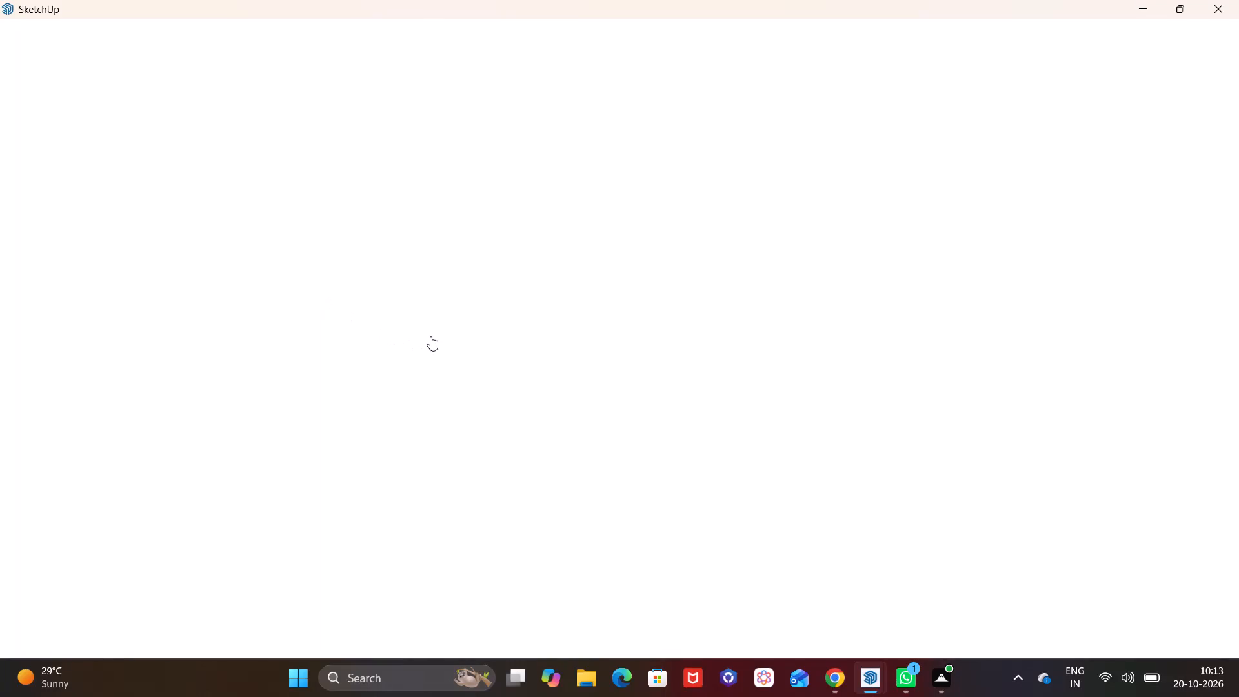
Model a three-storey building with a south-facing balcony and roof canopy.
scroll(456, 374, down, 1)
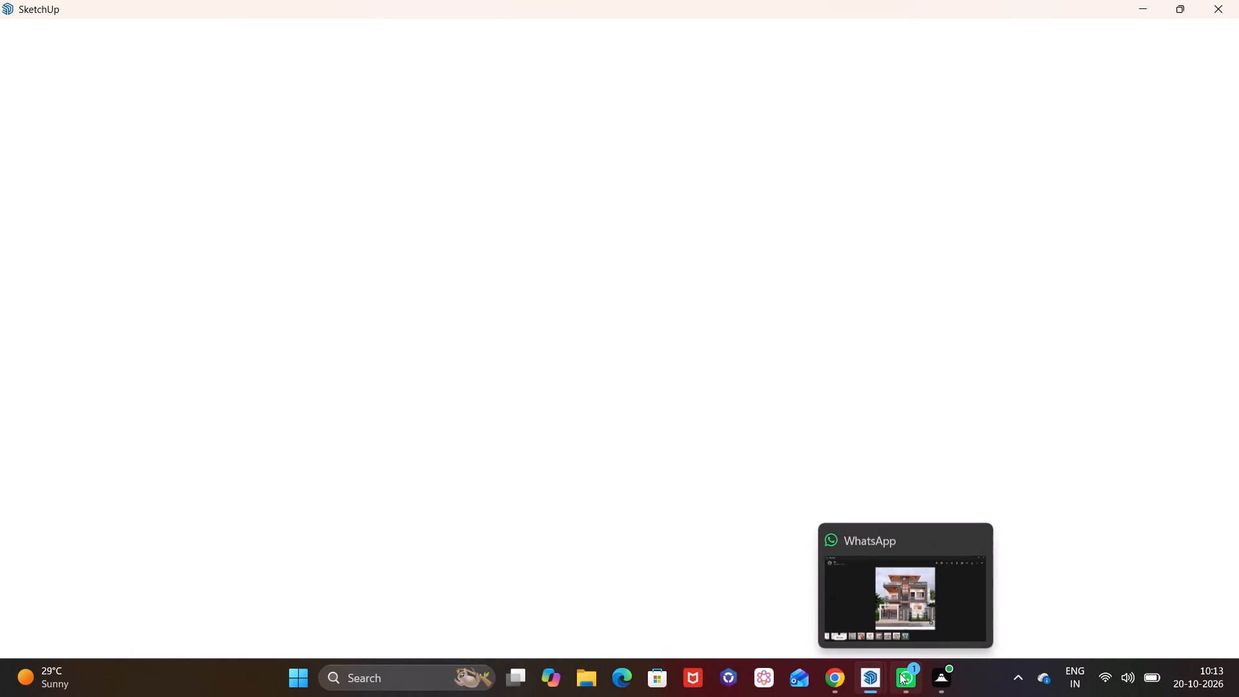
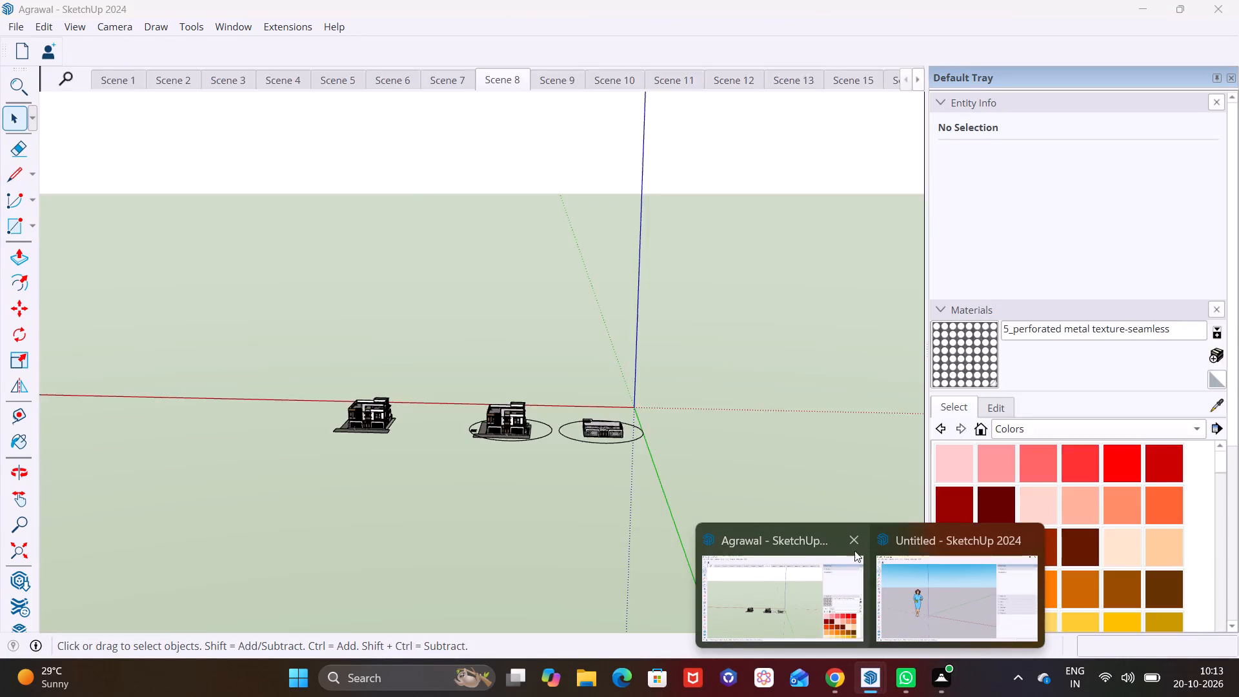
Close the Agrawal model window and continue in the untitled model.
click(855, 543)
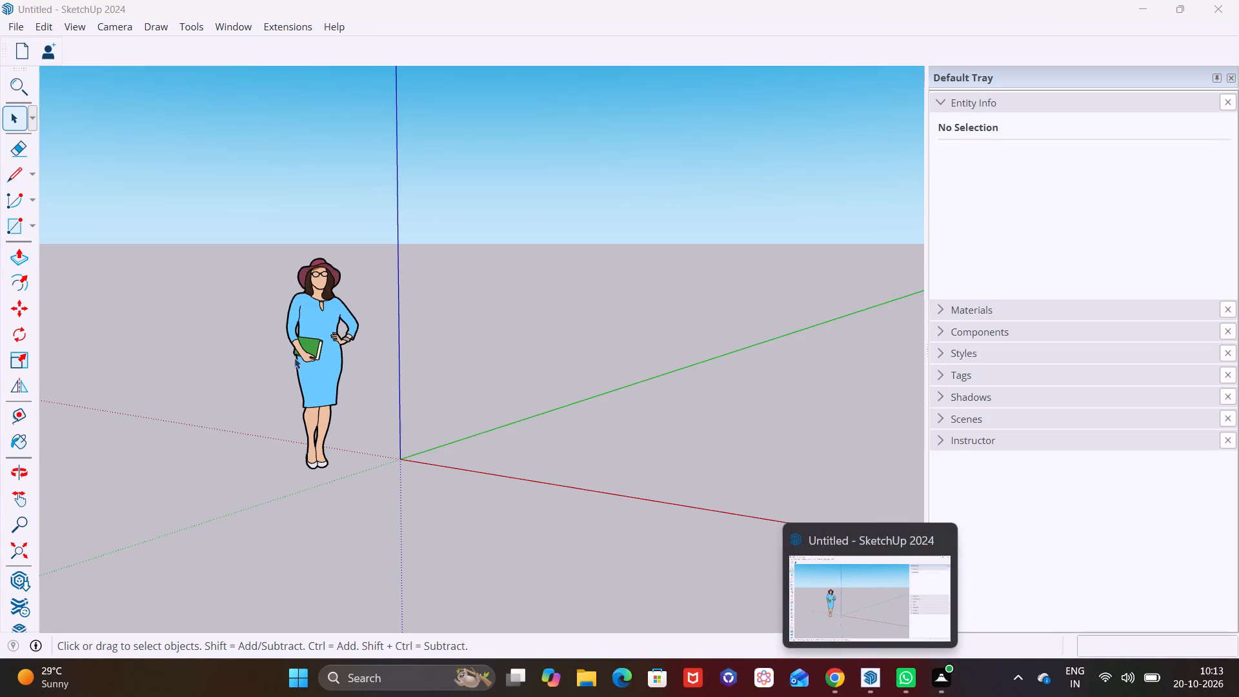
Delete the default scale figure of the woman standing near the origin.
click(316, 344)
key(Delete)
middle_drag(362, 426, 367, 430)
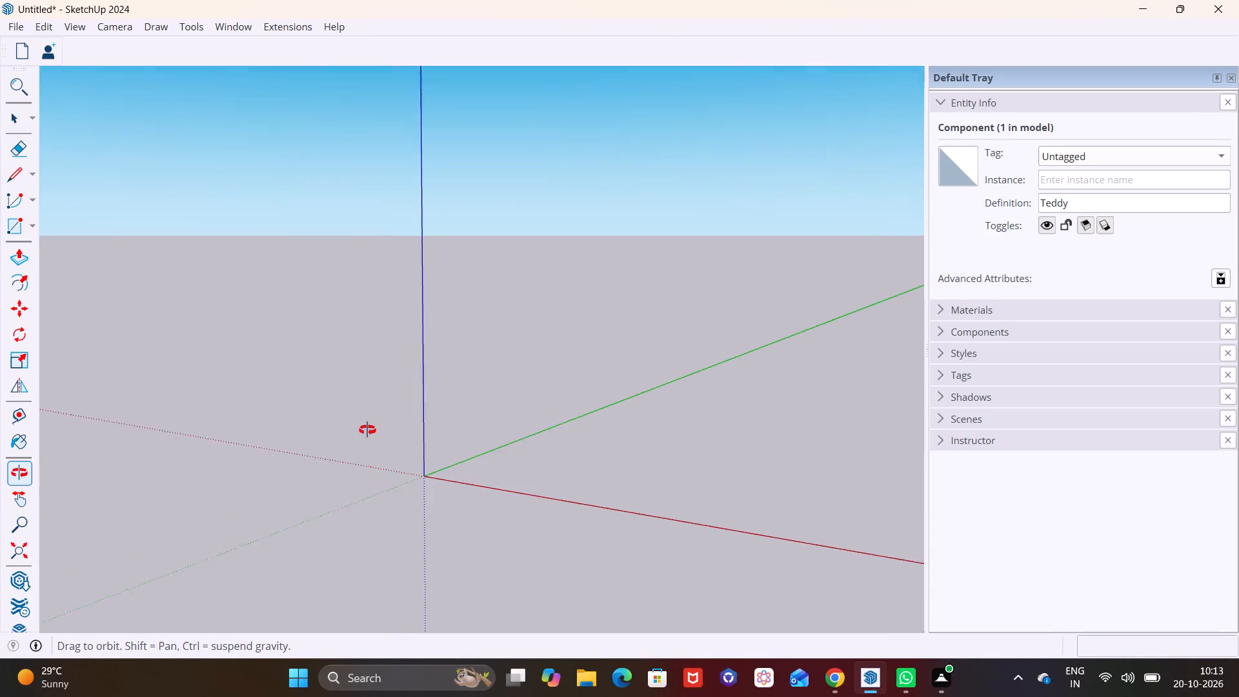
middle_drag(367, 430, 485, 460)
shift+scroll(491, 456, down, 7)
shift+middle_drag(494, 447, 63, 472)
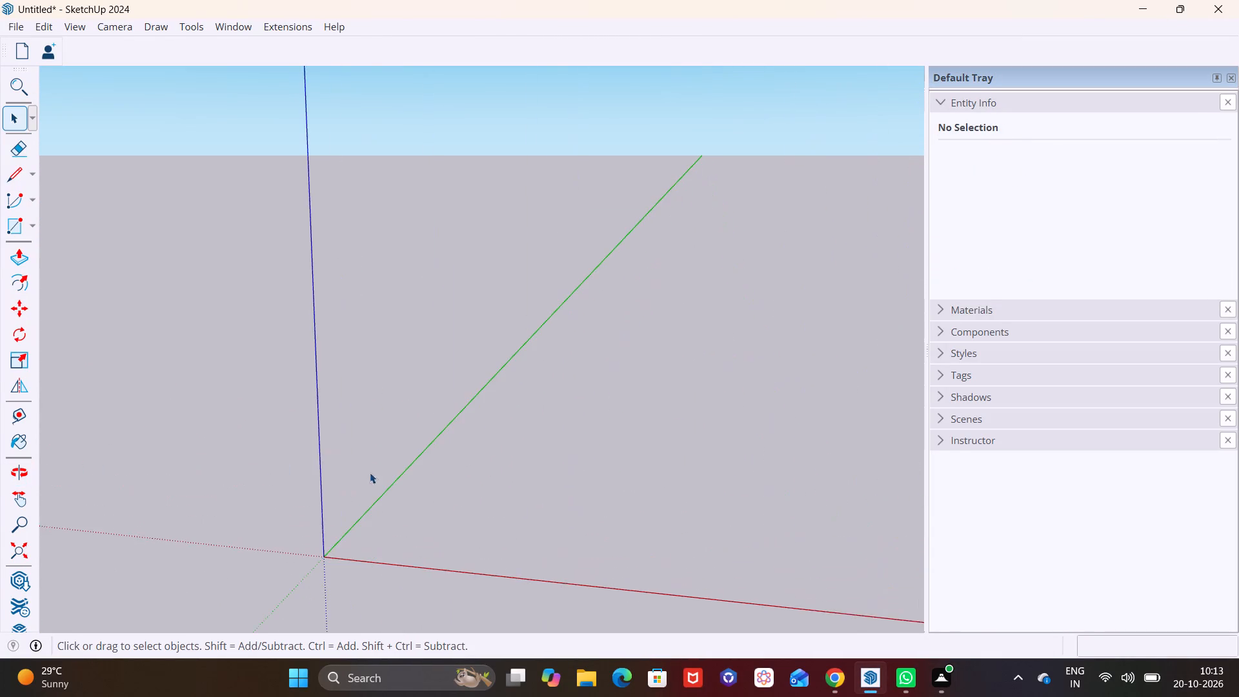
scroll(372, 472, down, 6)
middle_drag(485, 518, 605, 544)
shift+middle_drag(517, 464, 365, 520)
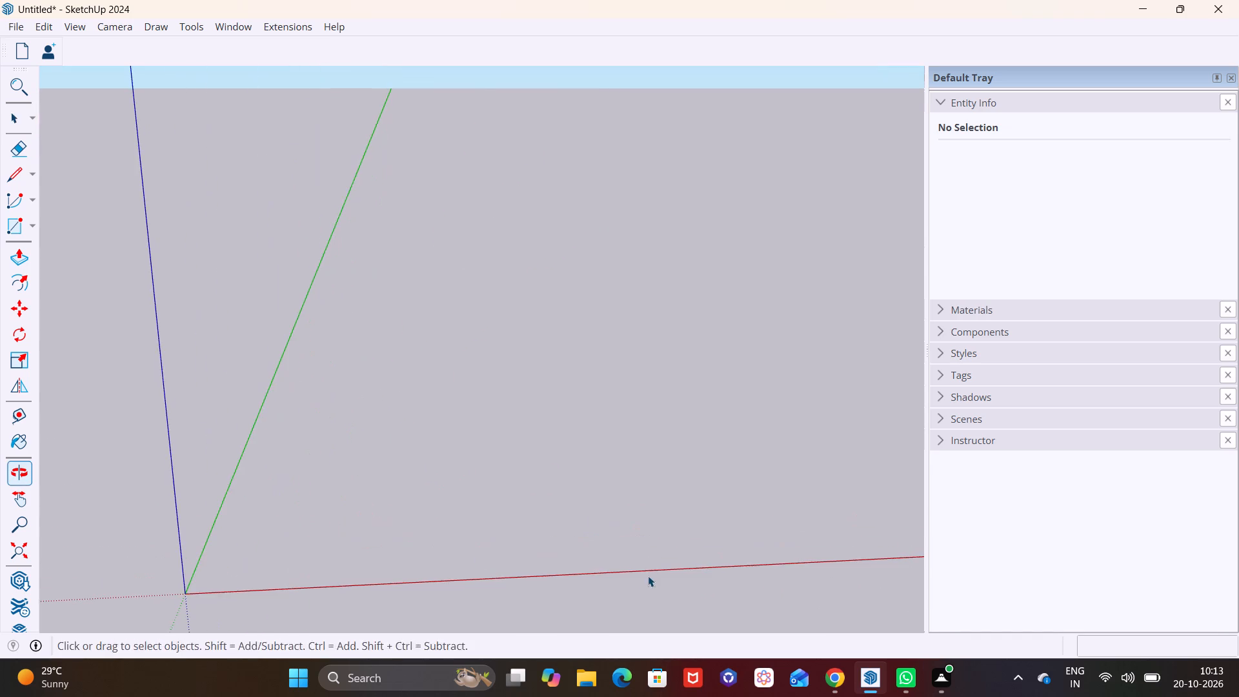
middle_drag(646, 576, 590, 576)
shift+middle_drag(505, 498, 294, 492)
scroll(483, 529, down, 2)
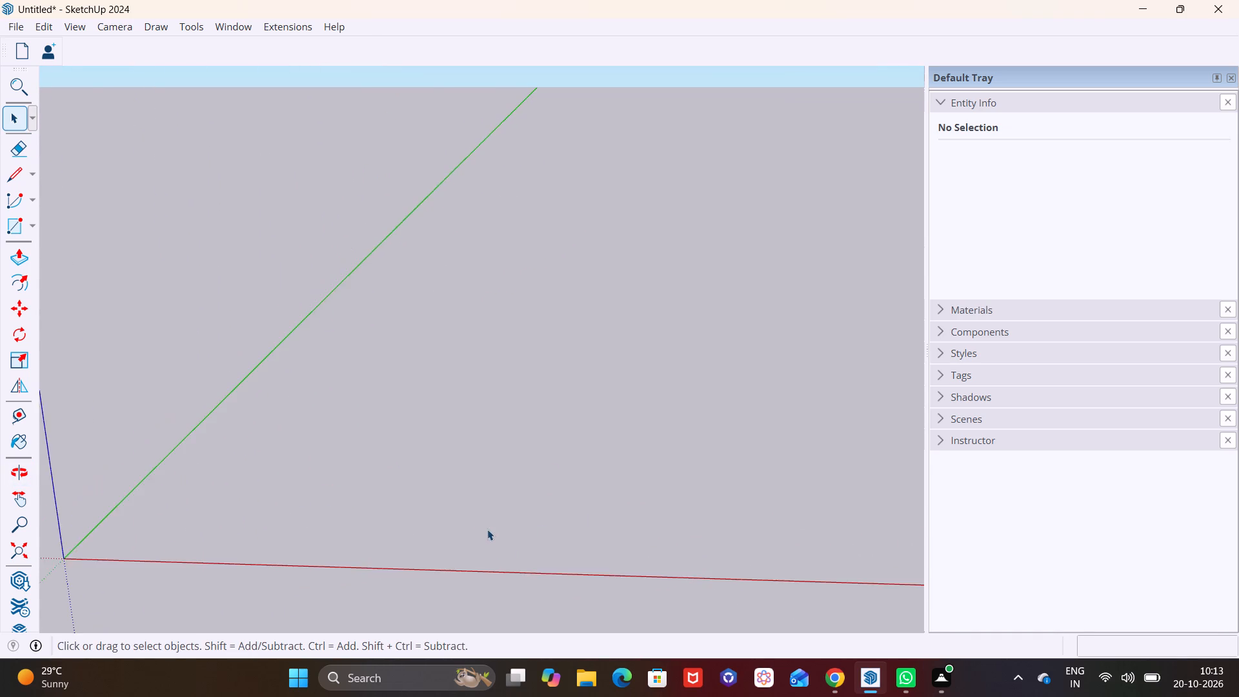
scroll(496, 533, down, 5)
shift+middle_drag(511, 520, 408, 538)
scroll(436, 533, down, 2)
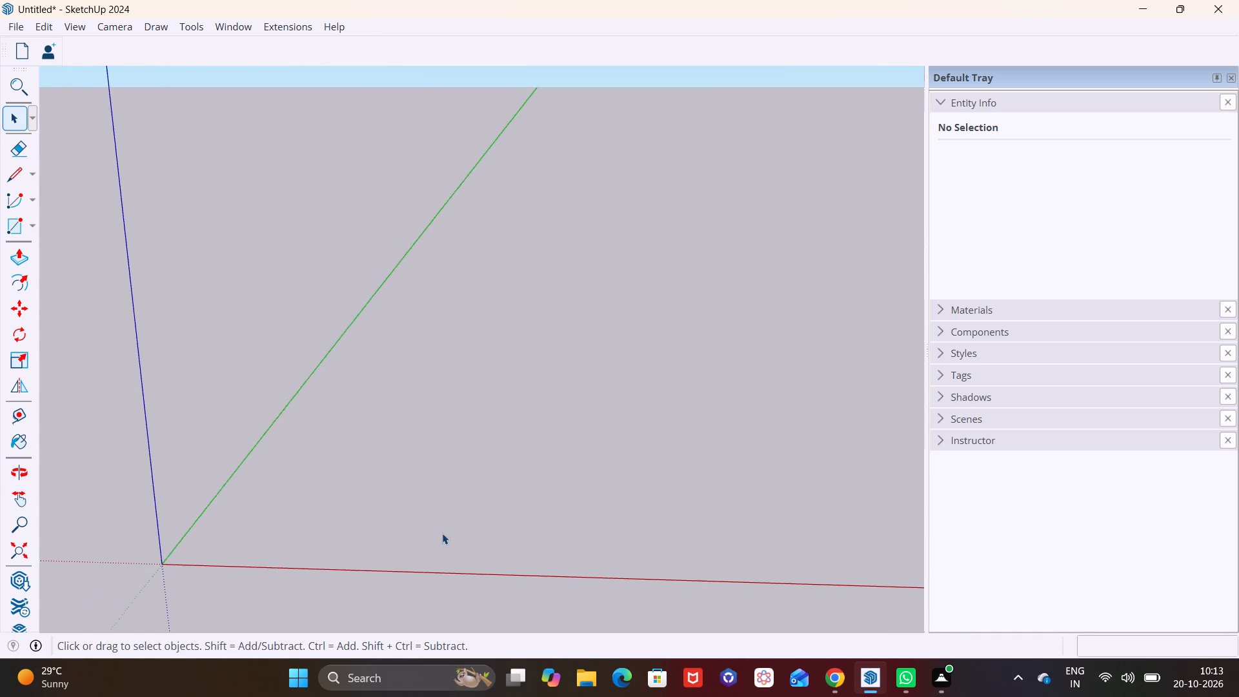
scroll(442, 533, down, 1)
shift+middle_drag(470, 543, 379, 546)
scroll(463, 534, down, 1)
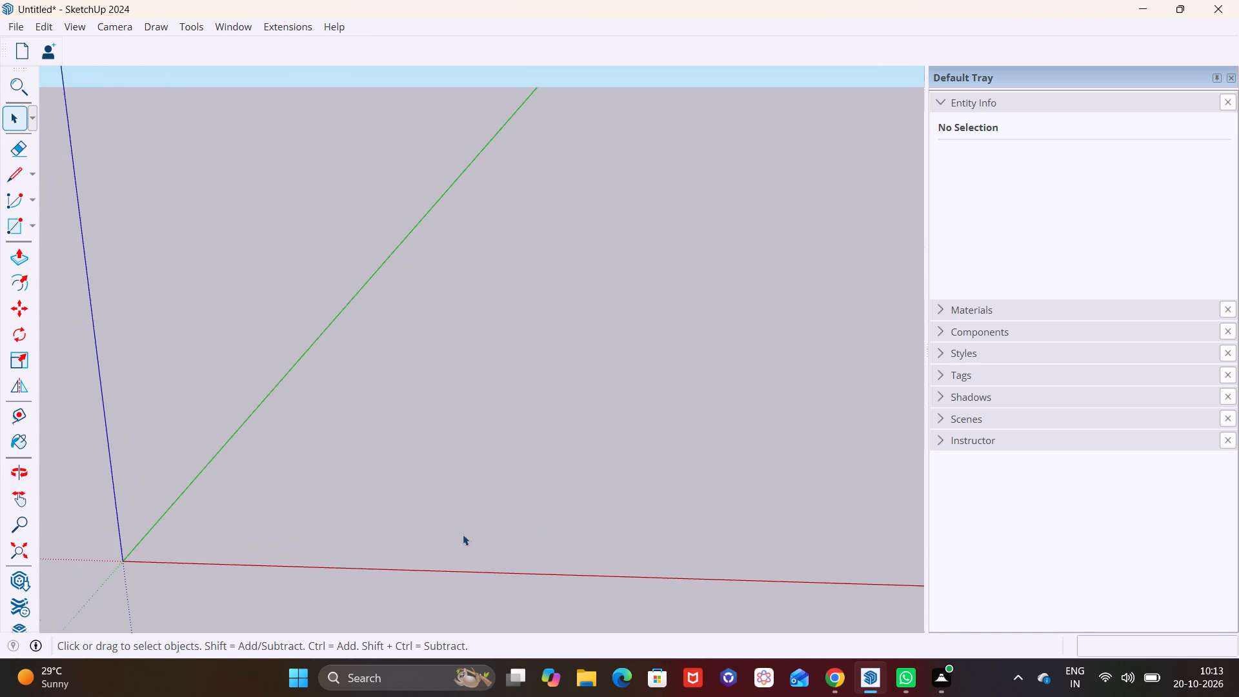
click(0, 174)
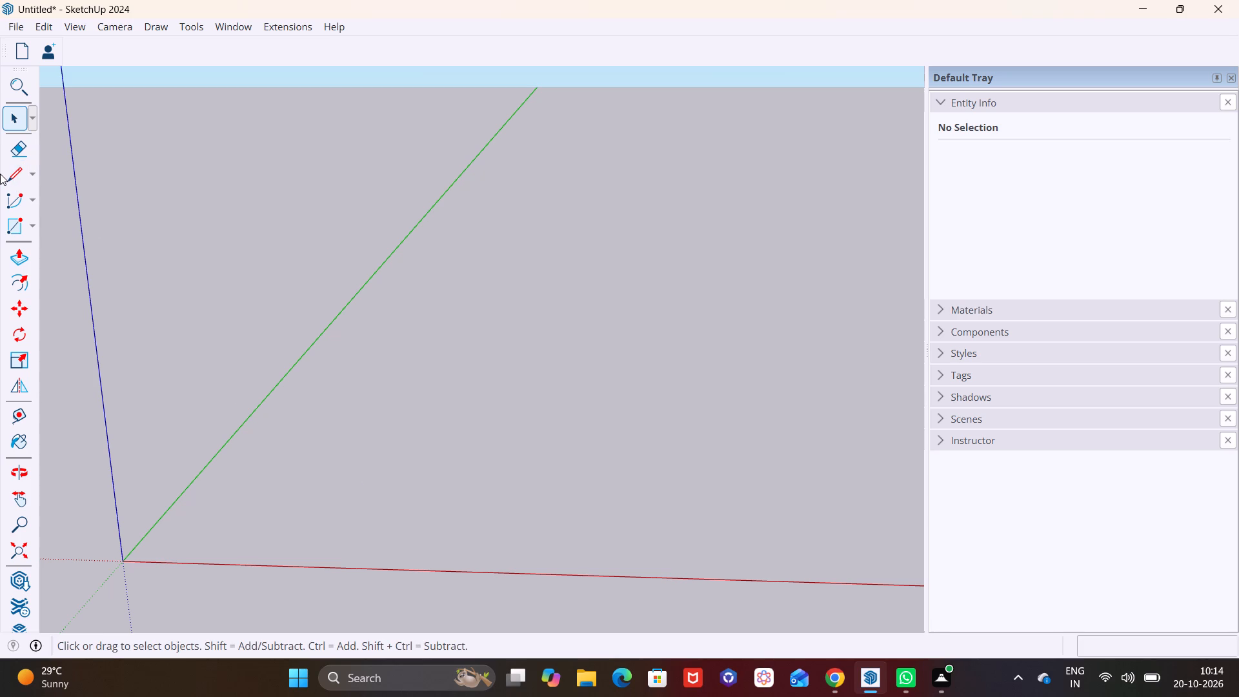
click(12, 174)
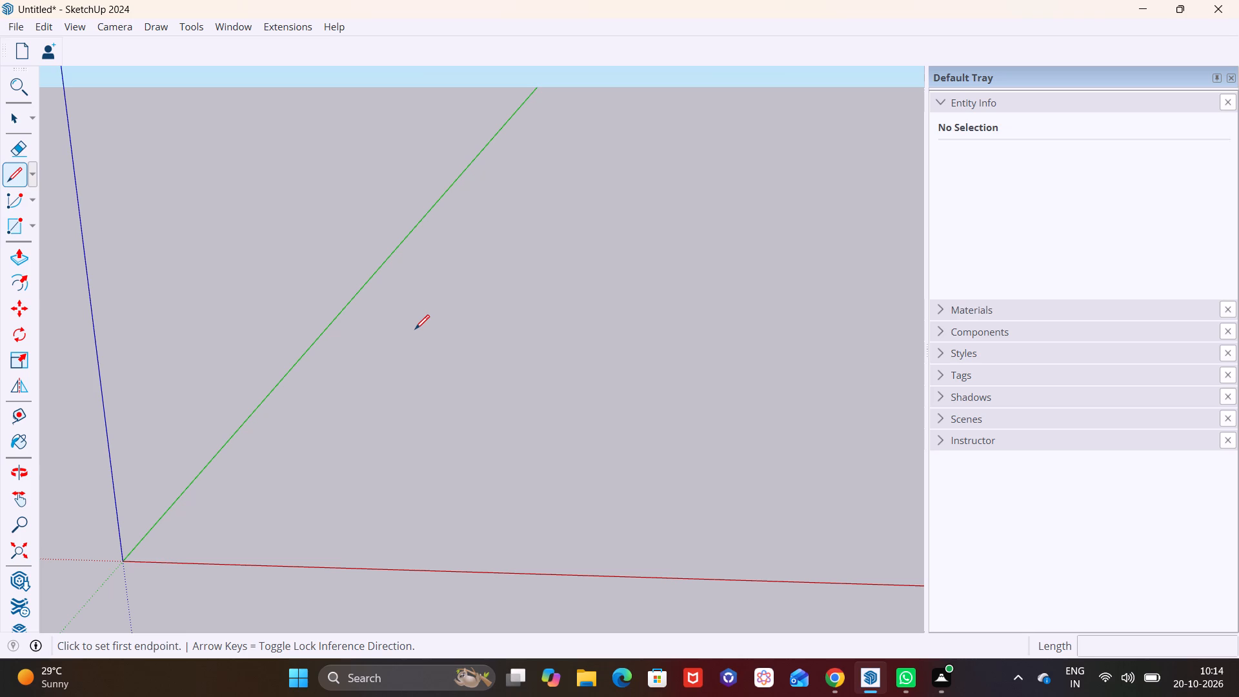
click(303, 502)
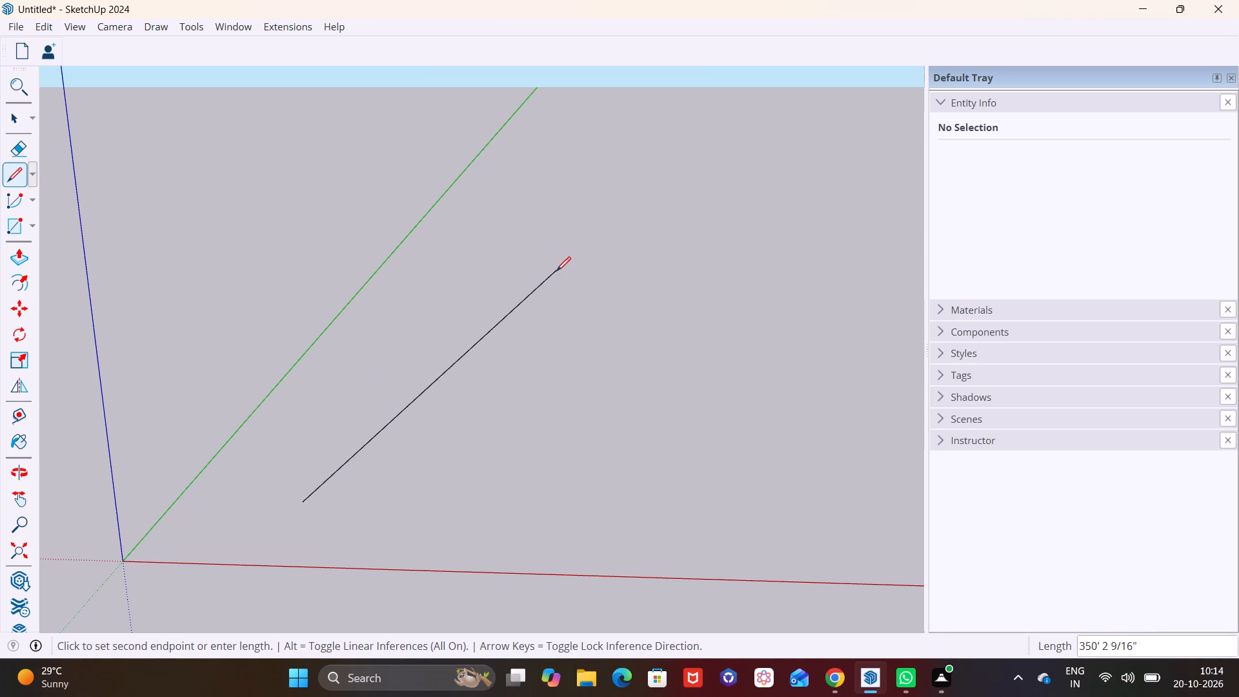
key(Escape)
Draw a closed rectangular outline on the ground with the Line tool, 37' along the red axis and 70' along the green axis.
scroll(507, 360, down, 3)
scroll(498, 436, down, 2)
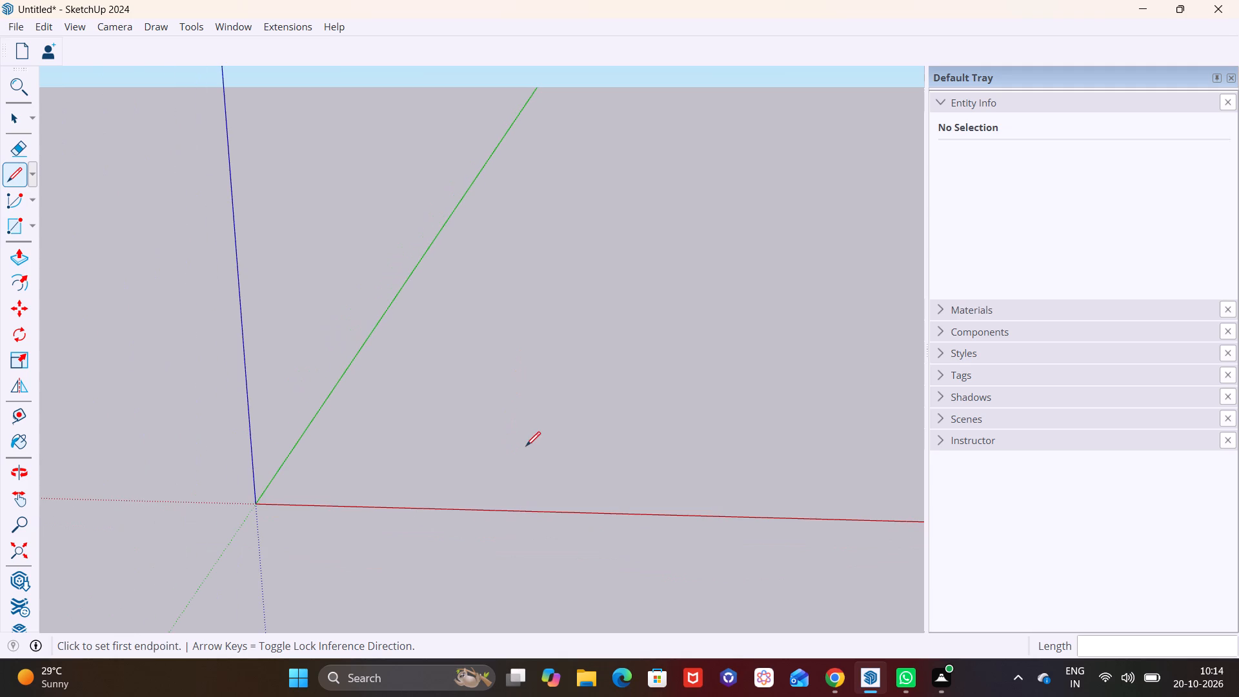
shift+middle_drag(528, 441, 283, 501)
scroll(498, 501, down, 2)
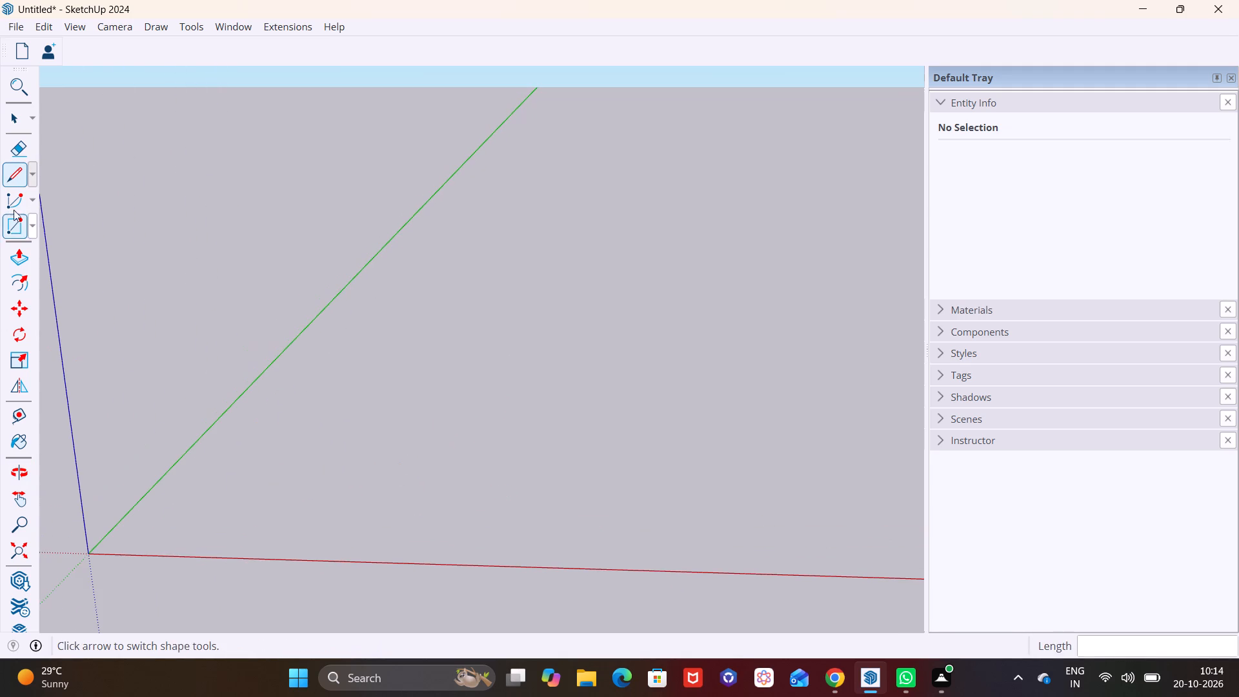
click(17, 172)
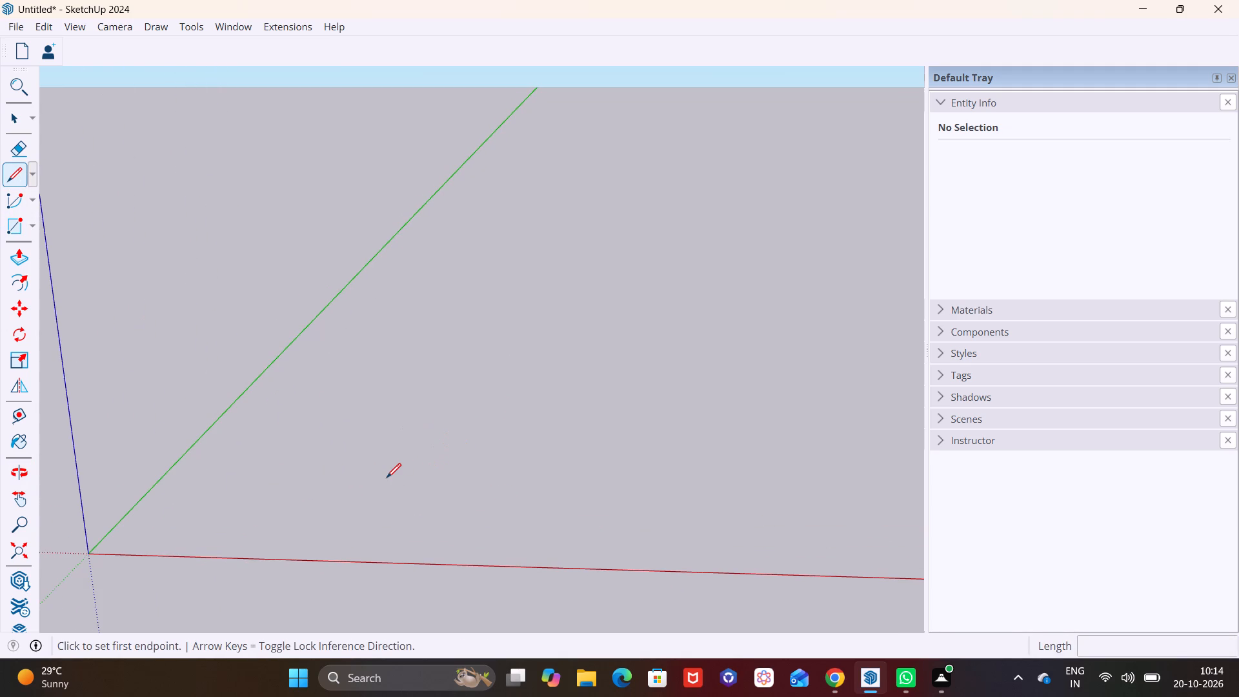
click(387, 478)
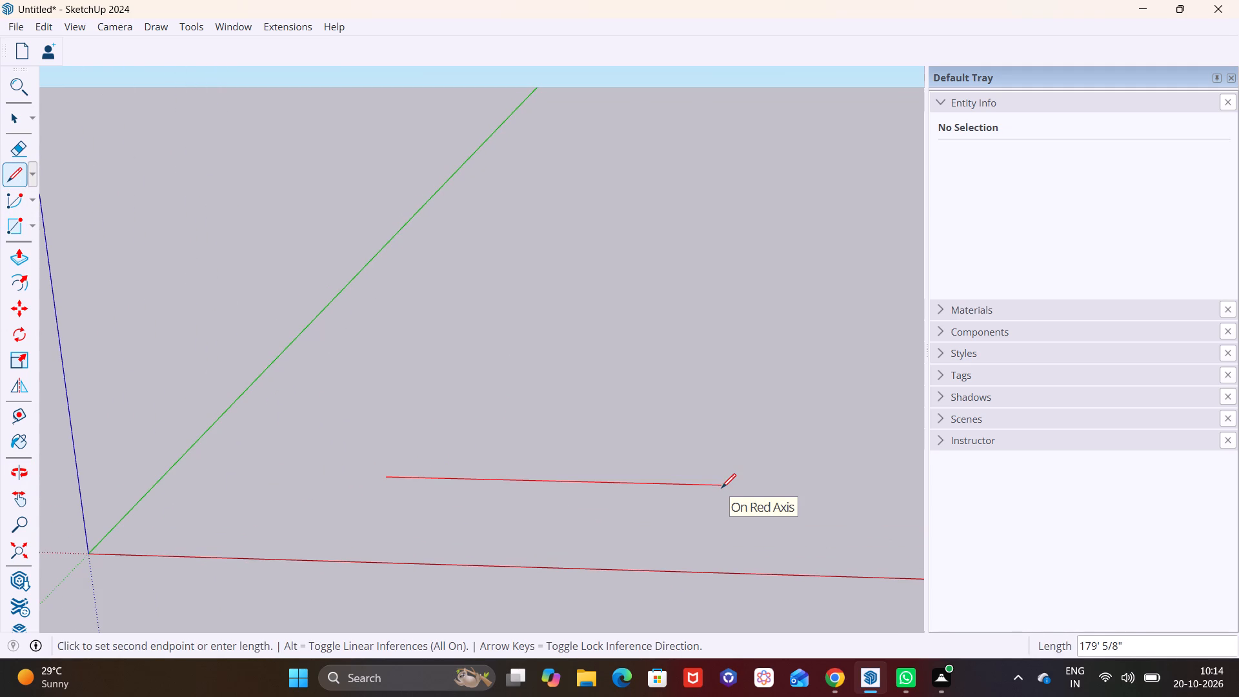
key(3)
text(7')
key(Return)
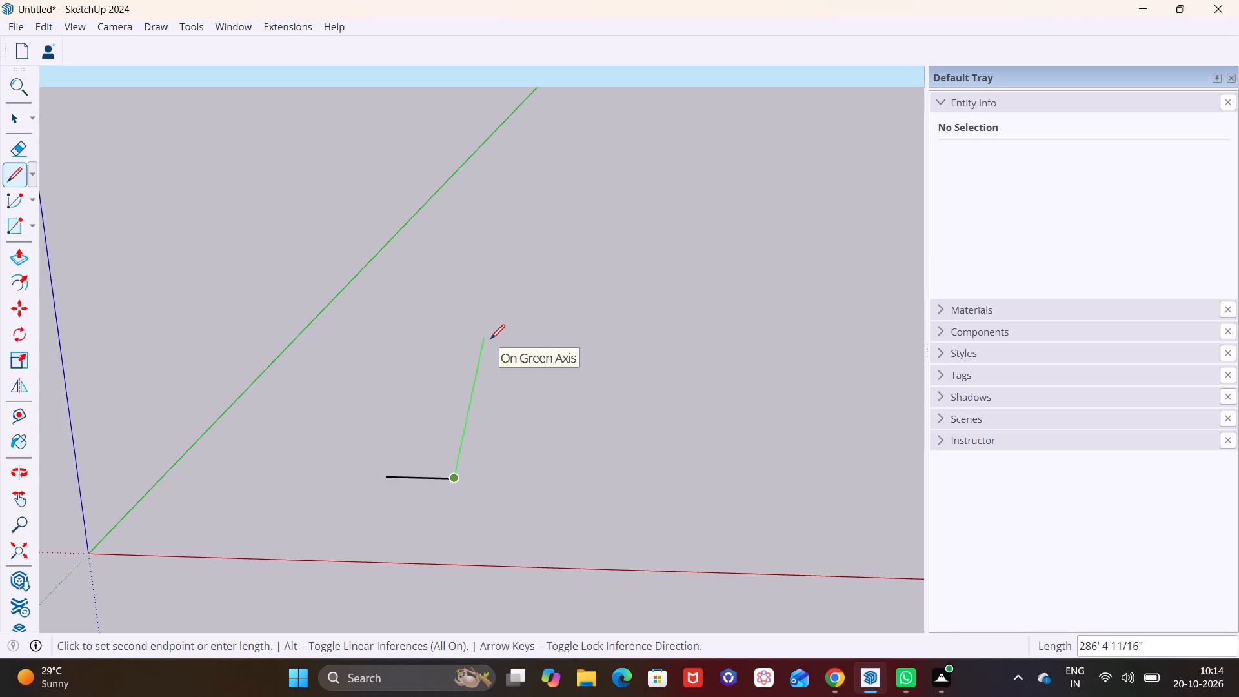
text(70')
key(Return)
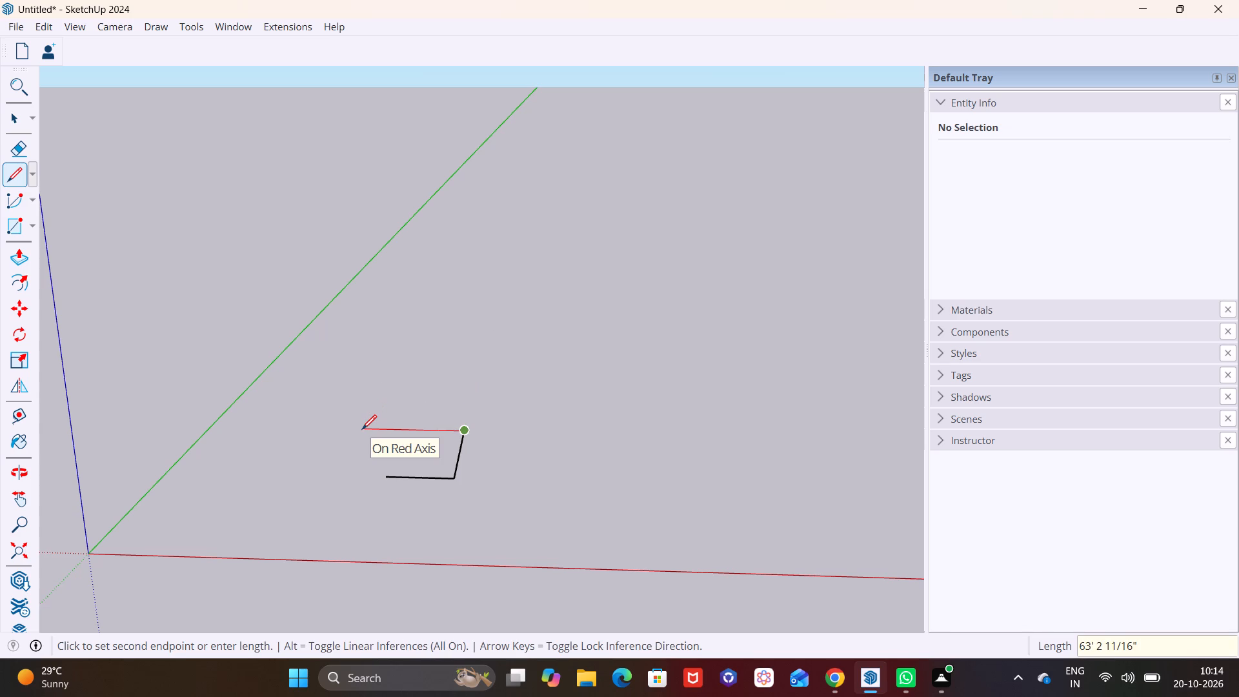
key(3)
text(7')
key(Return)
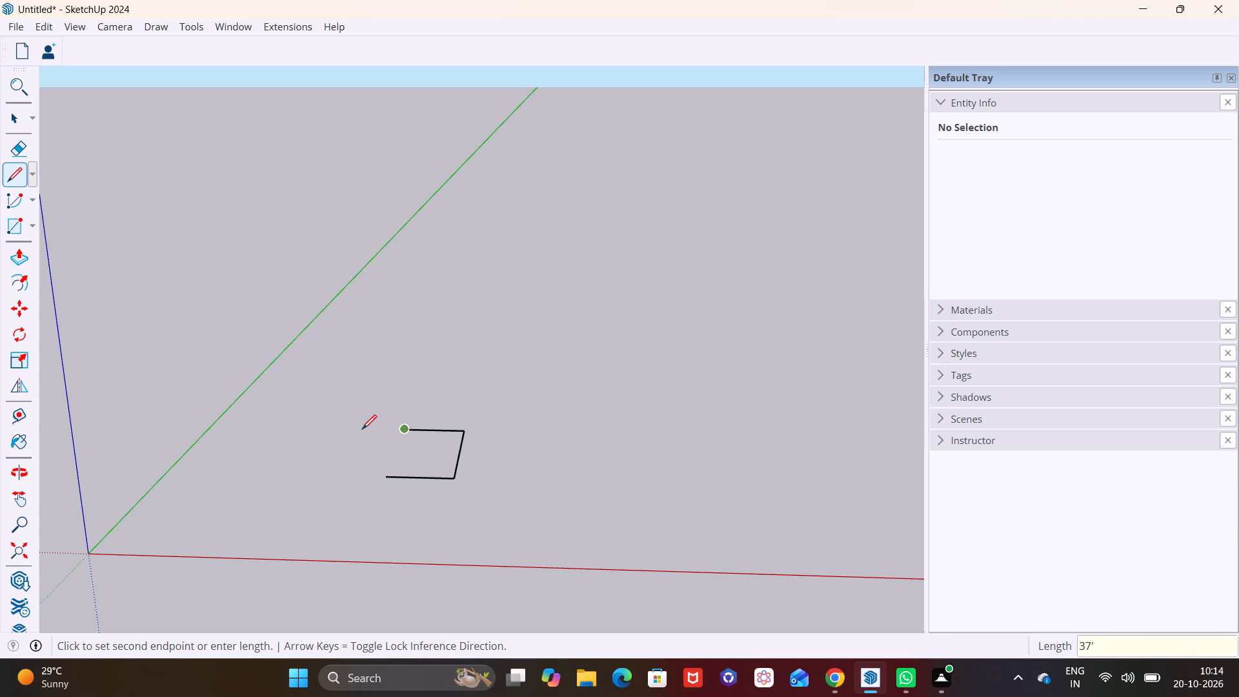
click(384, 478)
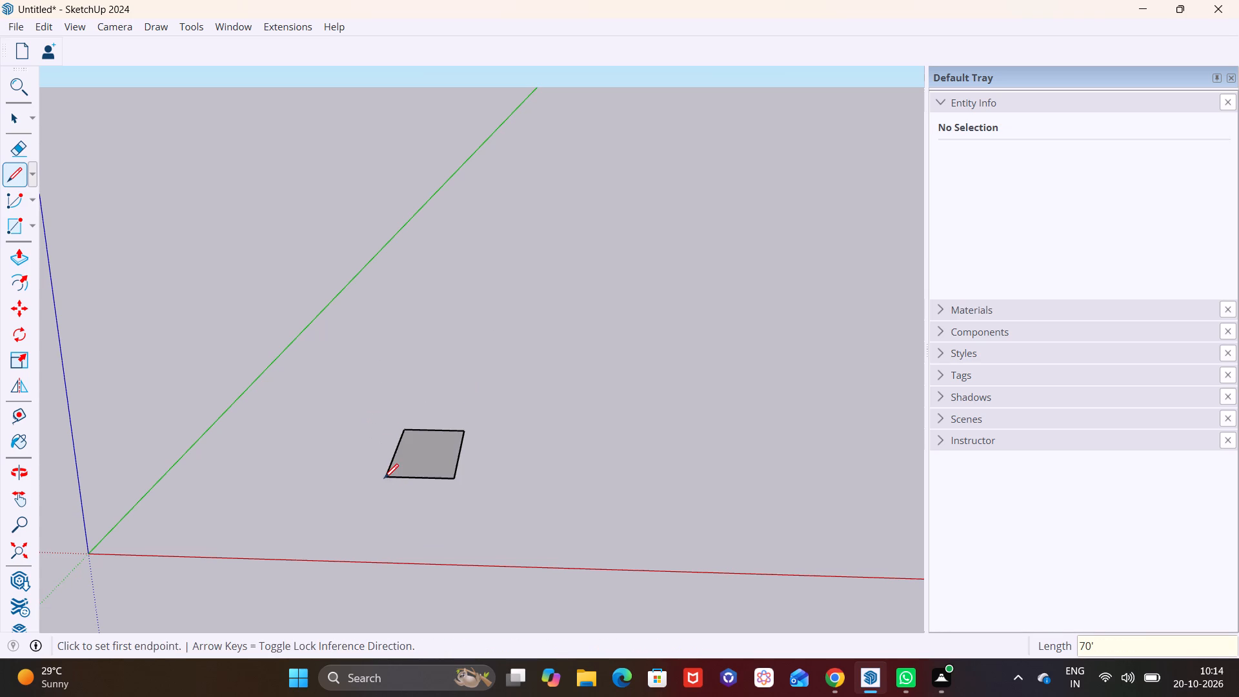
key(space)
Offset the edges of the rectangular face inward by 9" to outline the wall thickness.
scroll(439, 455, up, 14)
middle_drag(486, 490, 414, 579)
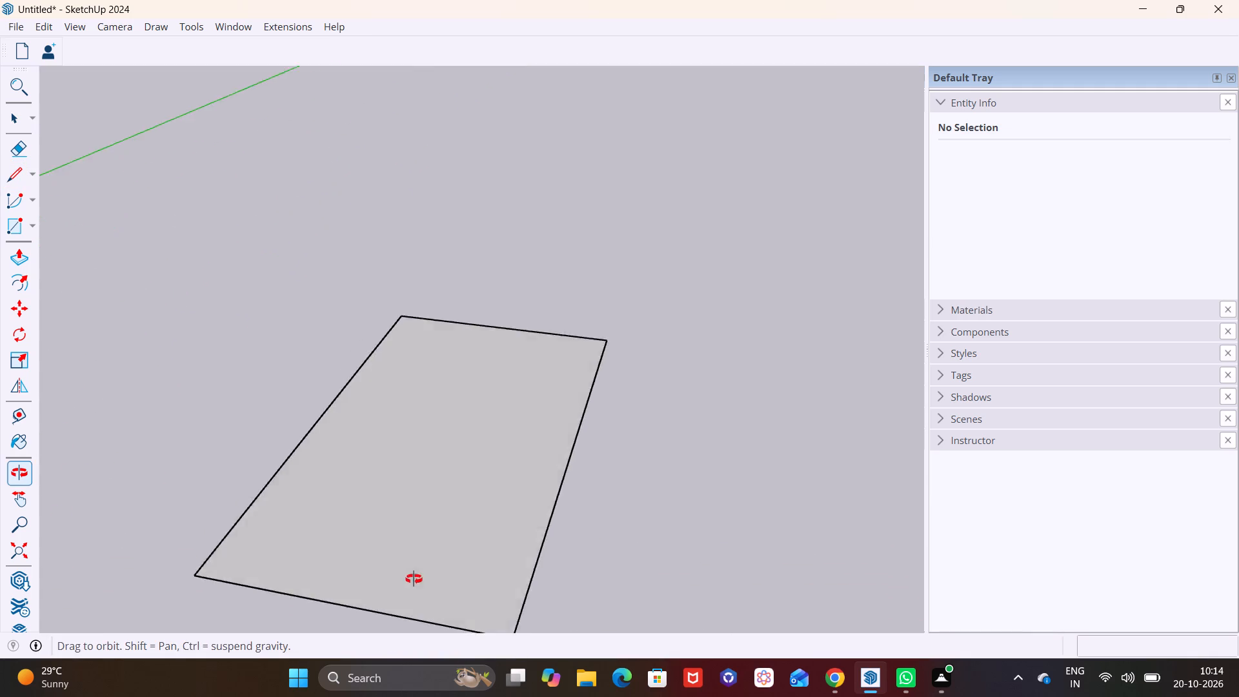
middle_drag(414, 579, 421, 567)
scroll(416, 580, up, 1)
scroll(445, 508, down, 6)
shift+middle_drag(454, 518, 529, 413)
middle_drag(527, 472, 527, 552)
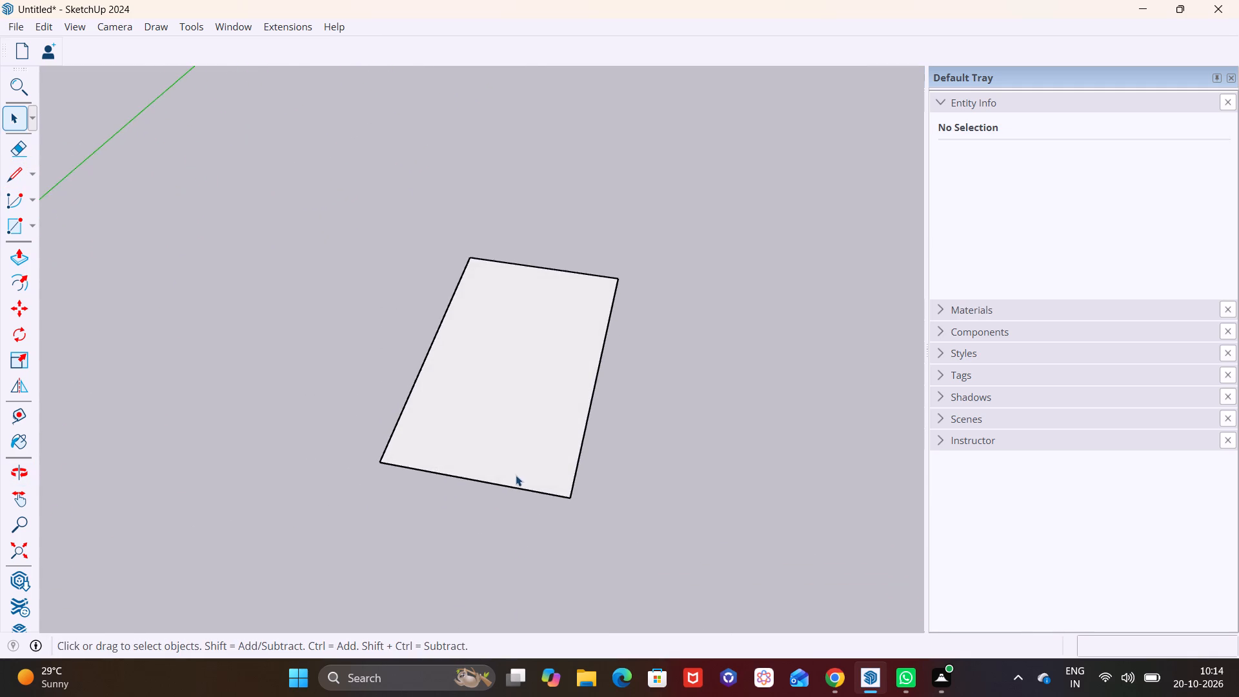
scroll(510, 463, up, 5)
shift+middle_drag(487, 444, 443, 523)
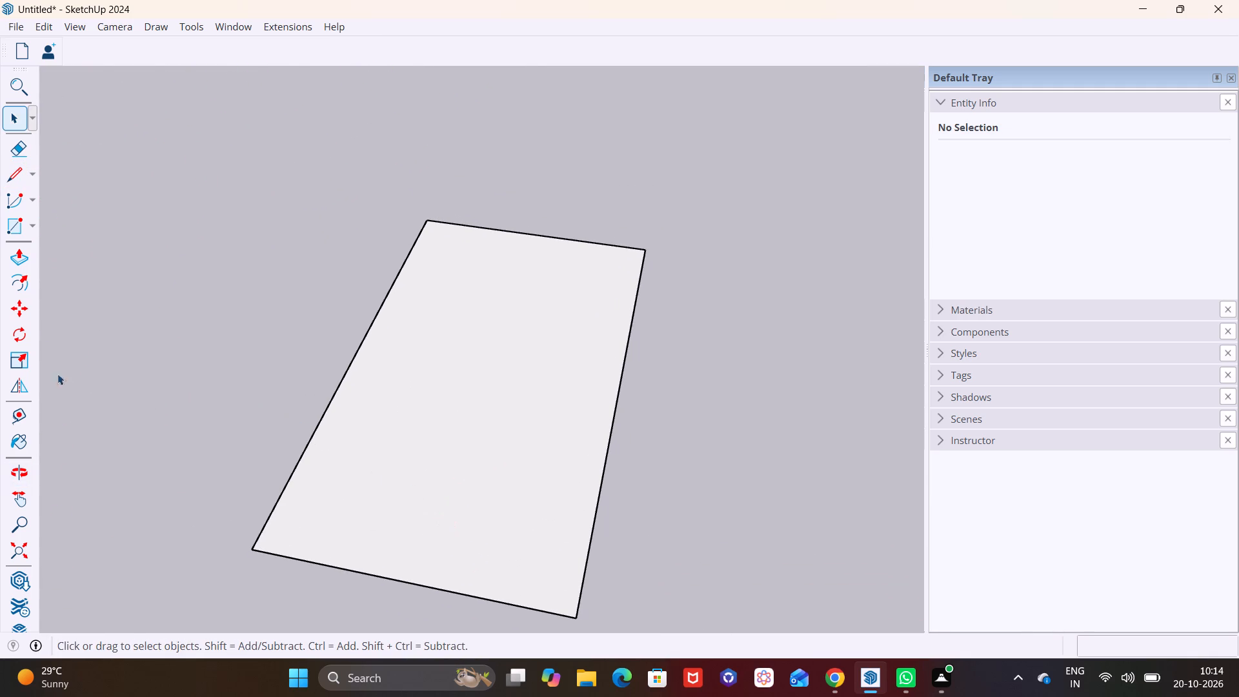
click(22, 278)
click(347, 379)
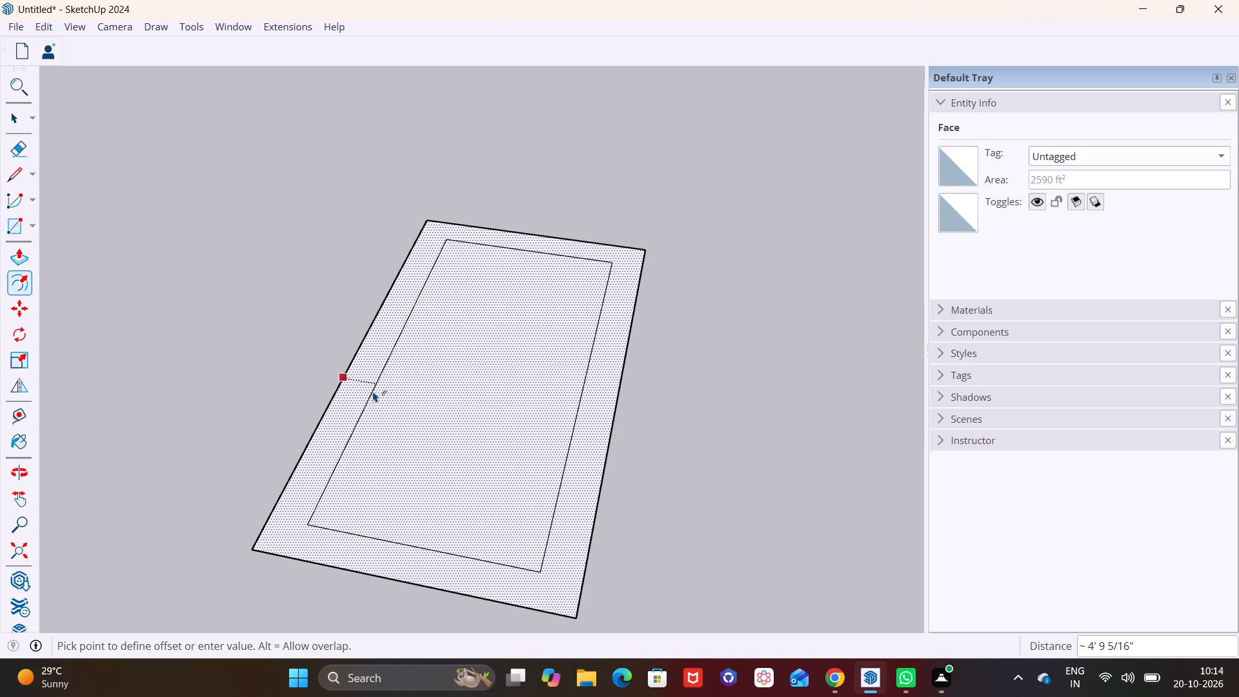
text(9")
key(Return)
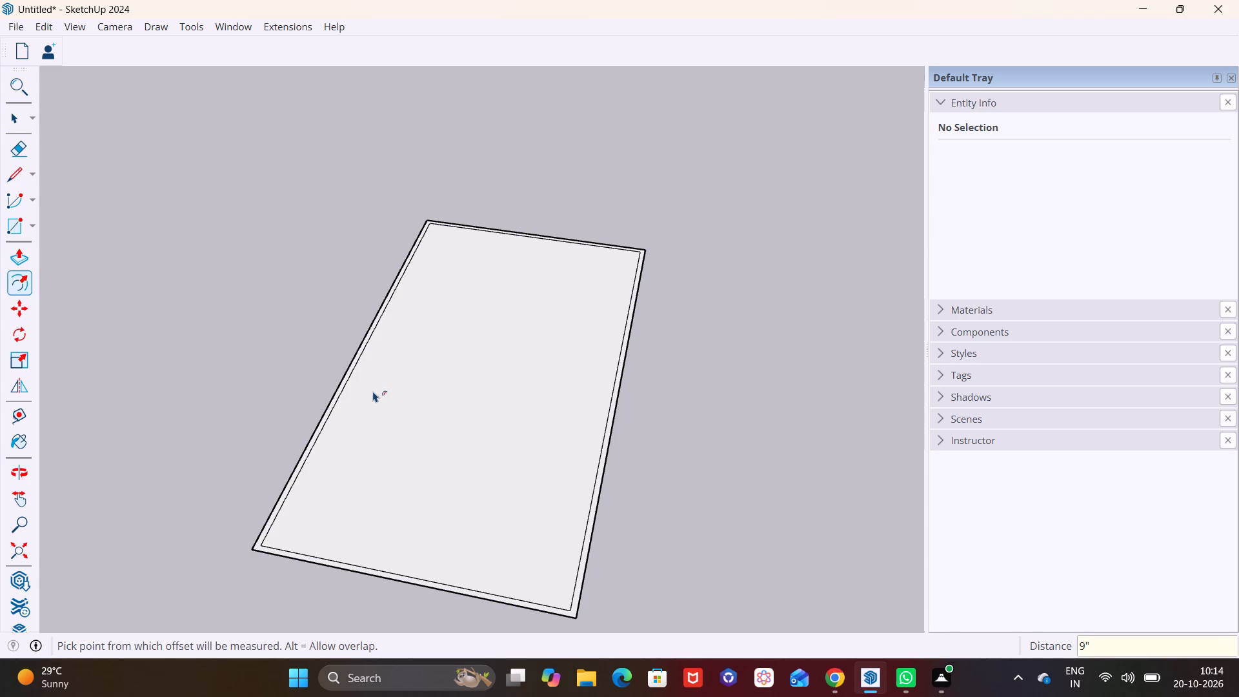
key(space)
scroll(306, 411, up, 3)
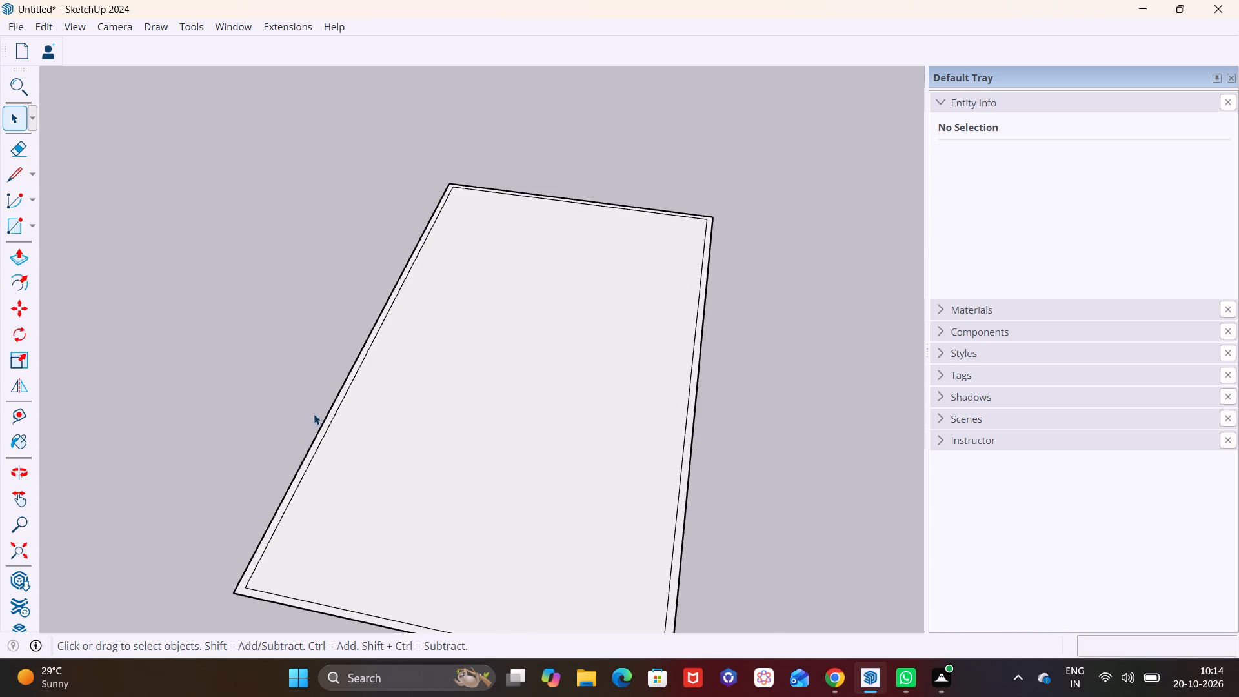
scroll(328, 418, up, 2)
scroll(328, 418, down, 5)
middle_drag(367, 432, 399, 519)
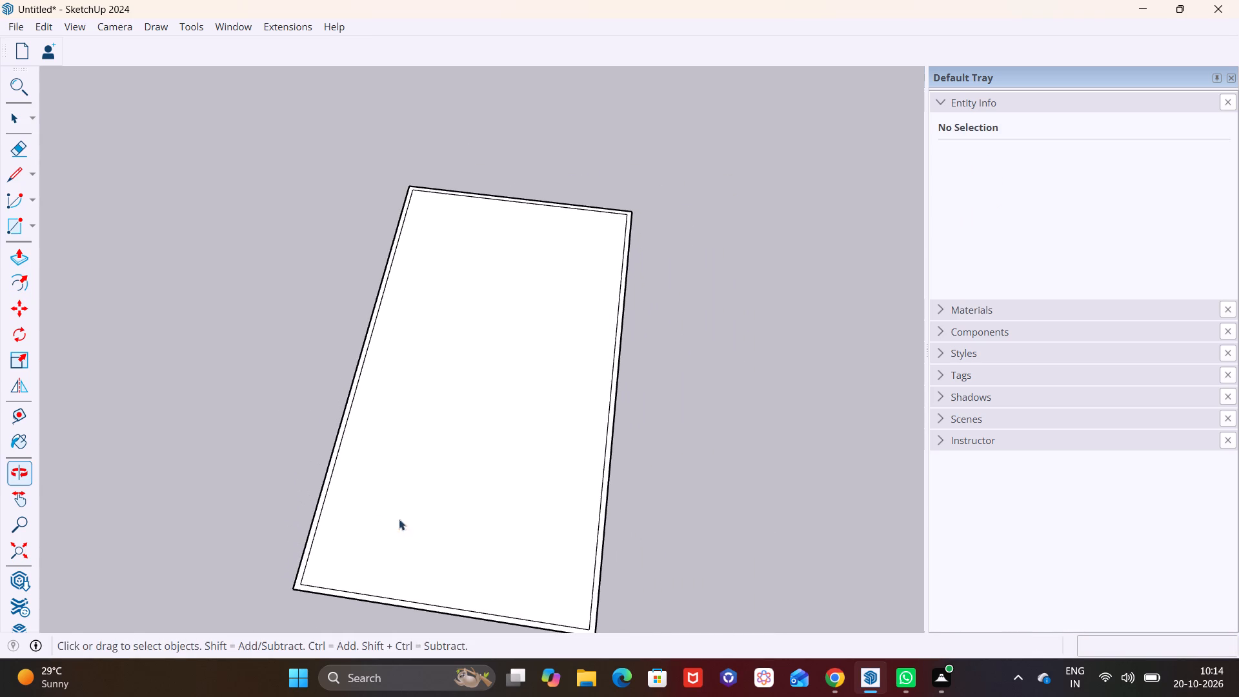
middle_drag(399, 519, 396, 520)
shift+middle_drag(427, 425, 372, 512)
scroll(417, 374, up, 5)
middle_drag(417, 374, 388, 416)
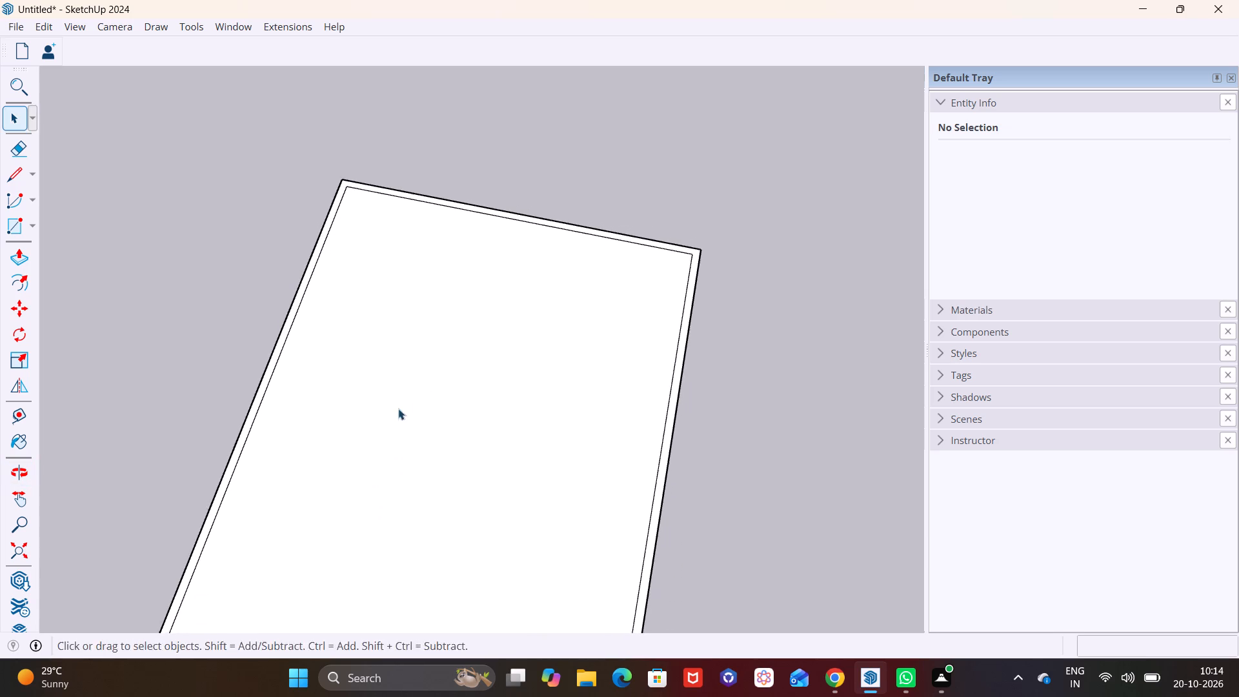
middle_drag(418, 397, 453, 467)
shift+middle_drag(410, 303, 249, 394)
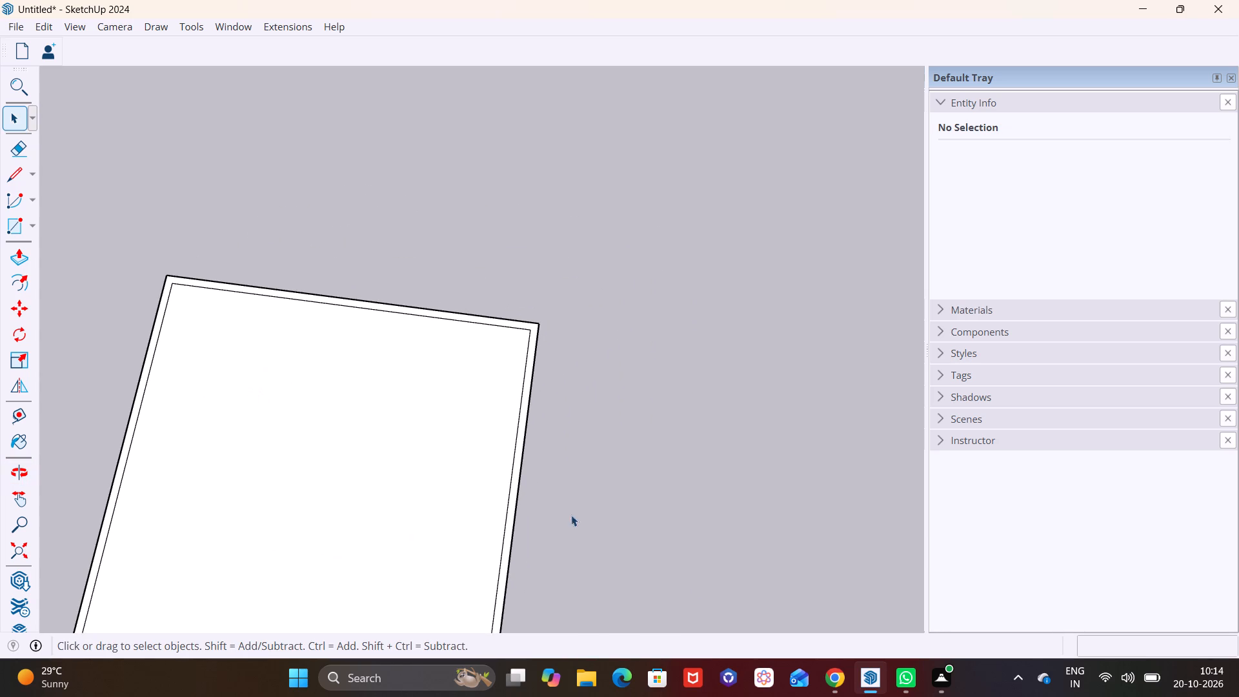
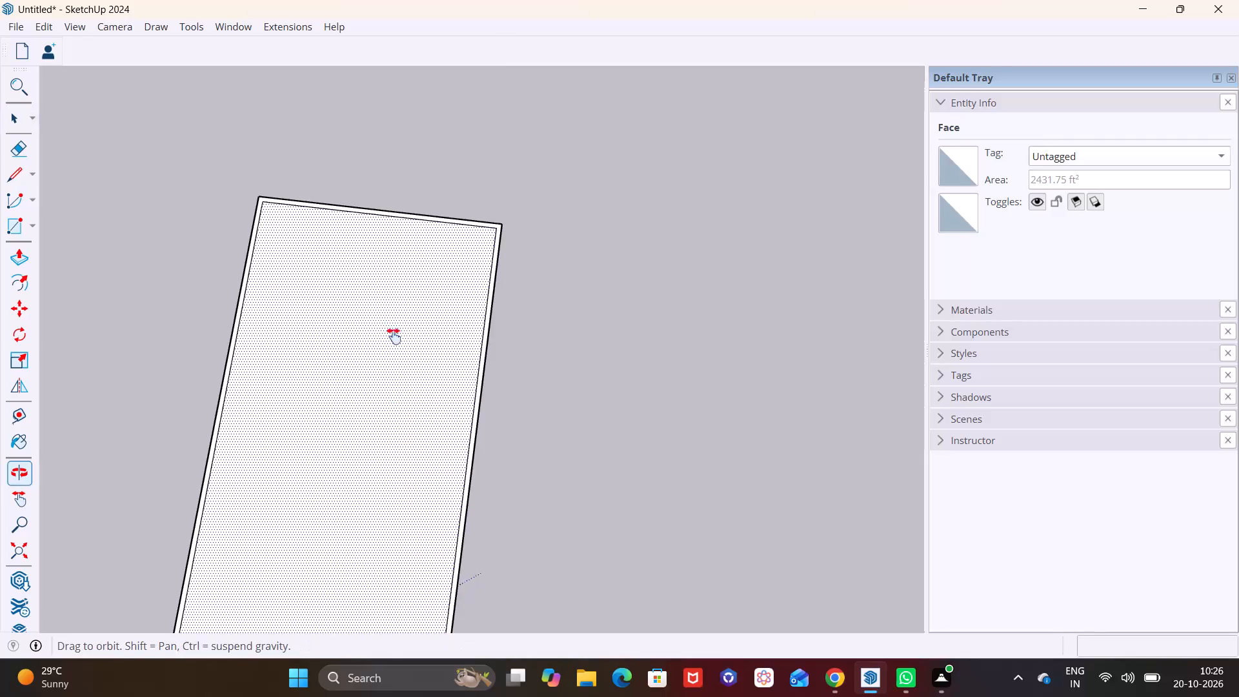
Place a guide 14' inside the inner edge of the far short wall, plus a second guide 4" beyond it for the partition thickness.
scroll(319, 408, up, 4)
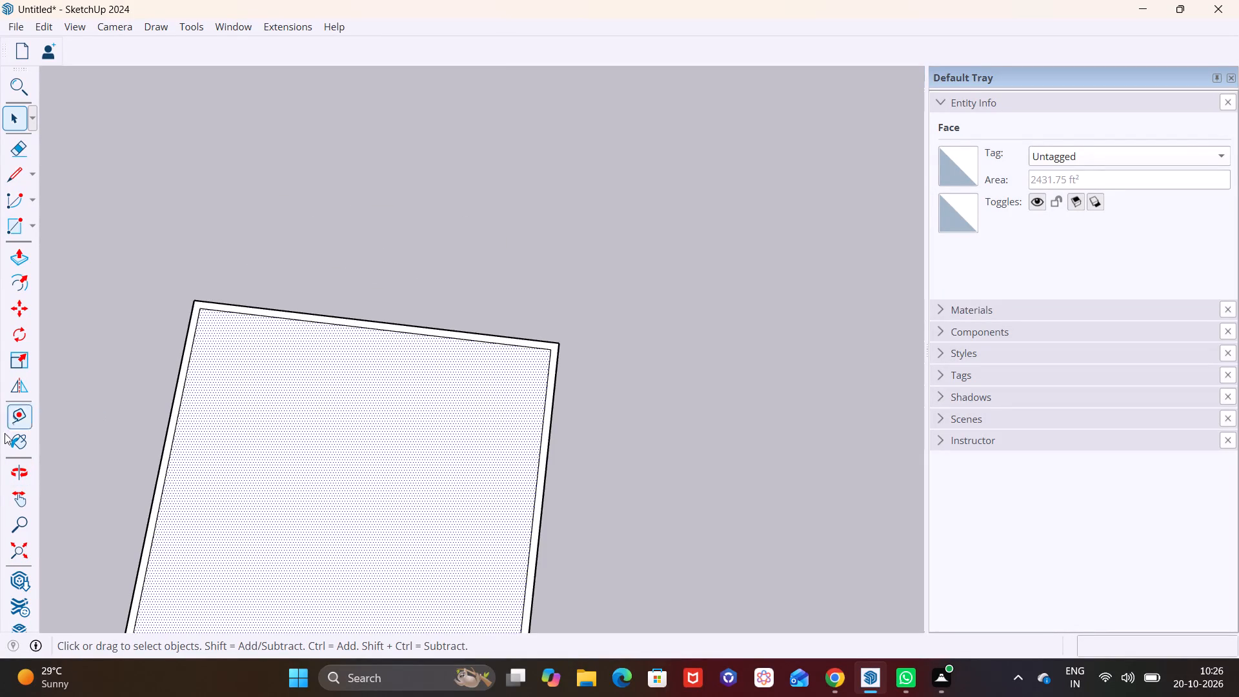
click(9, 418)
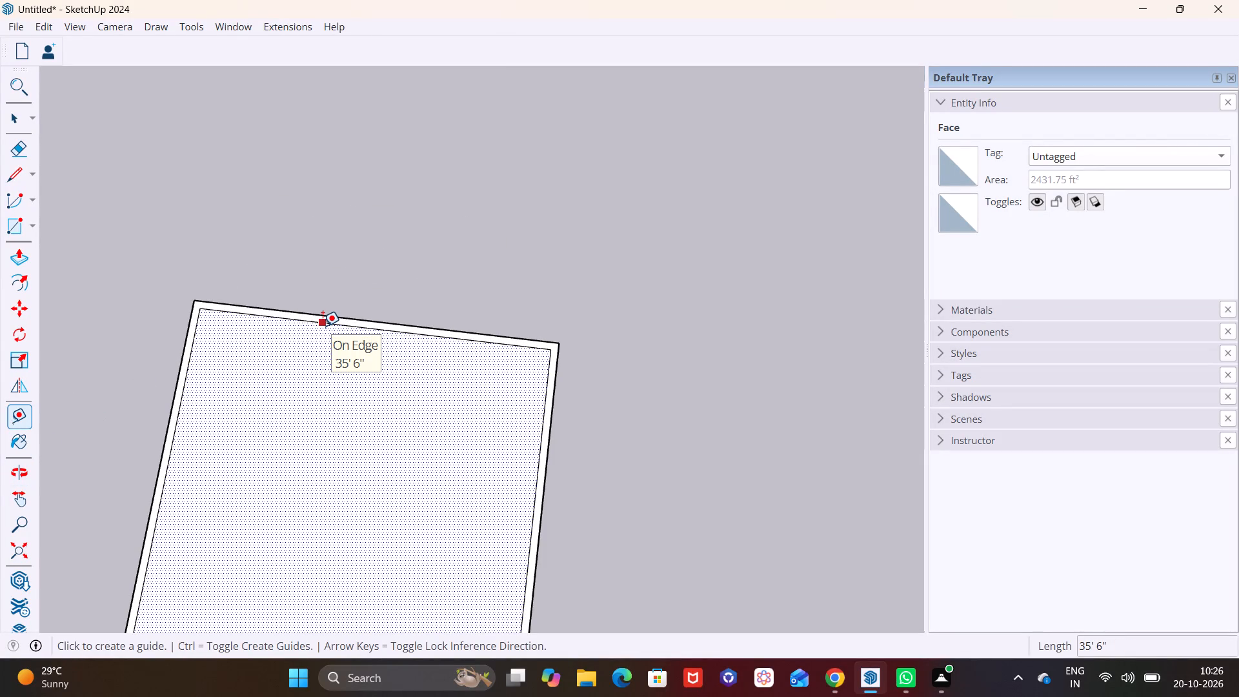
click(323, 326)
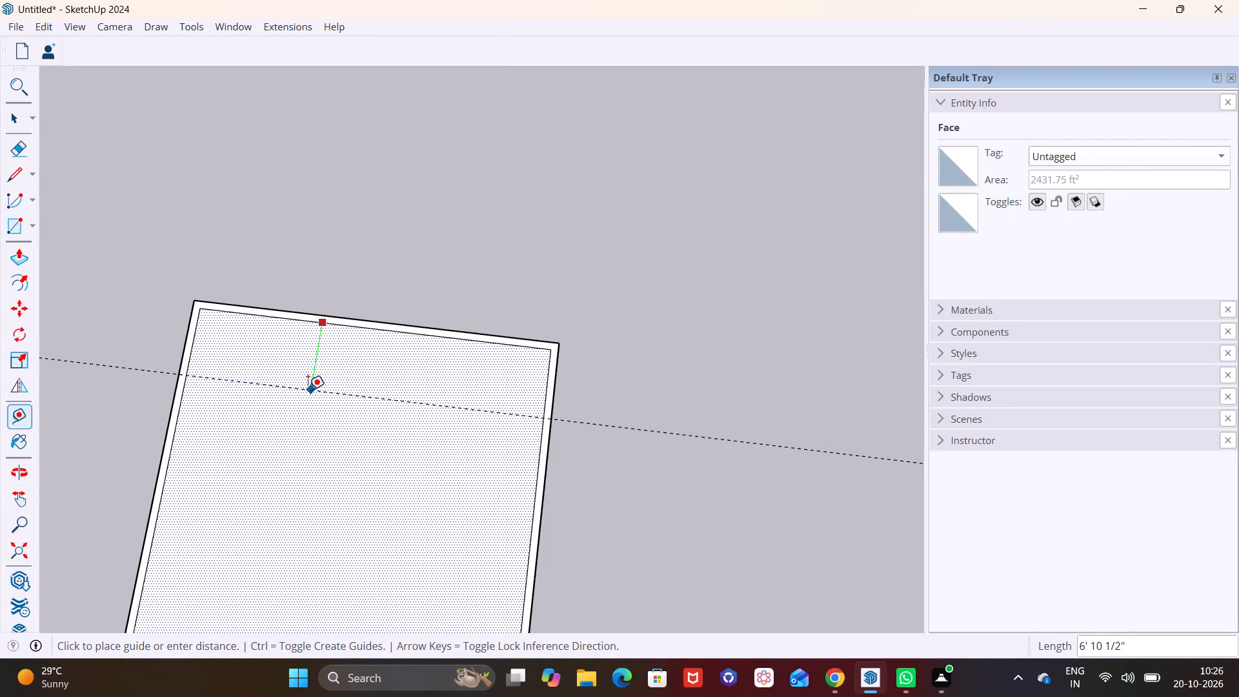
text(14')
key(Return)
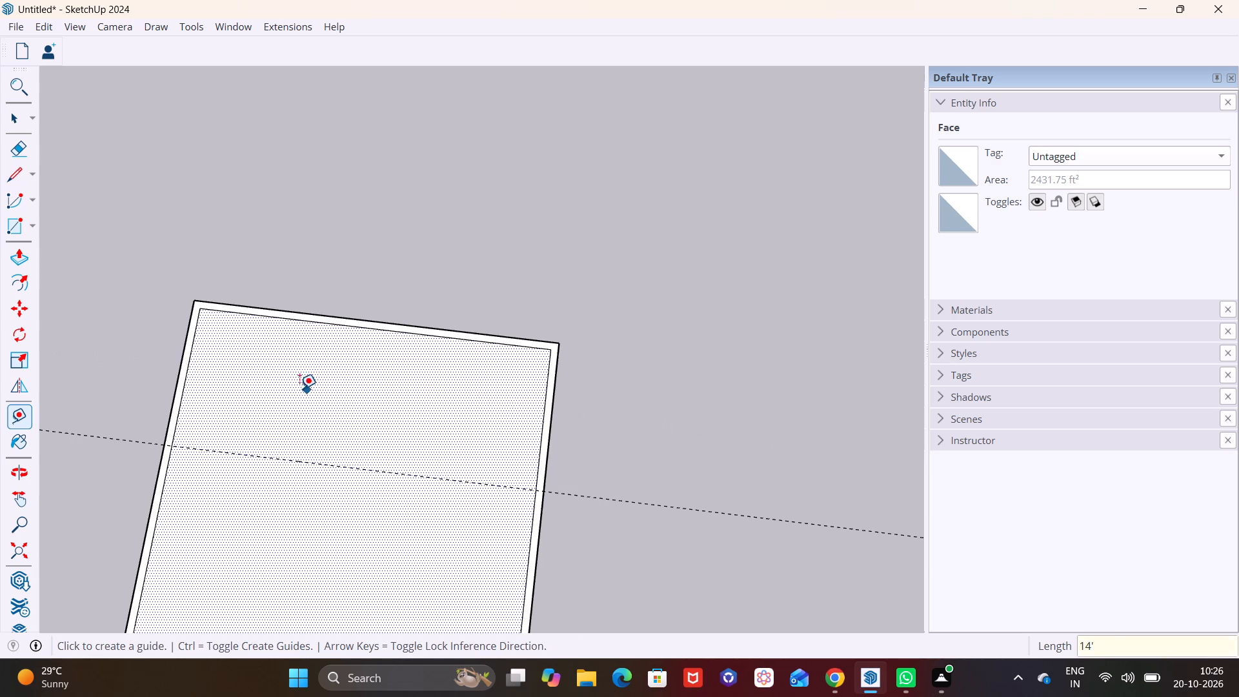
click(252, 460)
text(4")
key(Return)
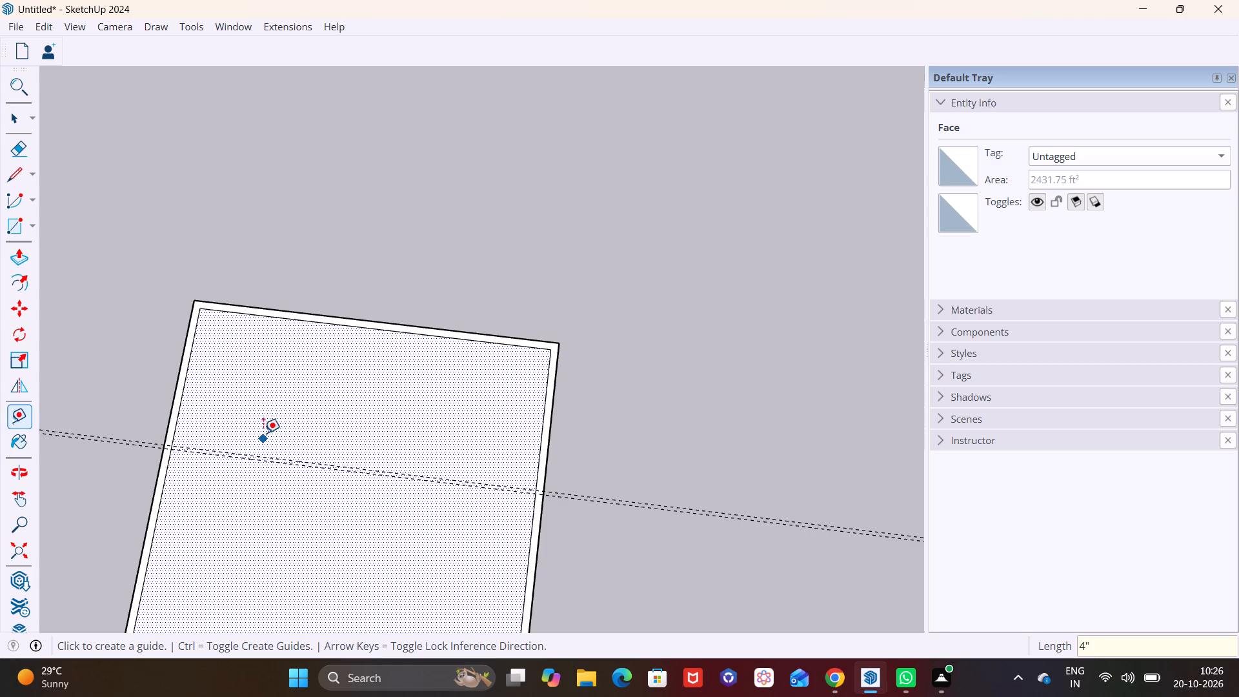
Place a guide 13'6" from the inner edge of the long side wall, plus a second guide 4" beyond it.
click(186, 376)
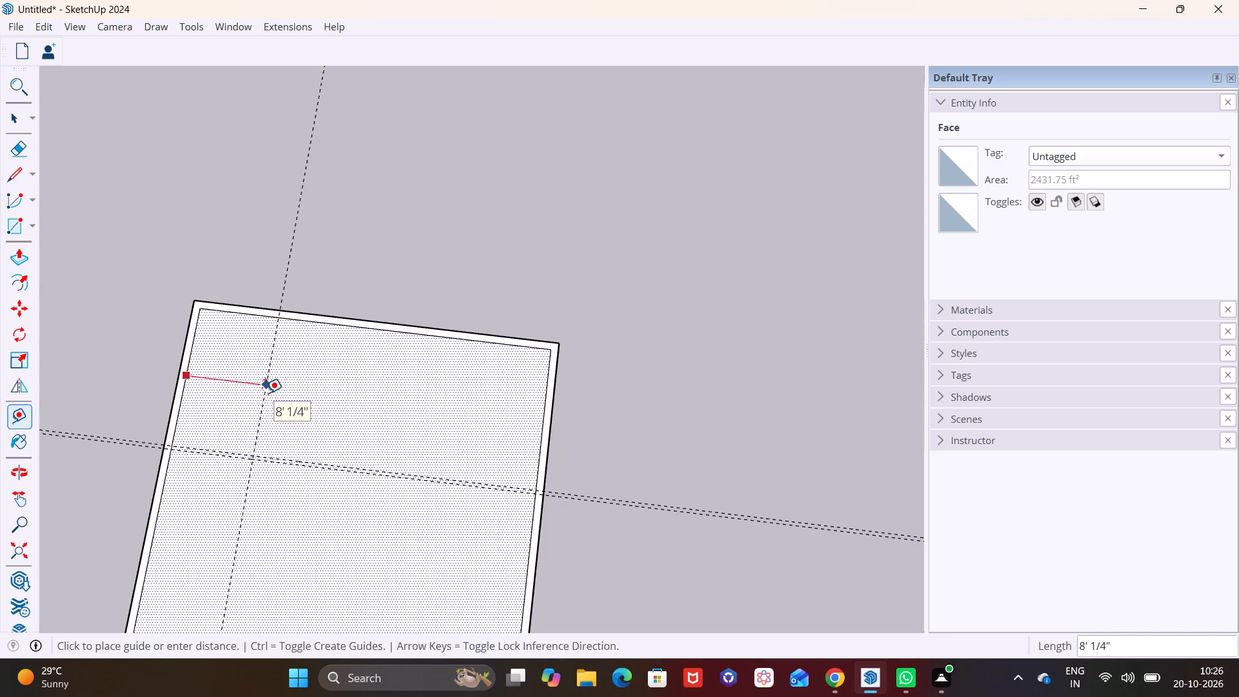
text(13'6")
key(Return)
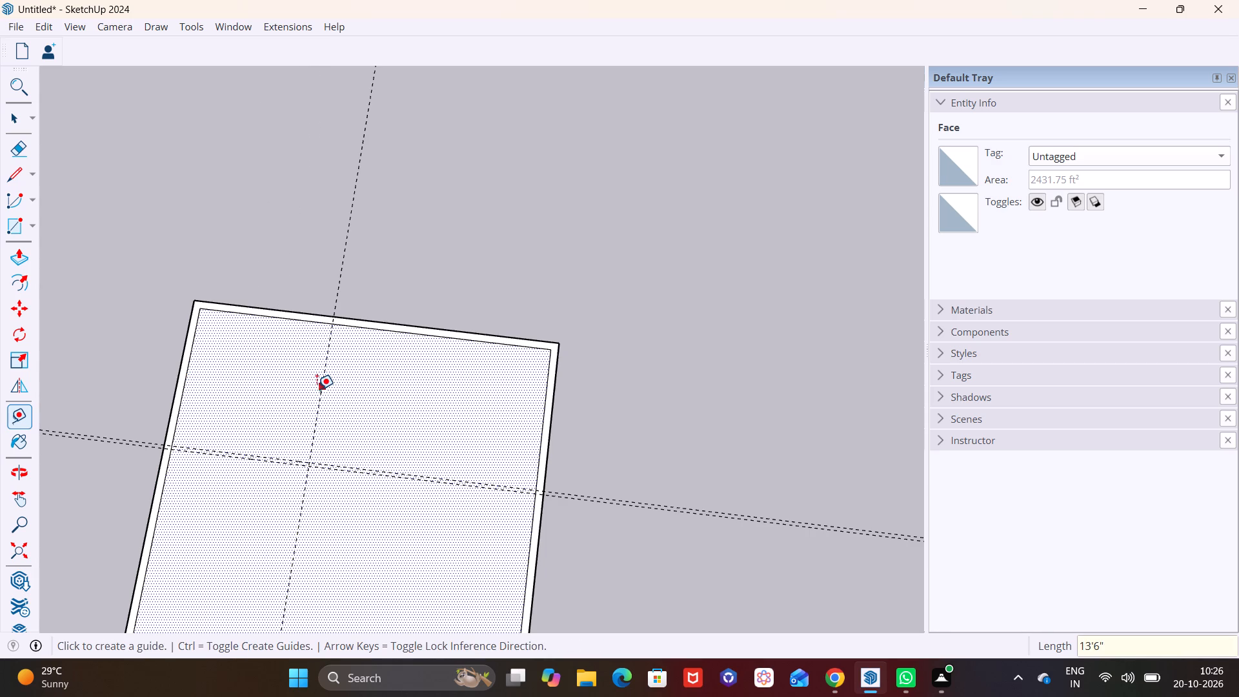
click(319, 389)
text(4")
key(Return)
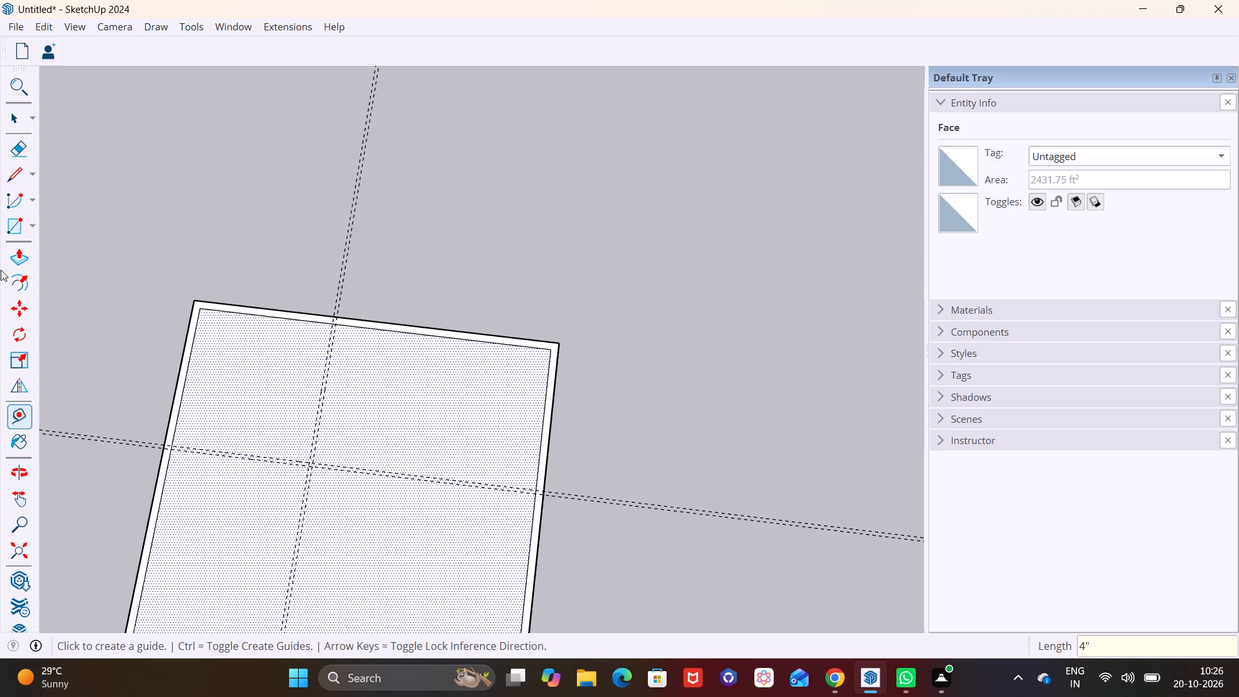
Draw a 13'10" by 14'4" rectangle from the inner wall corner to the intersection of the outer guides.
click(20, 177)
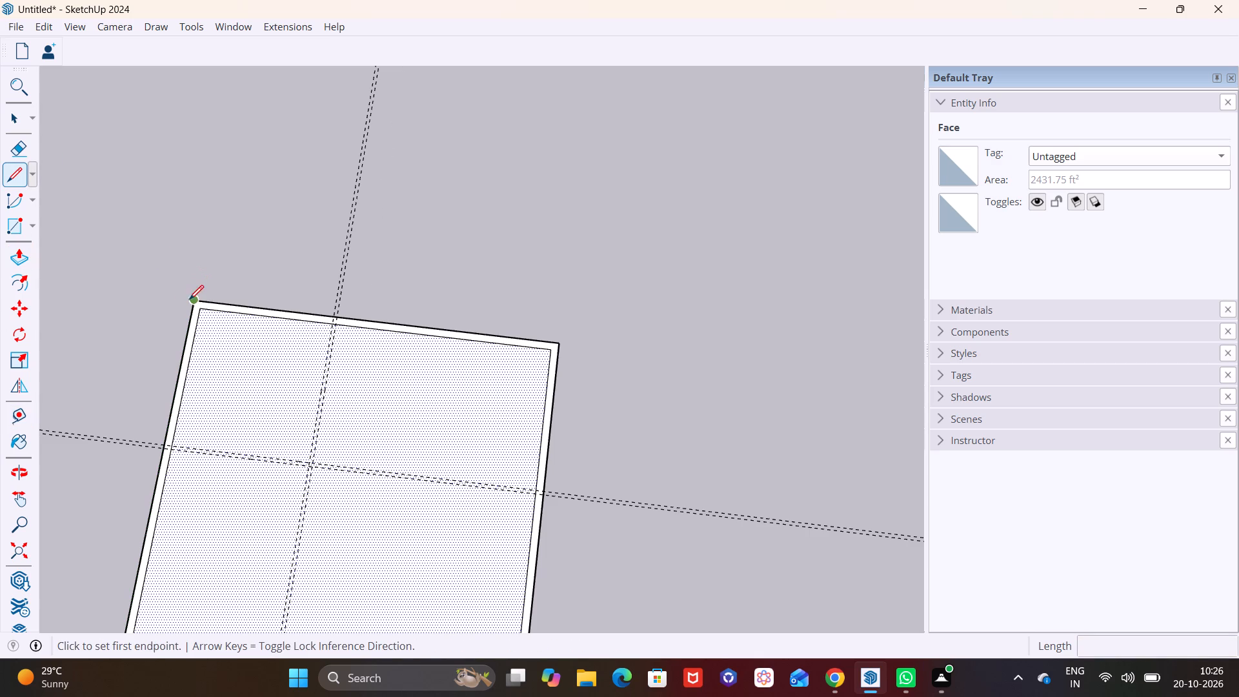
click(28, 227)
click(38, 247)
scroll(246, 334, up, 2)
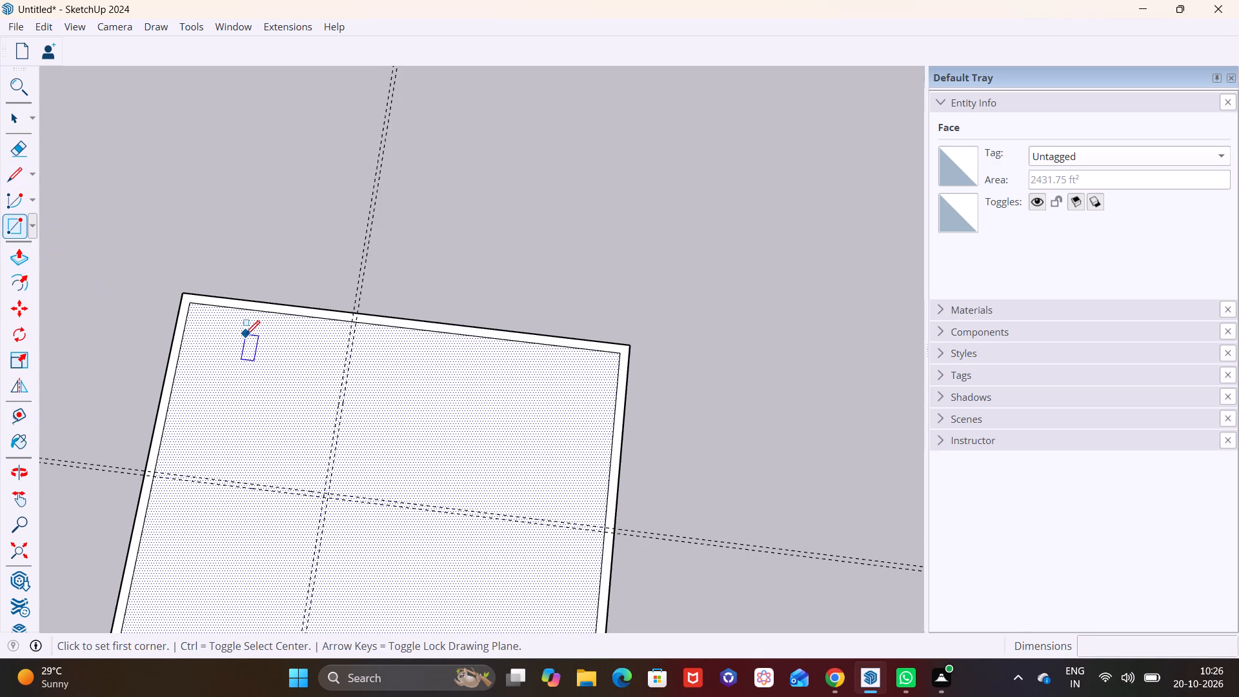
middle_drag(250, 348, 254, 387)
click(186, 305)
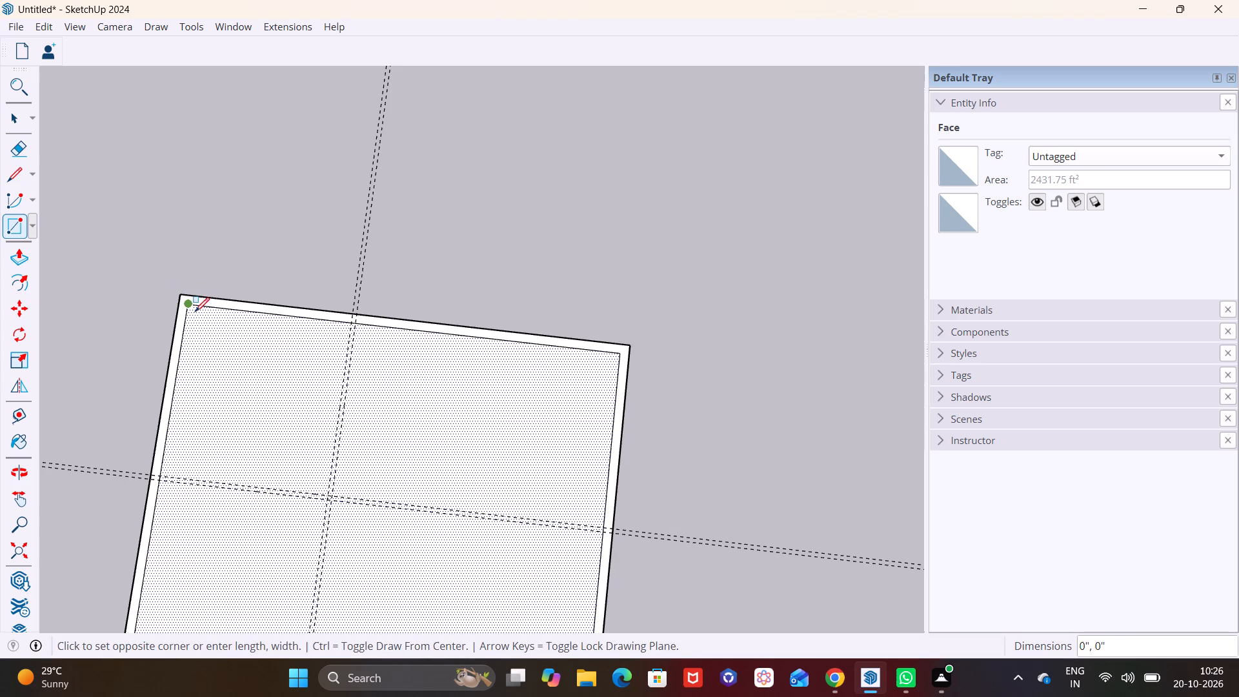
click(334, 501)
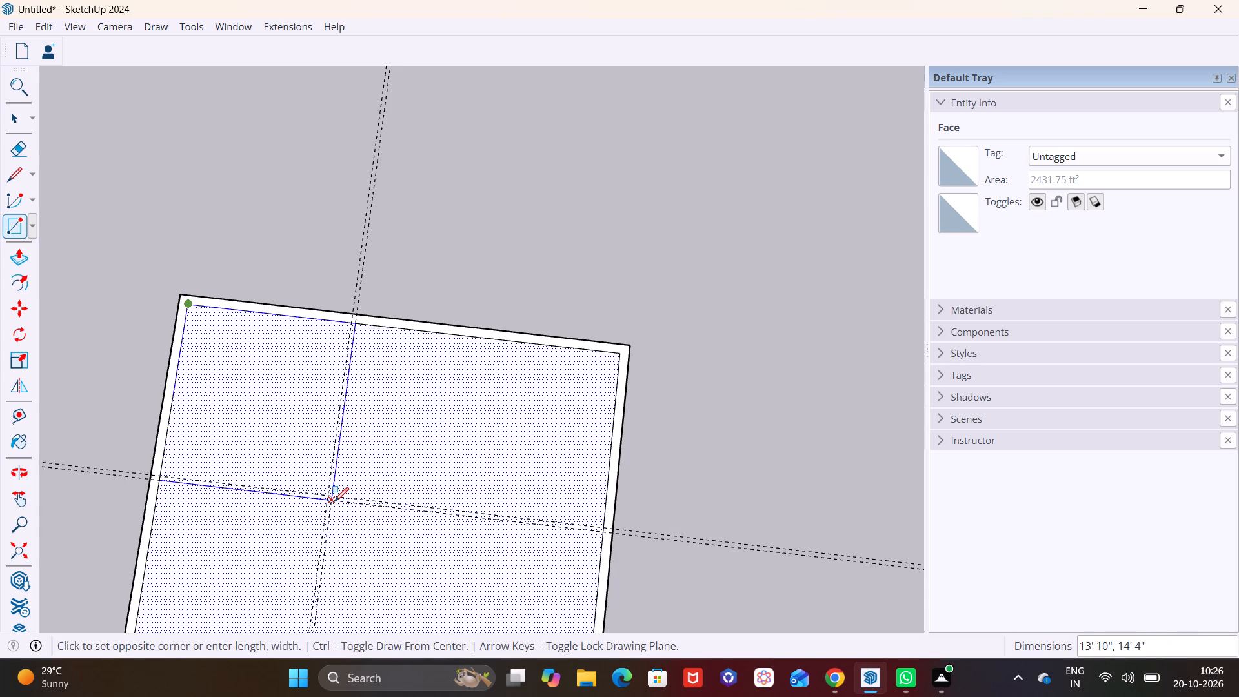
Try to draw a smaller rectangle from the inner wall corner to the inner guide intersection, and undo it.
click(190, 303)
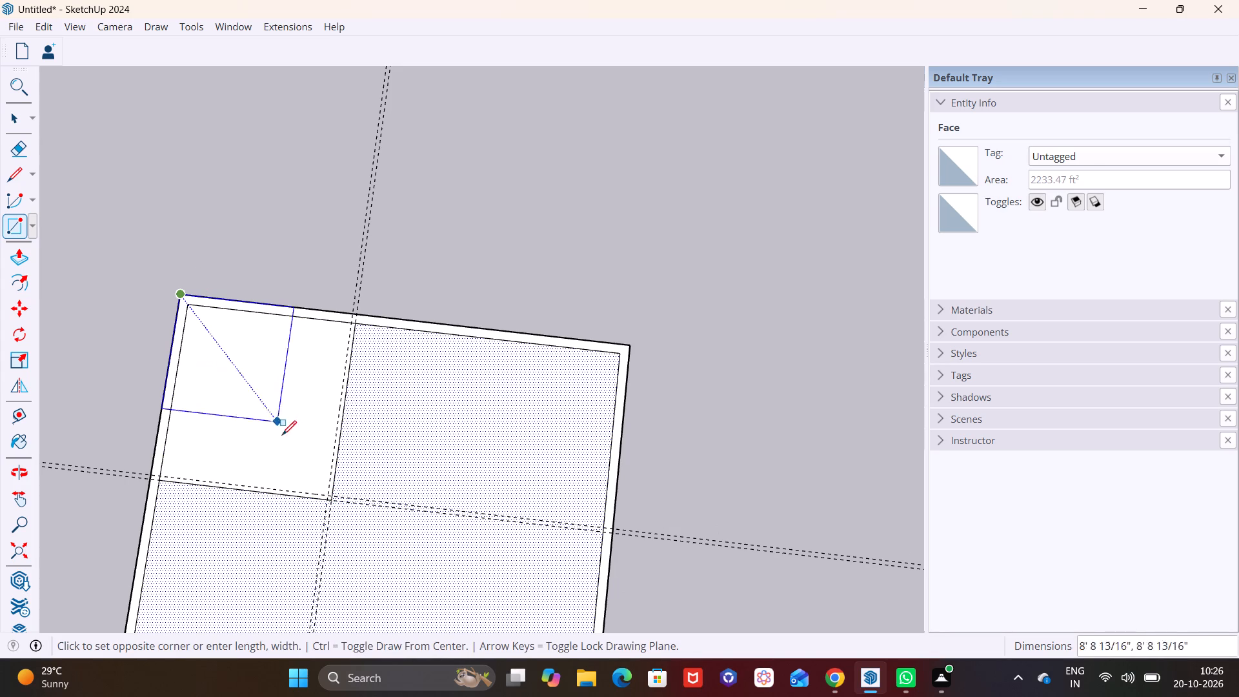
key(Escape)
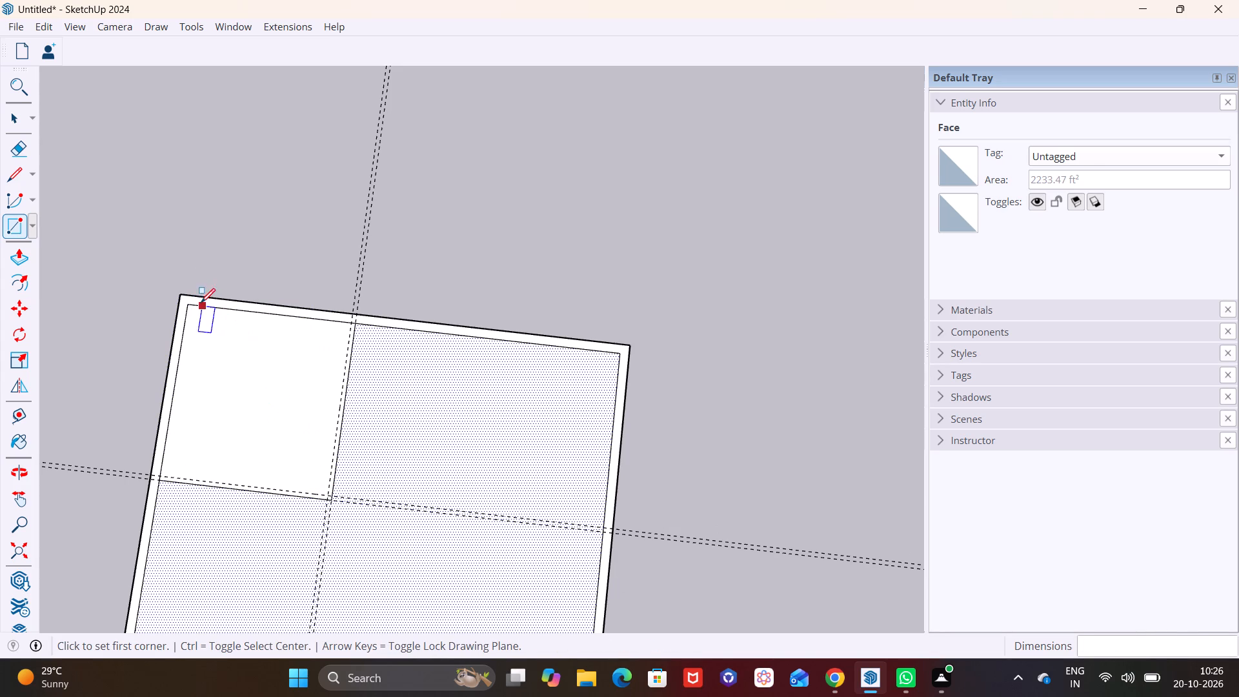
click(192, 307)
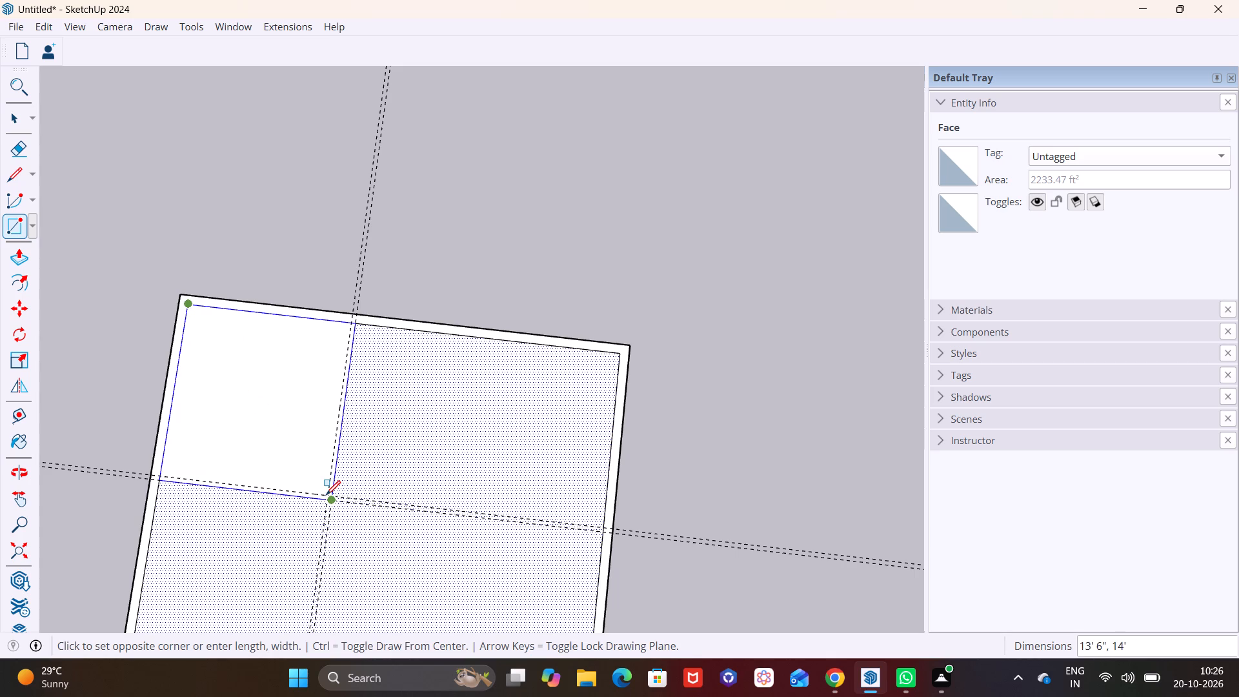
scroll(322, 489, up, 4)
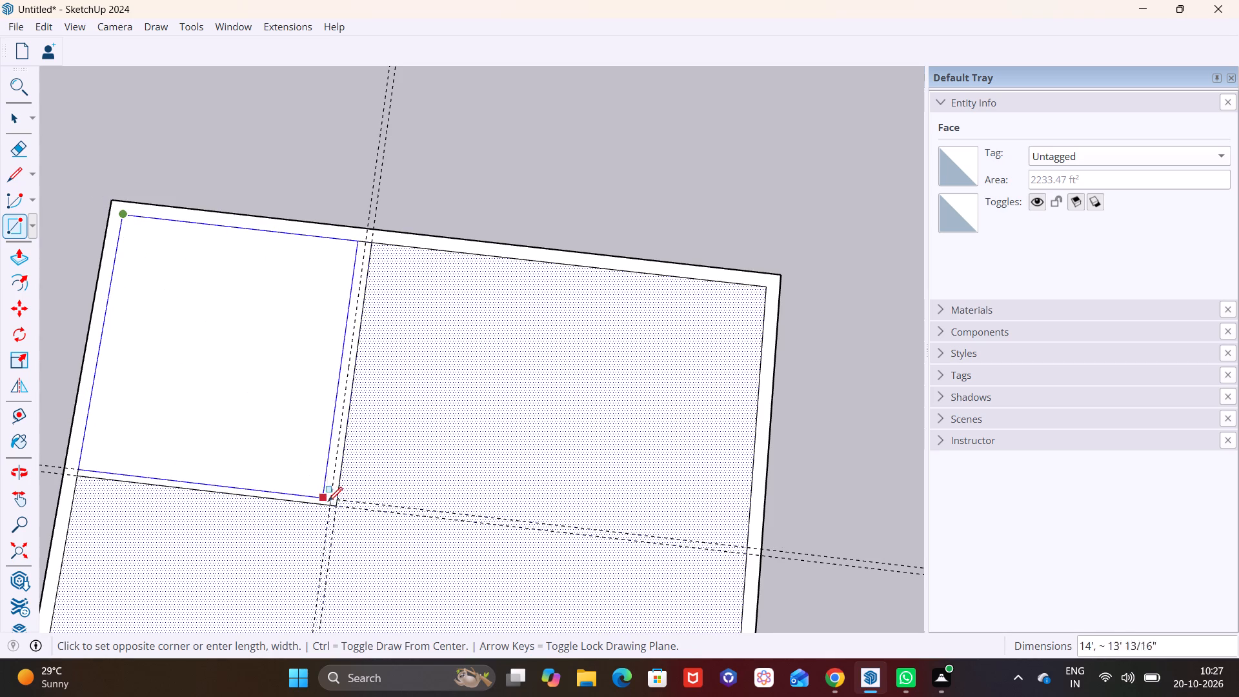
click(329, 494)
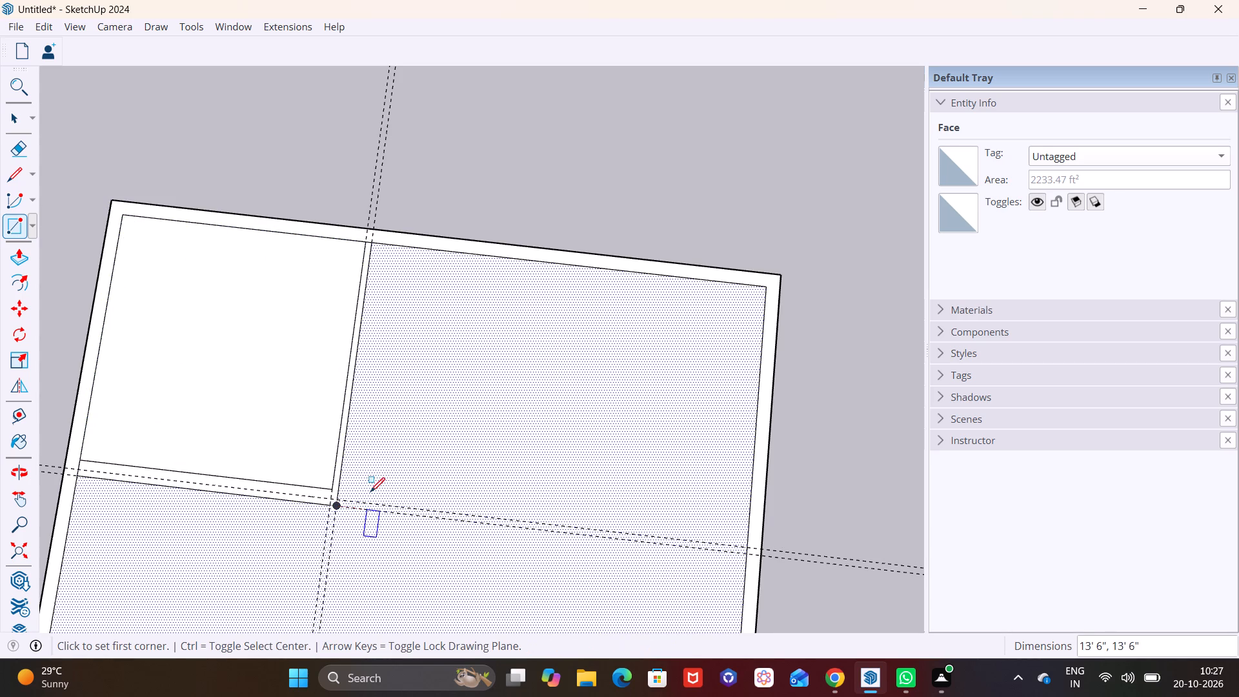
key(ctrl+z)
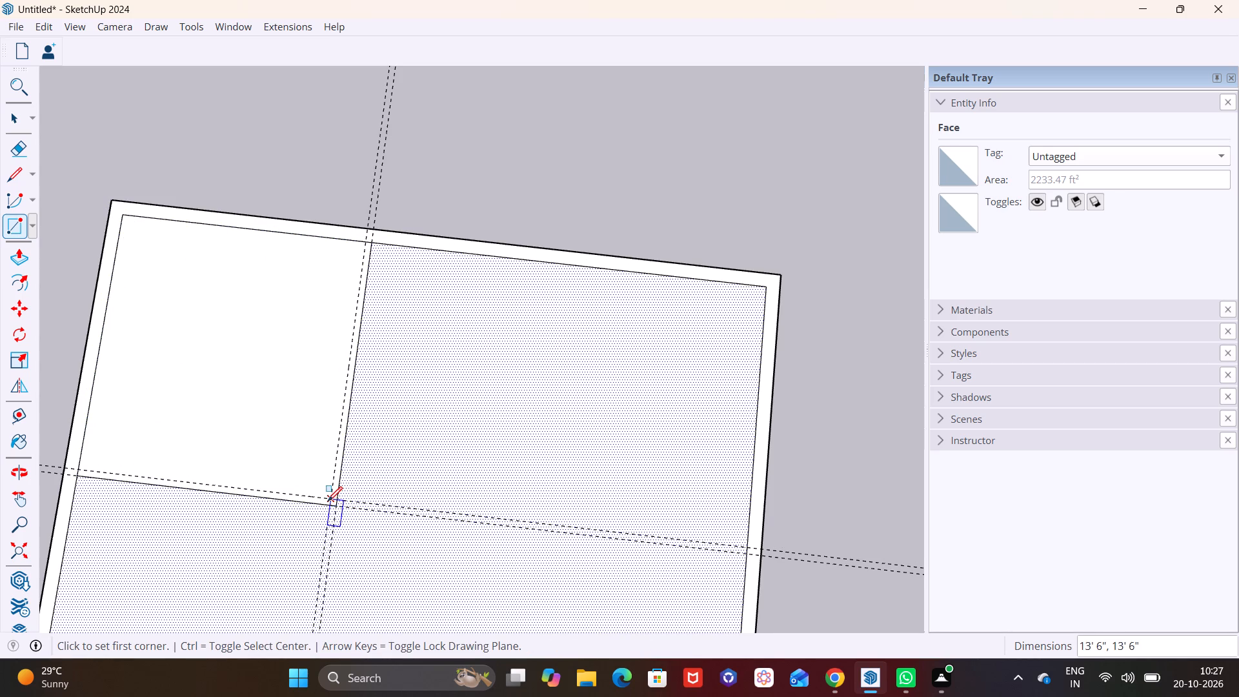
Draw a 13'6" by 14' rectangle between the inner guide intersection and the inner wall corner to outline the room's 4" partitions.
click(330, 498)
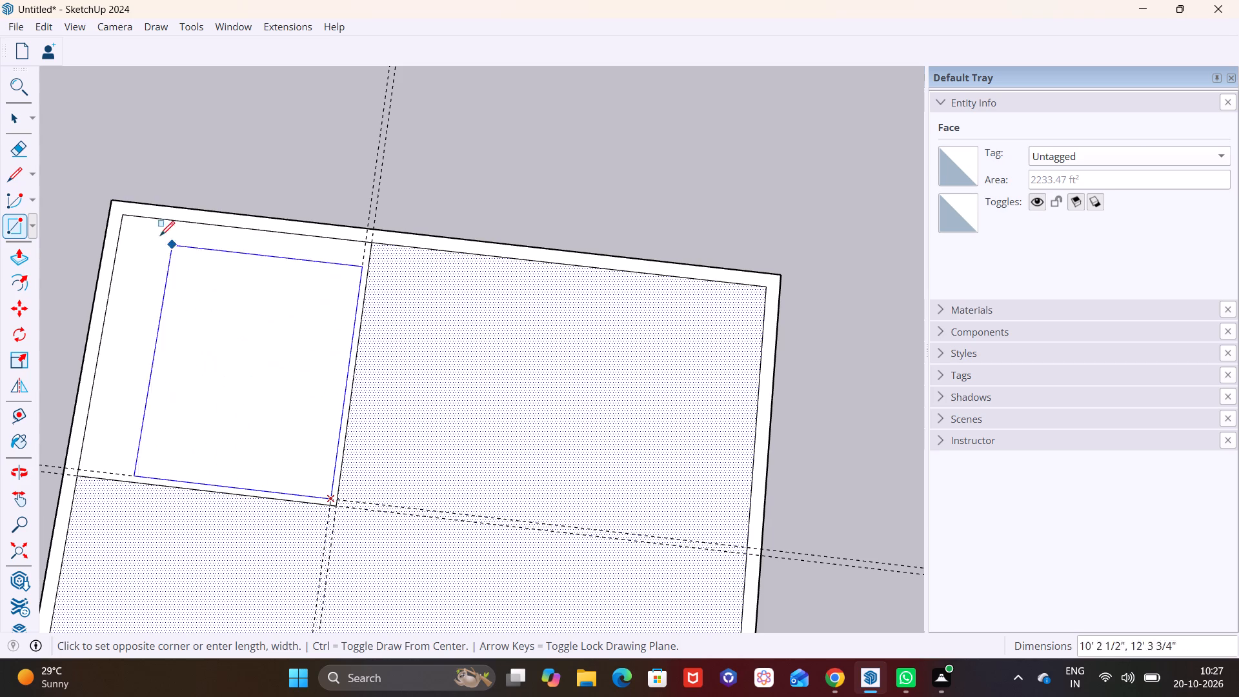
click(121, 213)
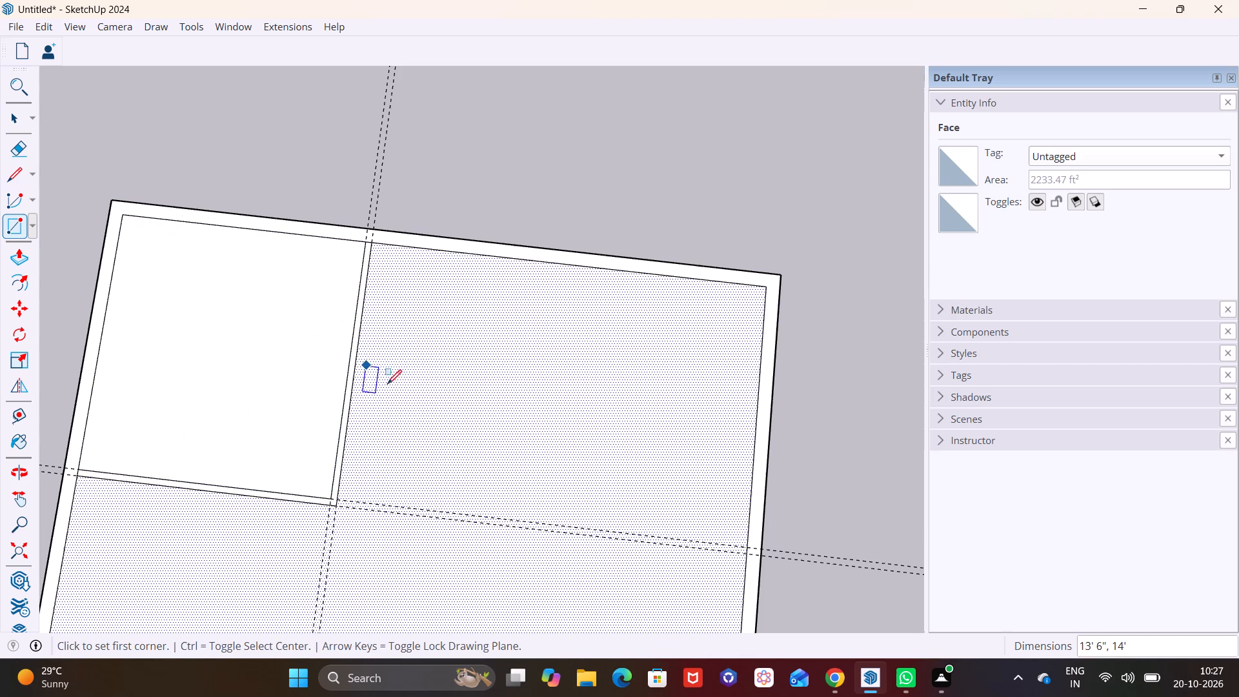
key(space)
Erase the four construction guides crossing the corner room.
scroll(400, 402, down, 5)
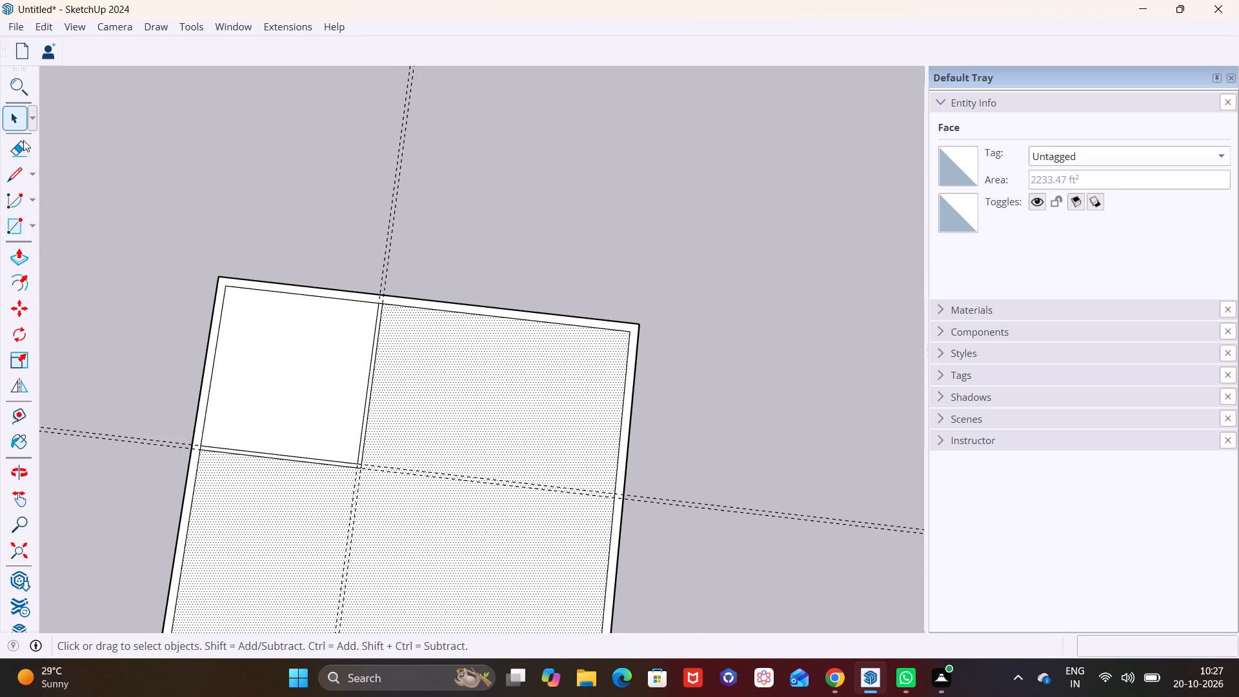
click(18, 421)
scroll(173, 430, down, 2)
shift+middle_drag(248, 449, 246, 281)
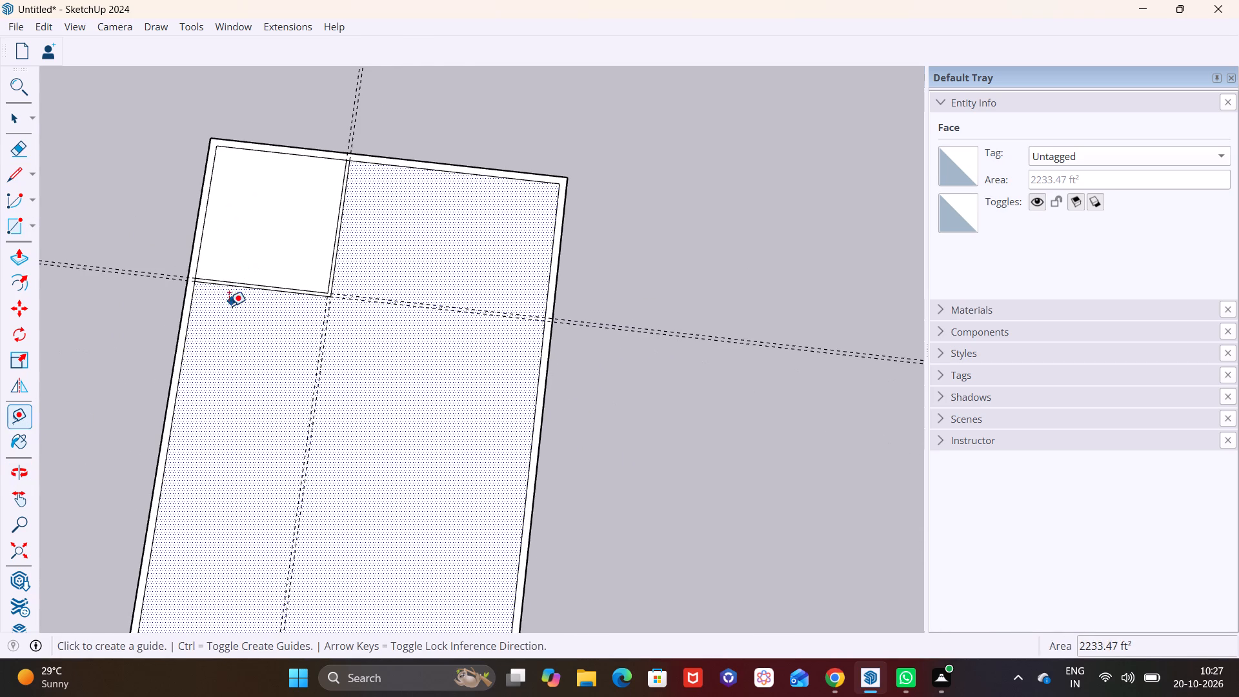
click(19, 146)
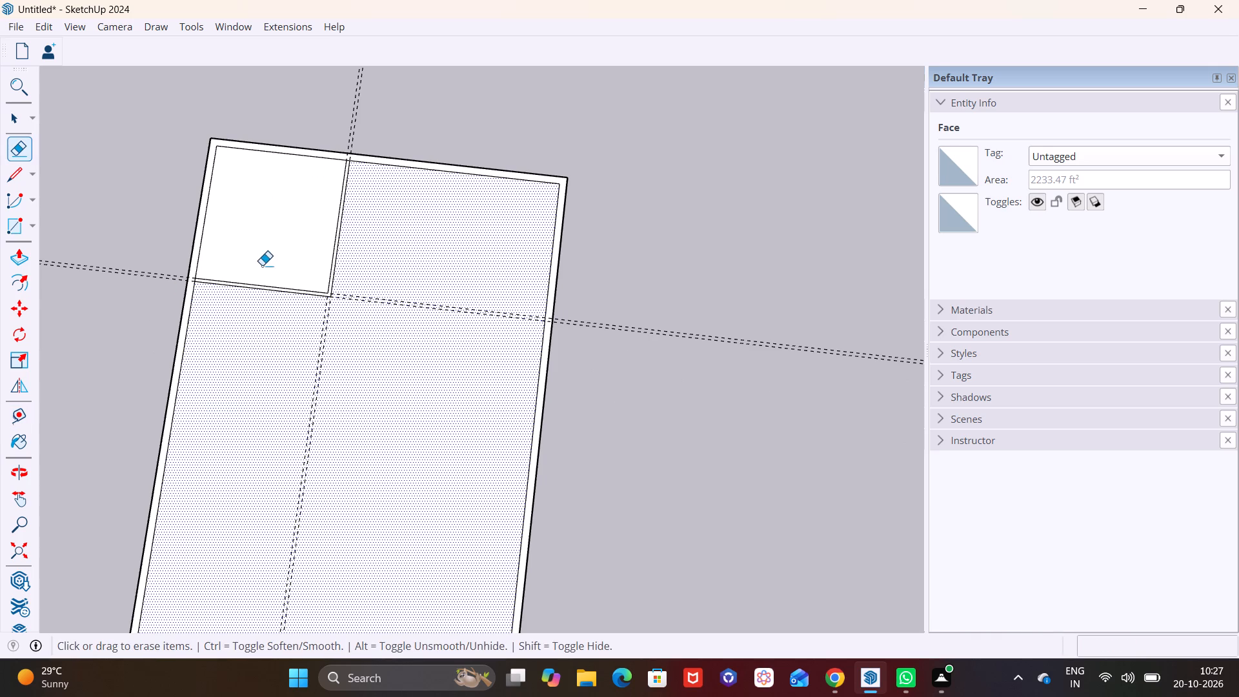
drag(334, 125, 381, 125)
drag(409, 259, 398, 345)
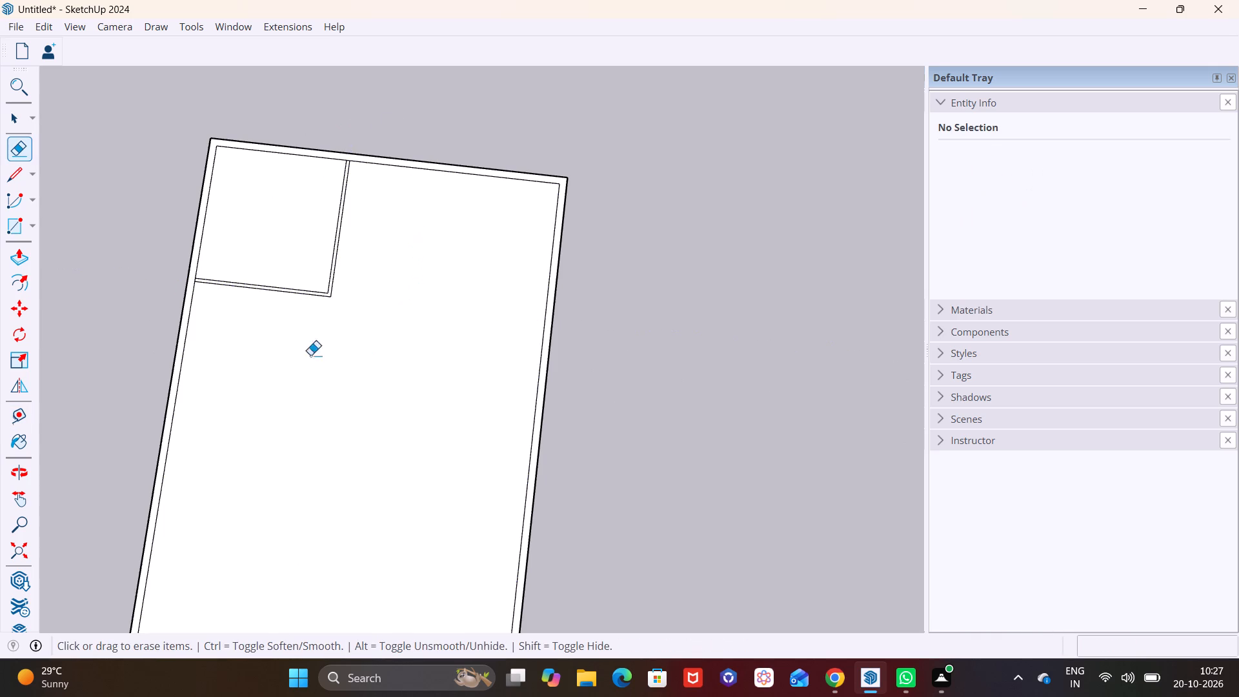
Place a guide 5' from the outer edge of the corner room's cross partition, plus a second guide 4" beyond it.
click(15, 410)
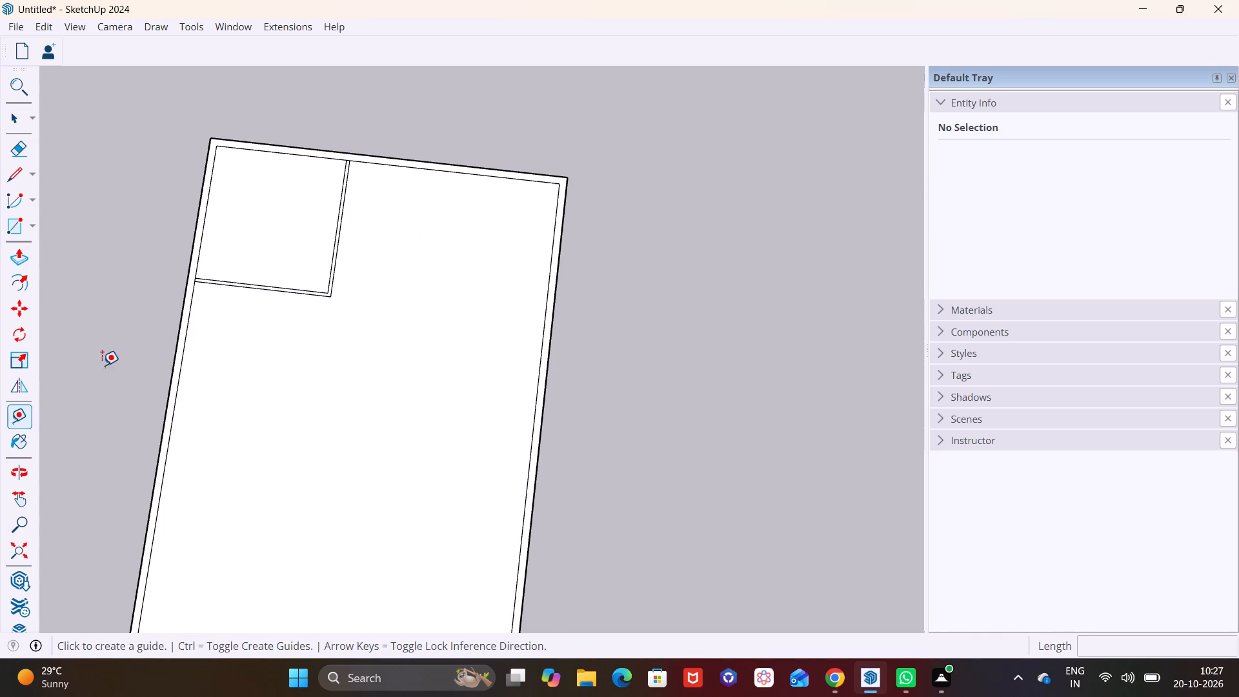
scroll(181, 330, up, 1)
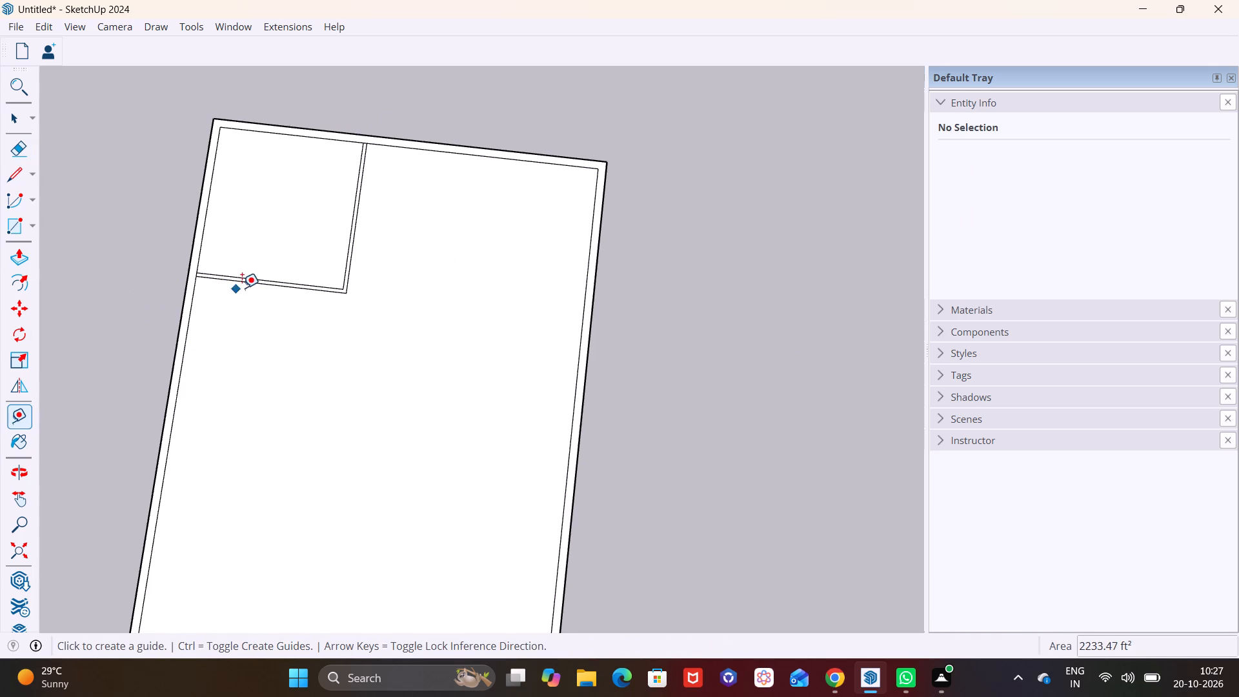
click(247, 283)
text(5')
key(Return)
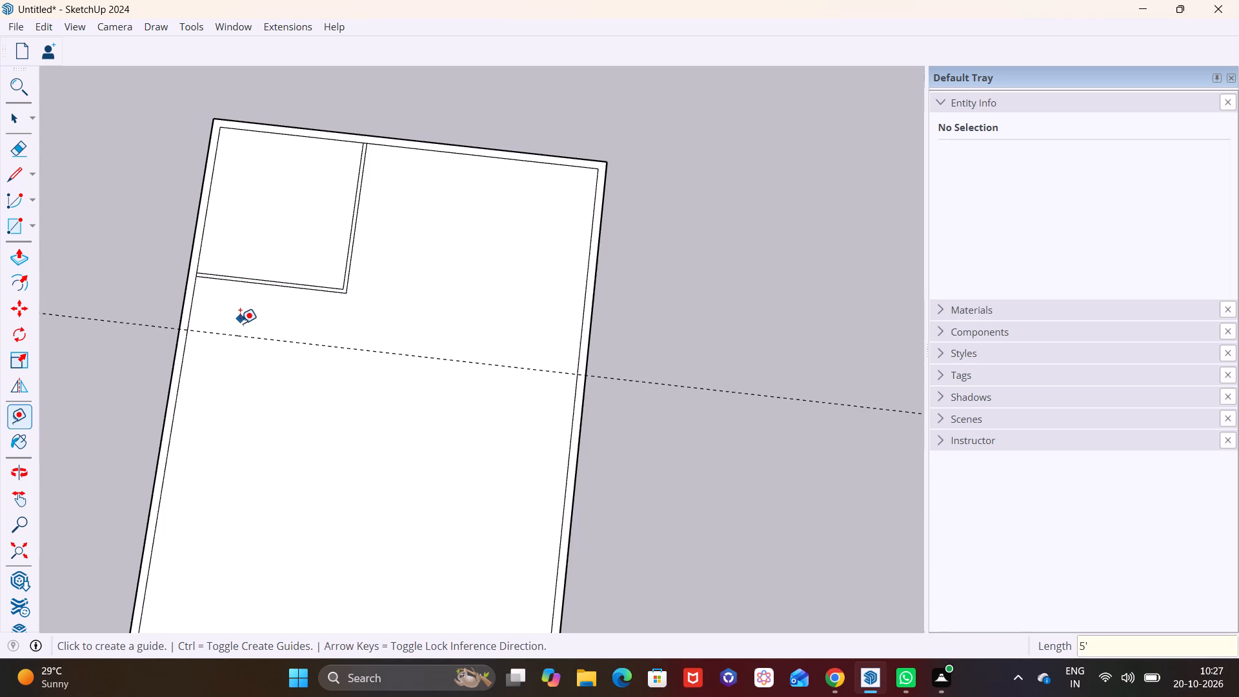
click(240, 334)
text(4")
key(Return)
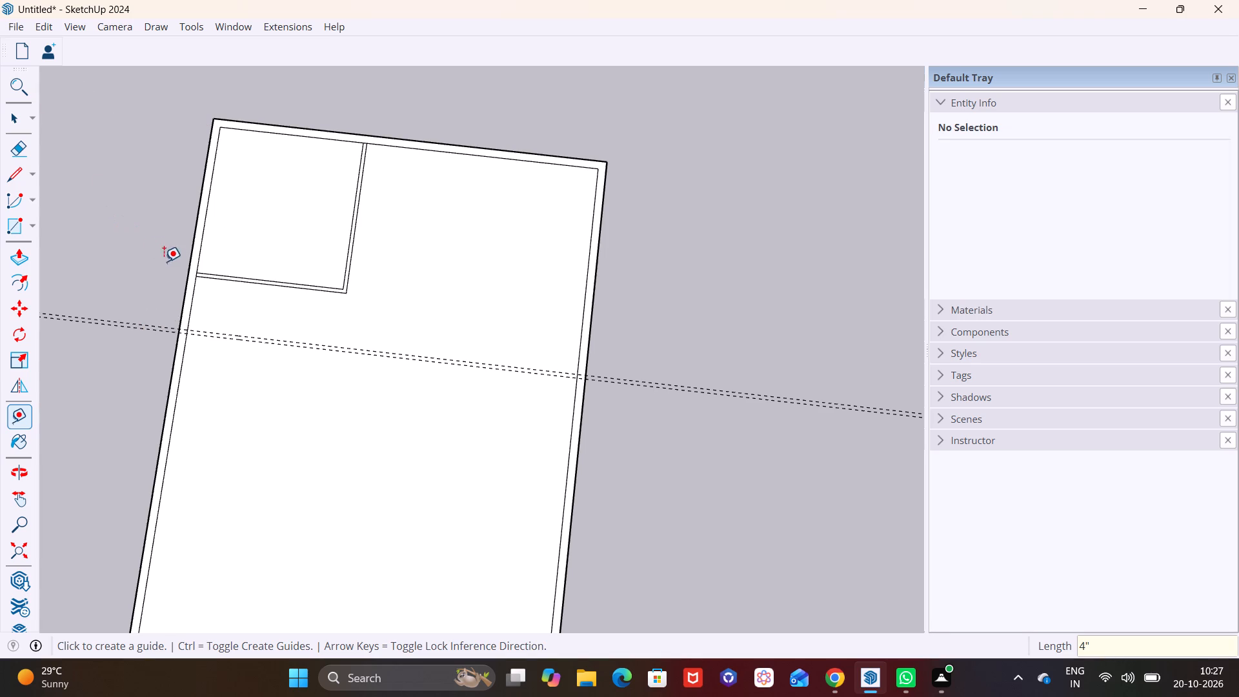
Place a guide 9' from the inner edge of the long side wall, plus a second guide 4" beyond it.
click(197, 296)
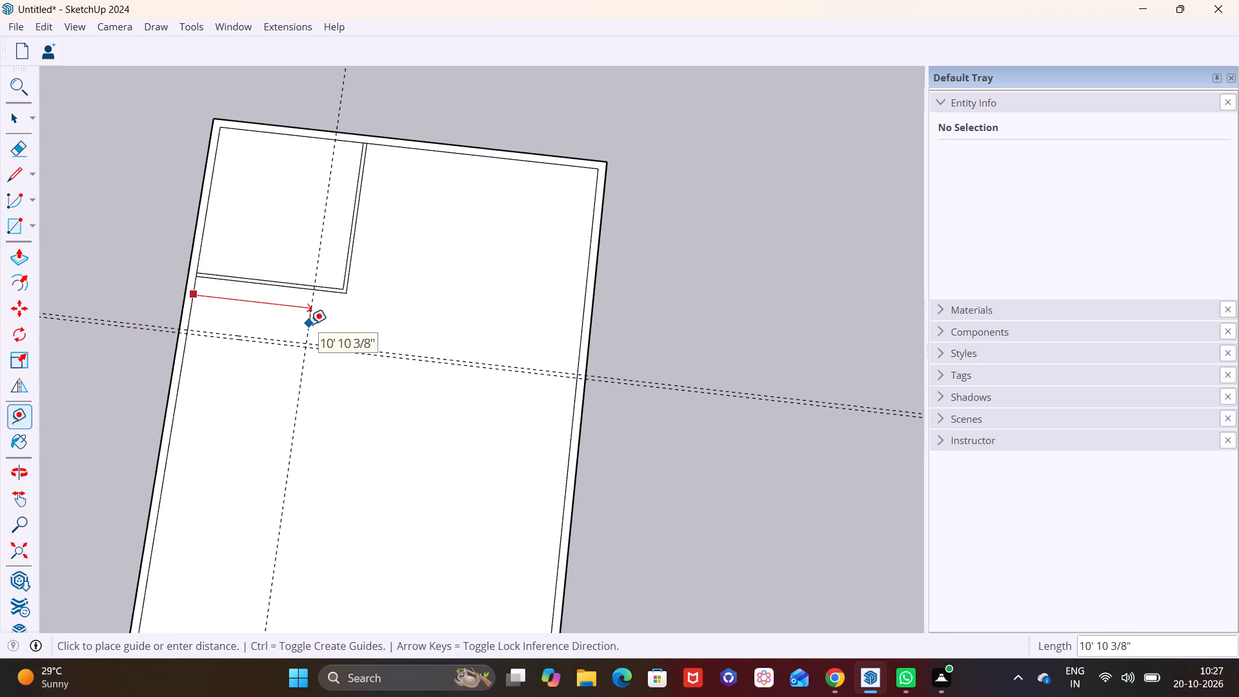
text(9')
key(Return)
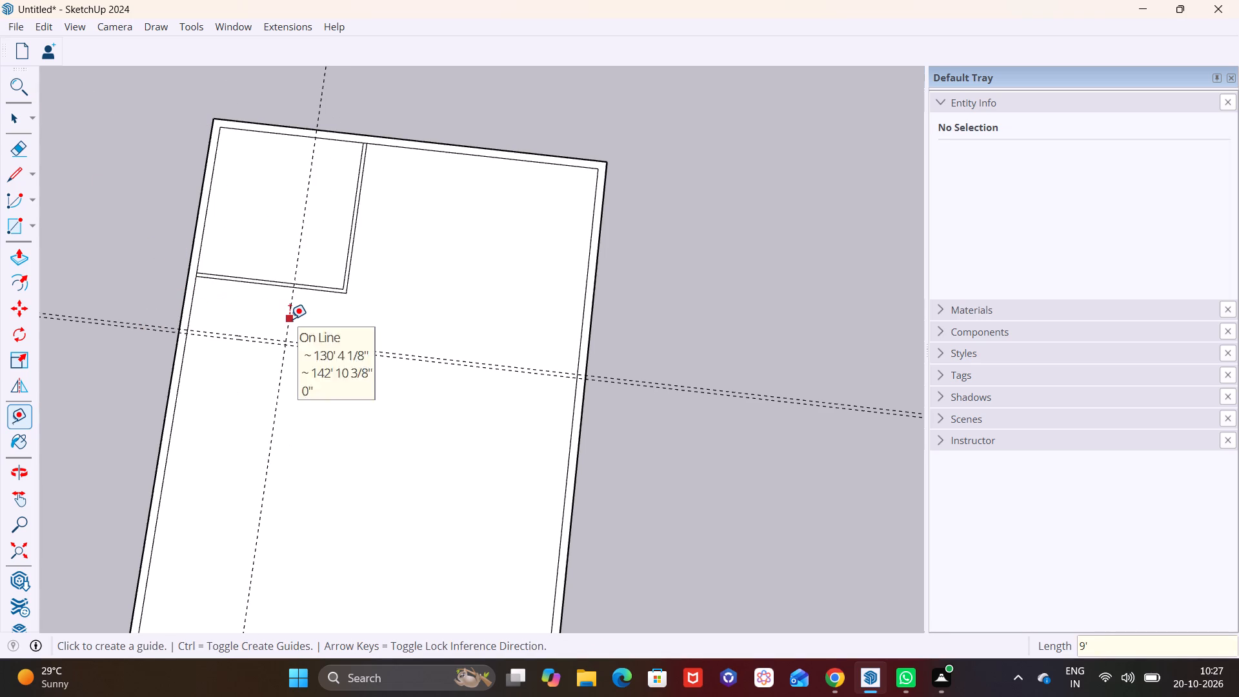
click(290, 319)
text(4")
key(Return)
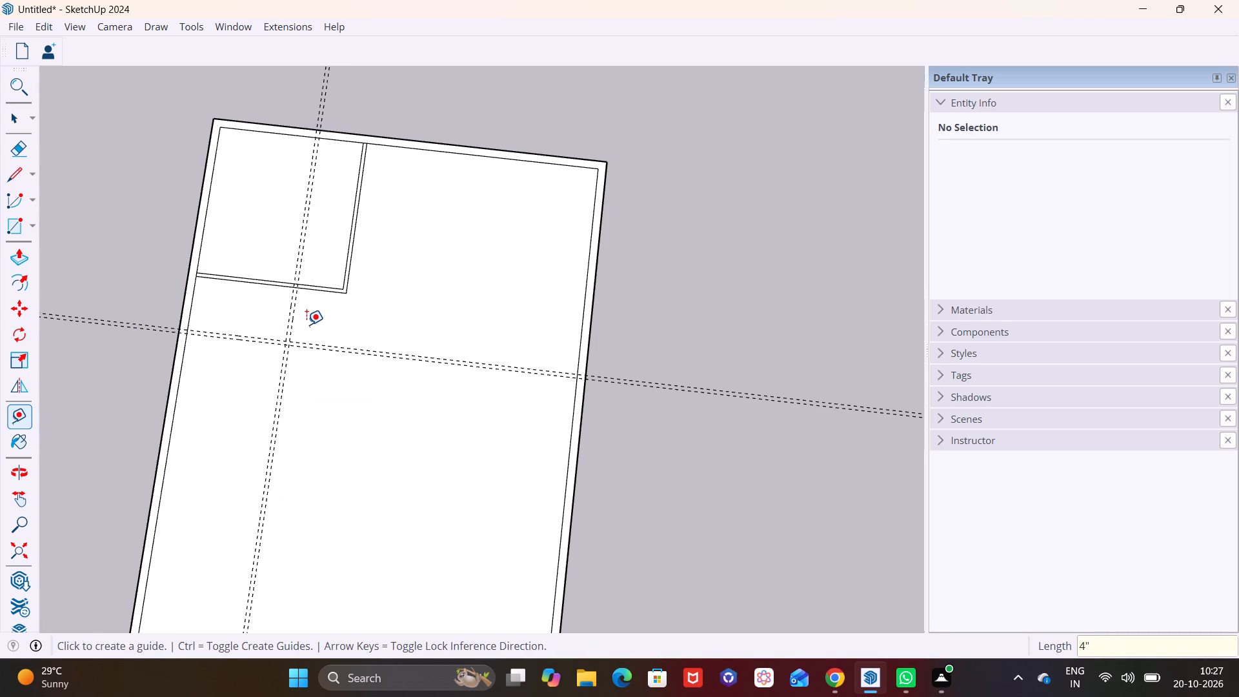
Draw a 9'4" by 5'4" rectangle below the corner room out to the outer guide intersection, plus a nested one ending at the inner guide intersection.
click(31, 227)
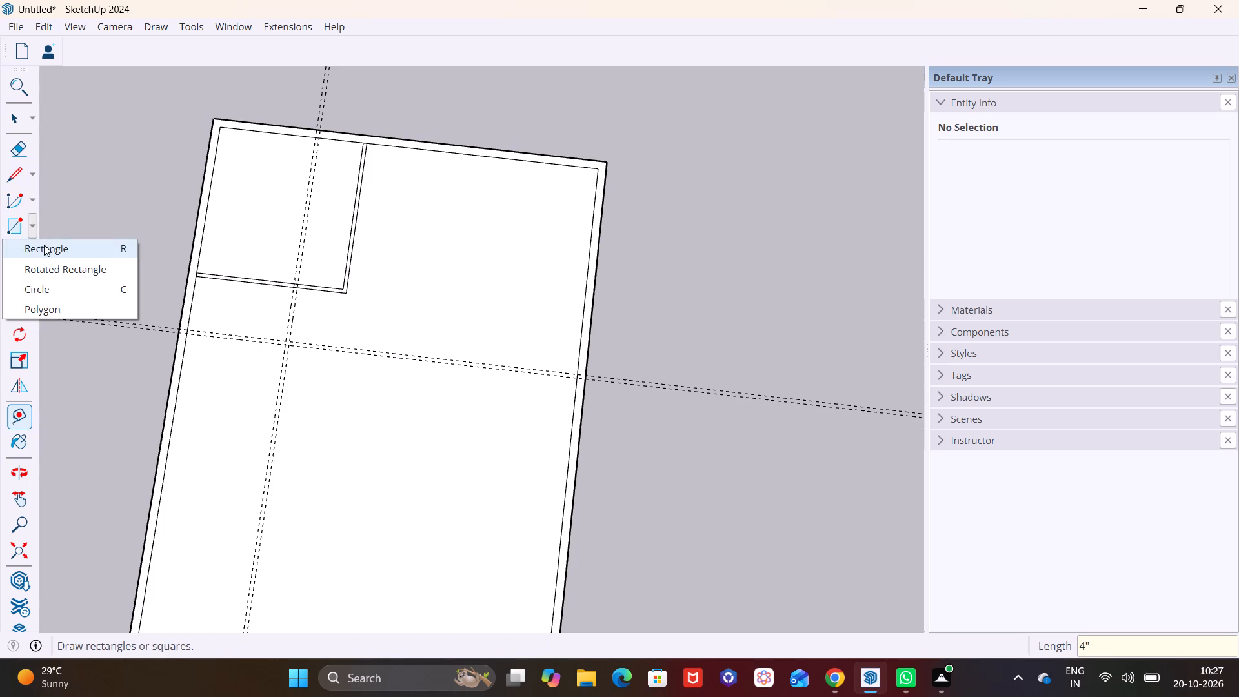
click(44, 245)
scroll(199, 278, up, 6)
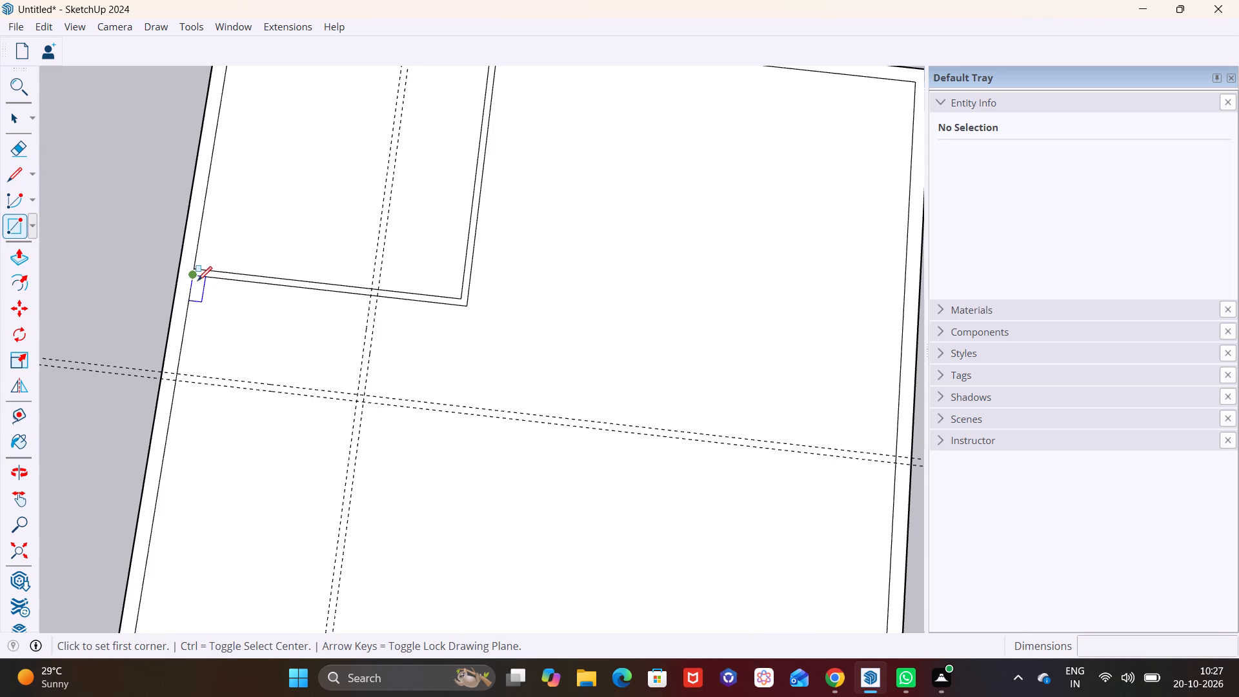
click(196, 275)
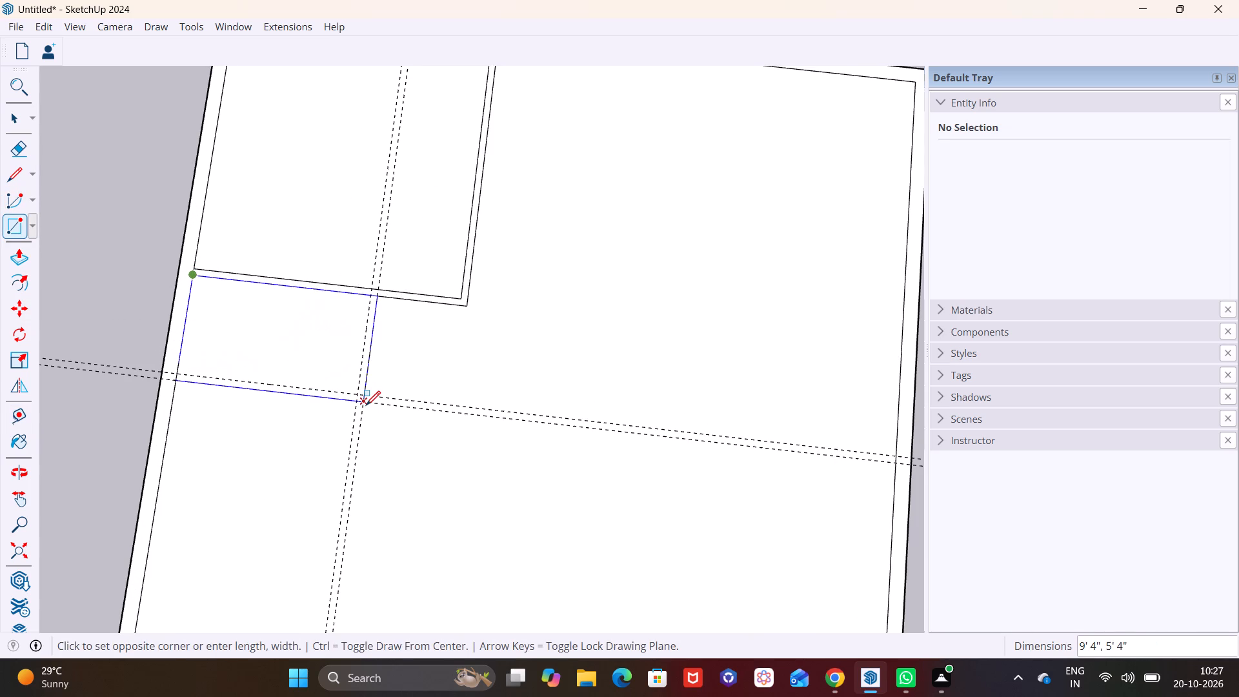
click(366, 405)
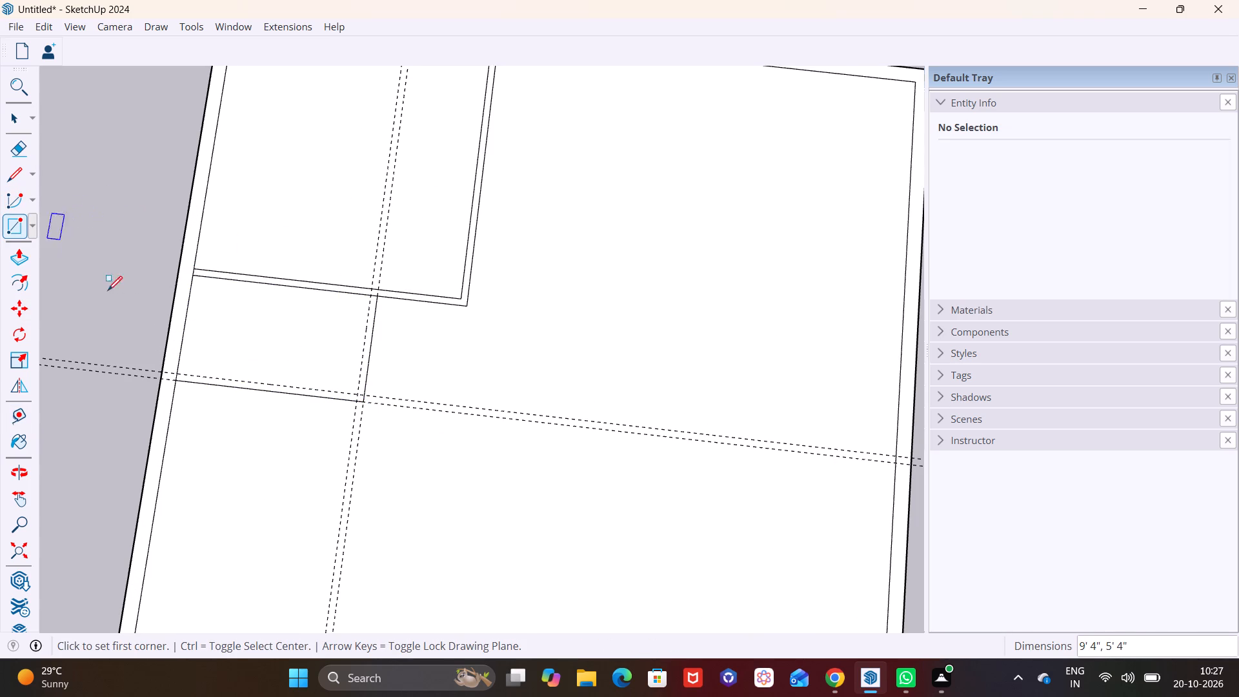
click(197, 279)
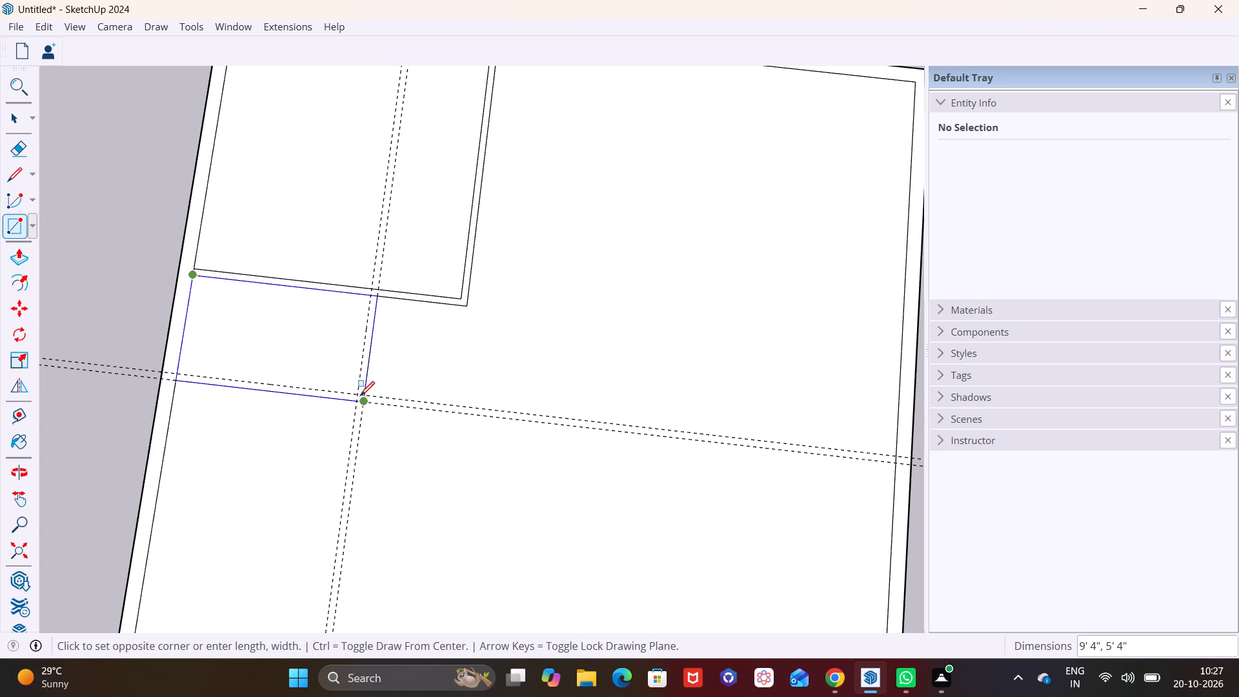
click(359, 393)
key(space)
Erase the four construction guides crossing the small room below the corner room.
scroll(465, 327, down, 2)
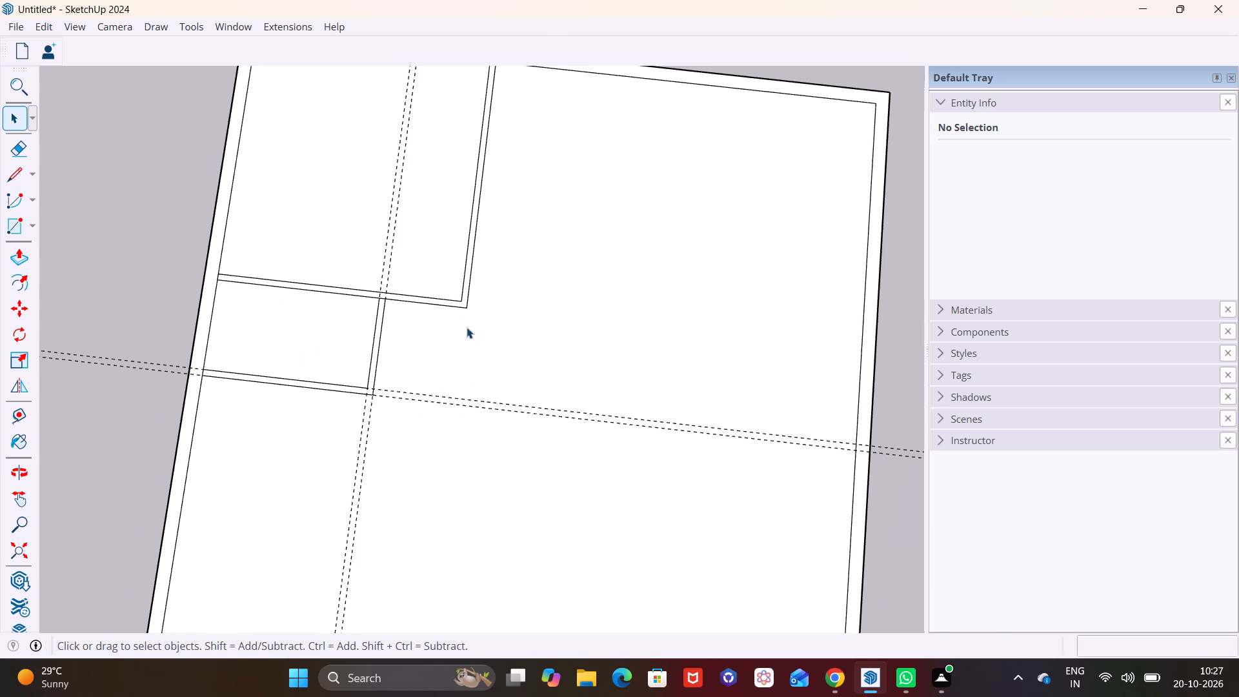
scroll(0, 314, right, 1)
scroll(0, 314, left, 1)
scroll(0, 314, down, 2)
ctrl+click(19, 150)
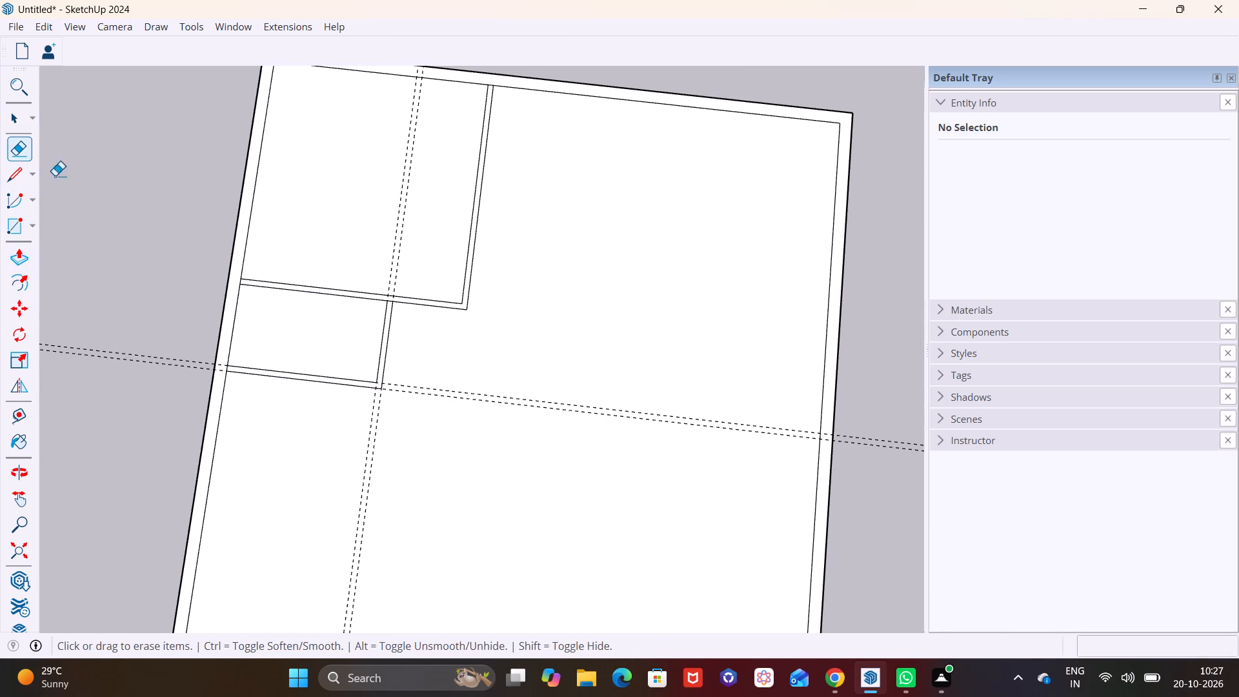
ctrl+drag(343, 210, 399, 222)
ctrl+drag(381, 237, 405, 237)
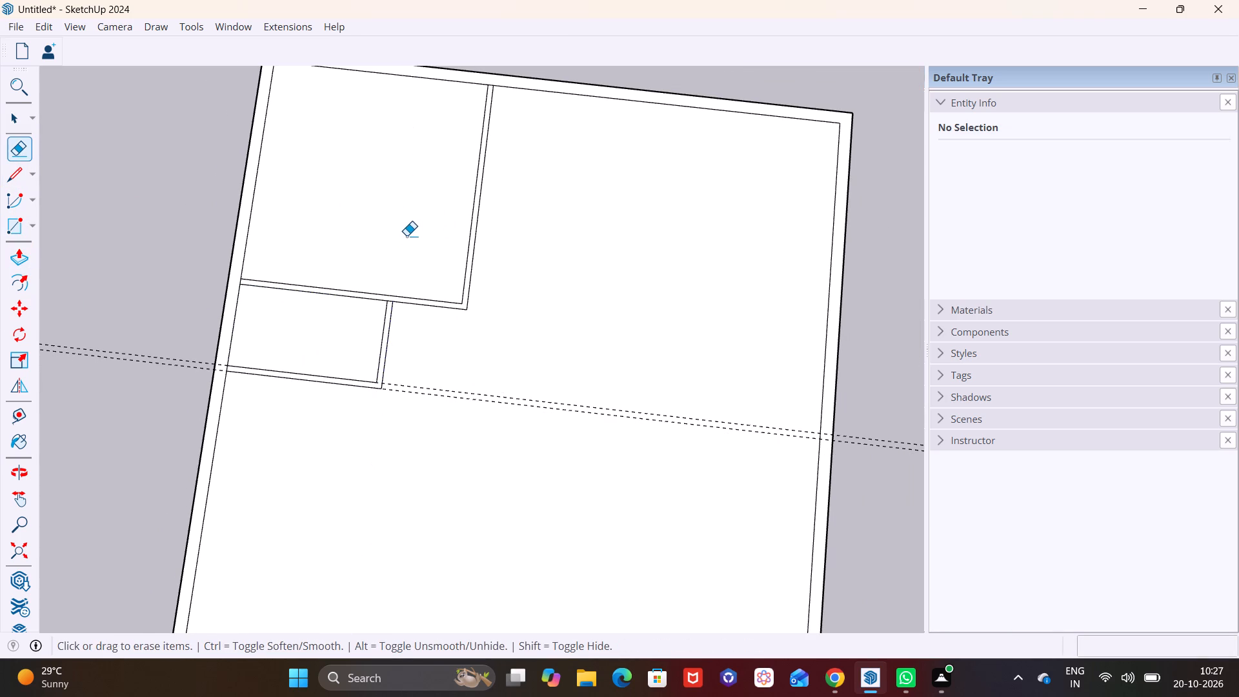
ctrl+drag(454, 366, 456, 435)
Place a guide 5'6" from the outer edge of the small room's lower cross partition, plus a second guide 4" beyond it.
ctrl+scroll(455, 434, down, 3)
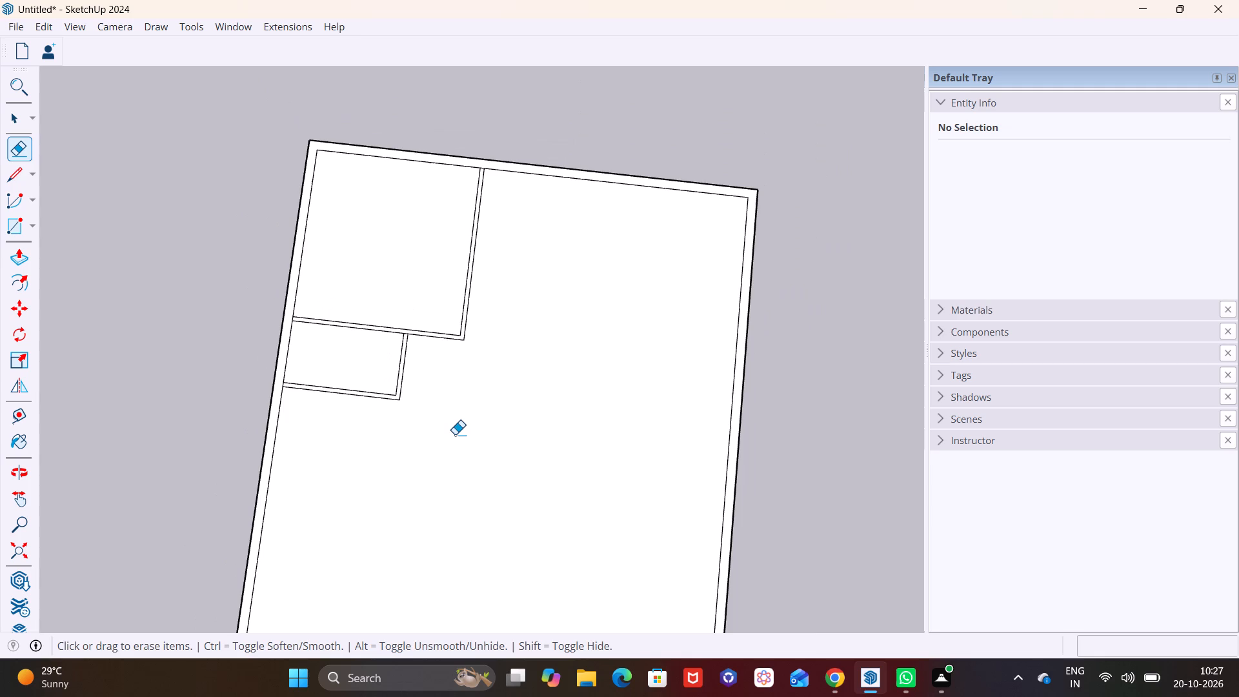
scroll(455, 434, down, 7)
shift+middle_drag(304, 230, 184, 241)
shift+scroll(184, 241, down, 1)
scroll(239, 307, up, 4)
shift+middle_drag(274, 342, 279, 324)
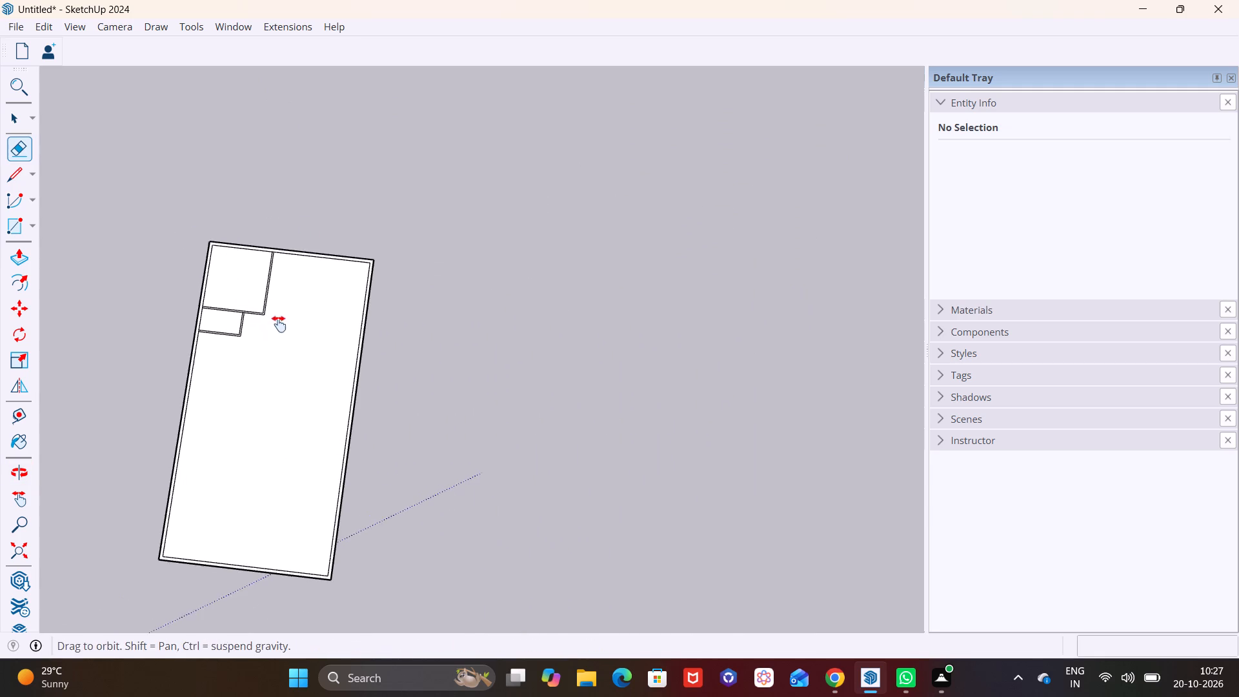
shift+middle_drag(279, 324, 297, 279)
scroll(271, 253, up, 5)
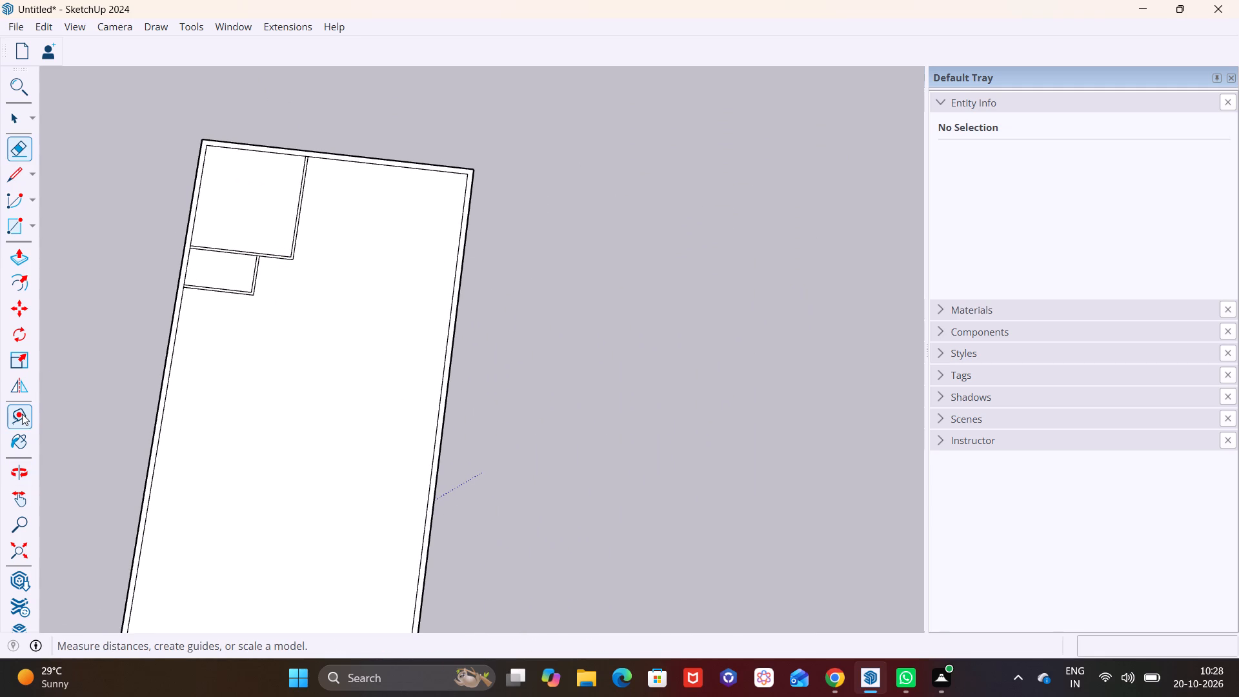
click(23, 413)
scroll(239, 444, down, 1)
shift+middle_drag(241, 430, 257, 410)
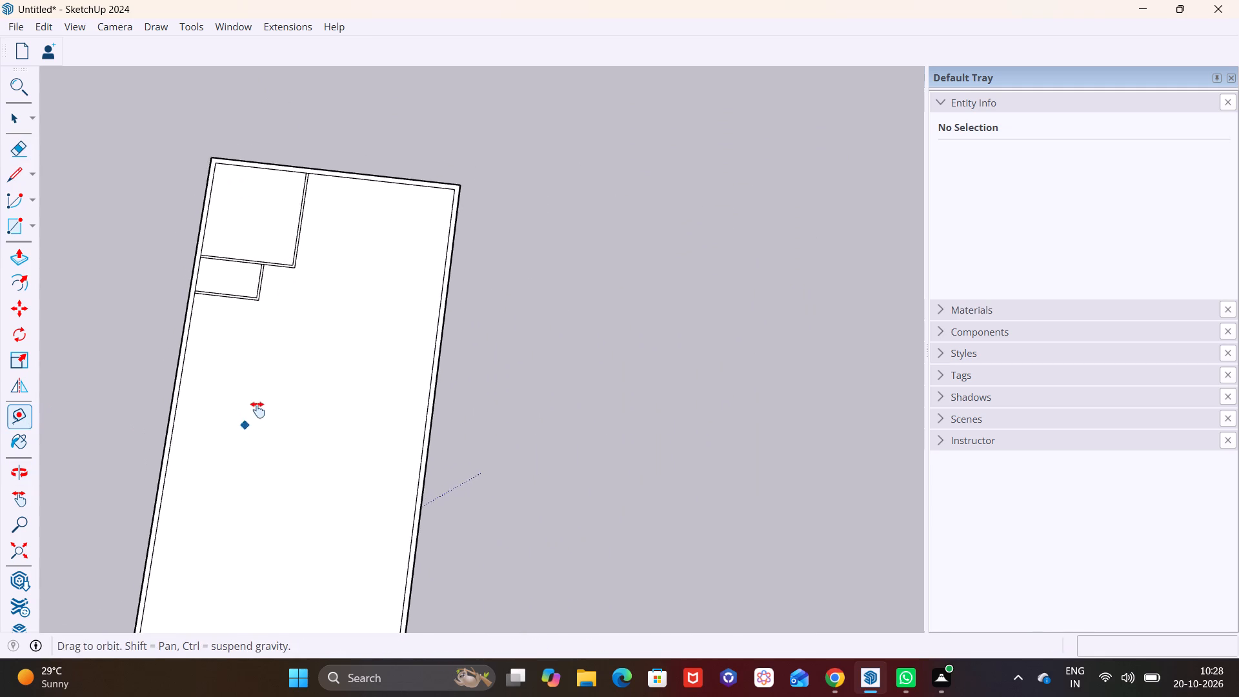
shift+middle_drag(257, 410, 278, 377)
scroll(261, 247, up, 7)
click(259, 292)
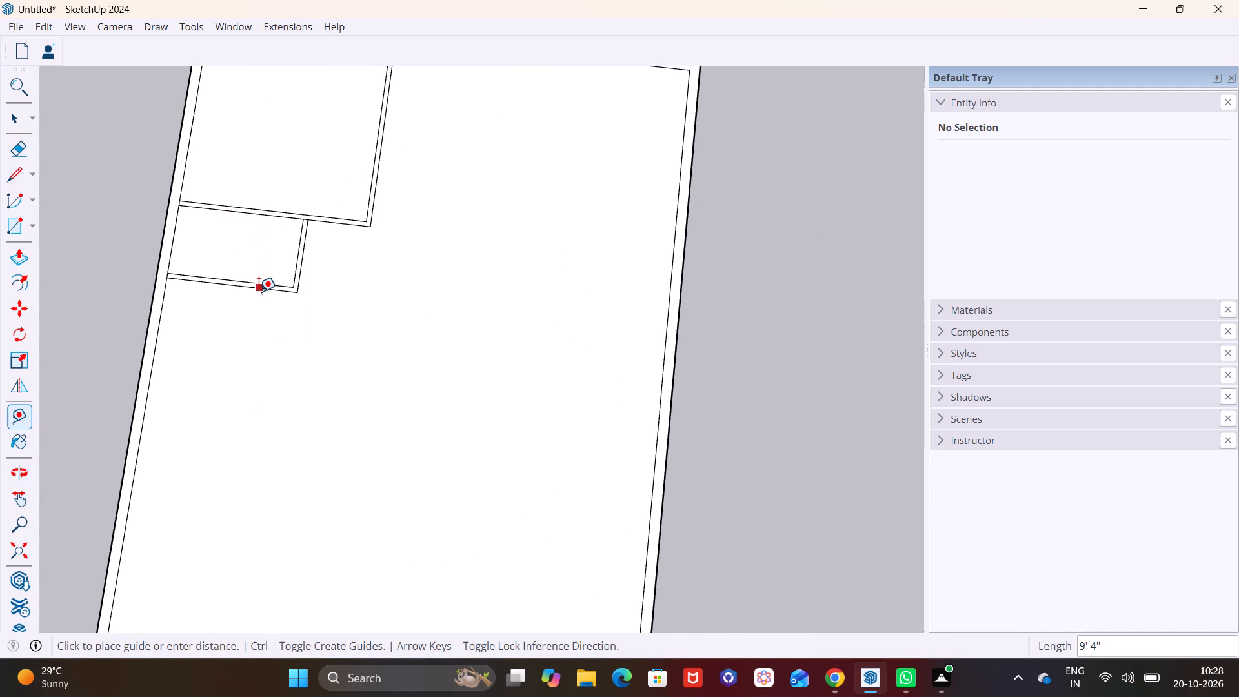
text(5')
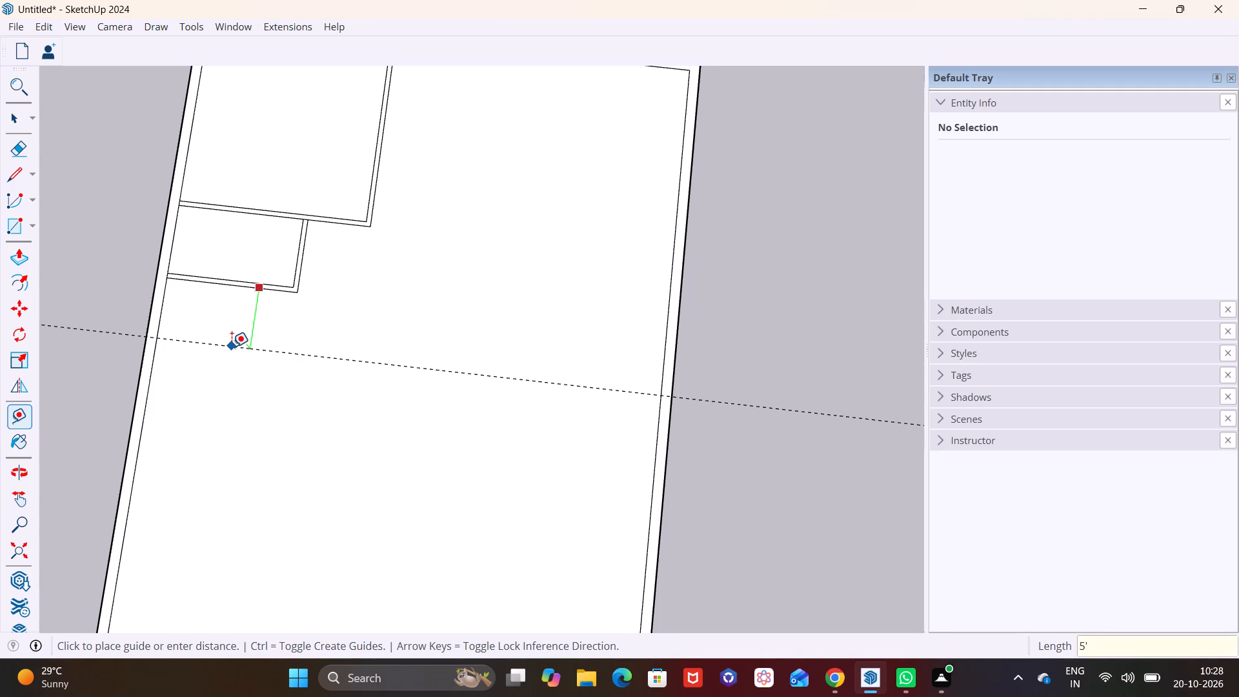
key(shift+quotedbl)
key(BackSpace)
text(6")
key(Return)
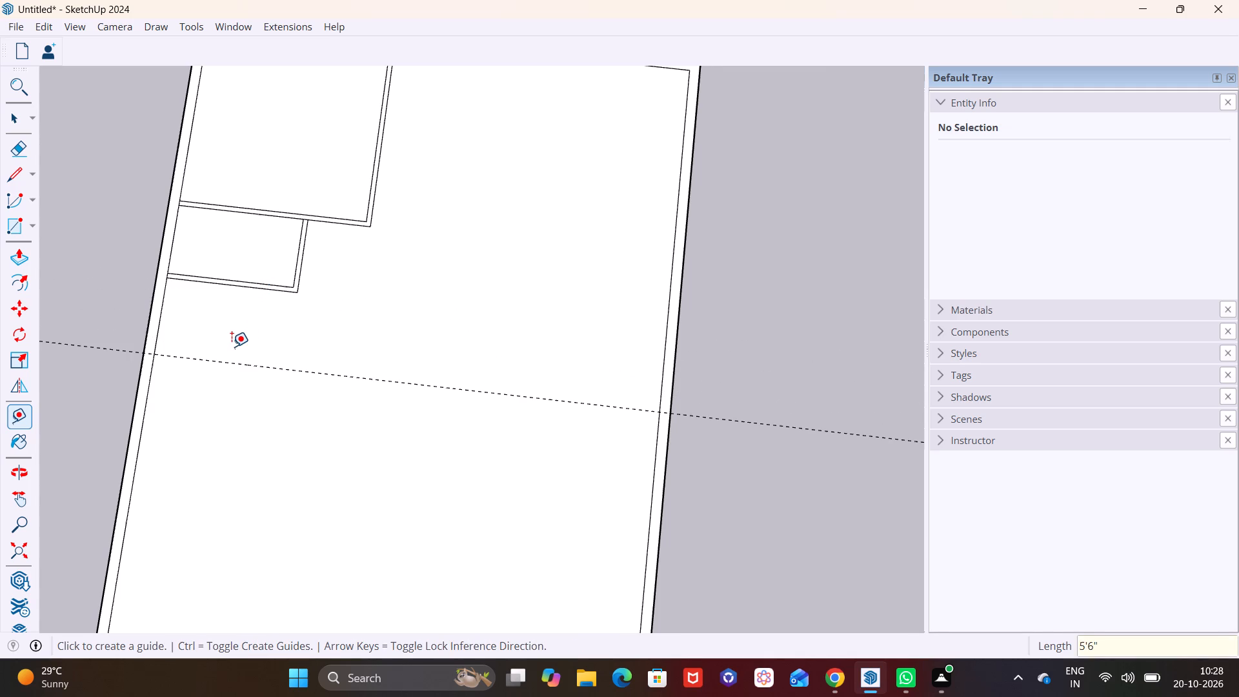
click(230, 363)
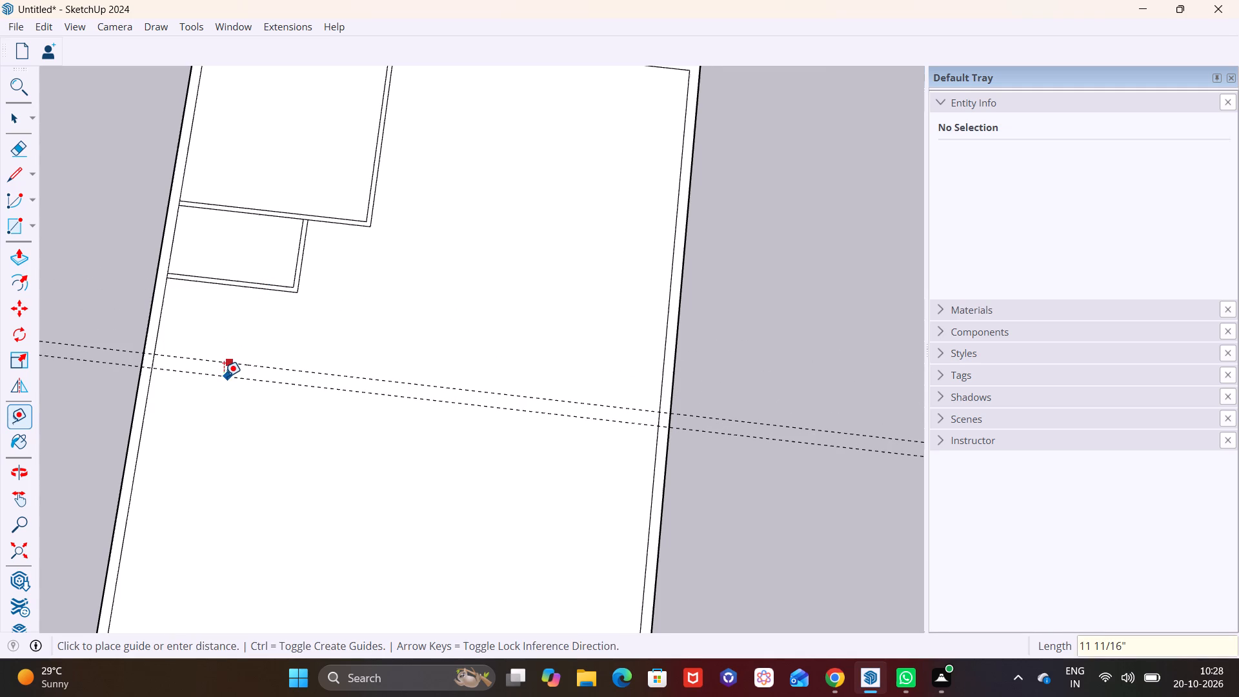
text(4")
key(Return)
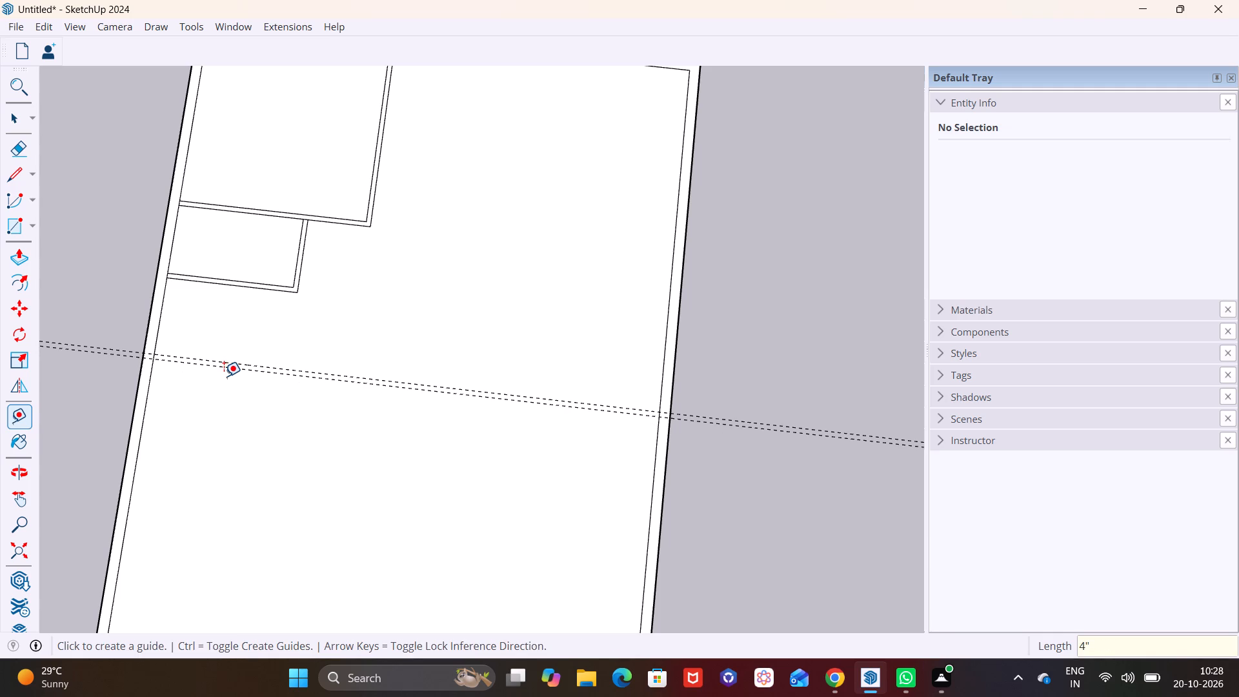
Place a guide 9' from the inner edge of the long side wall, plus a second guide 4" beyond it.
click(159, 336)
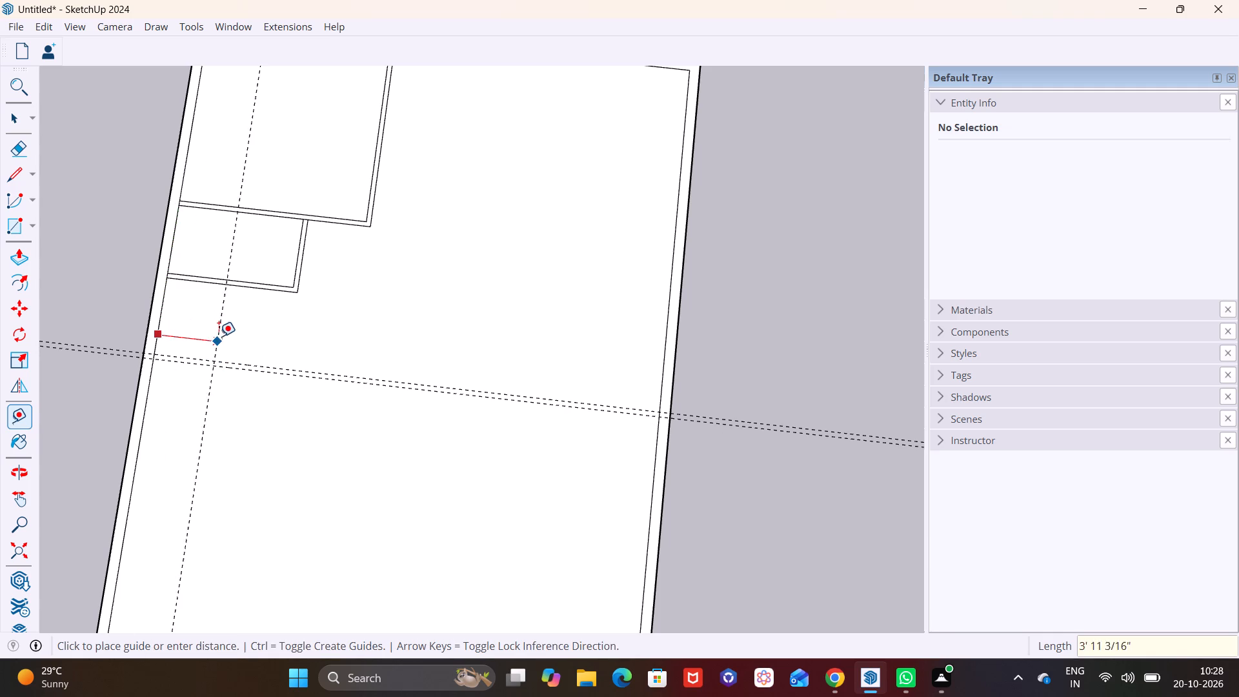
text(9')
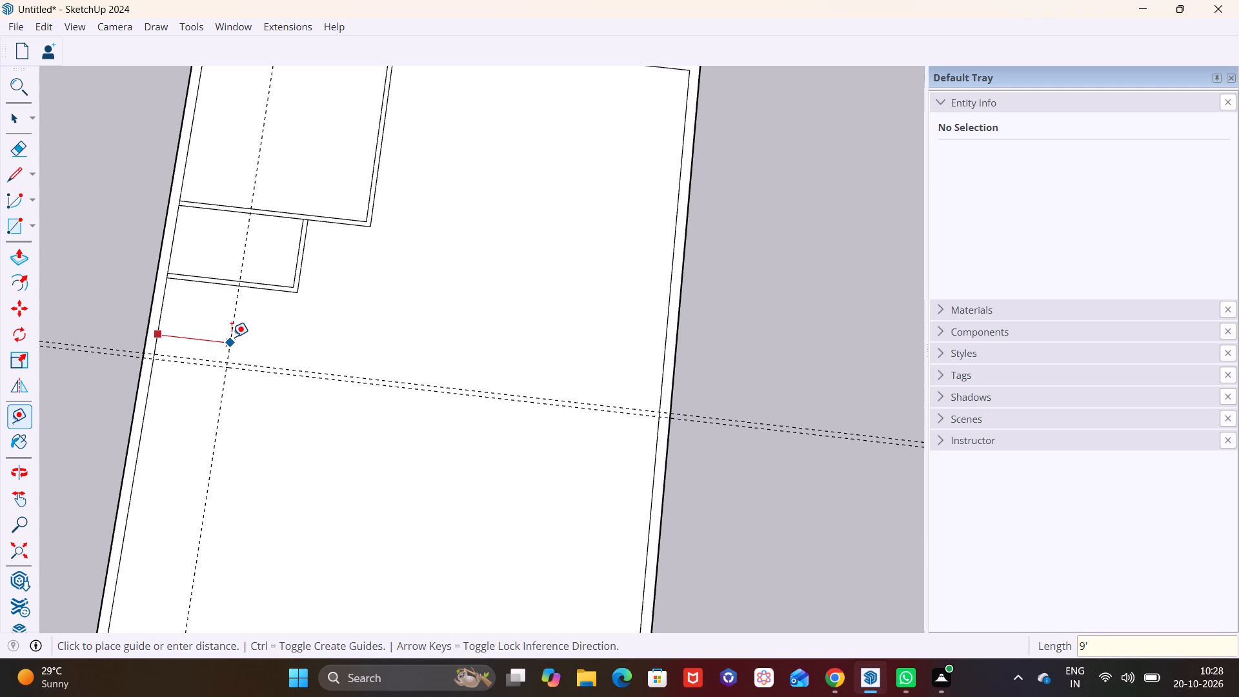
key(Return)
click(287, 334)
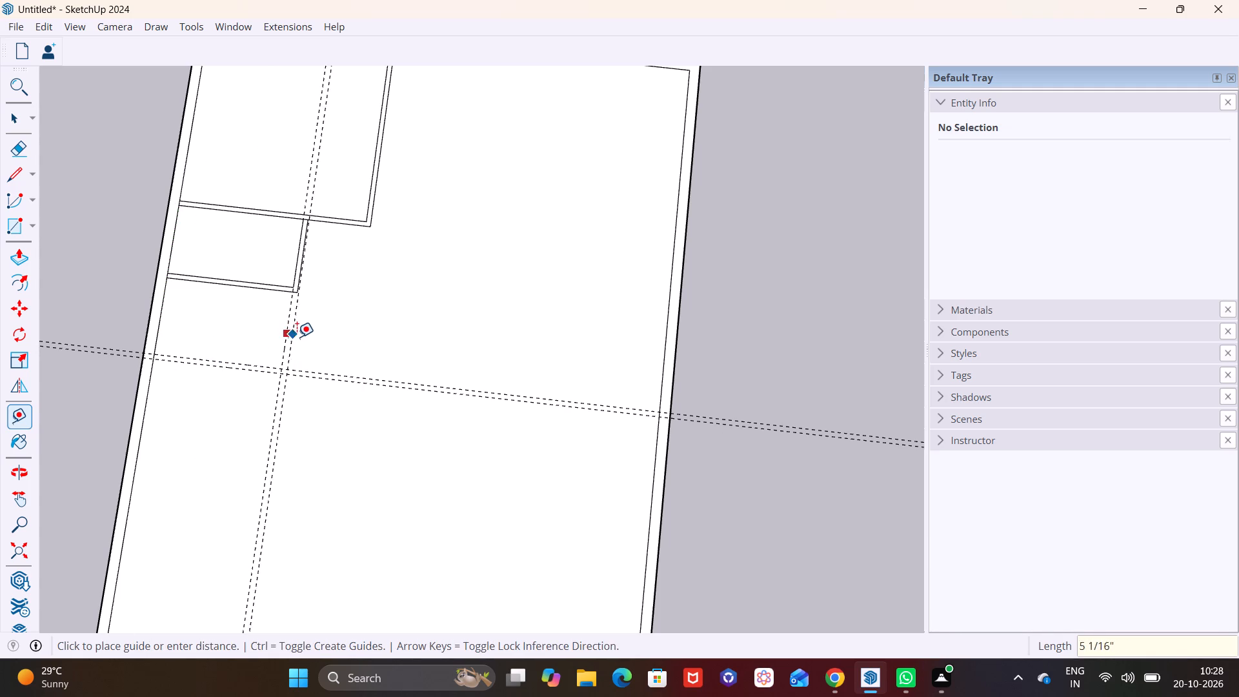
text(4")
key(Return)
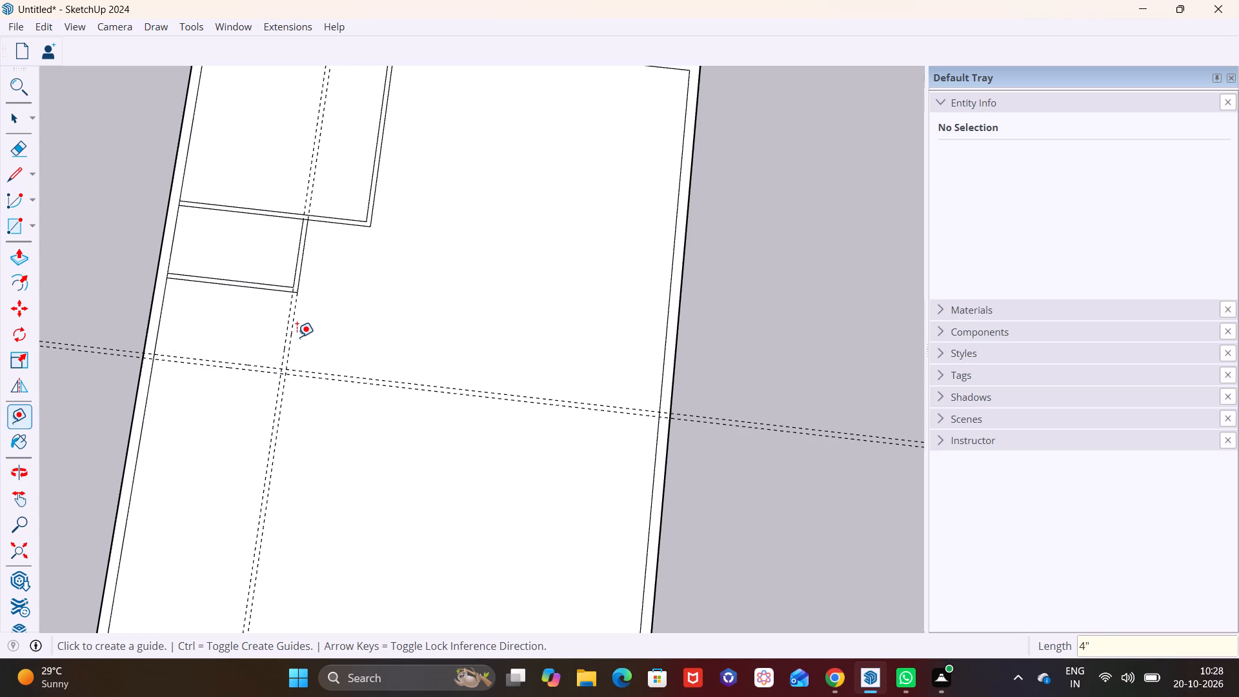
Draw a 9'4" by 5'10" rectangle below the first small room to the outer guide intersection, plus a nested 9' by 5'6" rectangle.
click(37, 222)
click(29, 228)
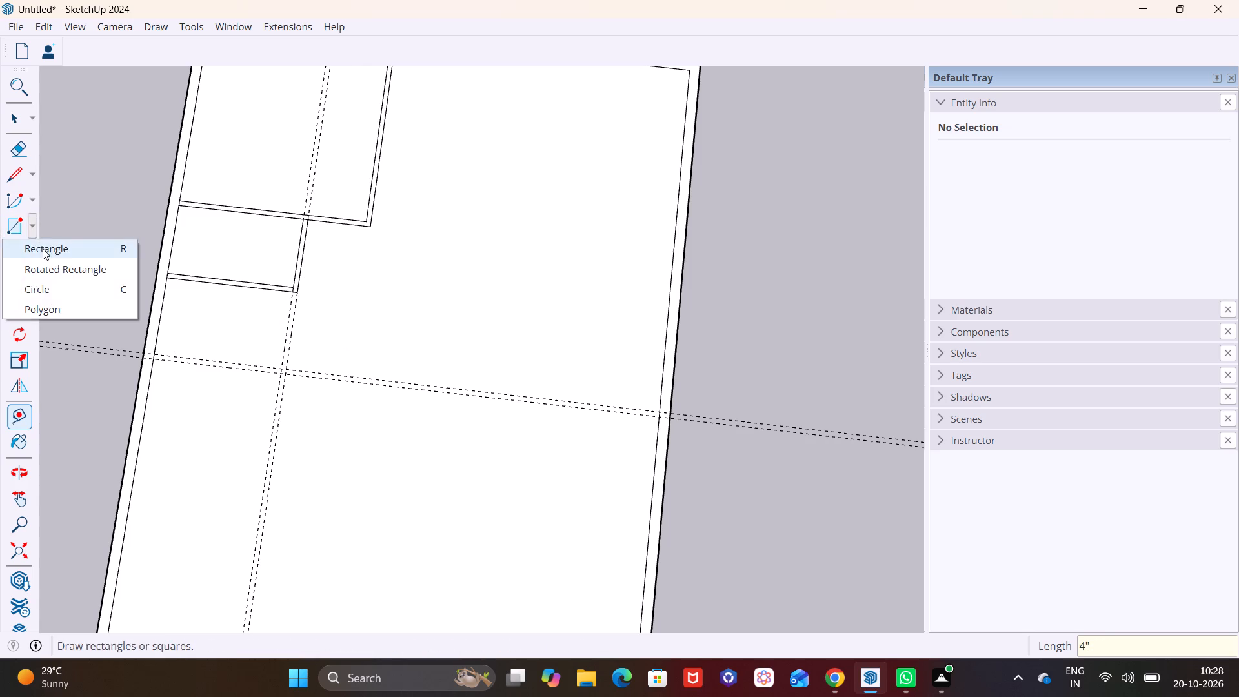
click(43, 248)
scroll(228, 308, up, 3)
click(150, 268)
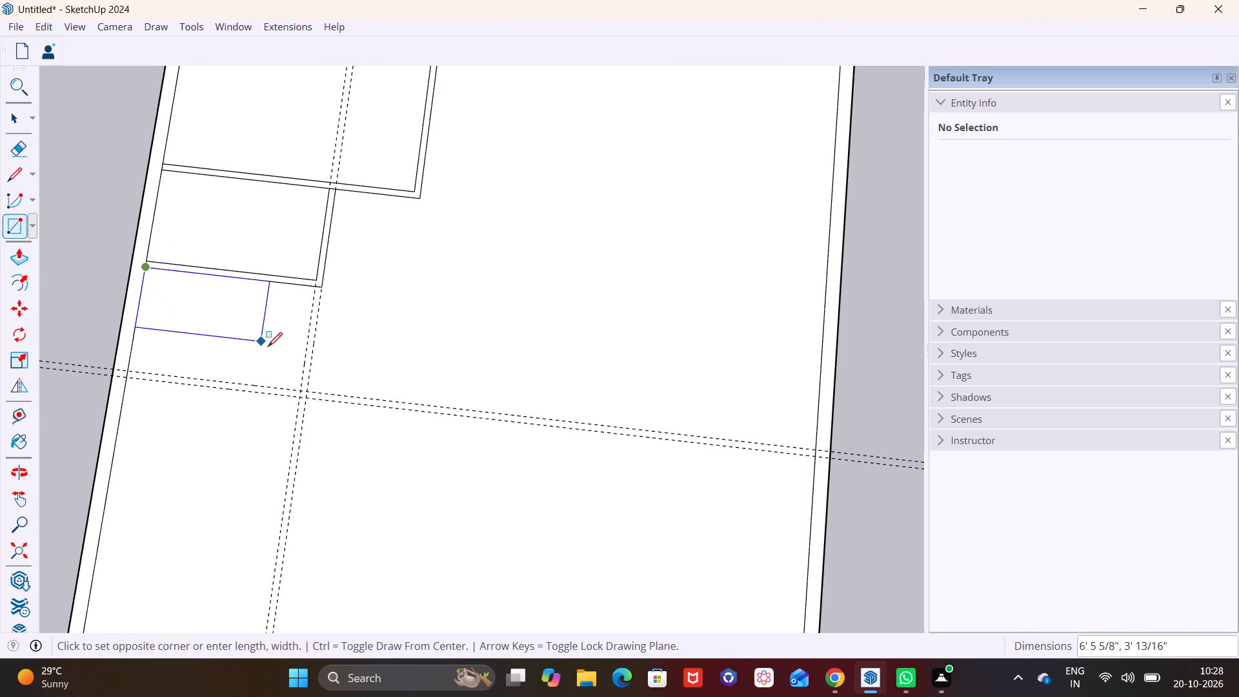
click(309, 399)
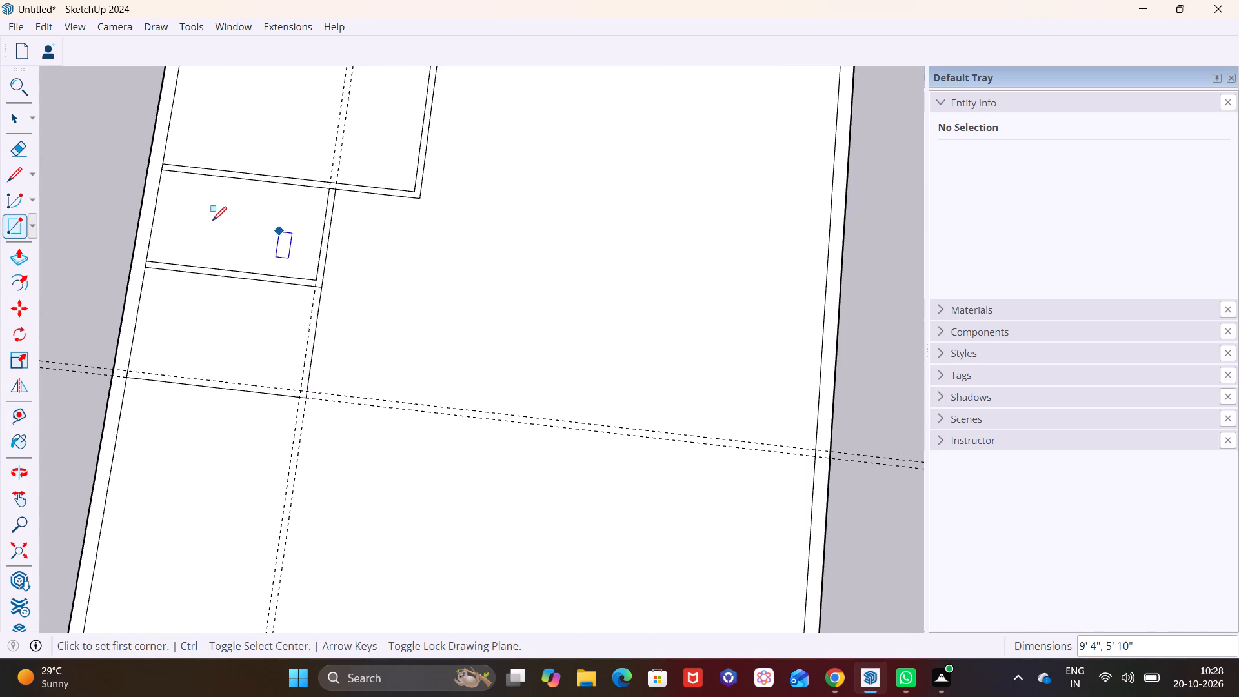
click(146, 269)
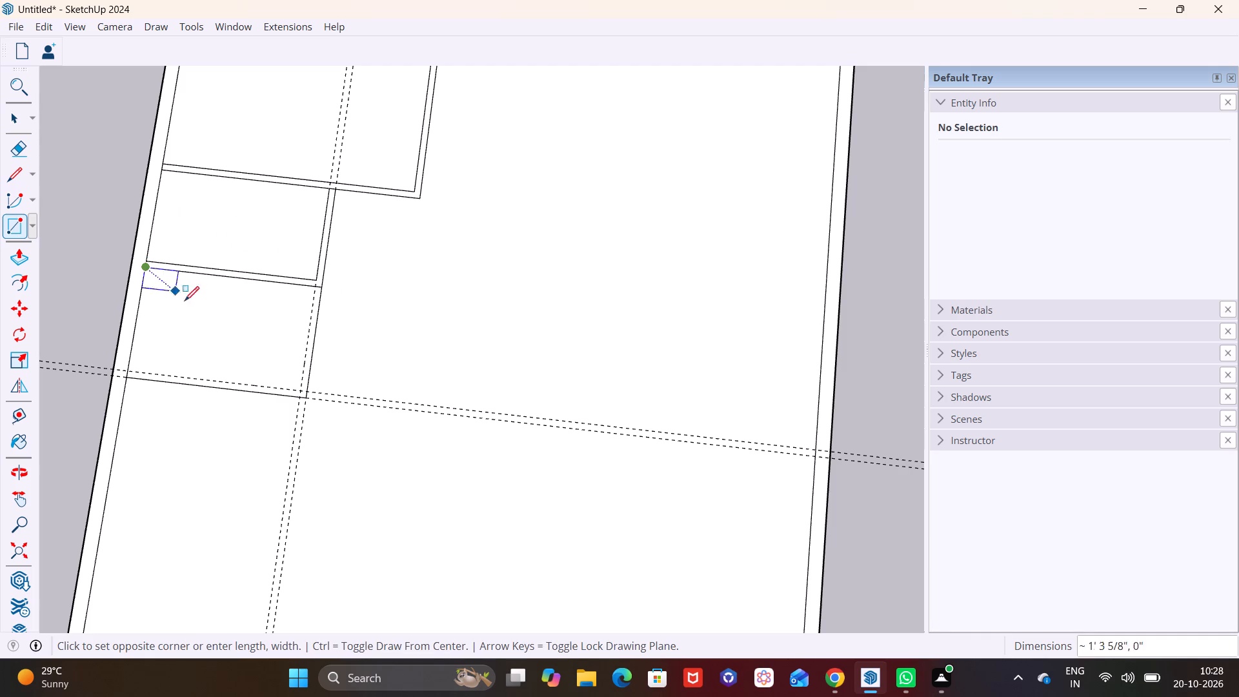
click(298, 389)
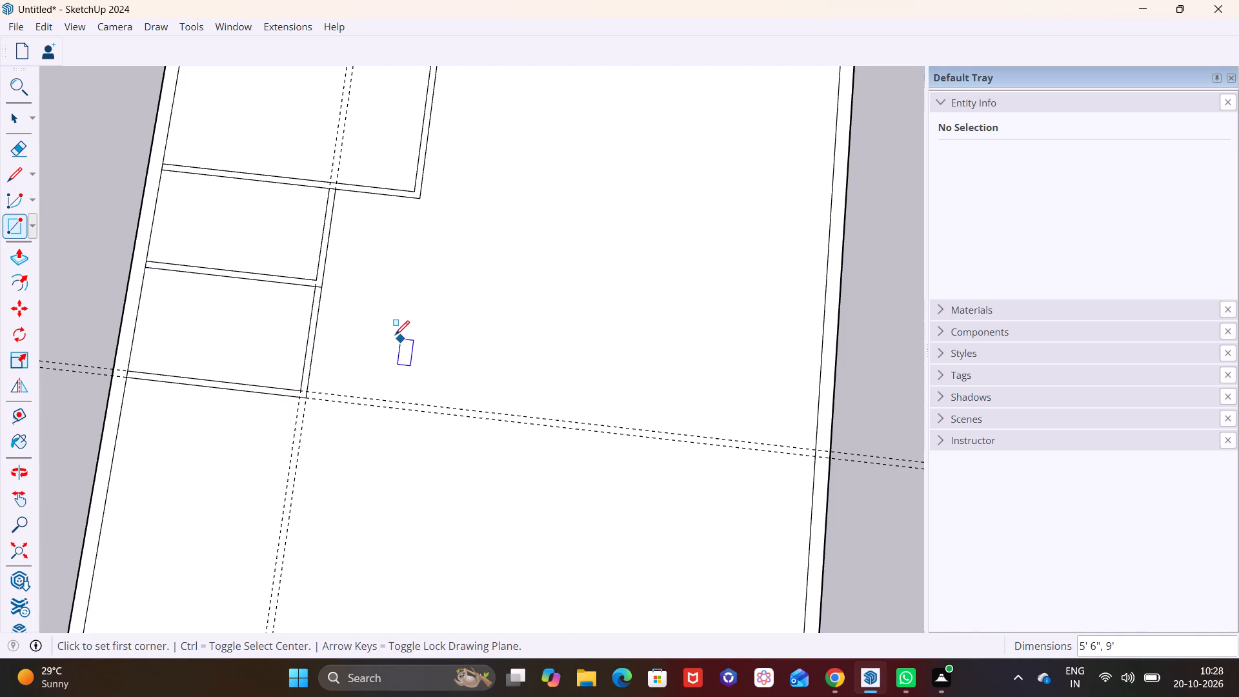
key(space)
Erase the four construction guides crossing the second small room.
scroll(395, 332, down, 3)
click(18, 149)
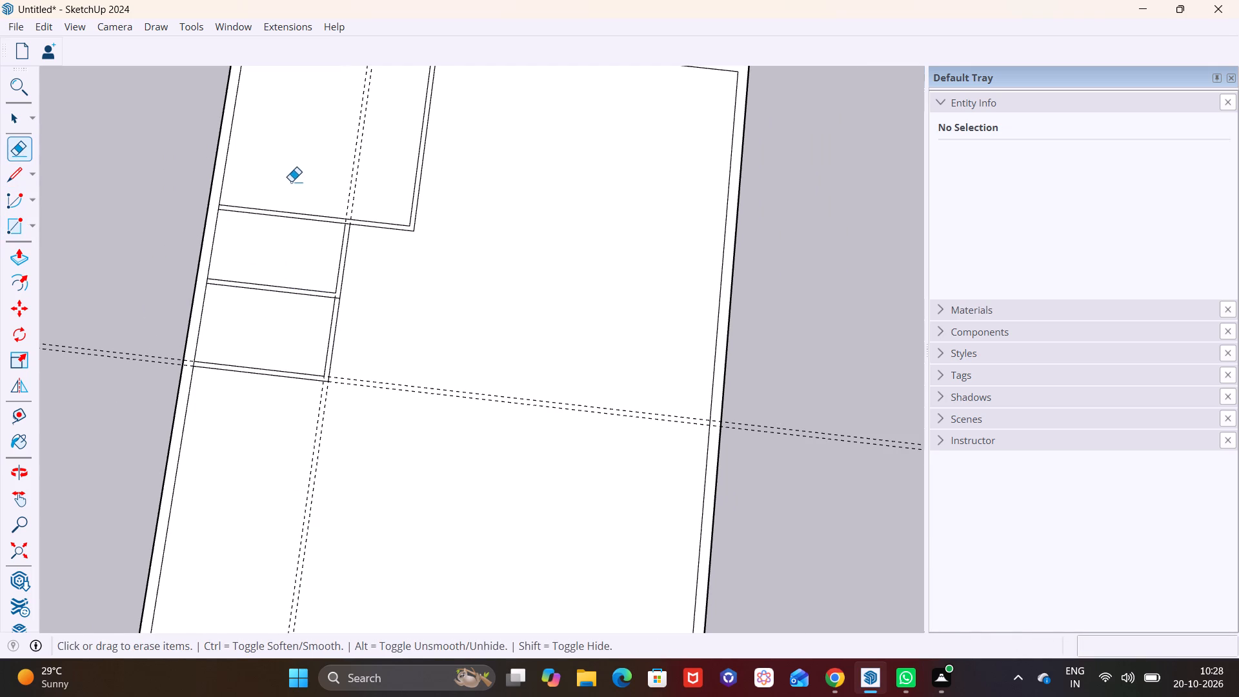
drag(327, 176, 356, 180)
drag(409, 345, 402, 406)
Place a guide 5' from the outer edge of the large corner room's long partition, plus a second guide 4" beyond it.
scroll(401, 408, down, 2)
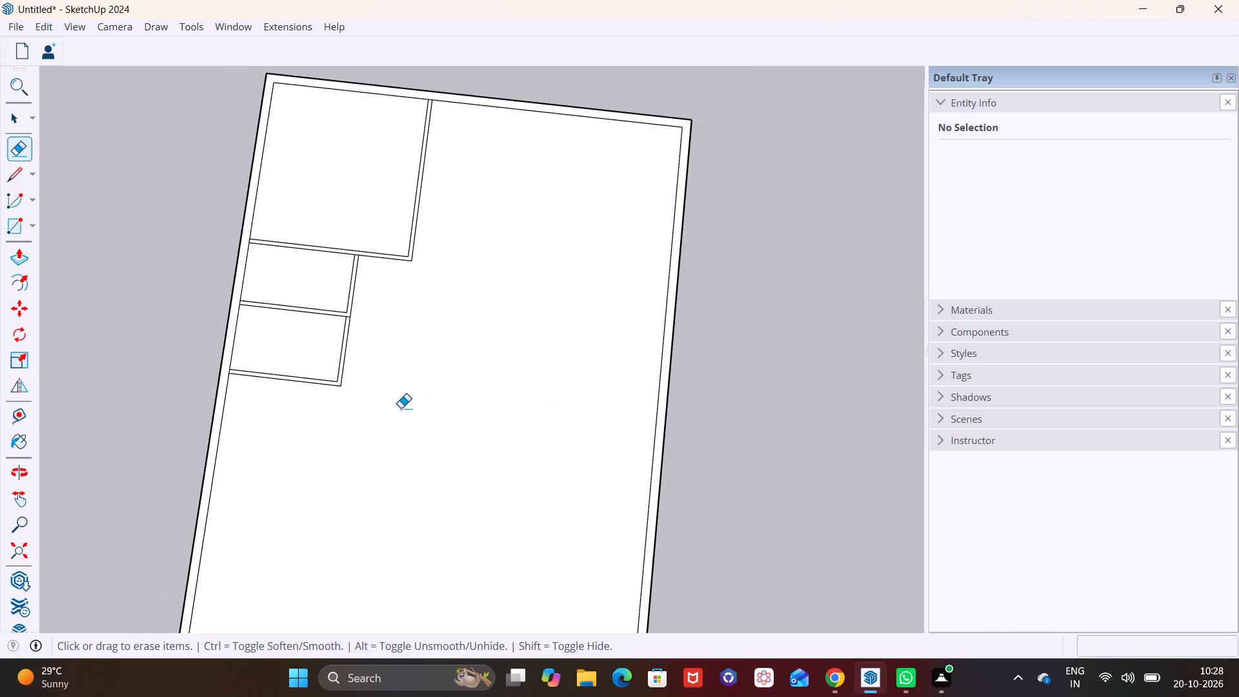
shift+middle_drag(392, 459, 428, 377)
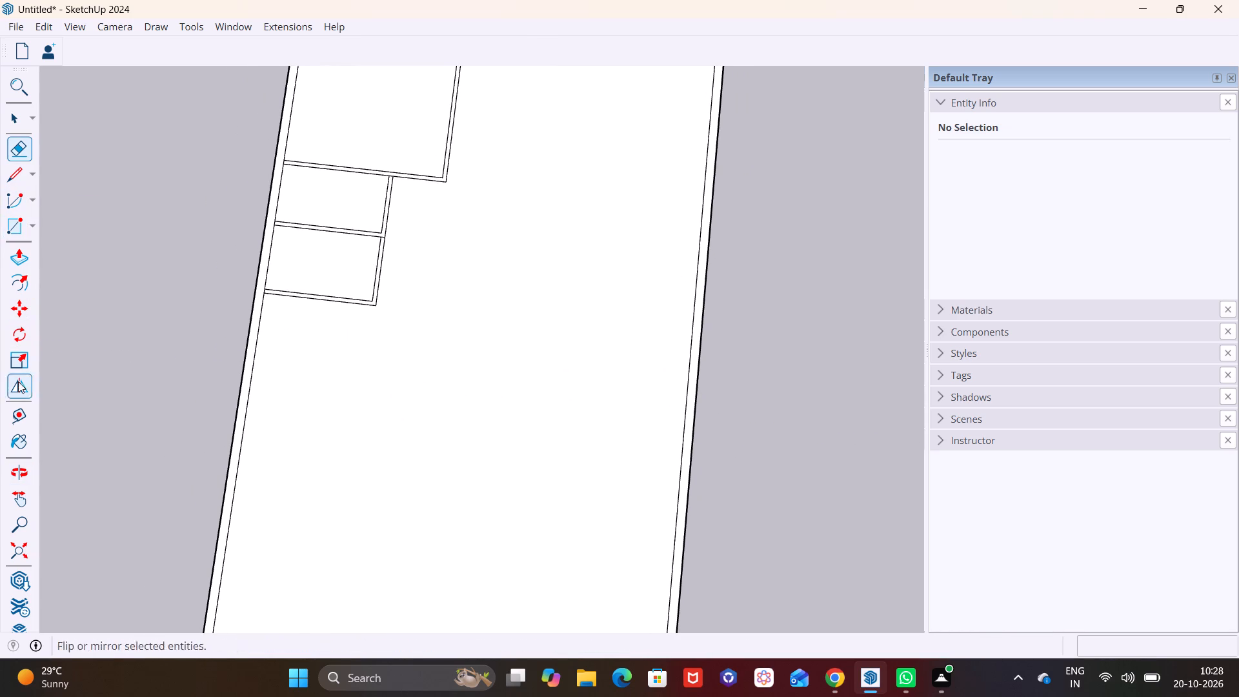
drag(7, 411, 23, 406)
scroll(277, 259, down, 2)
shift+middle_drag(297, 245, 187, 455)
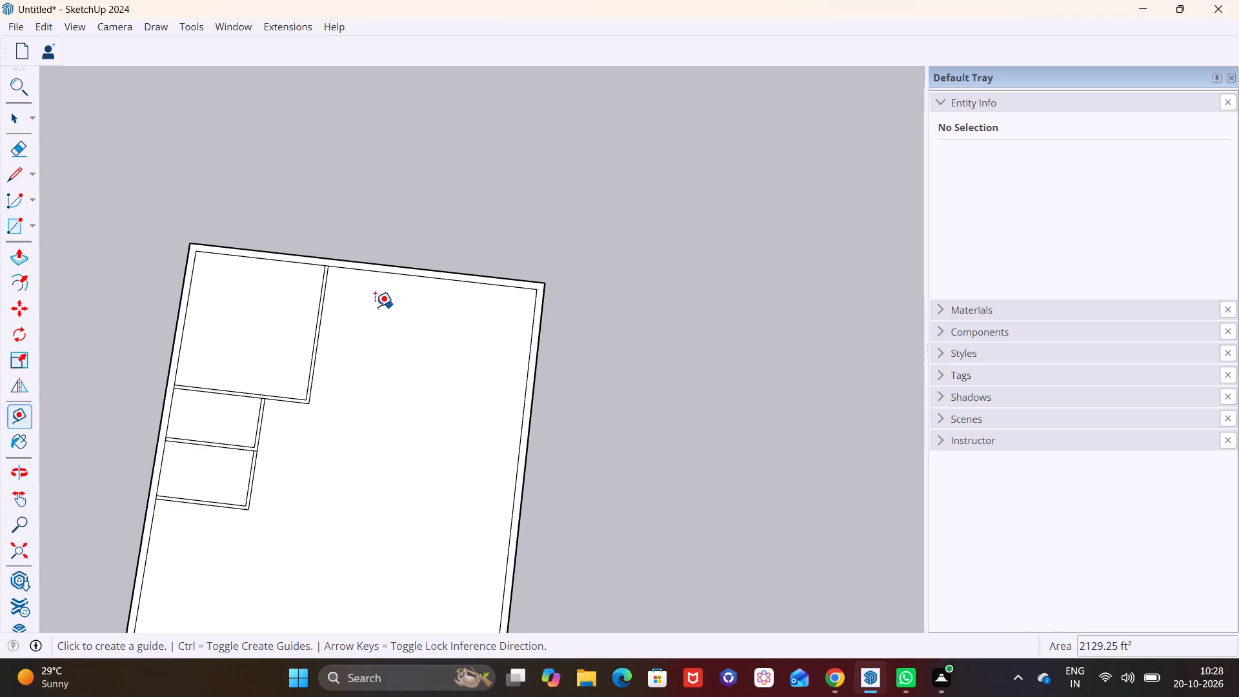
scroll(356, 322, up, 2)
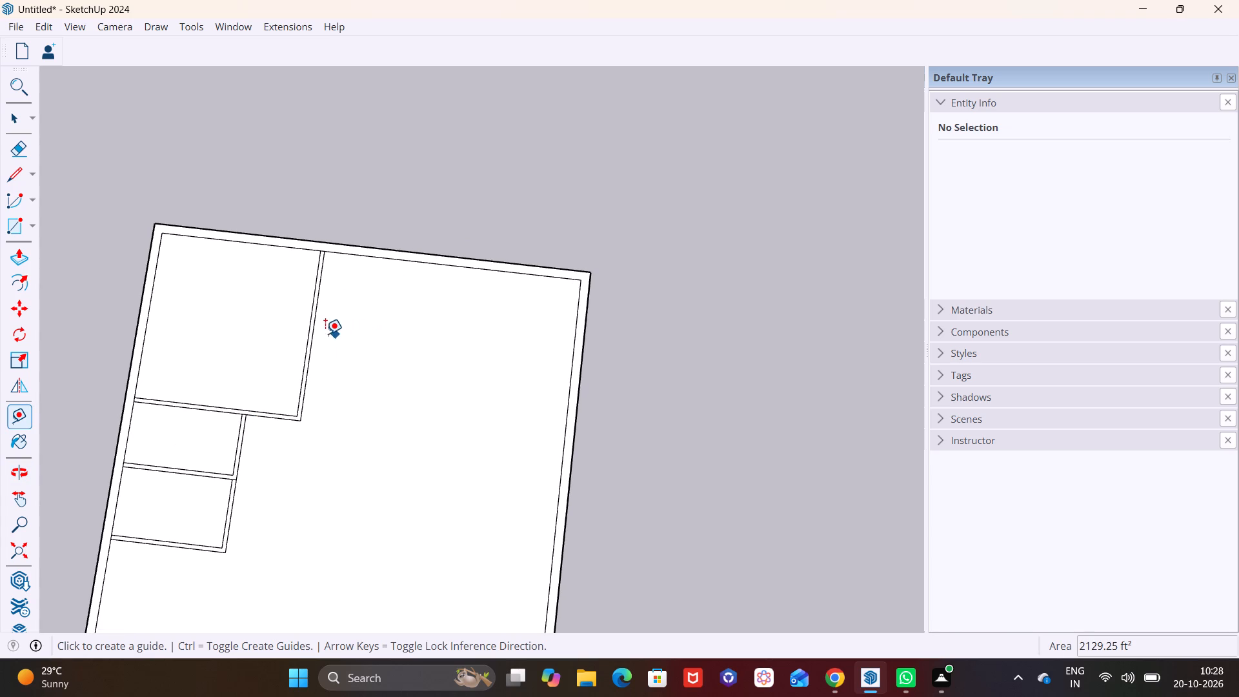
click(314, 333)
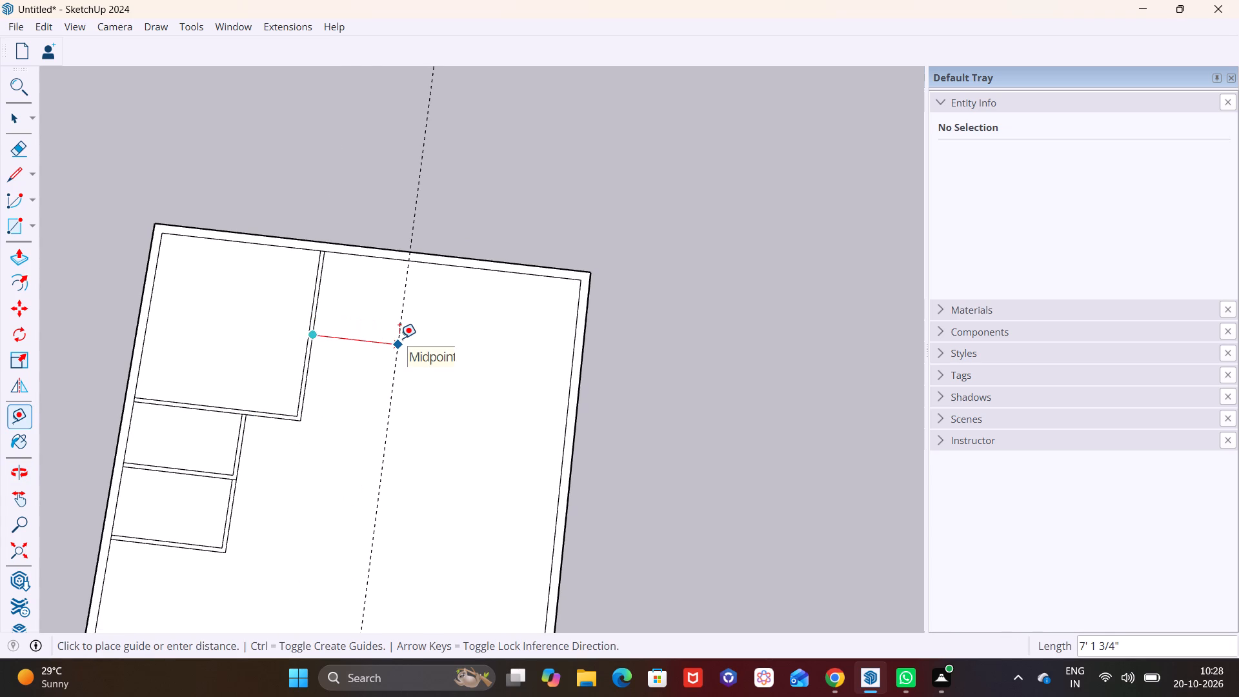
text(5')
key(Return)
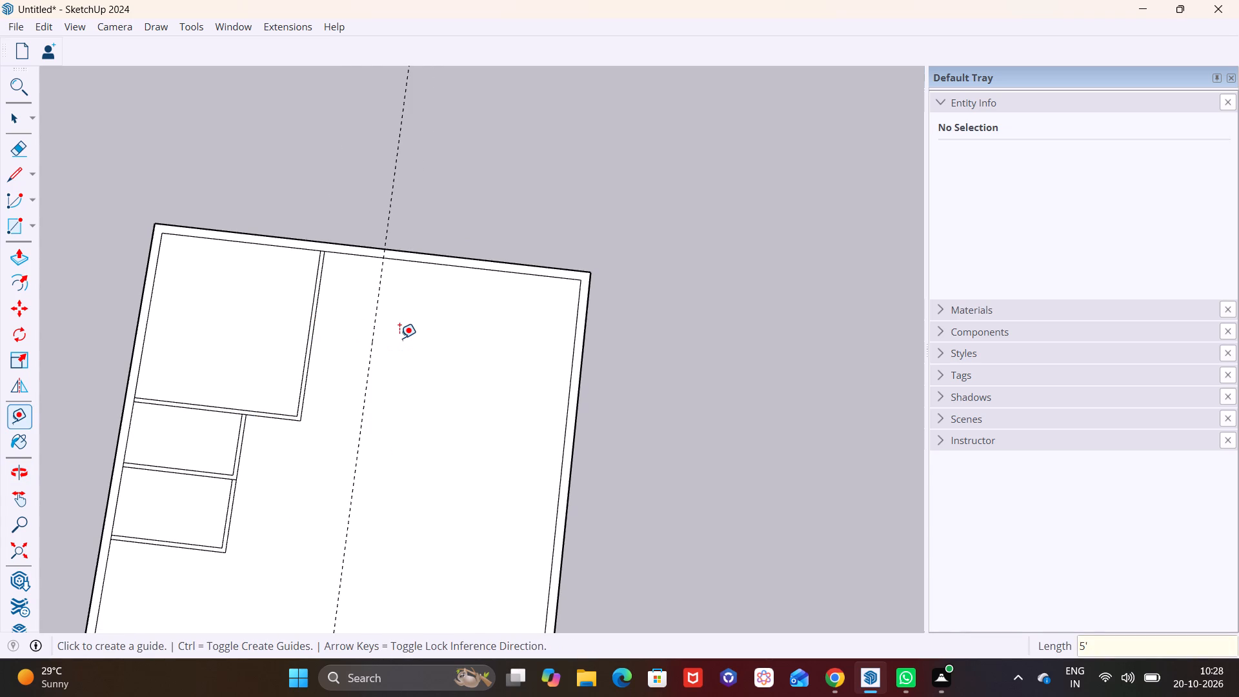
click(374, 323)
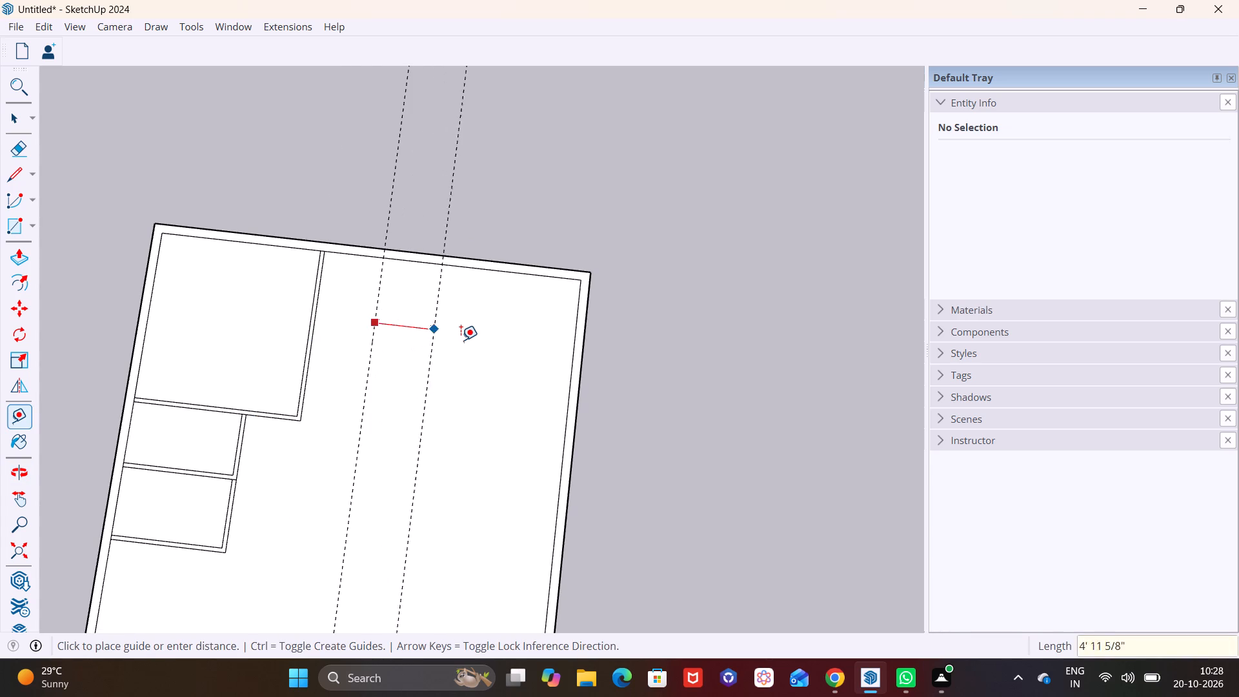
text(4")
key(Return)
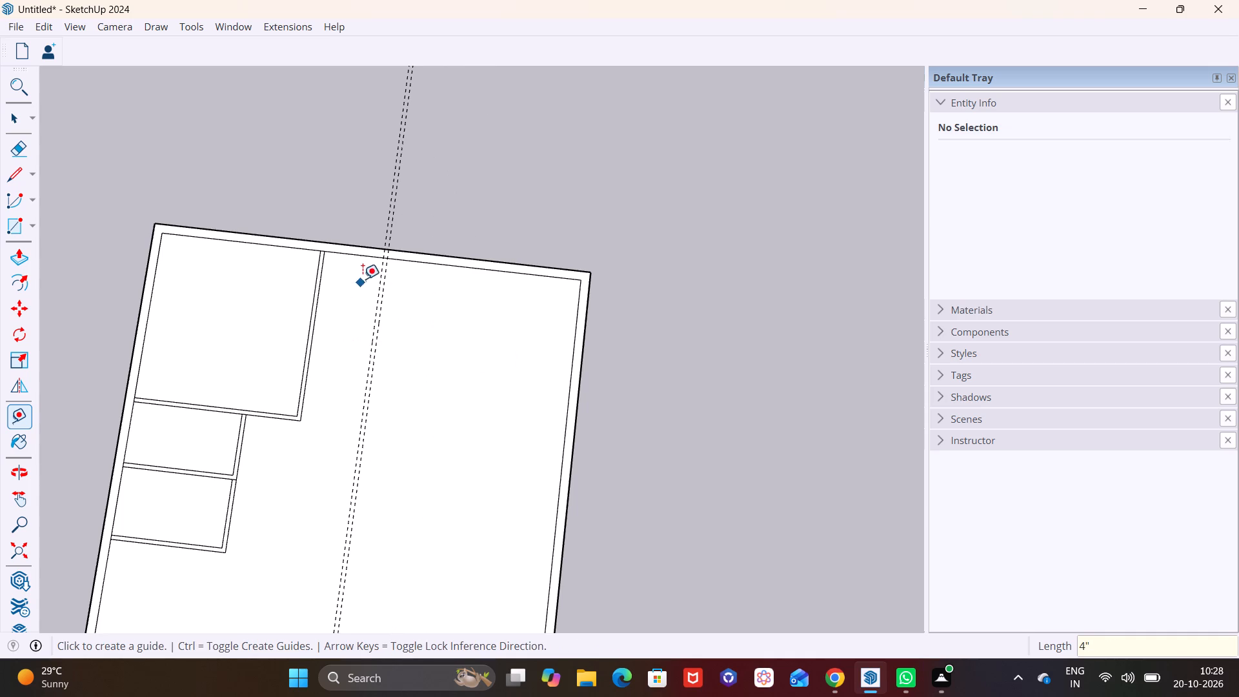
Place a guide 8' from the inner edge of the short end wall, plus a second guide 4" beyond it.
click(361, 258)
text(8')
key(Return)
click(338, 347)
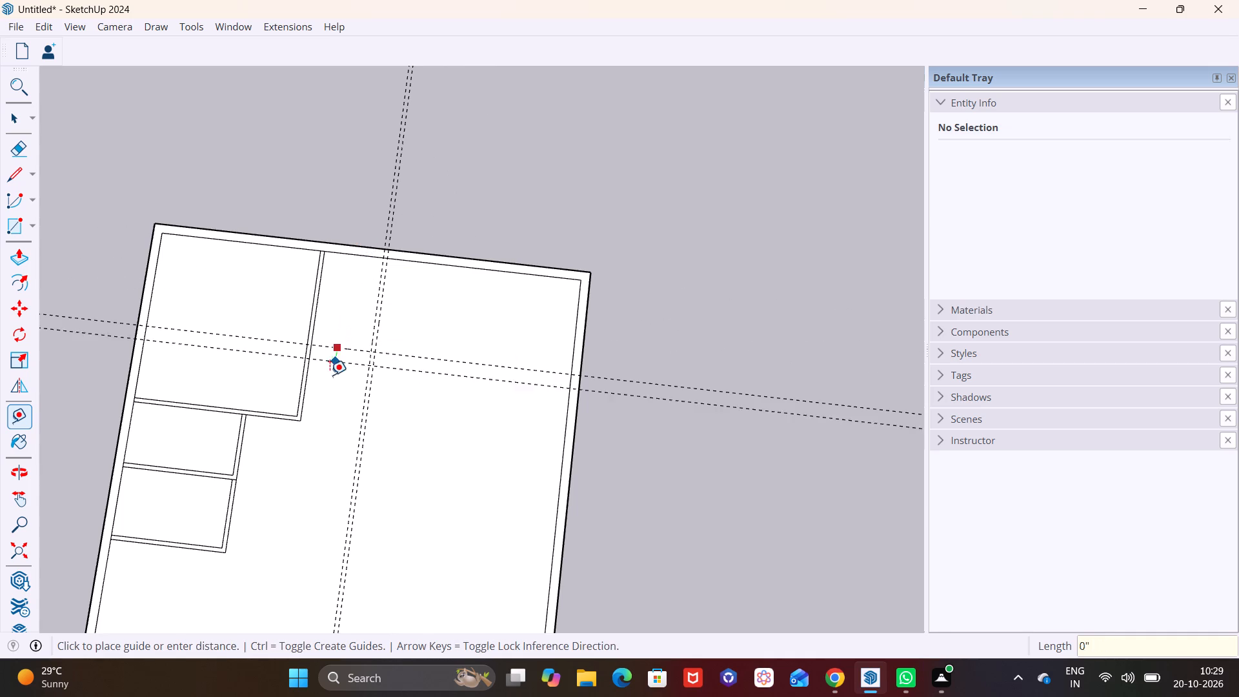
text(4")
key(Return)
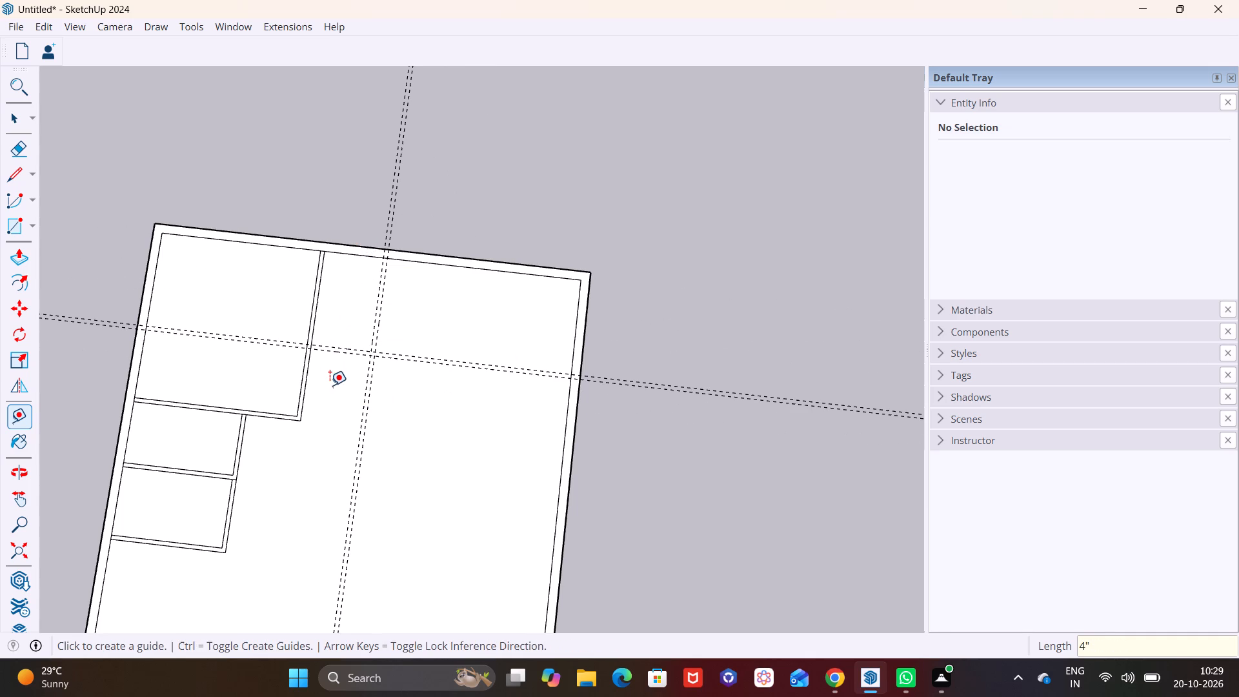
Draw a 5' by 8' rectangle beside the large room against the end wall, plus an enclosing rectangle to the outer guide intersection.
click(34, 228)
click(42, 249)
scroll(335, 281, up, 5)
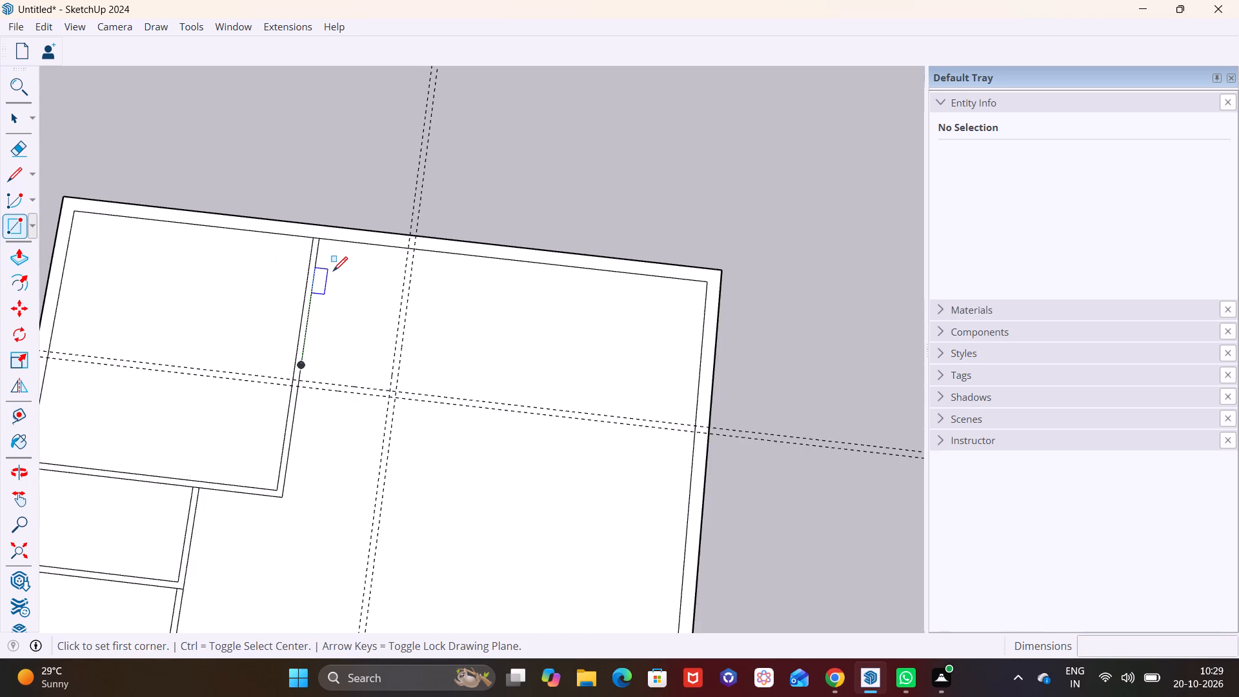
scroll(333, 271, up, 2)
click(318, 225)
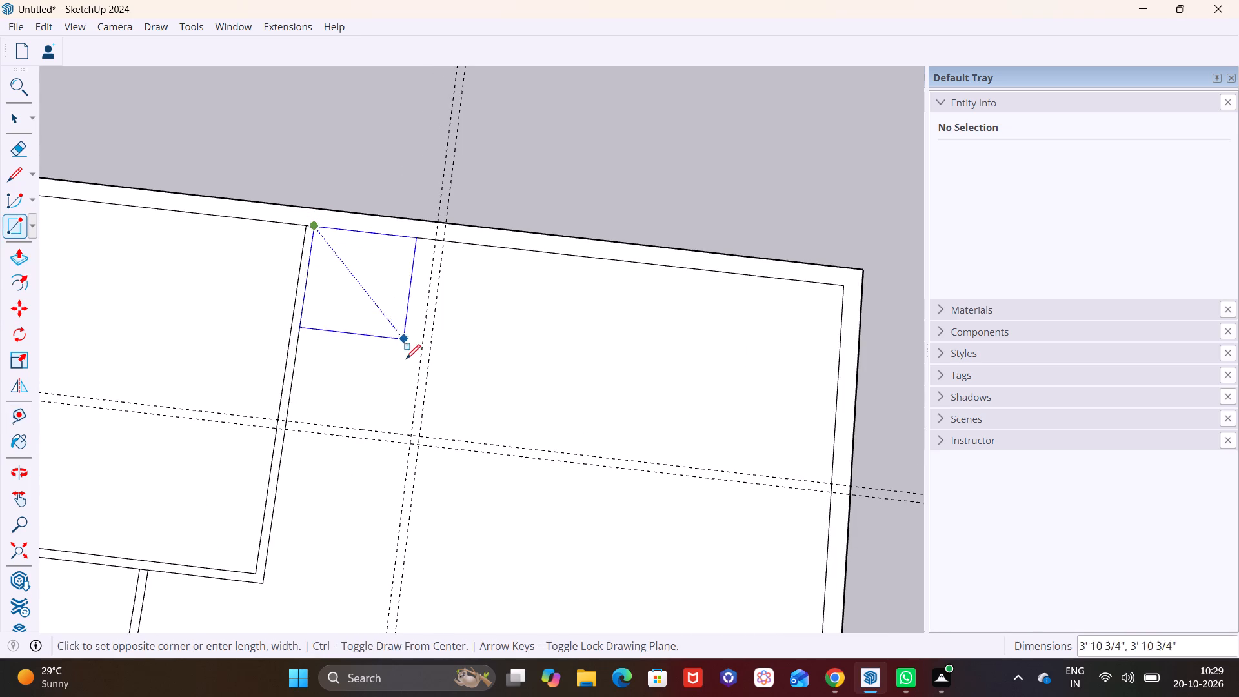
click(408, 432)
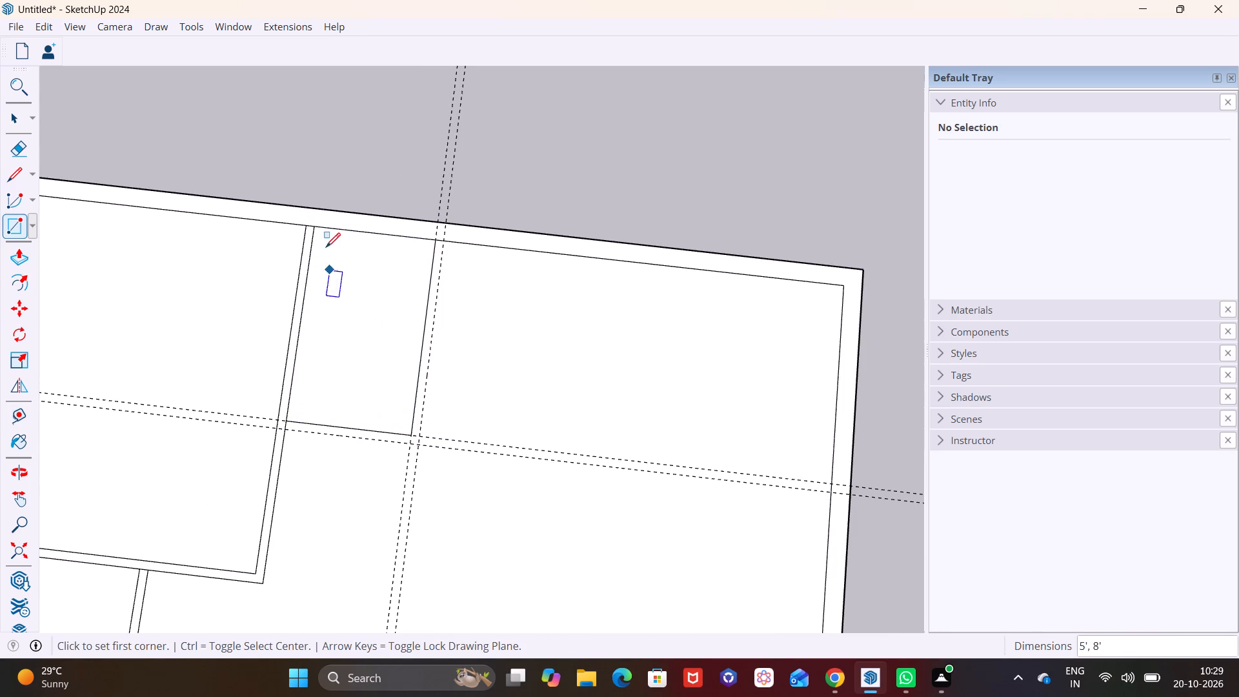
click(315, 230)
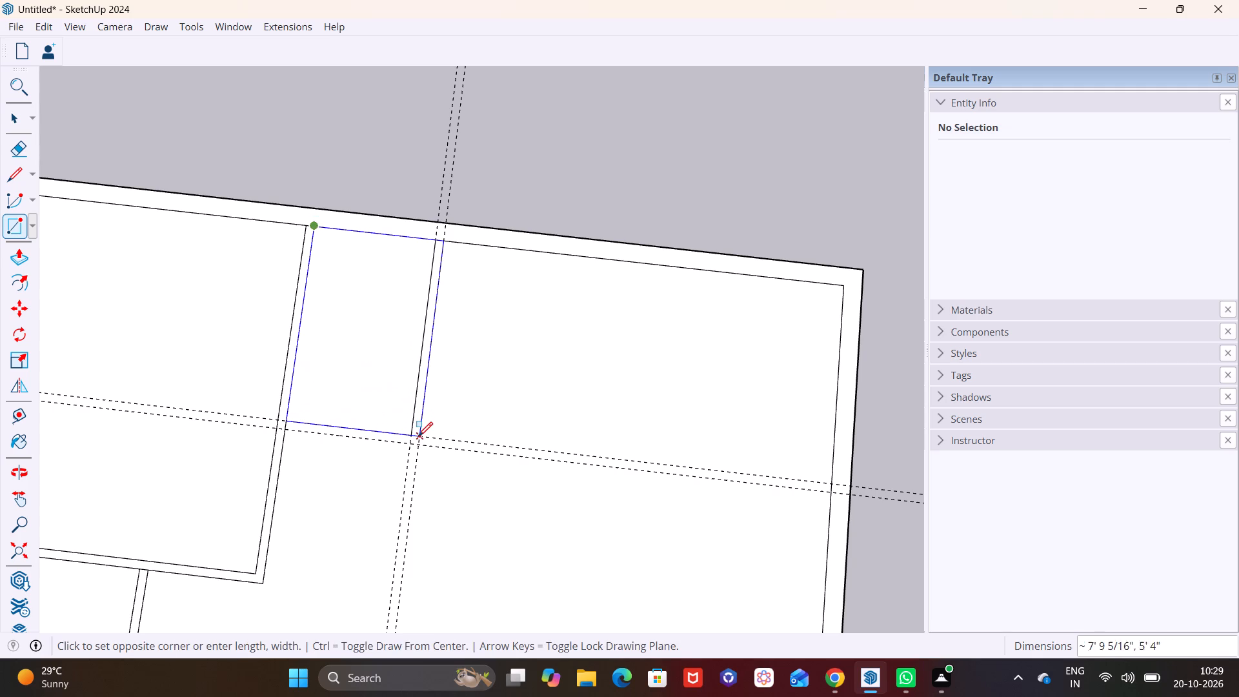
click(418, 443)
Erase the four construction guides crossing the new 5' by 8' room.
scroll(475, 400, down, 3)
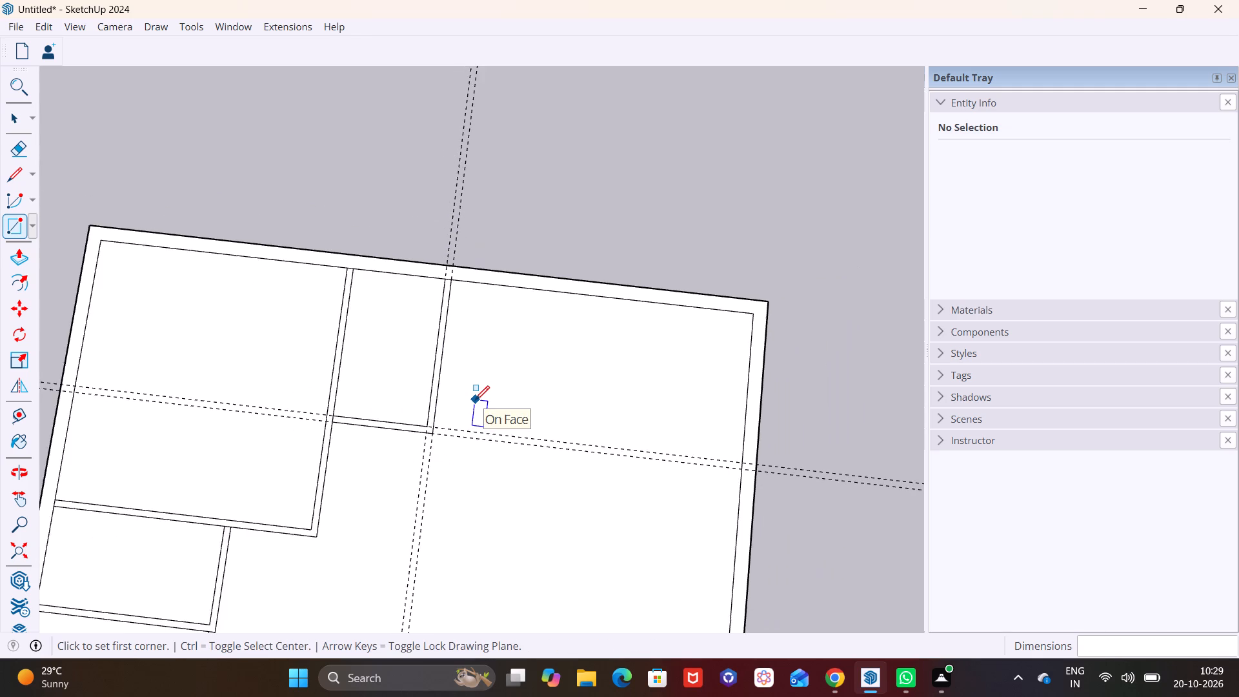
scroll(475, 400, down, 2)
click(15, 145)
drag(454, 226, 496, 232)
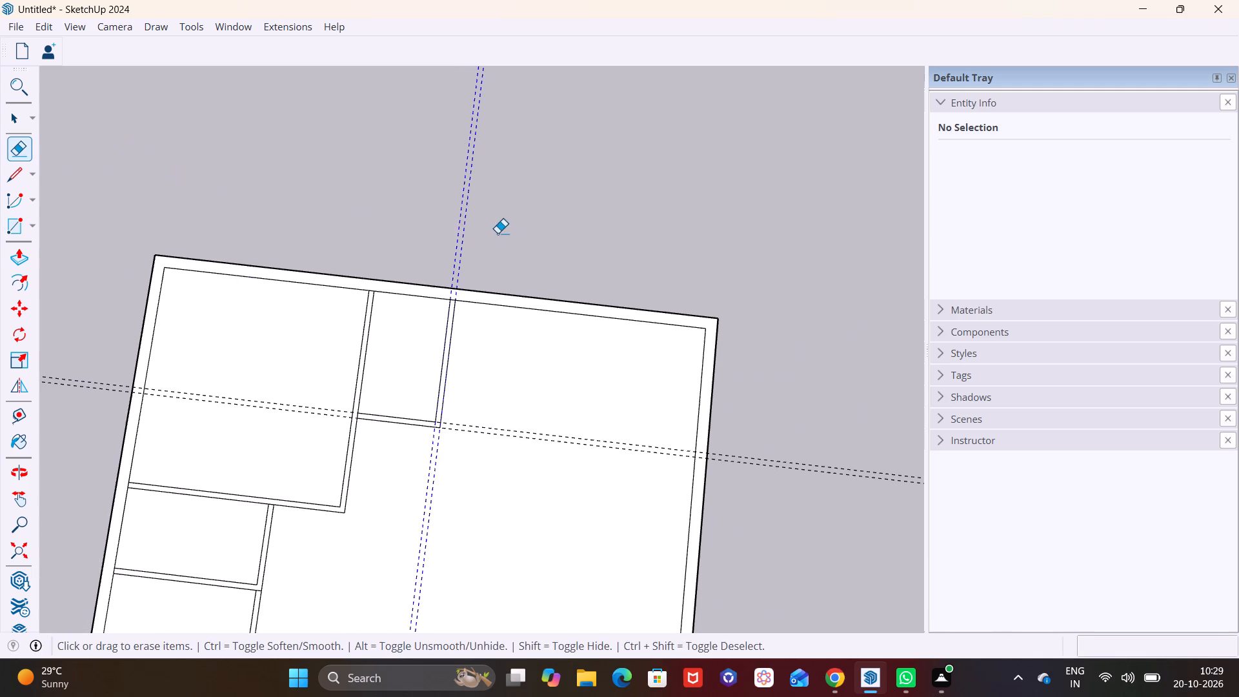
drag(503, 404, 489, 480)
Place a guide 8' from the end wall's inner edge beyond the 5' by 8' room, plus a second guide 4" beyond it.
scroll(496, 471, down, 2)
middle_drag(493, 470, 471, 438)
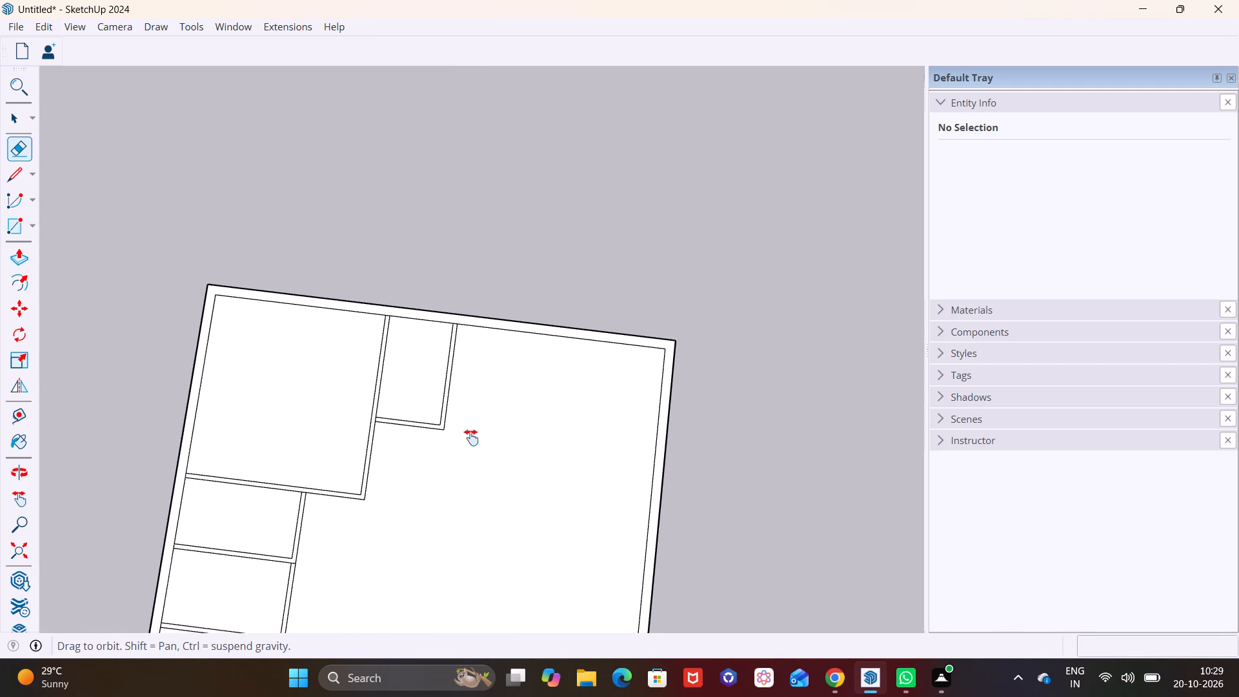
middle_drag(471, 438, 448, 405)
scroll(406, 328, up, 2)
shift+middle_drag(431, 336, 363, 340)
shift+scroll(363, 340, up, 1)
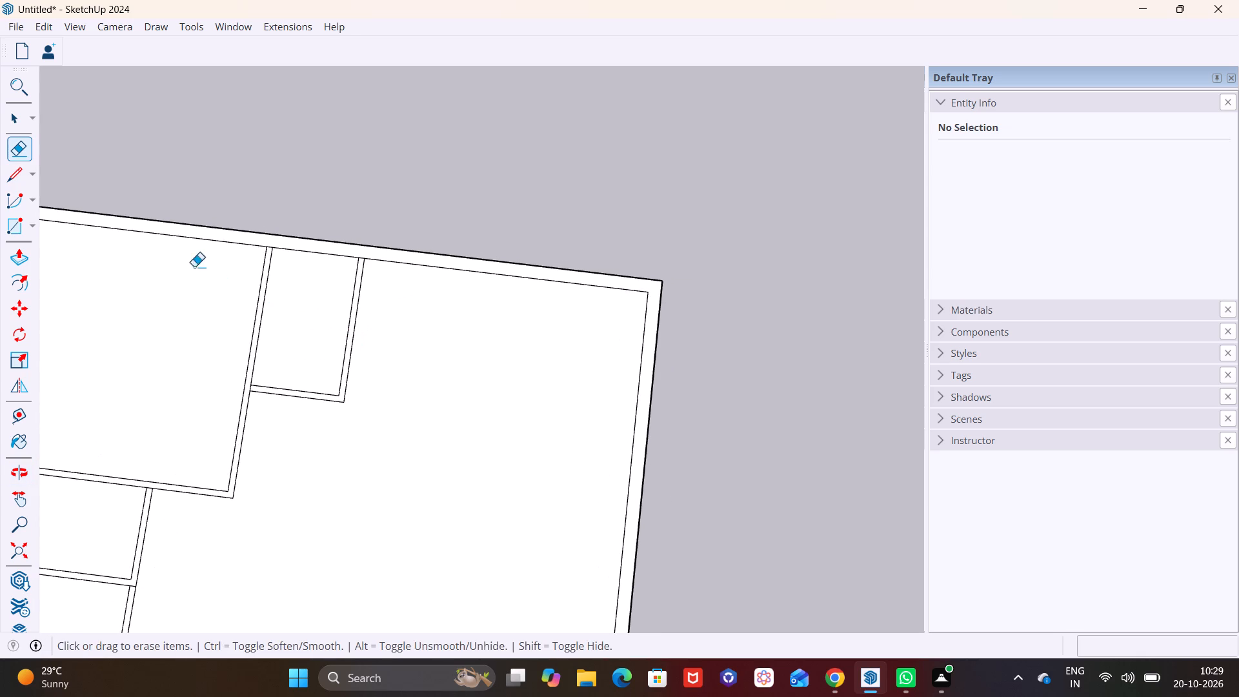
click(18, 417)
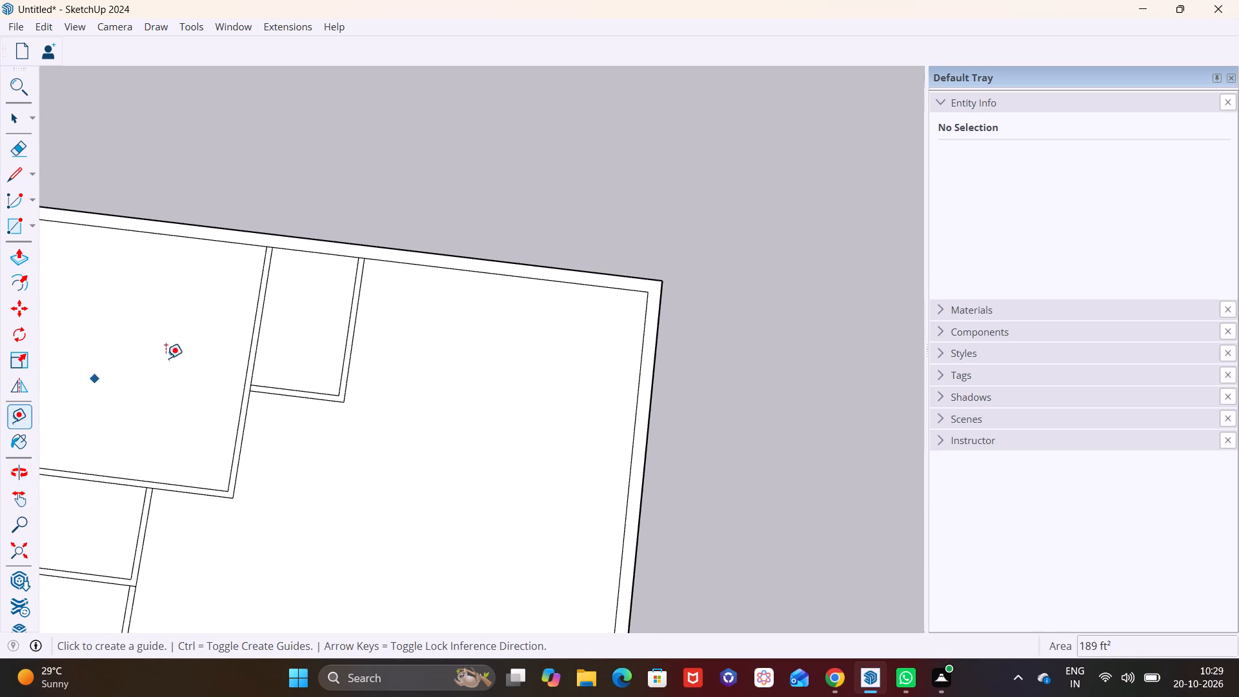
click(425, 269)
text(8')
key(Return)
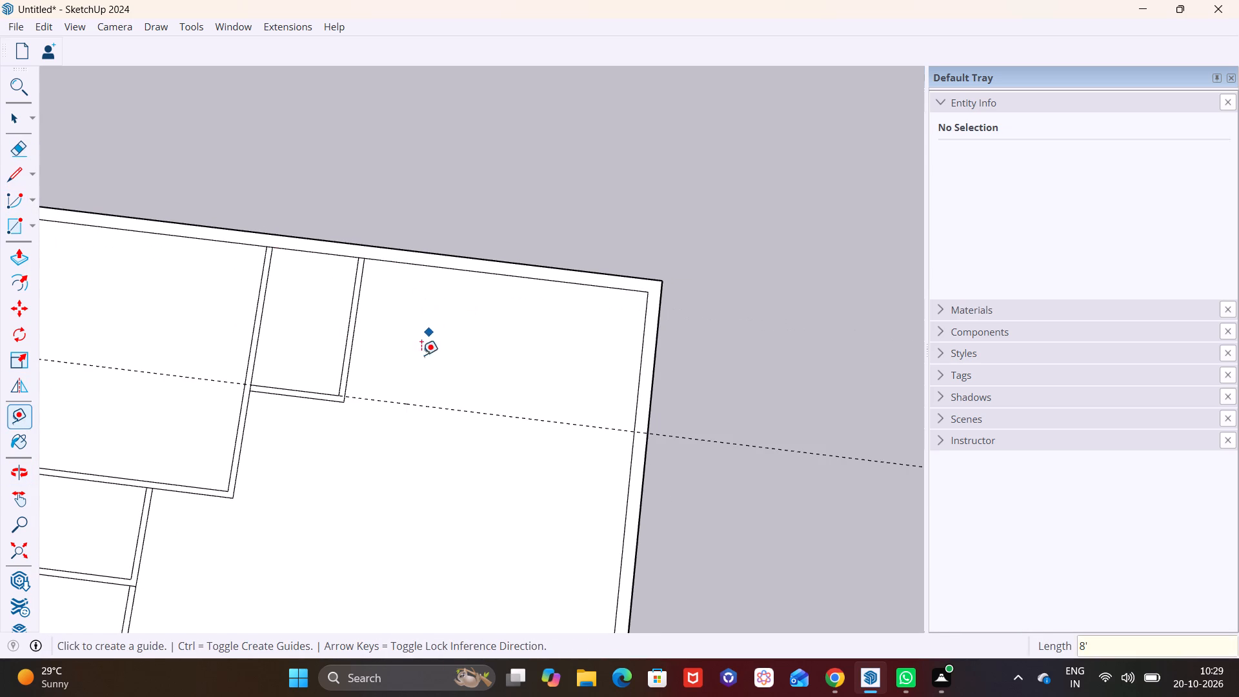
click(393, 403)
text(4")
key(Return)
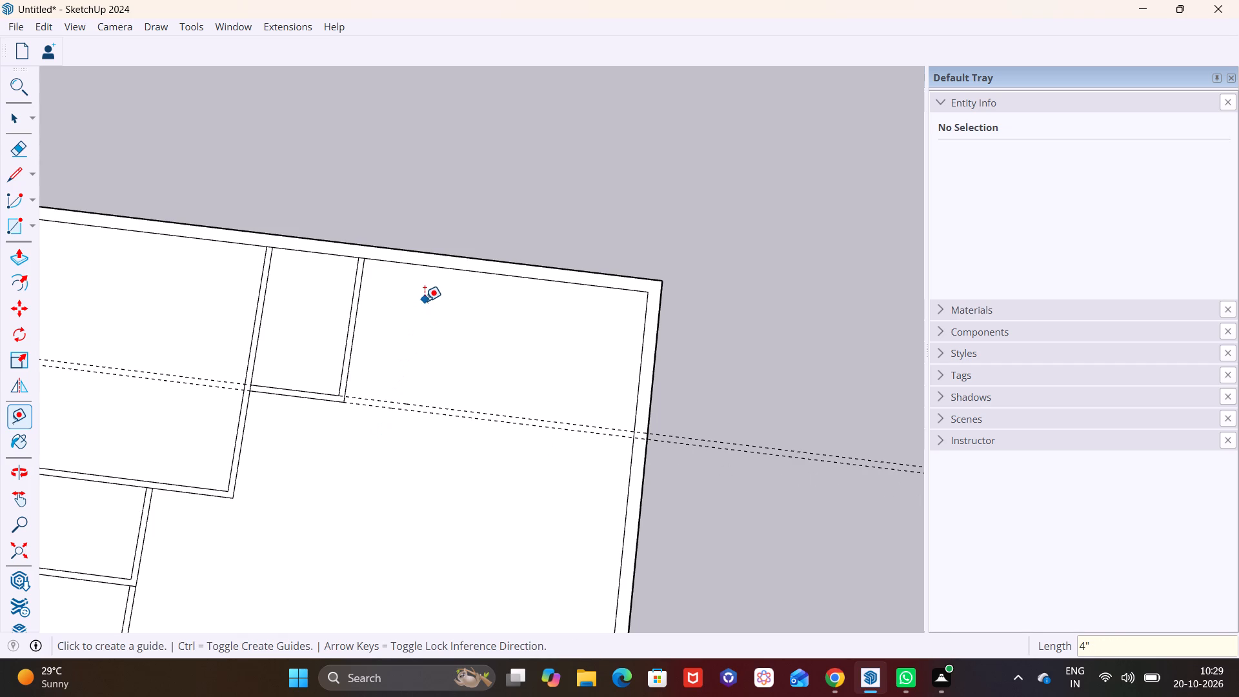
Place a guide 6' from the outer edge of the 5' by 8' room's long partition, plus a second guide 4" beyond it.
click(358, 312)
text(6')
key(Return)
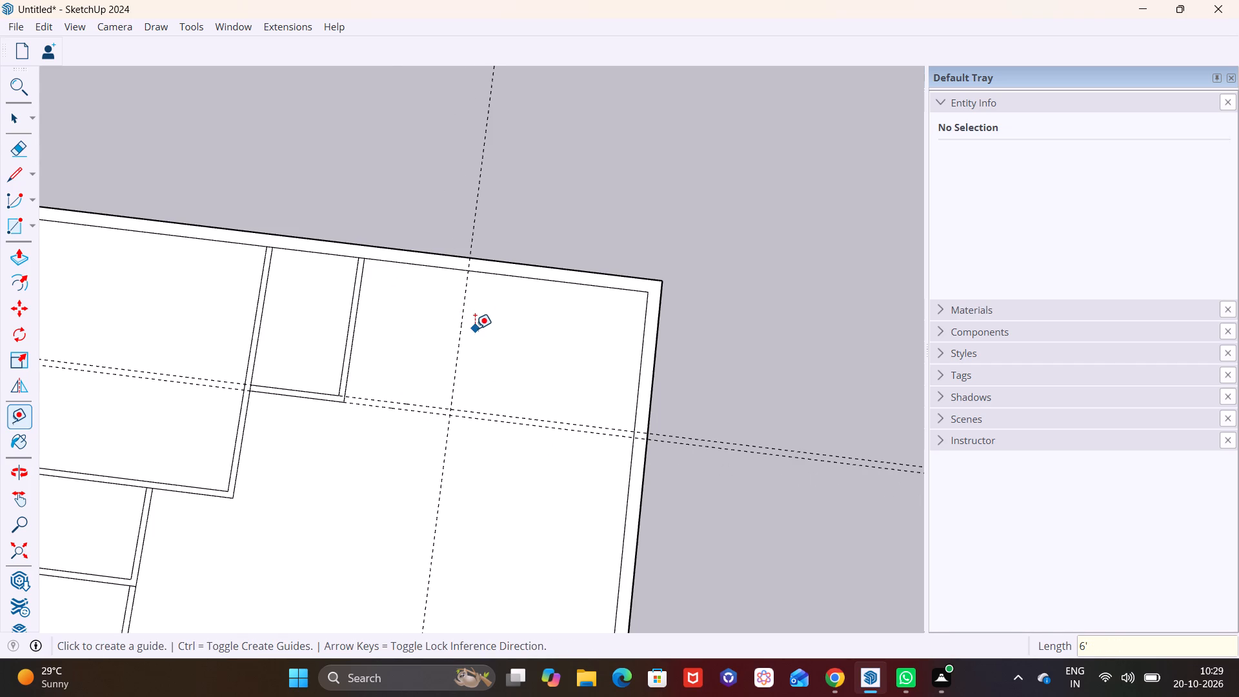
click(463, 330)
text(4")
key(Return)
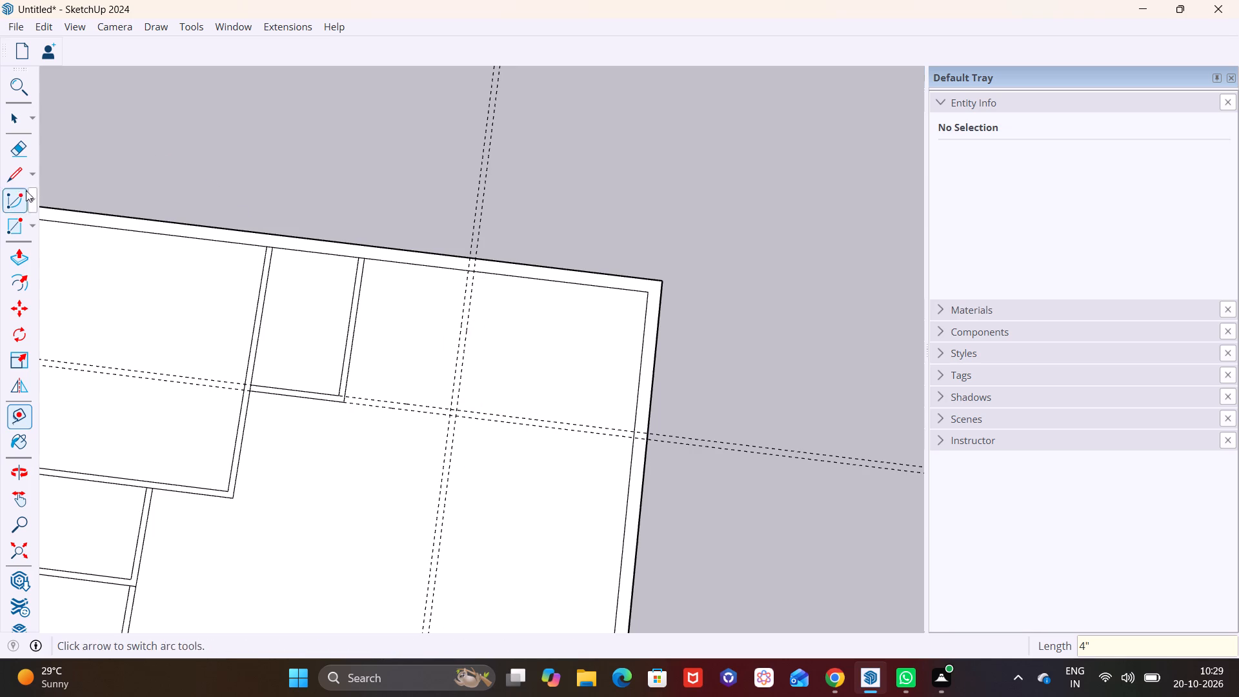
Draw a 6'4" by 8'4" rectangle beside the 5' by 8' room to the outer guide intersection, plus a nested 6' by 8' rectangle.
click(30, 230)
click(43, 253)
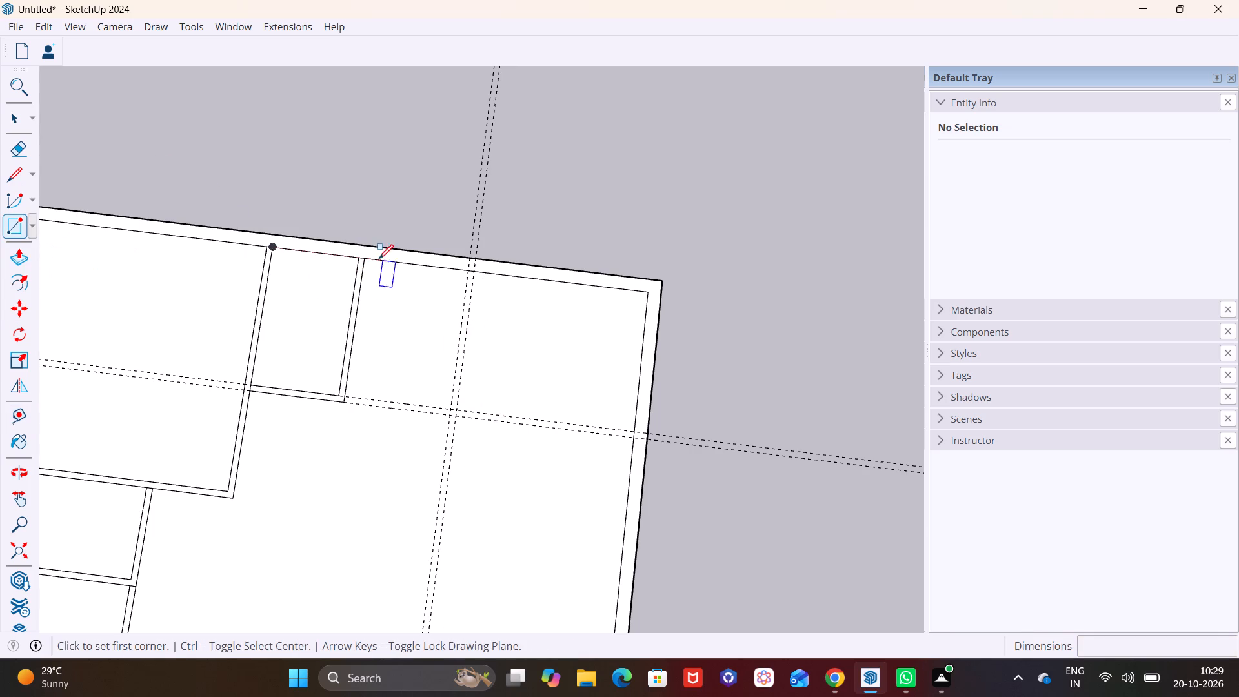
click(363, 259)
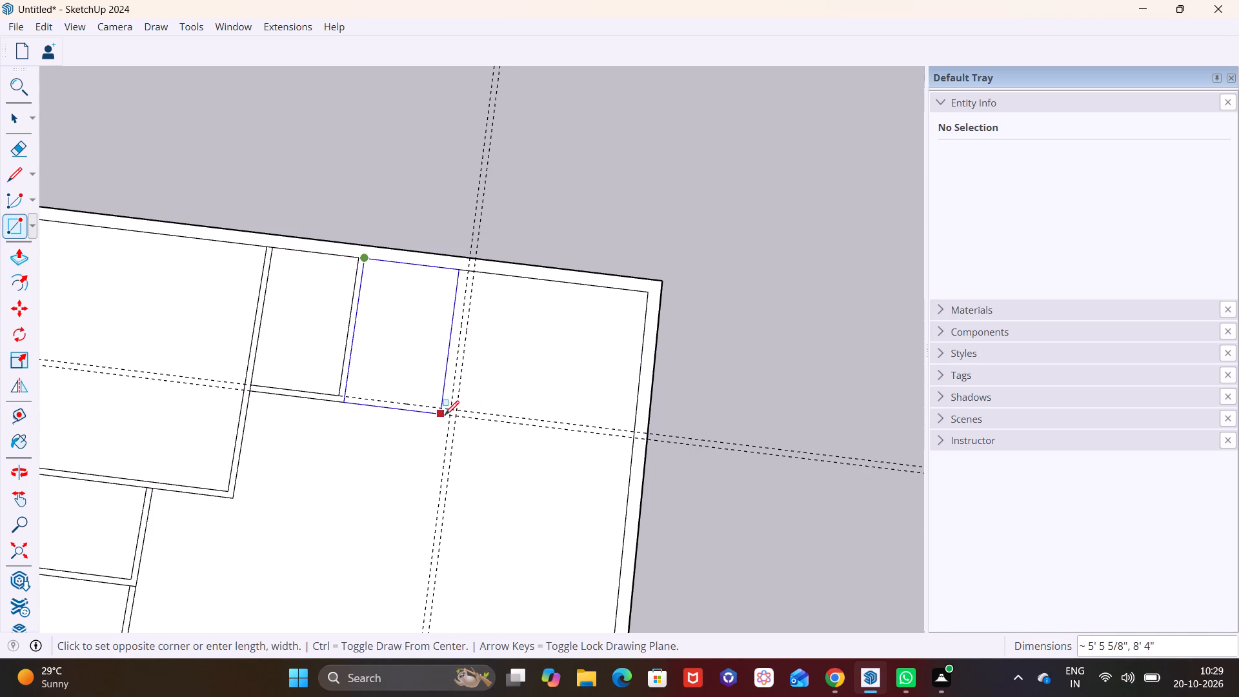
click(456, 416)
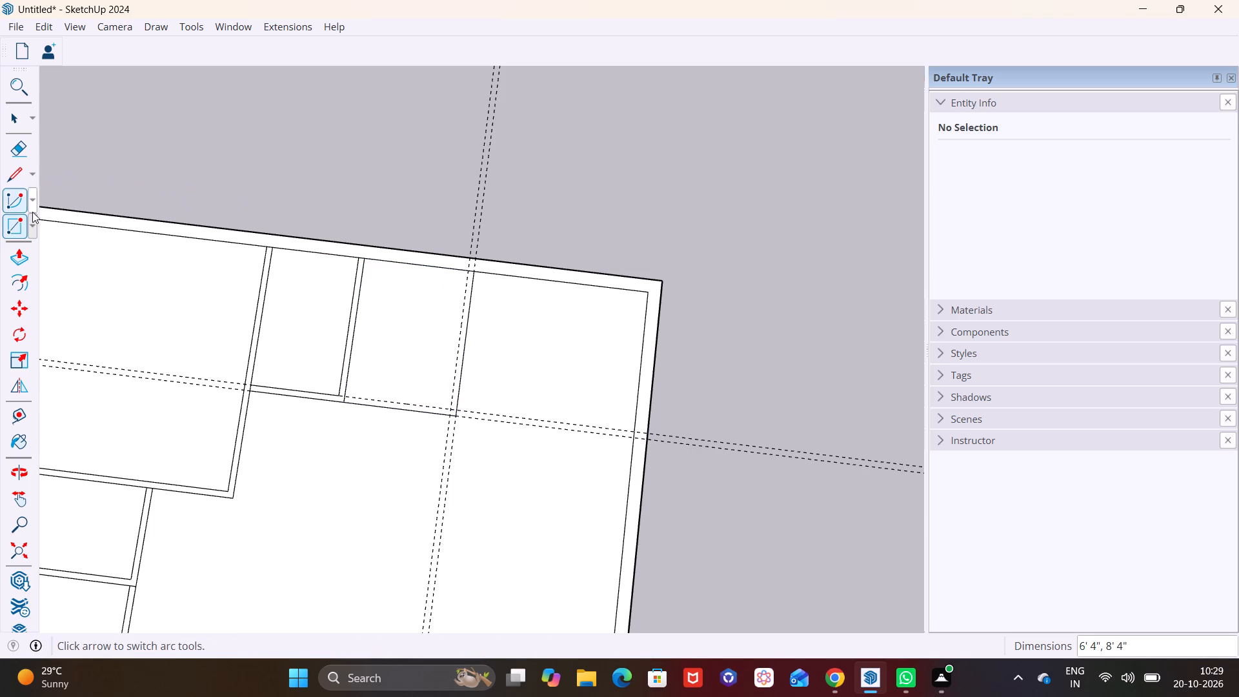
click(369, 257)
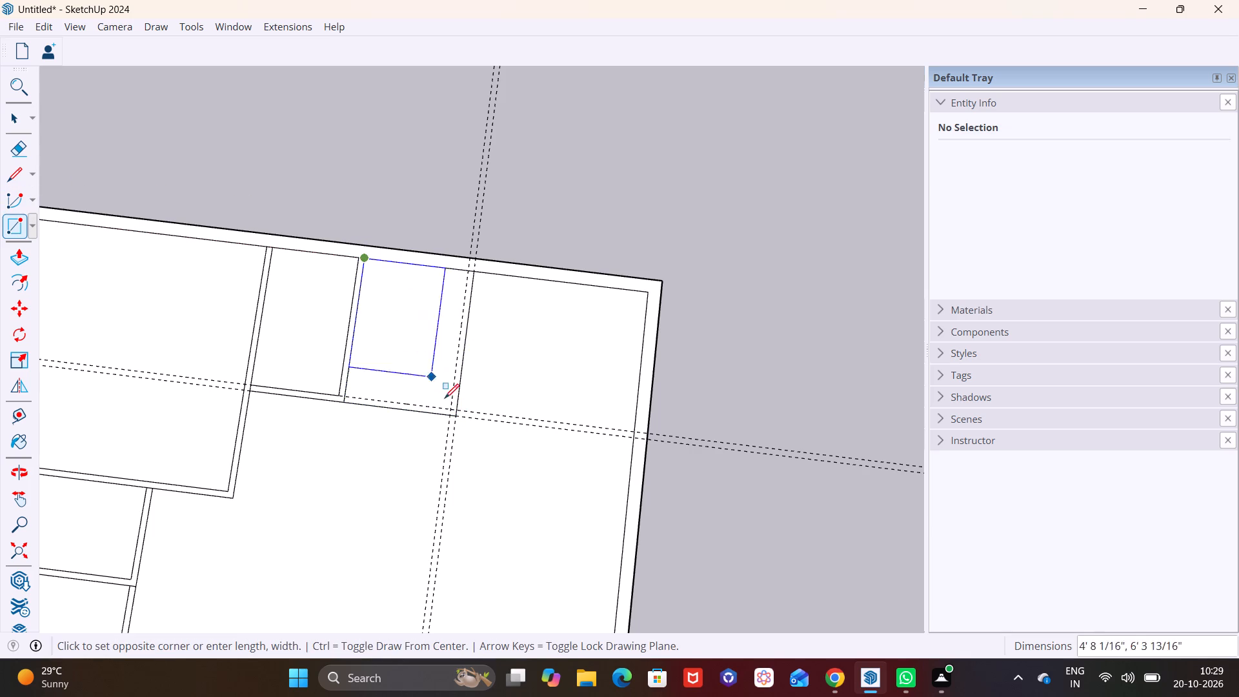
click(450, 409)
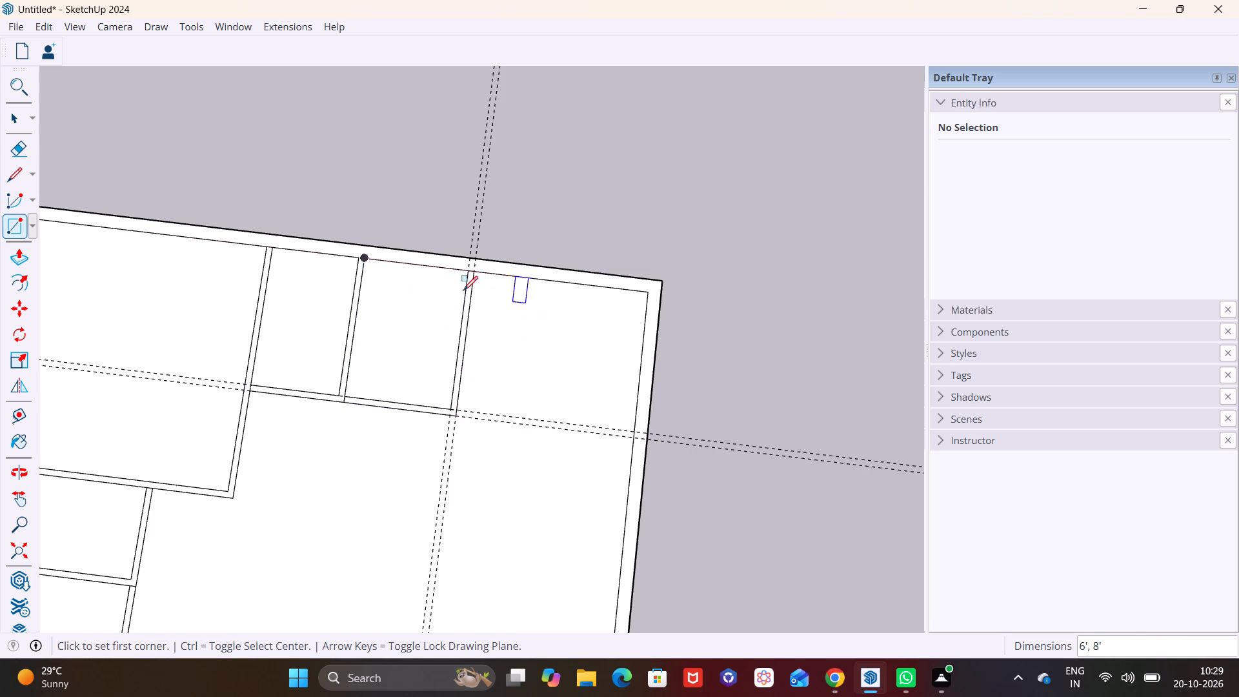
Erase the four construction guides crossing the 6' by 8' room.
click(15, 143)
drag(393, 231, 478, 241)
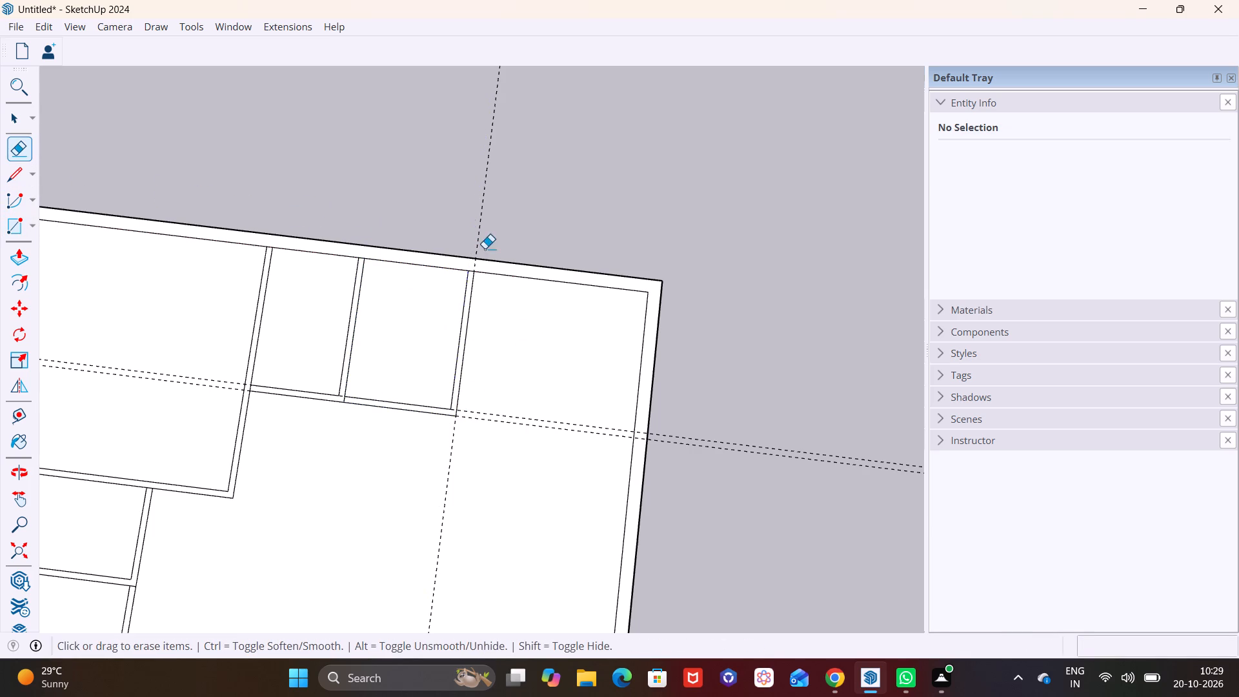
drag(432, 212, 487, 216)
drag(516, 379, 496, 467)
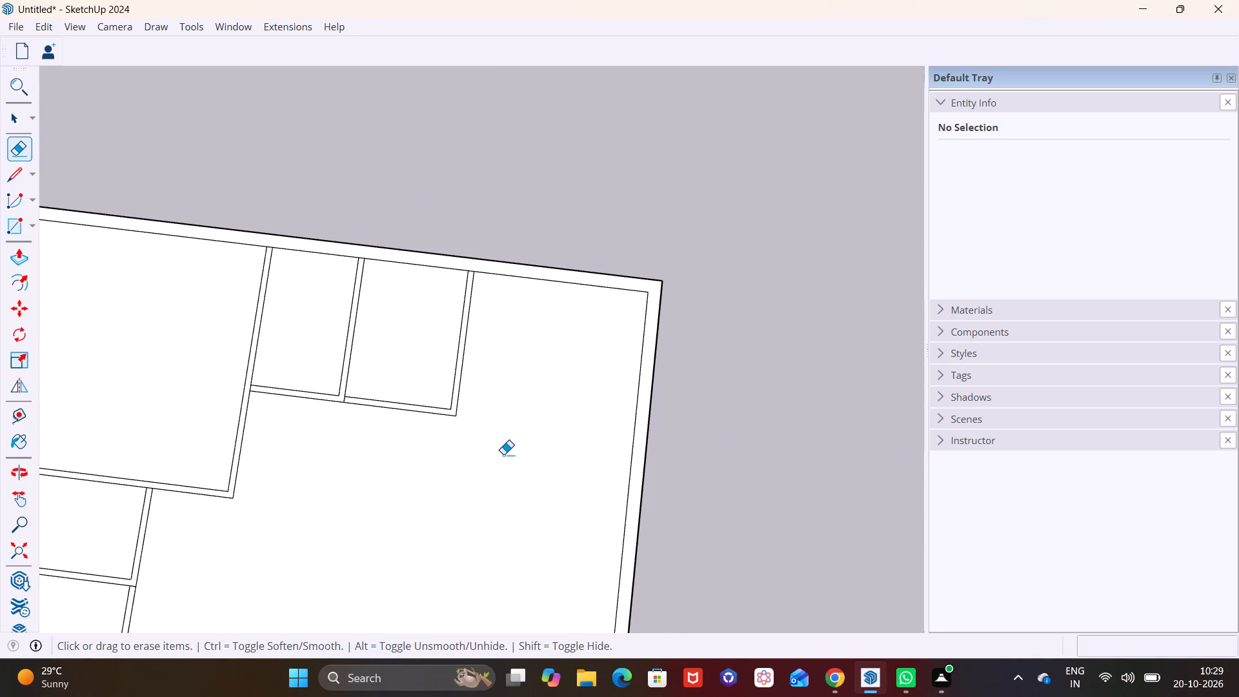
Place a guide 17' beyond the outer edge of the last small room along the long side wall, plus a second guide 4" beyond it.
scroll(504, 453, down, 2)
shift+middle_drag(513, 452, 561, 333)
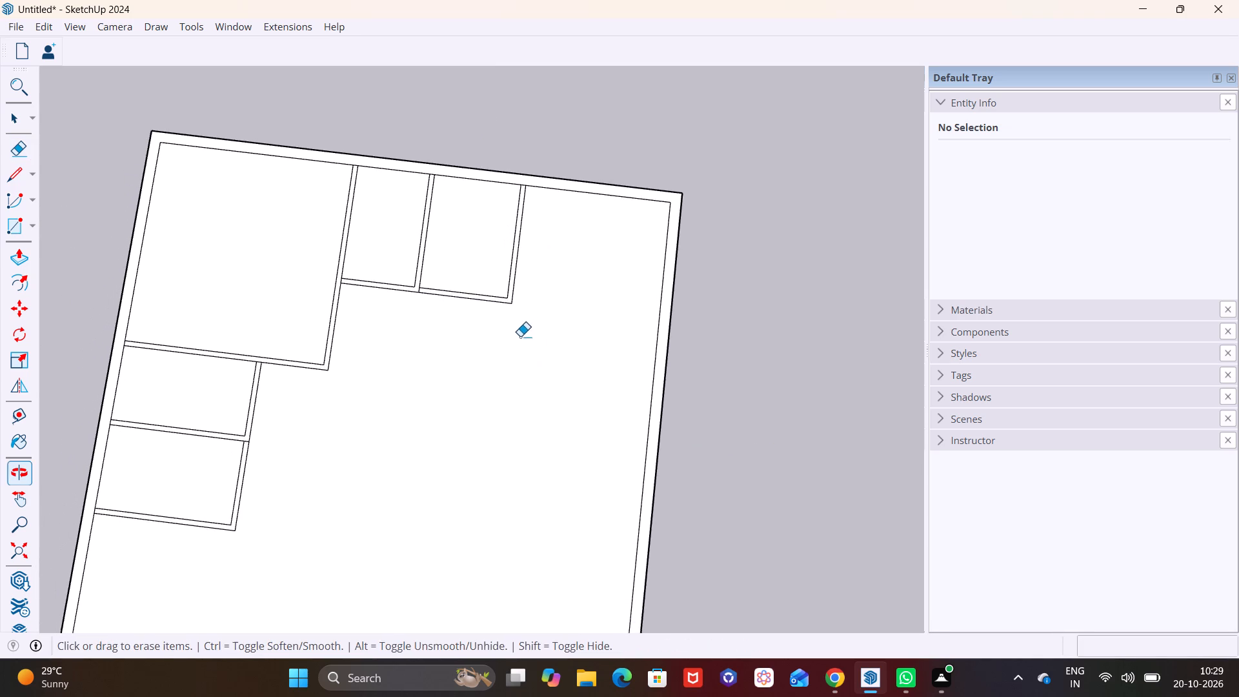
scroll(519, 340, down, 4)
shift+middle_drag(512, 419, 525, 297)
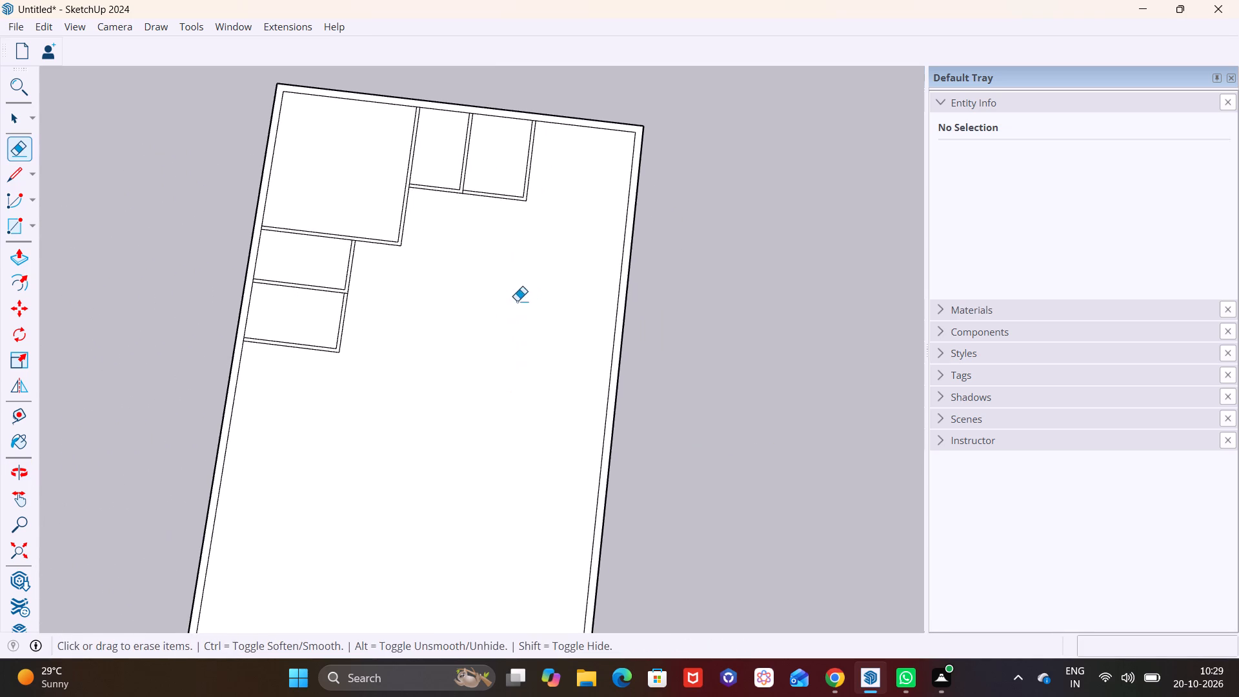
scroll(473, 358, down, 1)
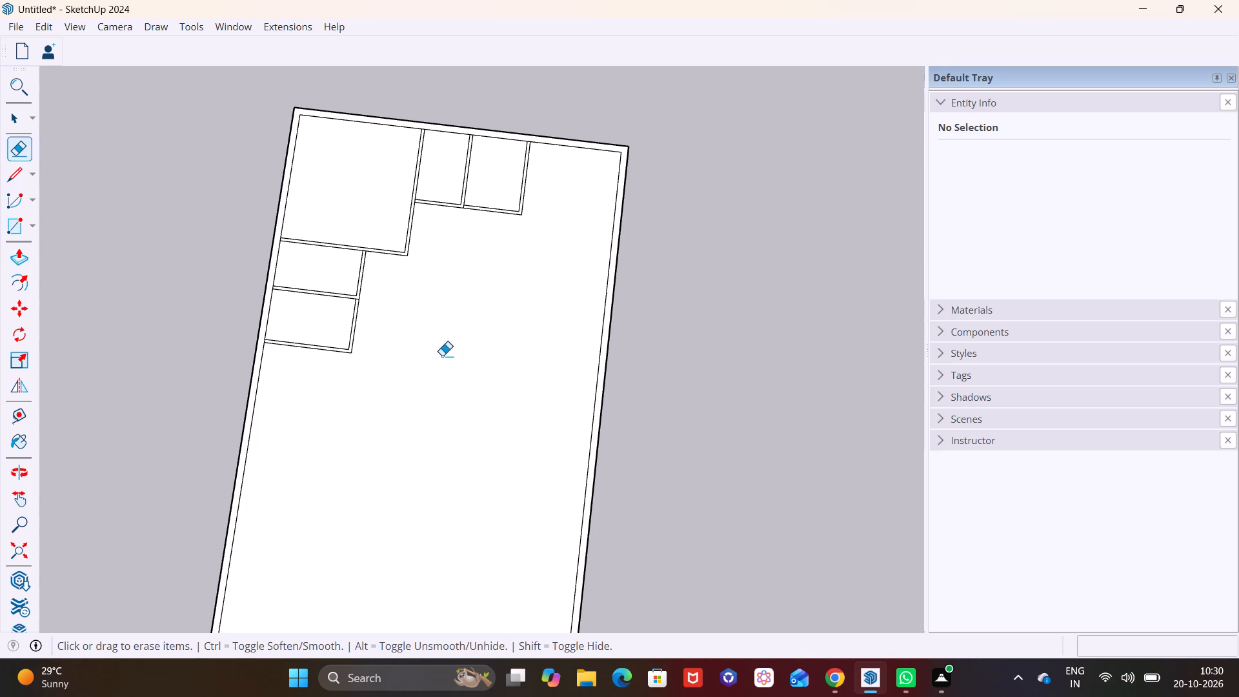
drag(20, 414, 26, 407)
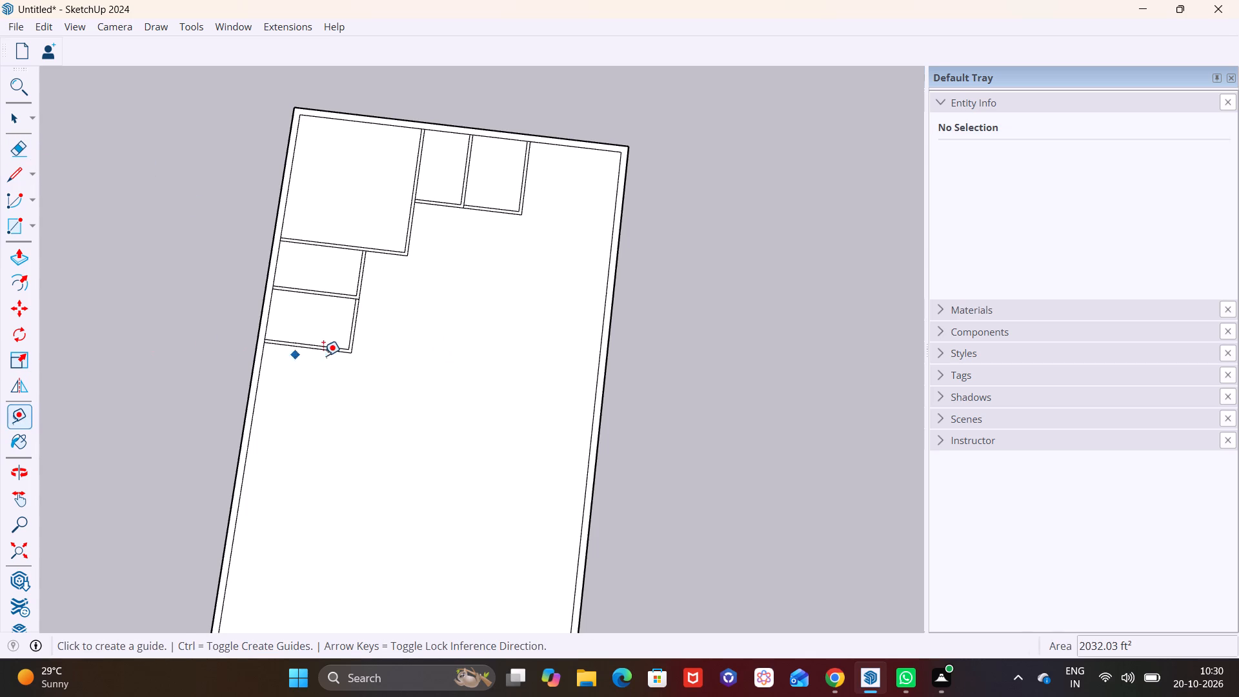
scroll(330, 363, up, 2)
click(326, 350)
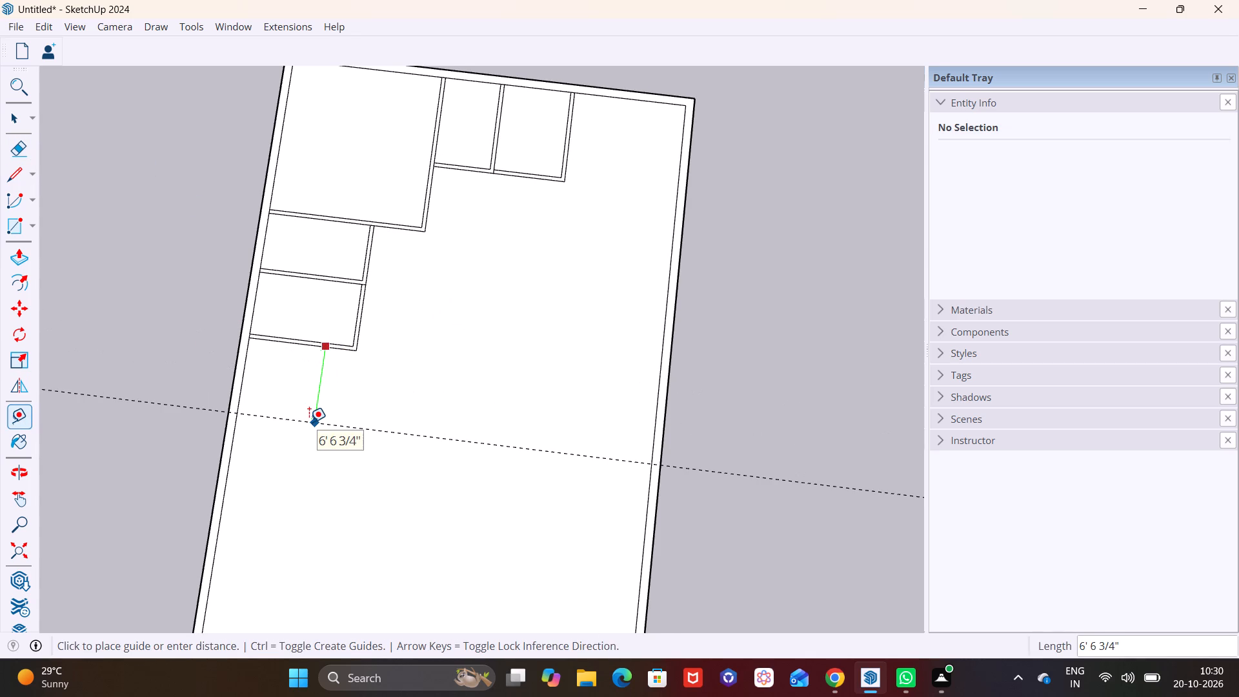
text(17)
key(apostrophe)
key(Return)
scroll(333, 446, down, 3)
shift+middle_drag(352, 454, 350, 307)
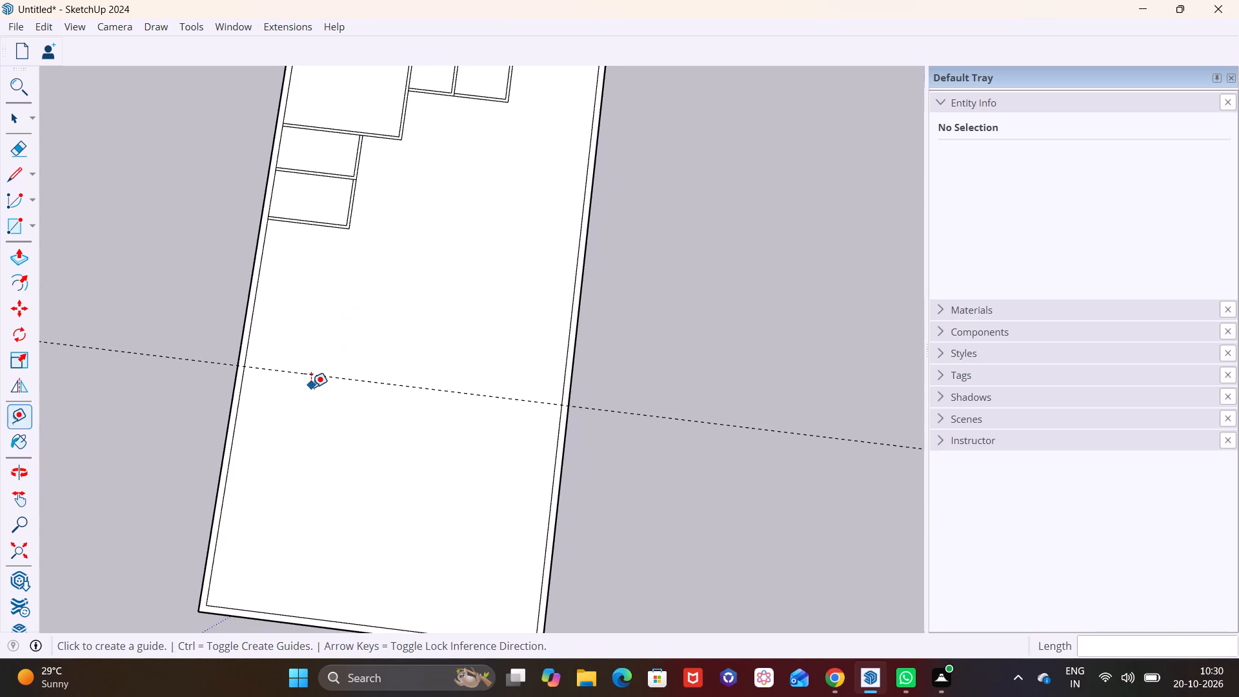
click(335, 379)
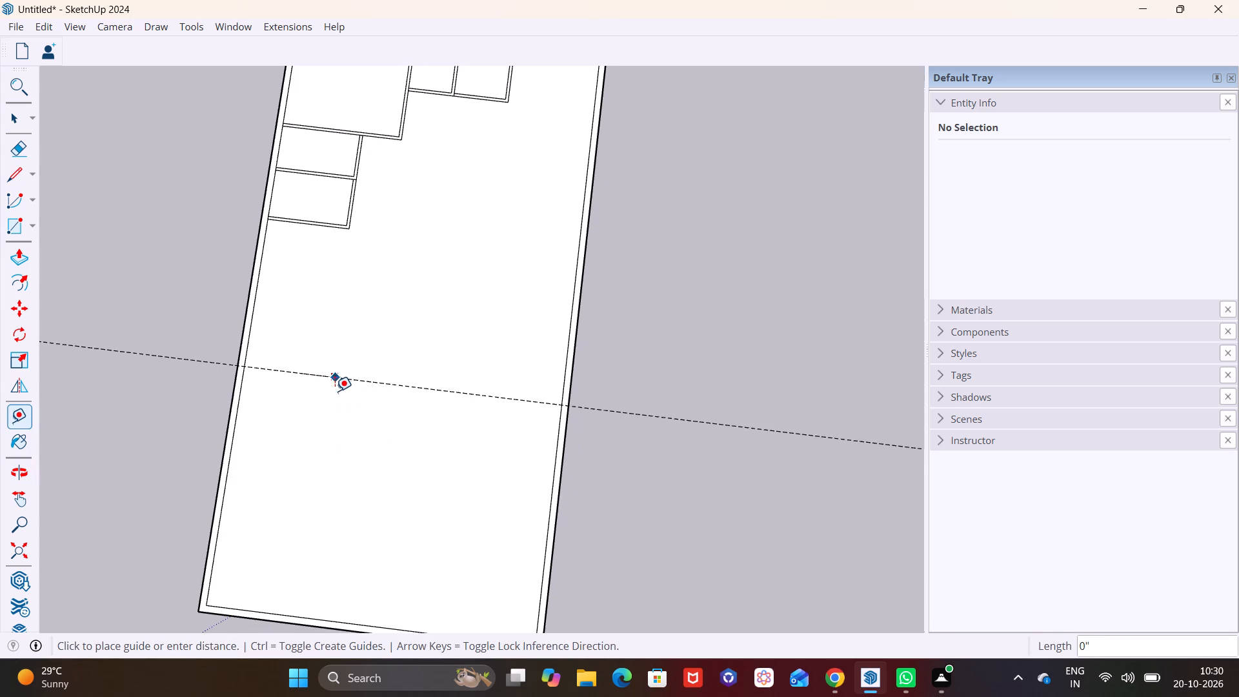
text(4")
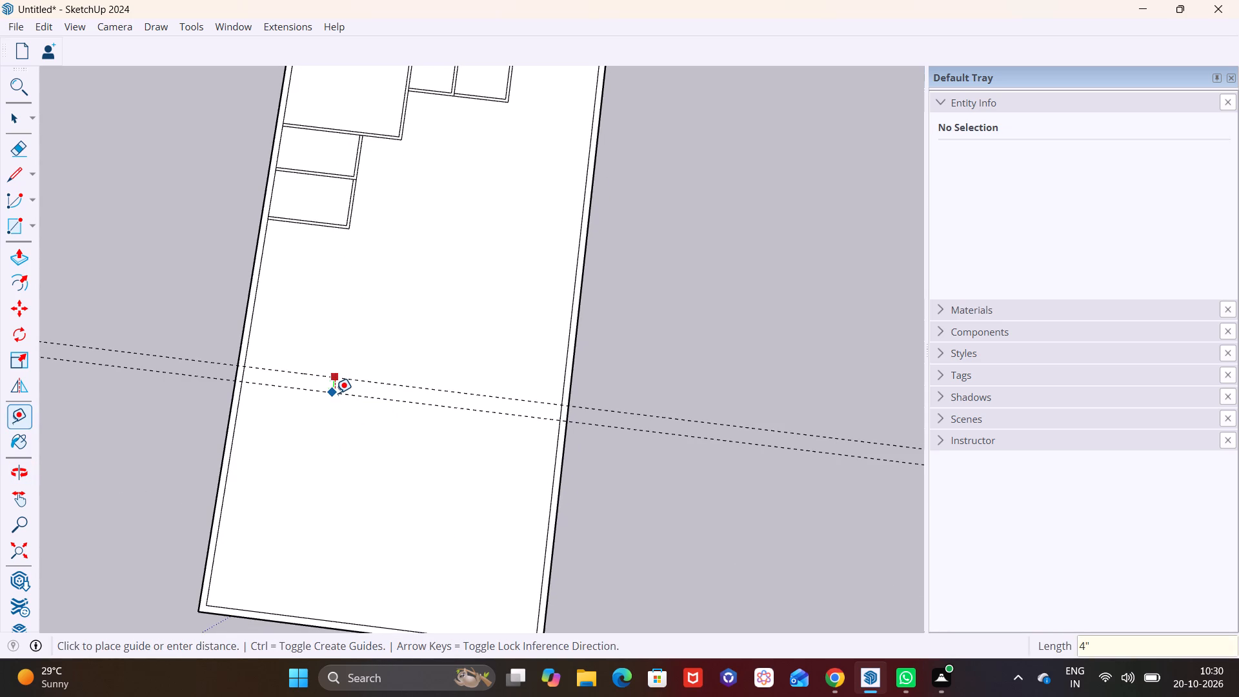
key(Return)
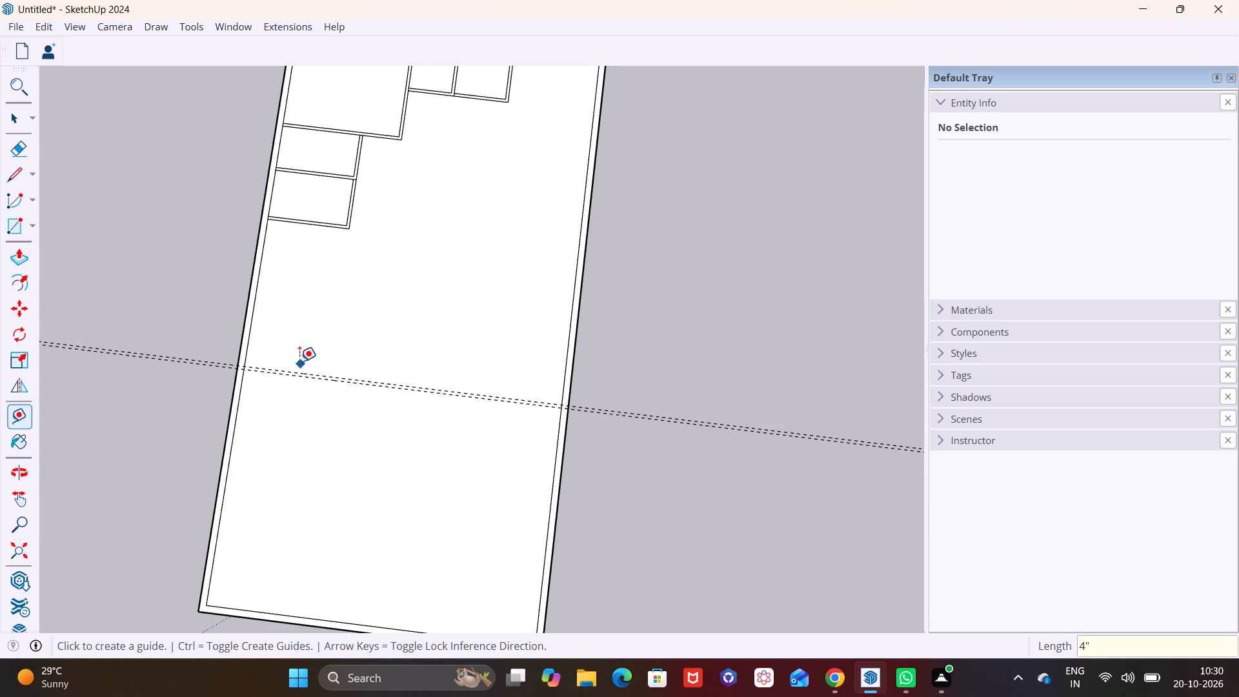
Place a guide 14' from the inner edge of the long side wall adjoining the small rooms, plus a second guide 4" beyond it.
click(257, 263)
text(14')
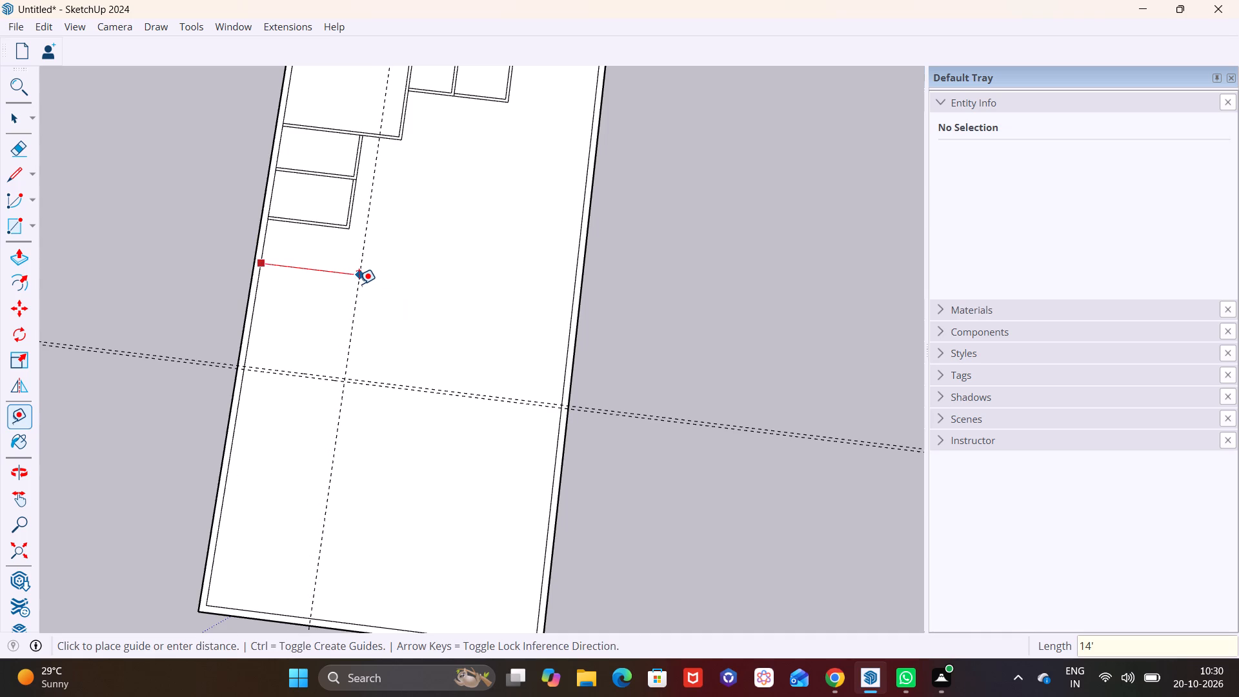
key(Return)
click(381, 301)
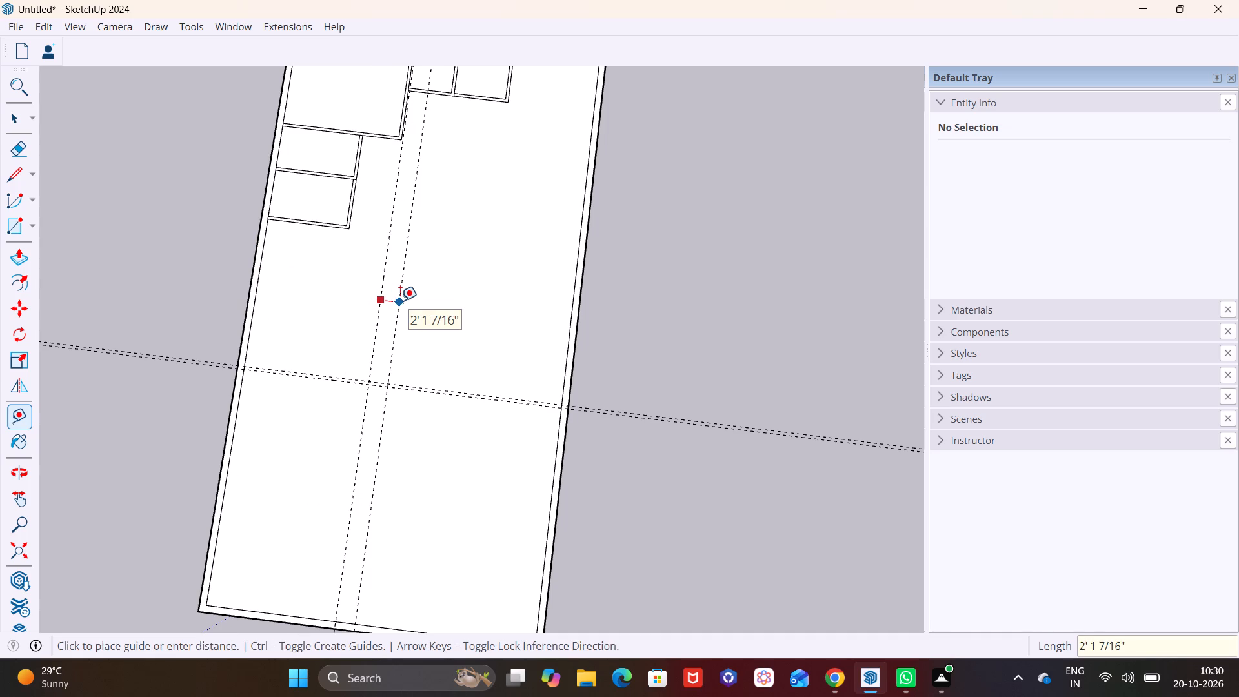
text(4")
key(Return)
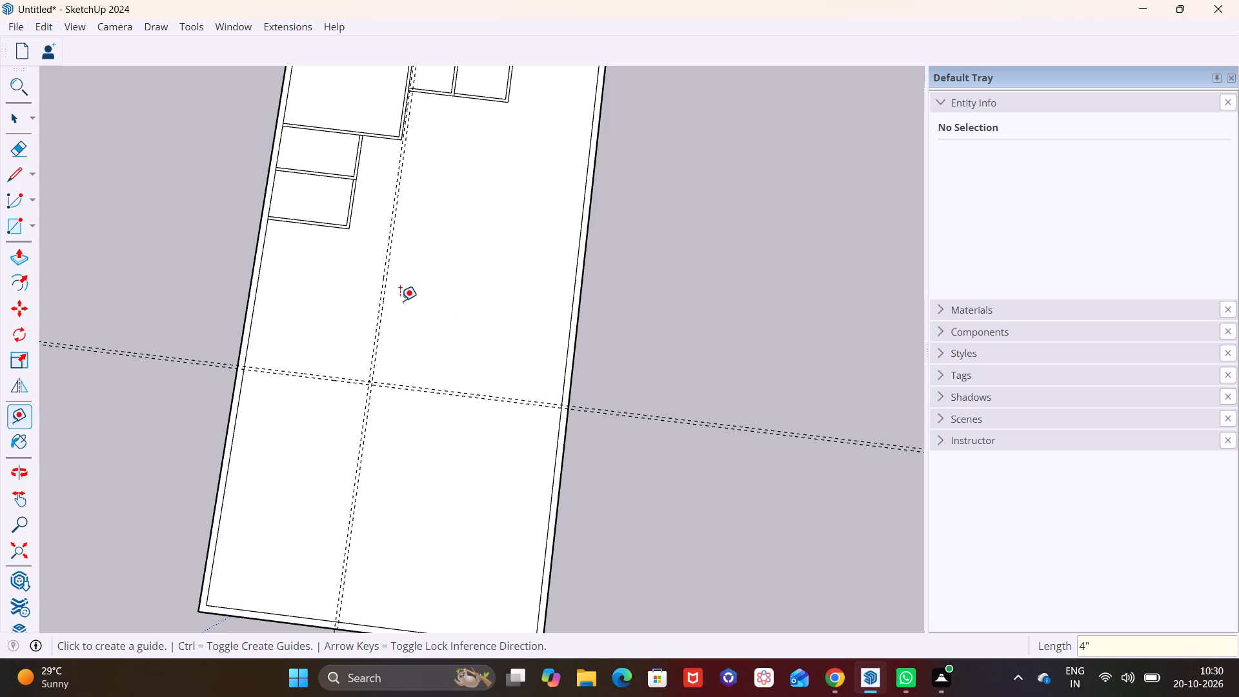
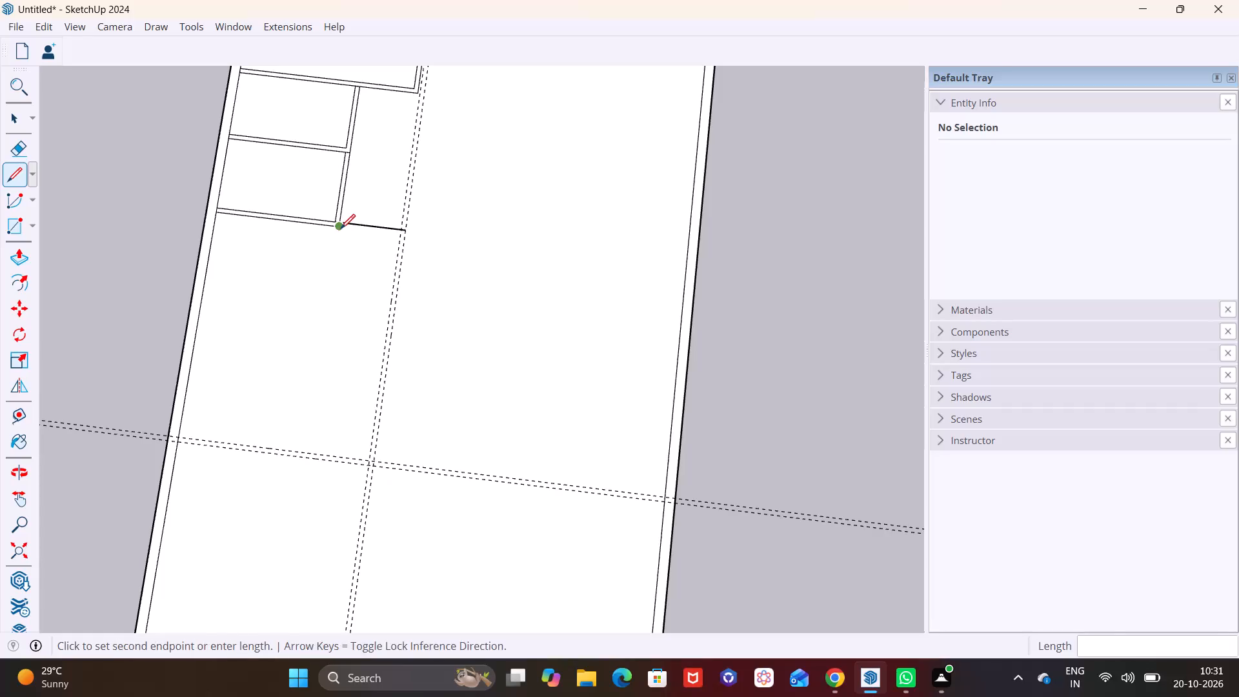
Complete the second 4'8" wall line from the last small room's outer corner to the outer guide along the plot's length.
click(406, 239)
key(space)
scroll(376, 239, up, 3)
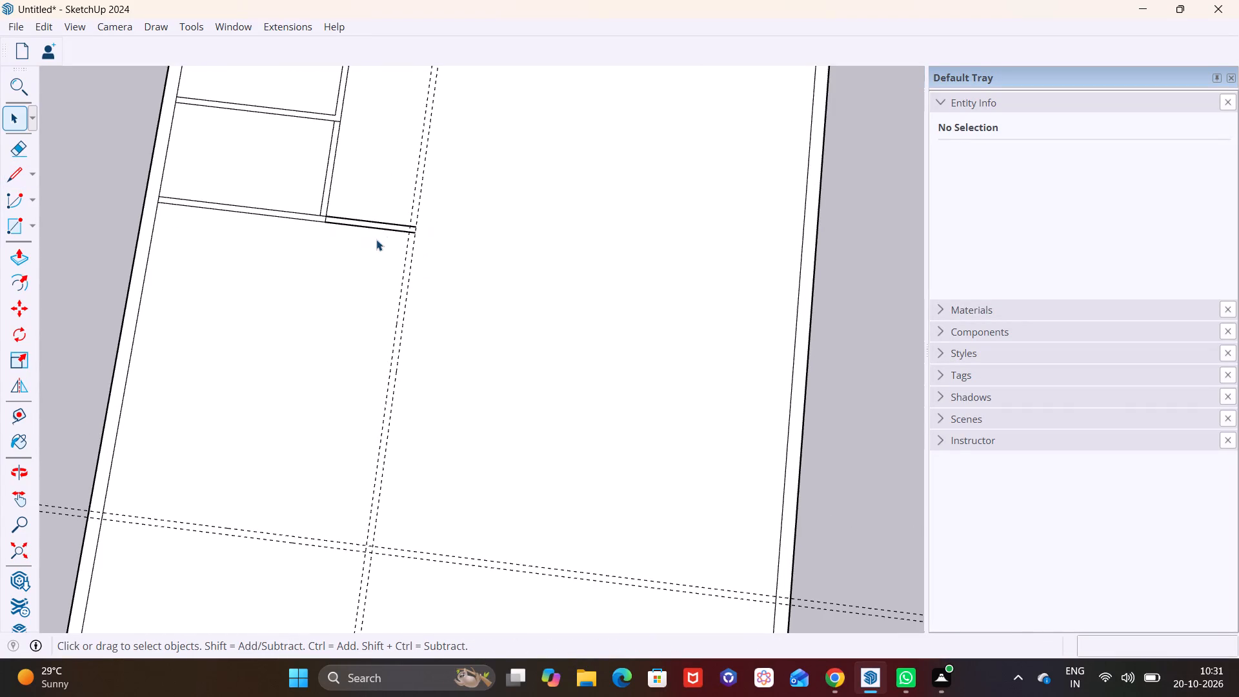
scroll(430, 225, up, 2)
scroll(377, 248, down, 4)
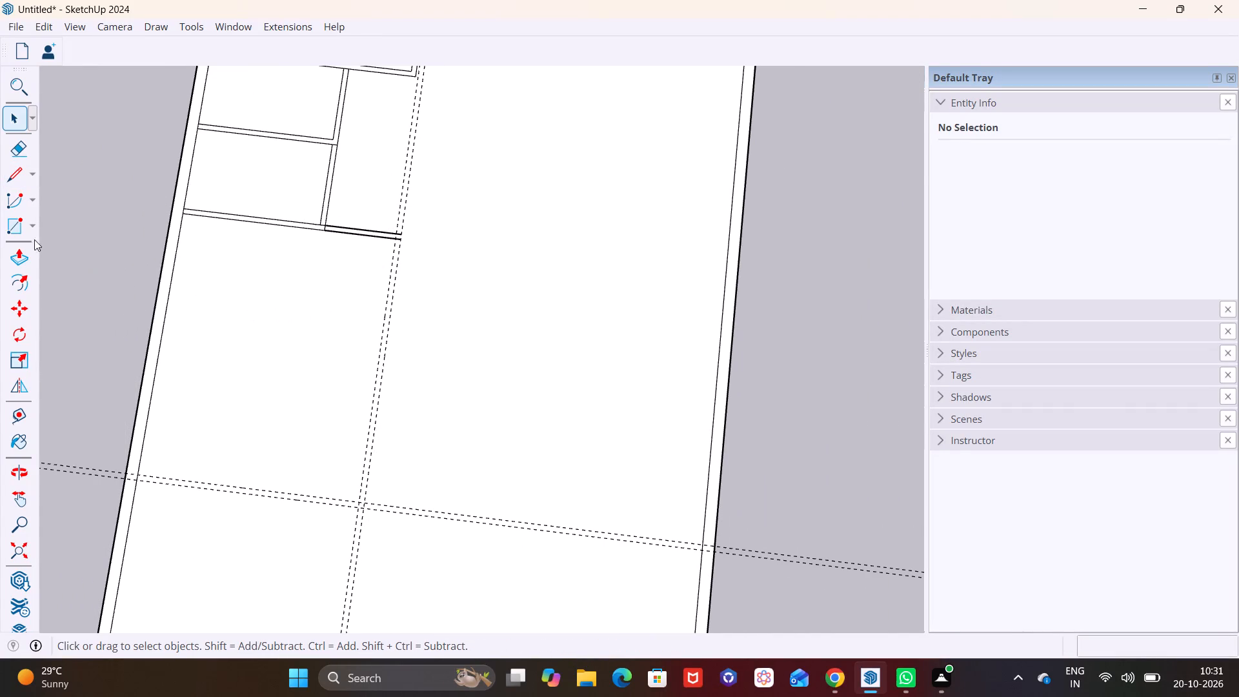
Draw a 14'4" by 17'4" rectangle below the small rooms to the outer guide intersection, plus a nested 14' by 17' rectangle.
click(32, 221)
click(43, 248)
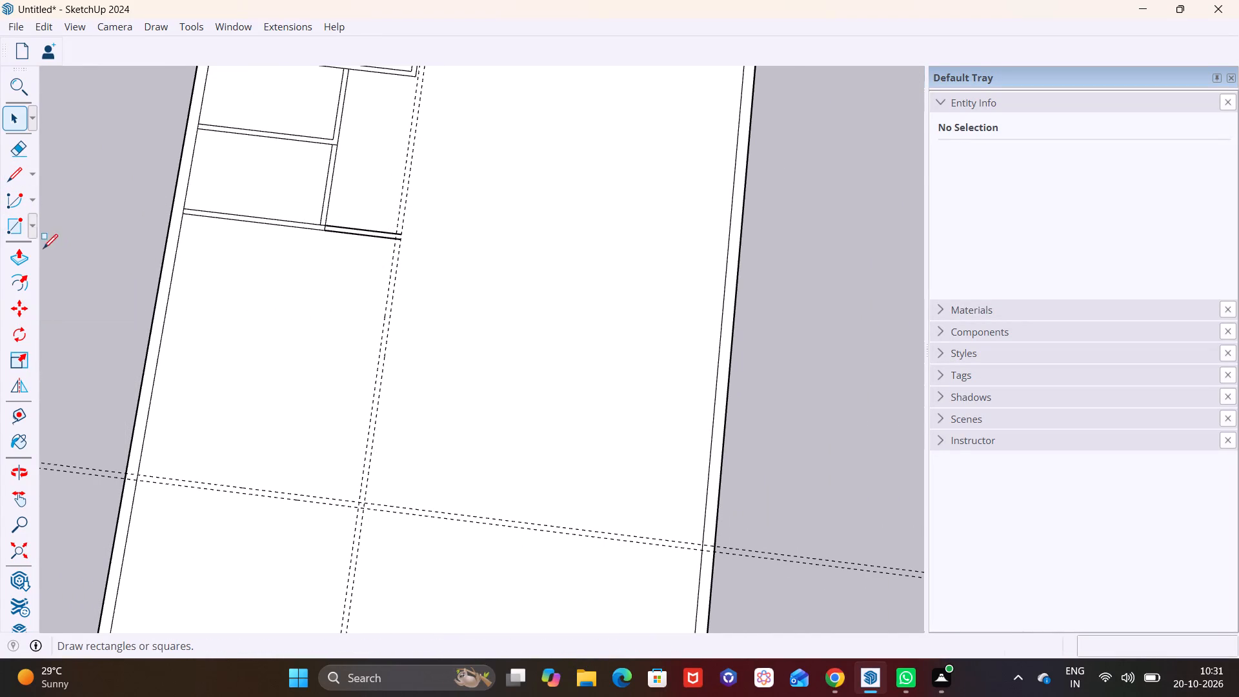
click(183, 219)
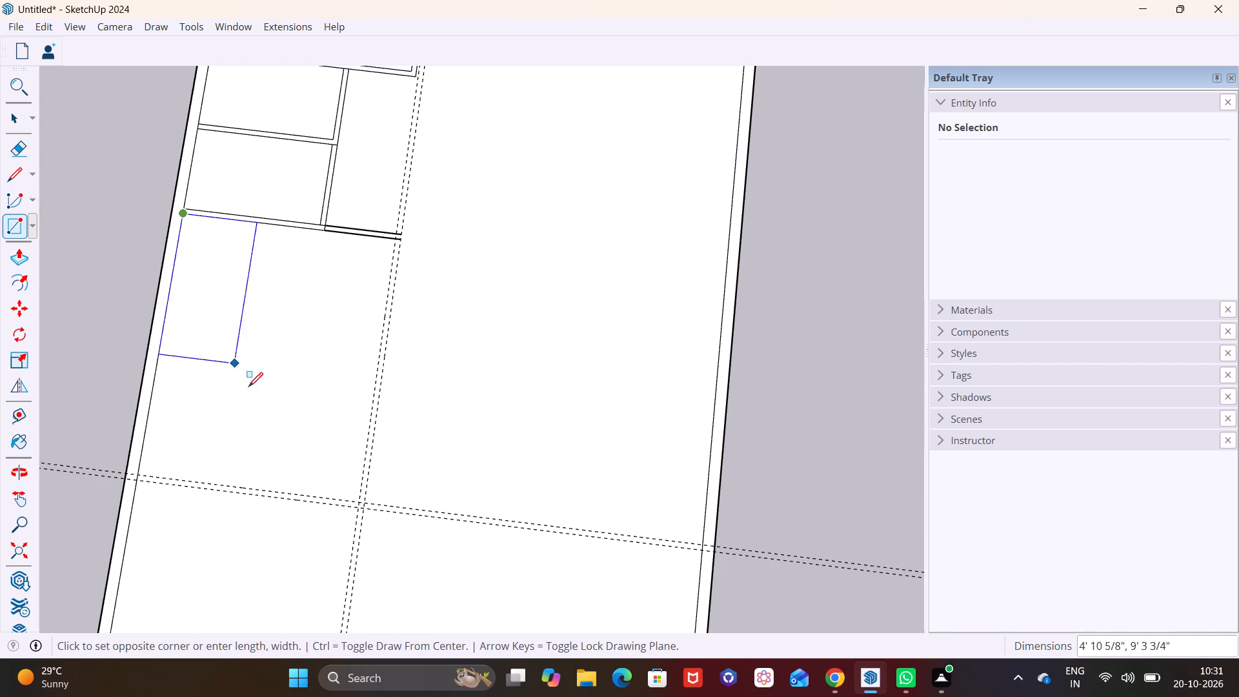
click(367, 509)
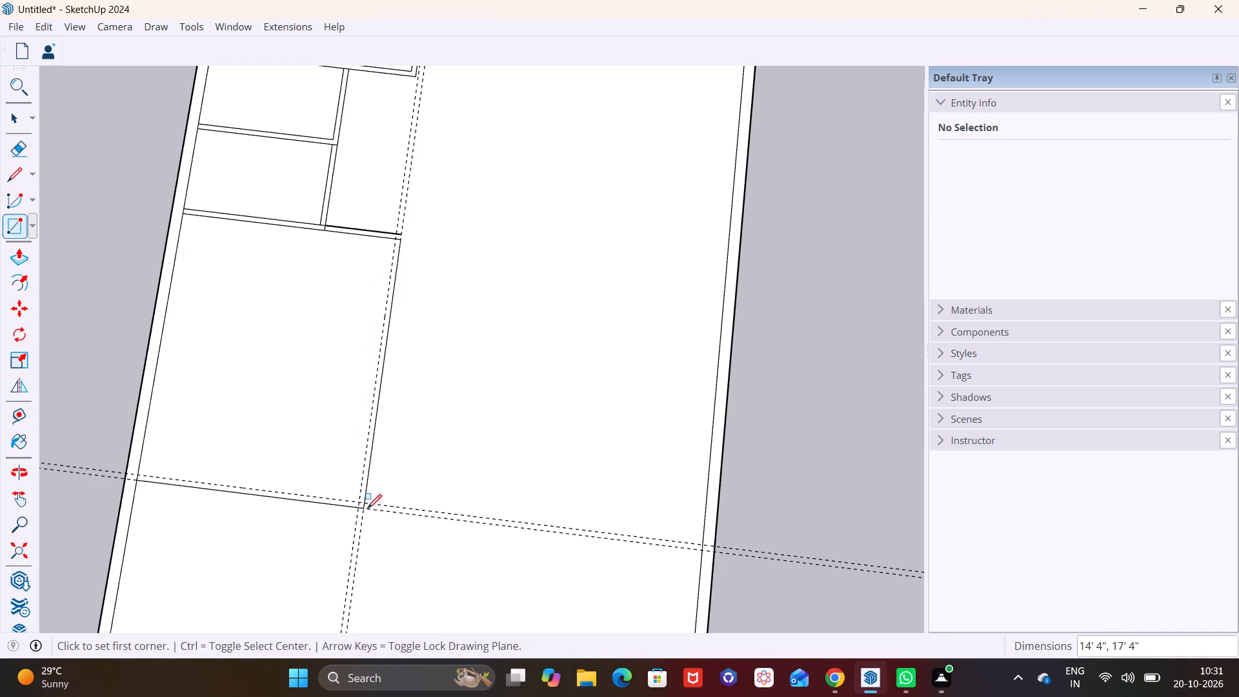
click(31, 226)
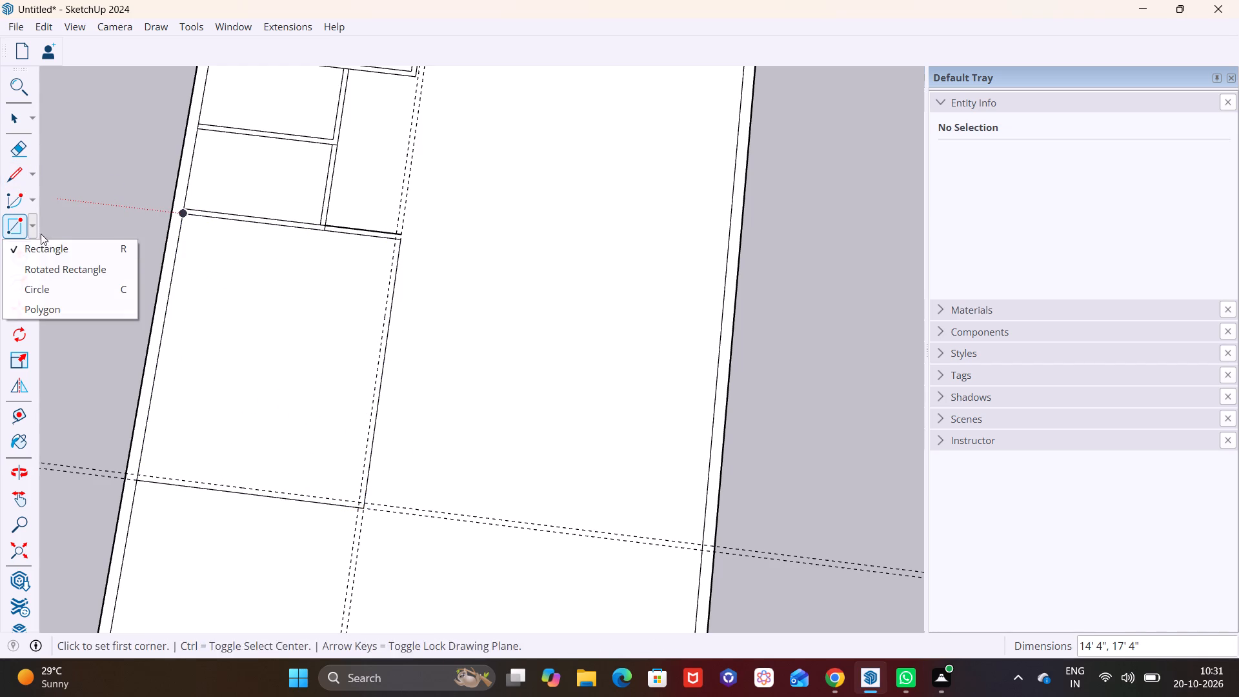
click(48, 247)
click(184, 216)
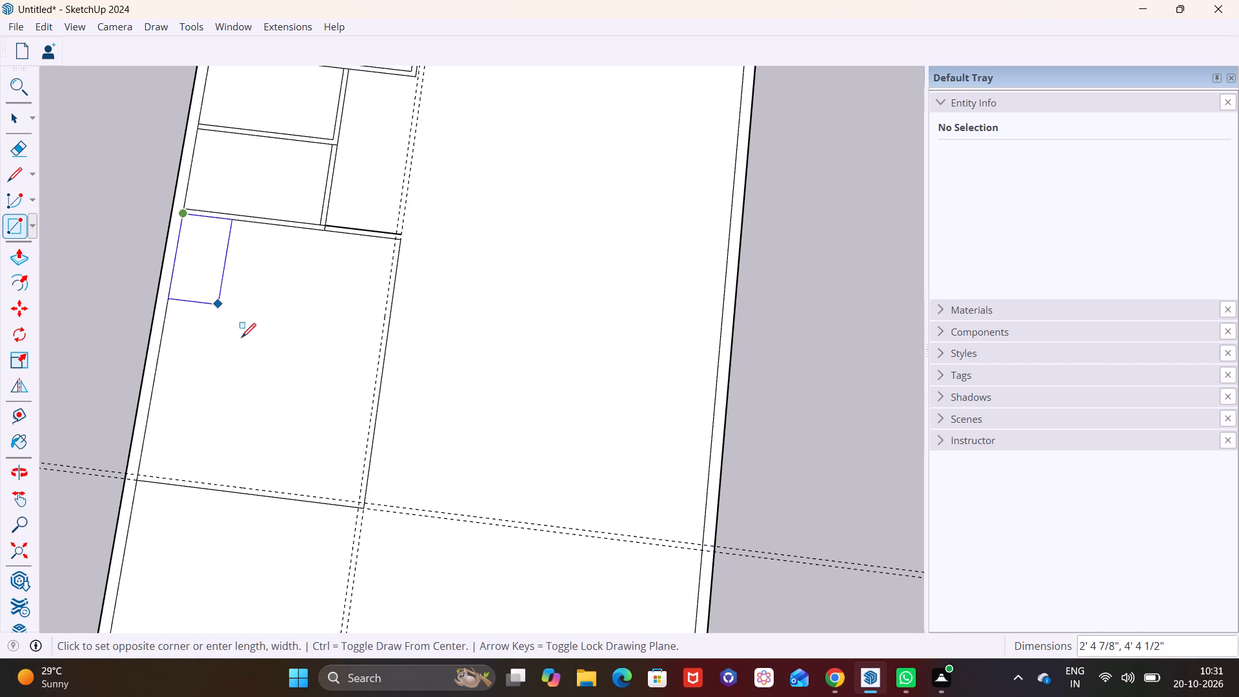
click(357, 501)
key(space)
Erase the four construction guides around the 14' by 17' room.
scroll(458, 330, down, 4)
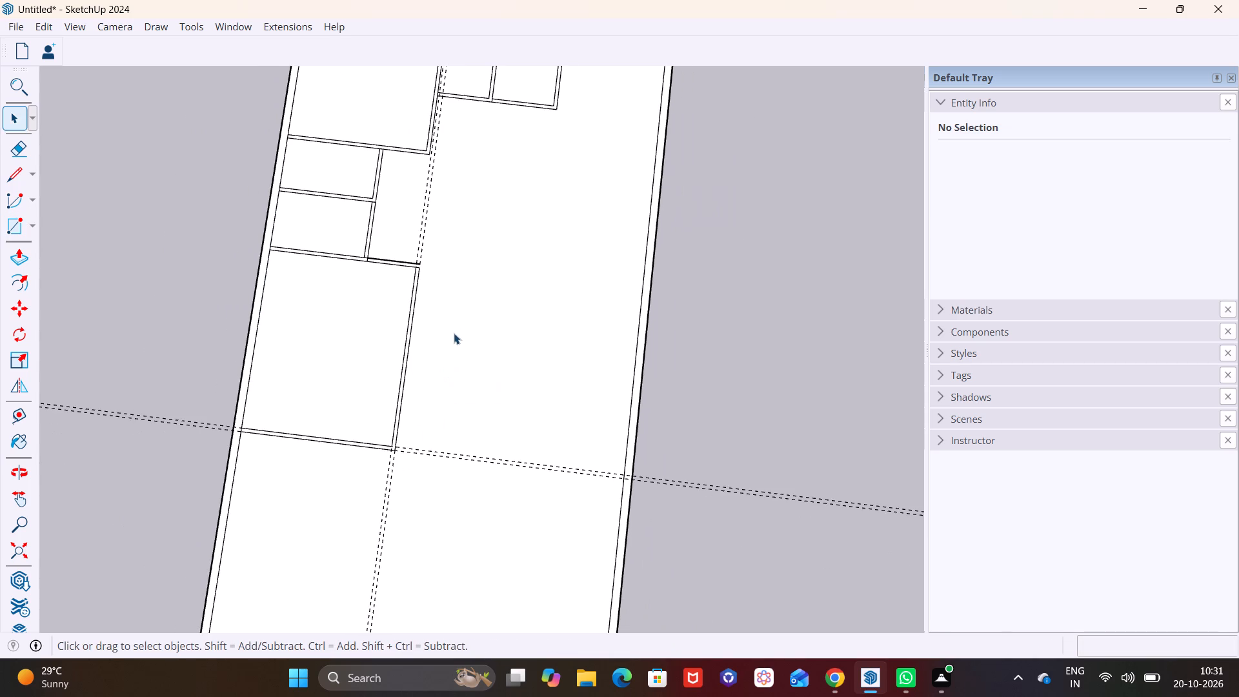
scroll(454, 334, down, 1)
click(14, 143)
drag(404, 216, 443, 227)
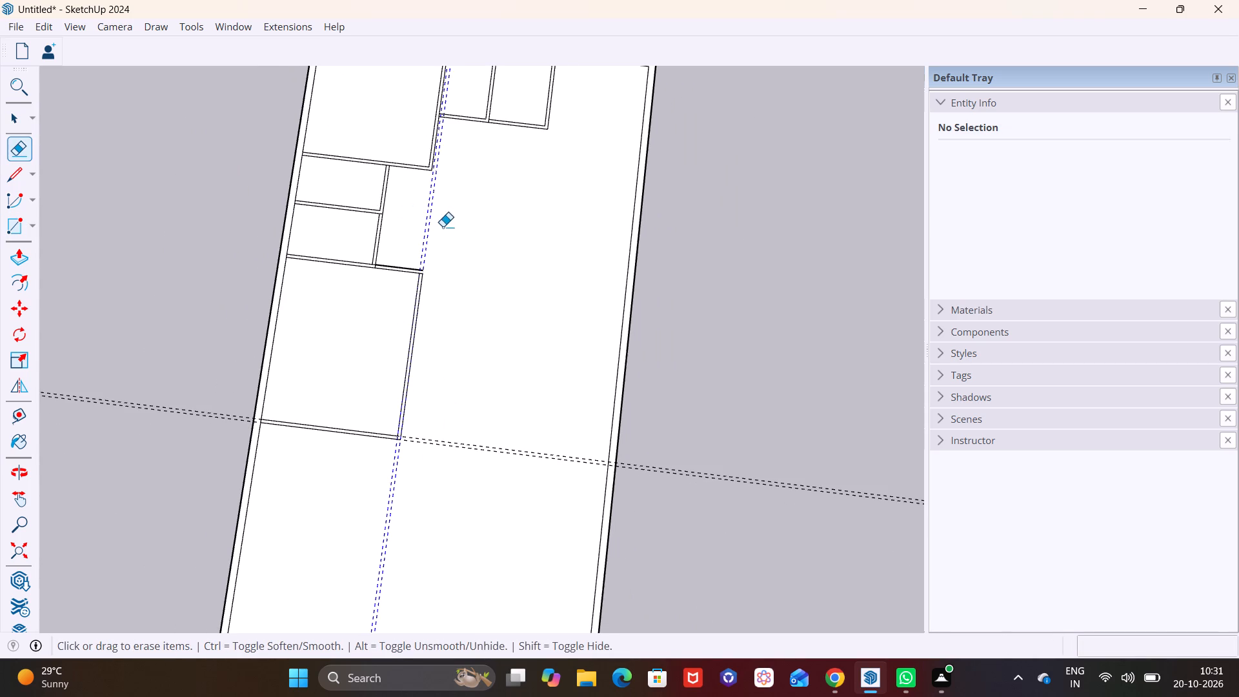
drag(443, 227, 460, 230)
drag(467, 402, 465, 487)
scroll(452, 460, down, 1)
Draw a 4" line closing the open wall end at the 14' by 17' room's outer corner.
scroll(443, 304, up, 3)
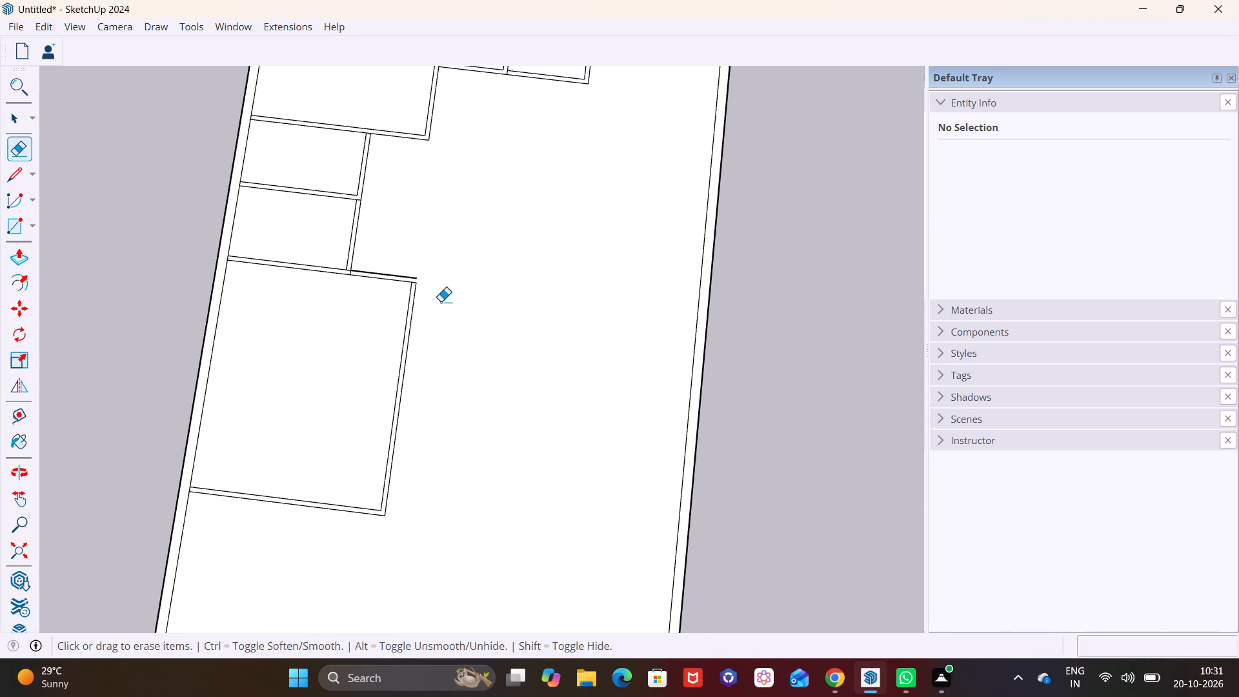
scroll(441, 301, up, 5)
click(13, 179)
scroll(384, 252, up, 2)
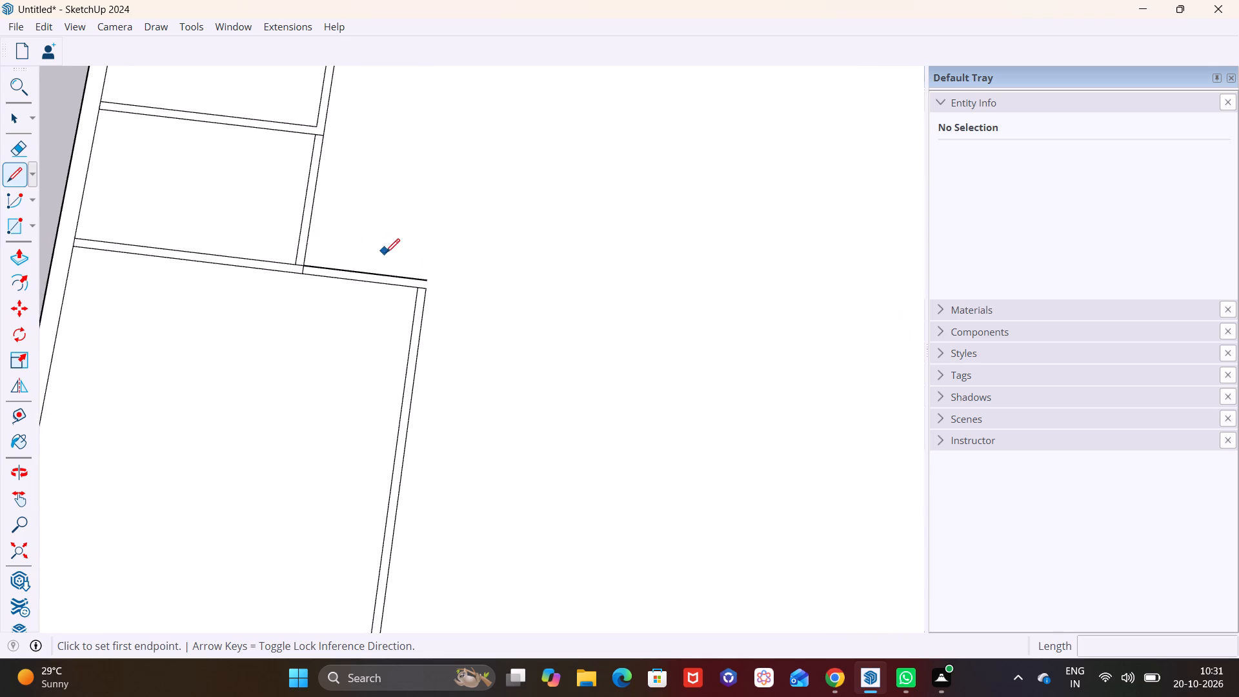
scroll(385, 253, up, 4)
click(436, 276)
click(430, 294)
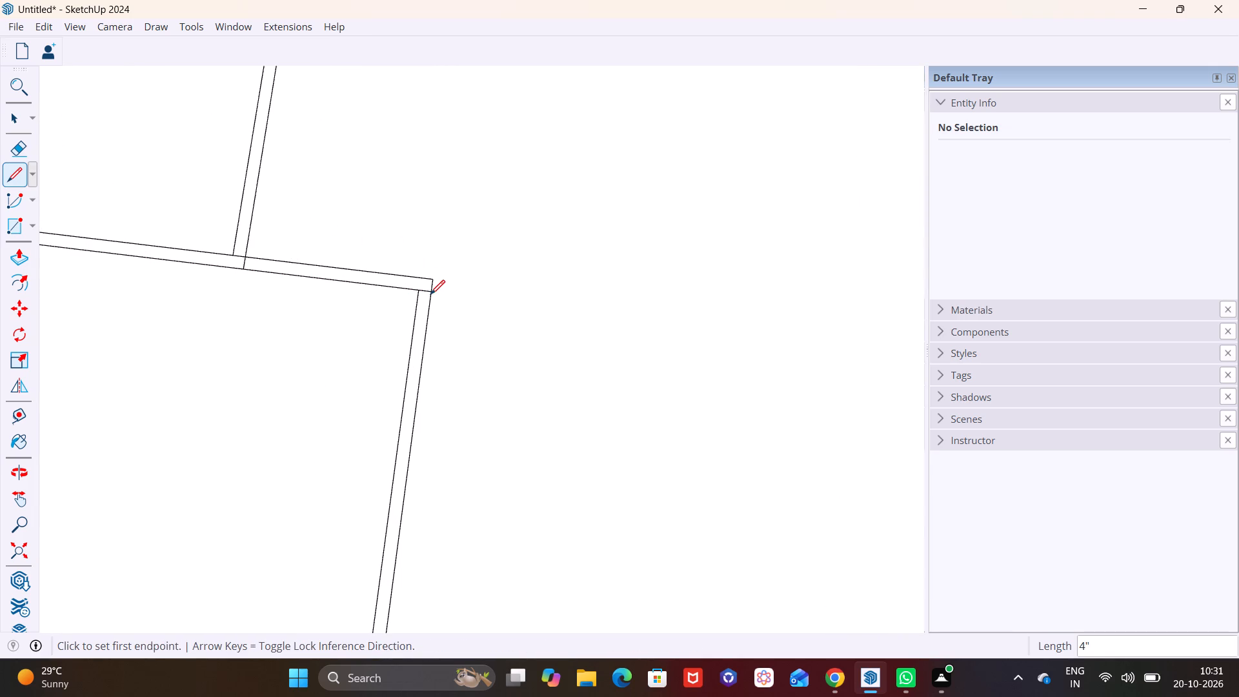
key(space)
Place a guide 15' beyond the outer edge of the 14' by 17' room along the plot's length, plus a second guide 4" beyond it.
scroll(471, 318, down, 9)
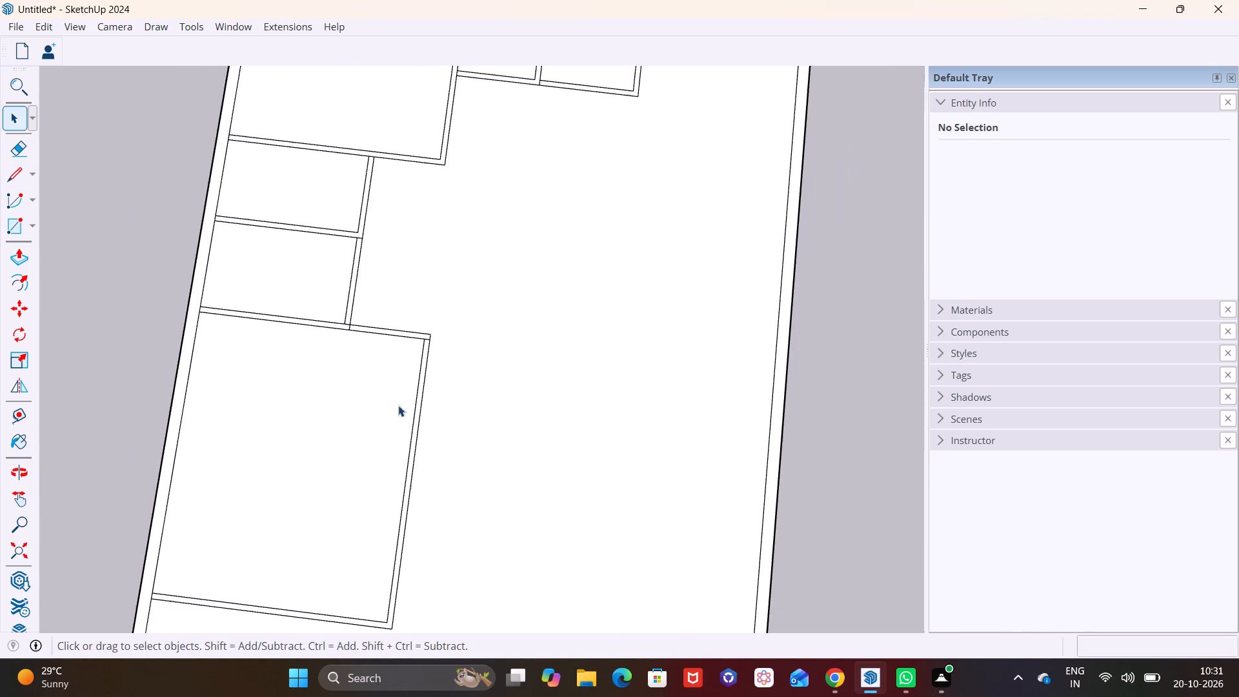
shift+middle_drag(398, 405, 345, 261)
scroll(317, 330, down, 7)
scroll(316, 422, down, 3)
shift+middle_drag(322, 434, 334, 361)
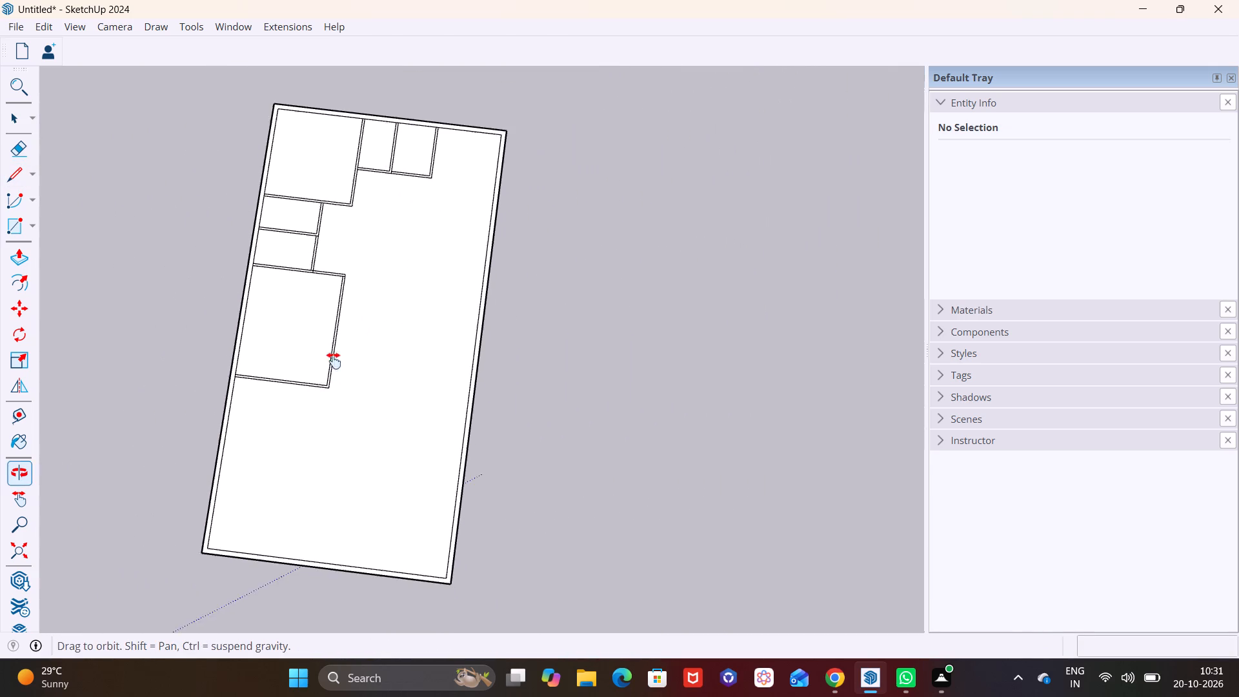
shift+middle_drag(334, 361, 346, 317)
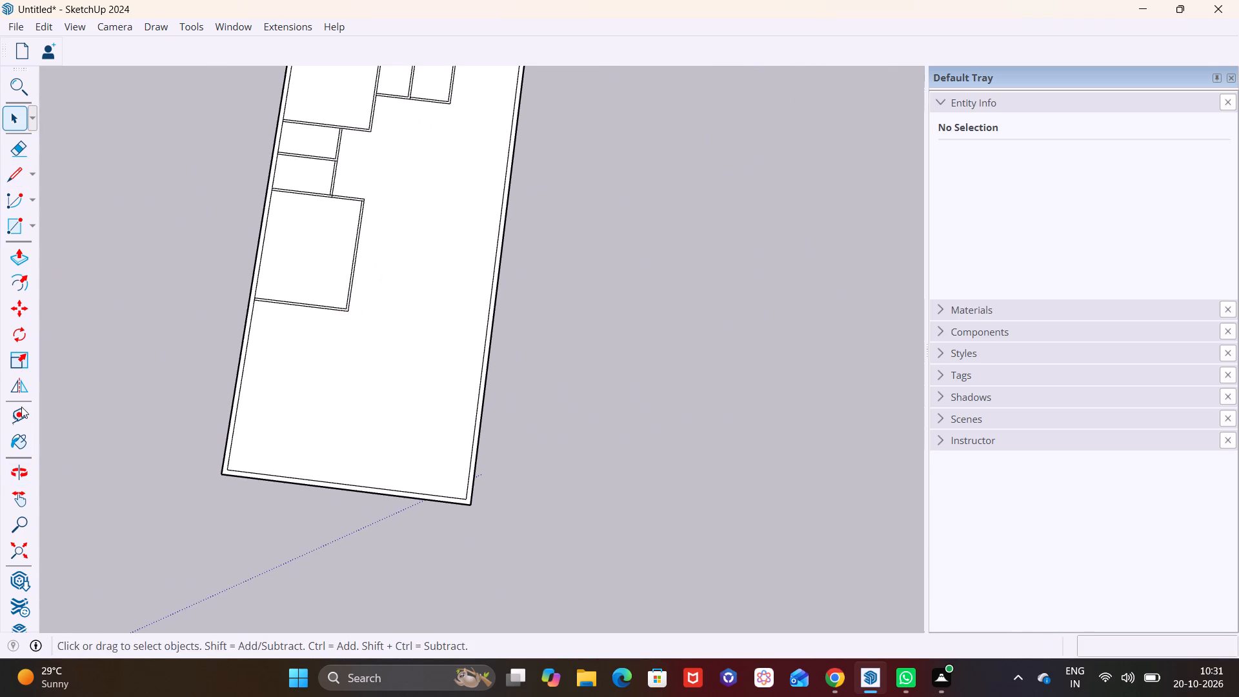
click(21, 409)
scroll(355, 305, up, 3)
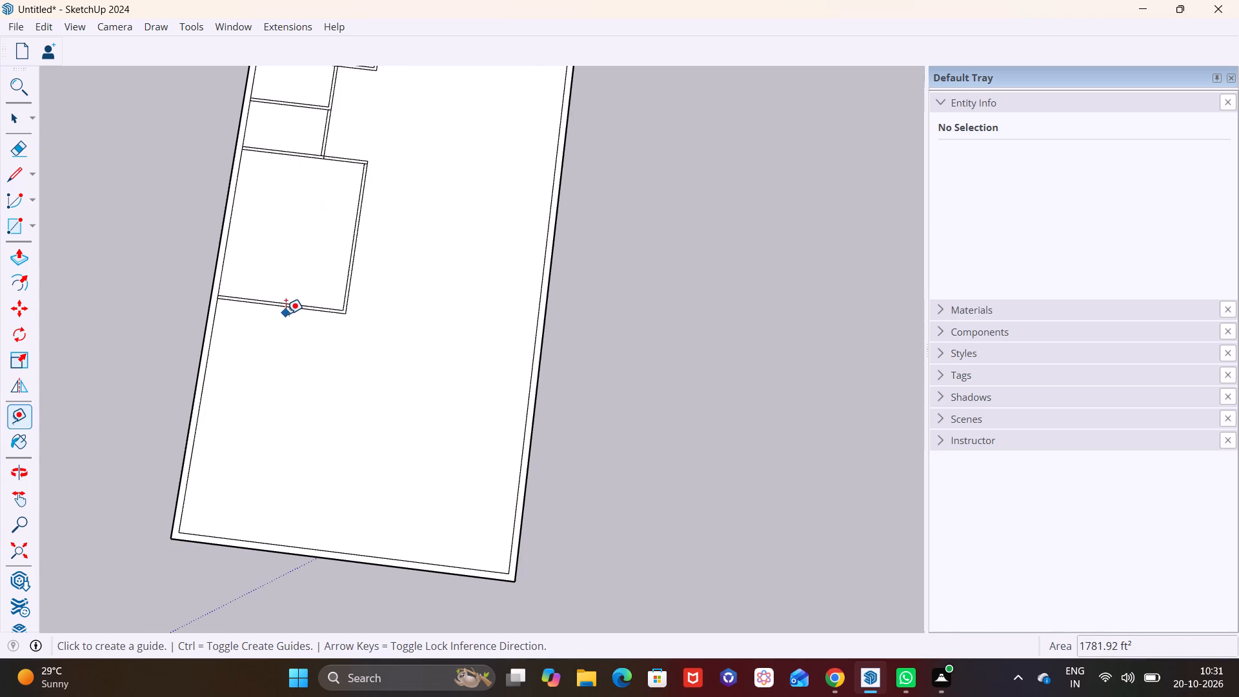
click(285, 310)
text(15')
key(Return)
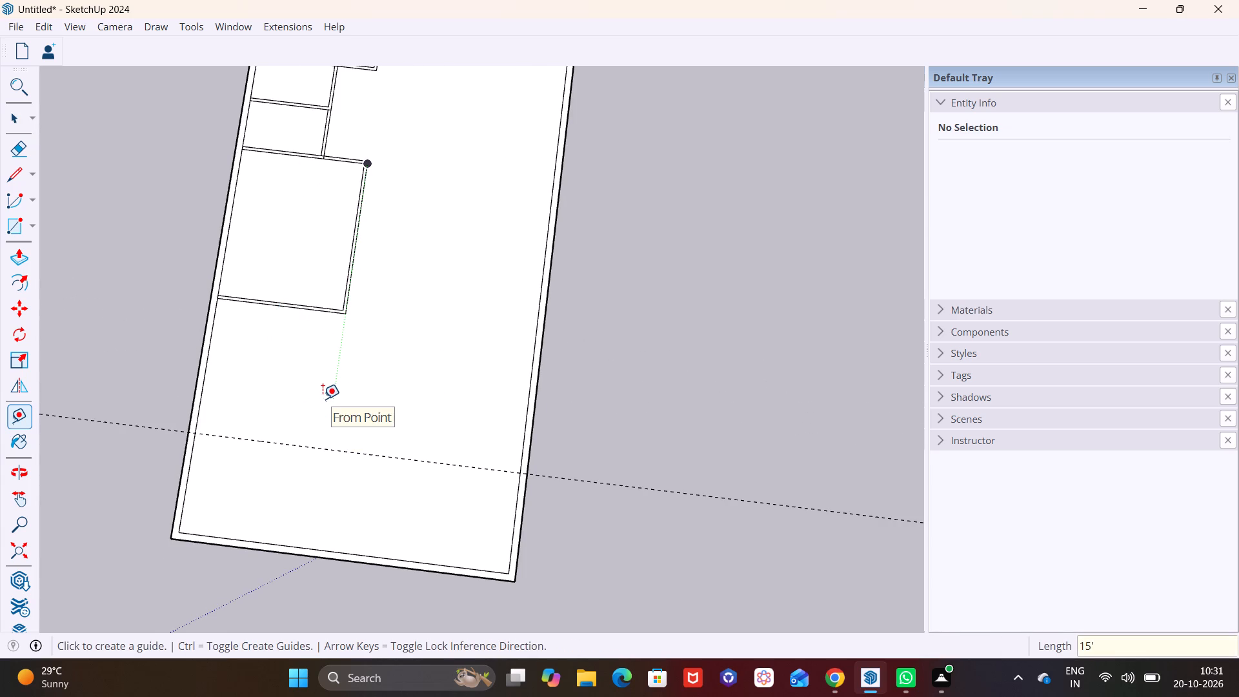
click(247, 437)
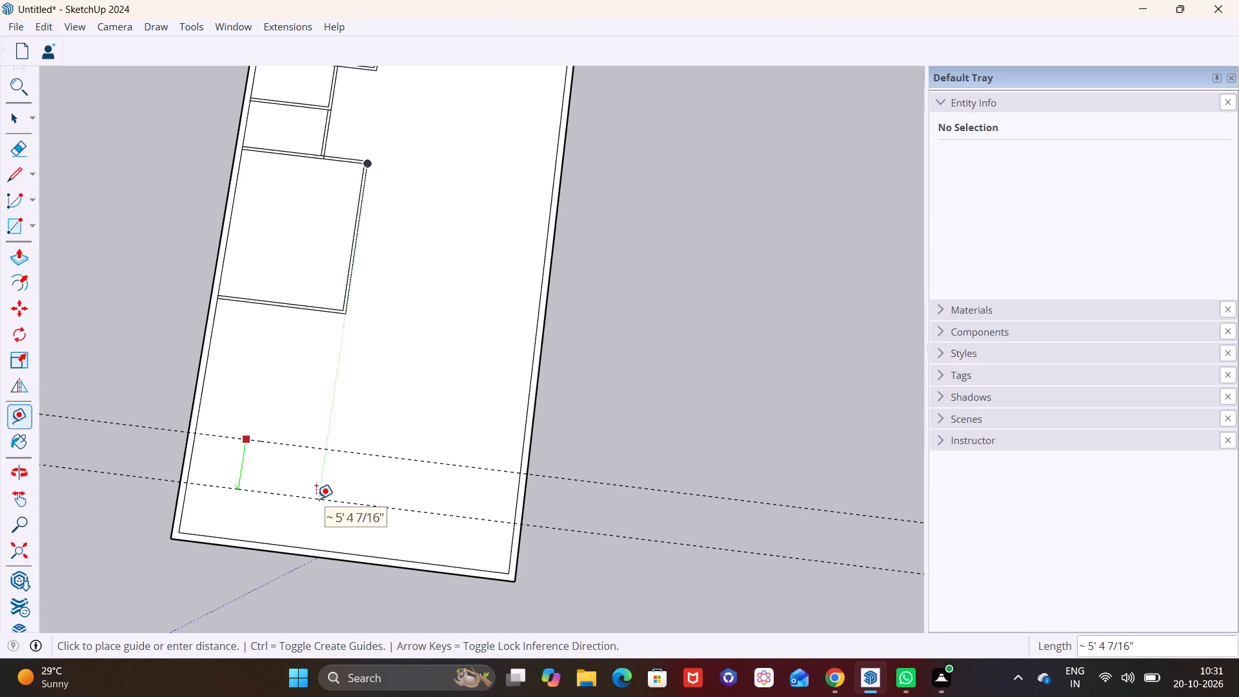
key(4)
key(shift+quotedbl)
key(Return)
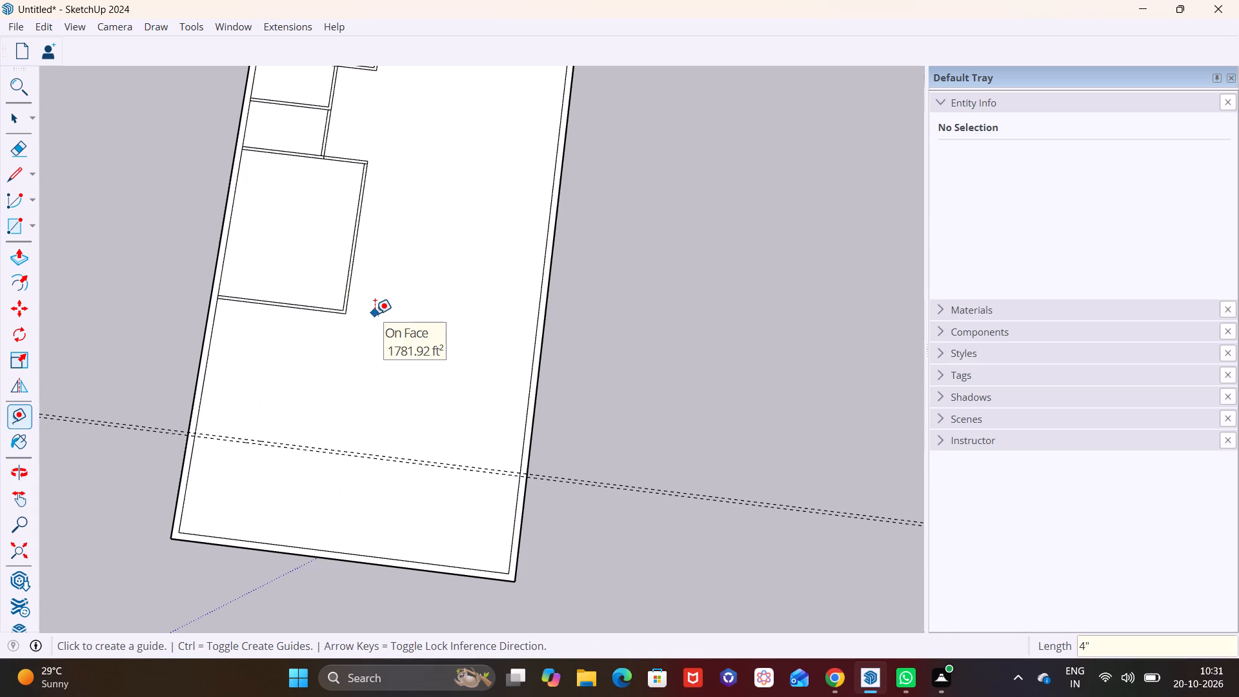
Place a guide 12' from the inner edge of the long side wall adjoining the rooms, plus a second guide 4" beyond it.
click(211, 347)
text(12')
key(Return)
click(319, 357)
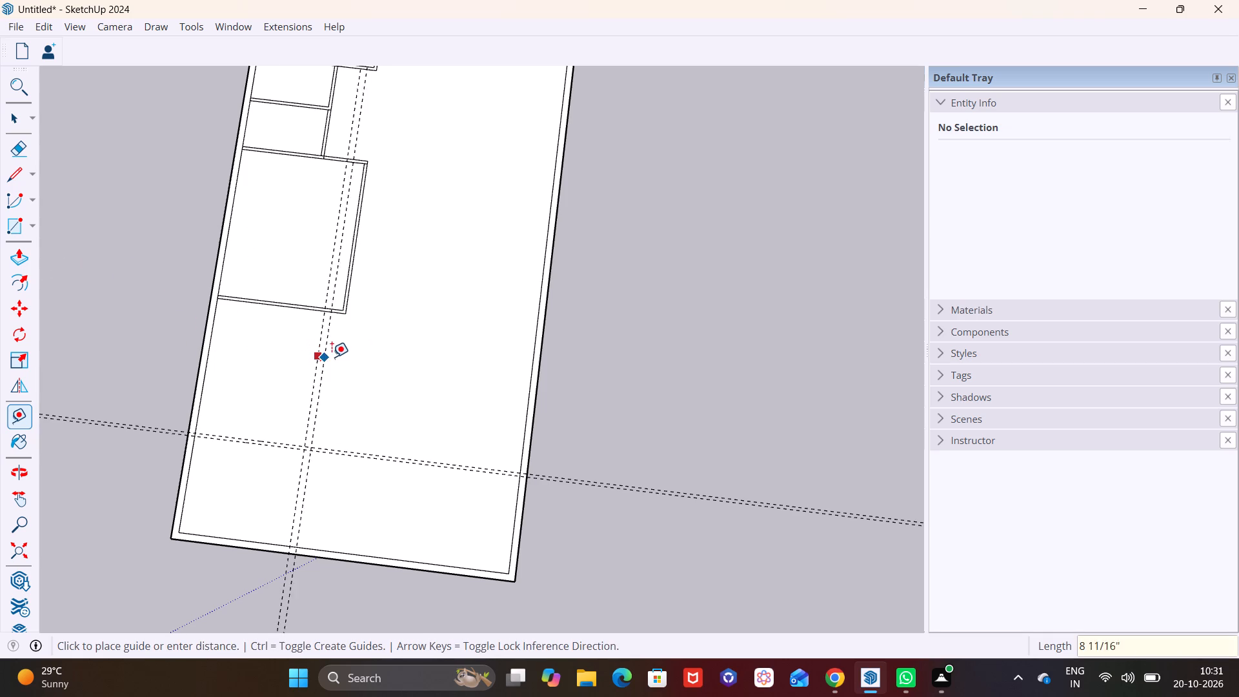
text(4")
key(Return)
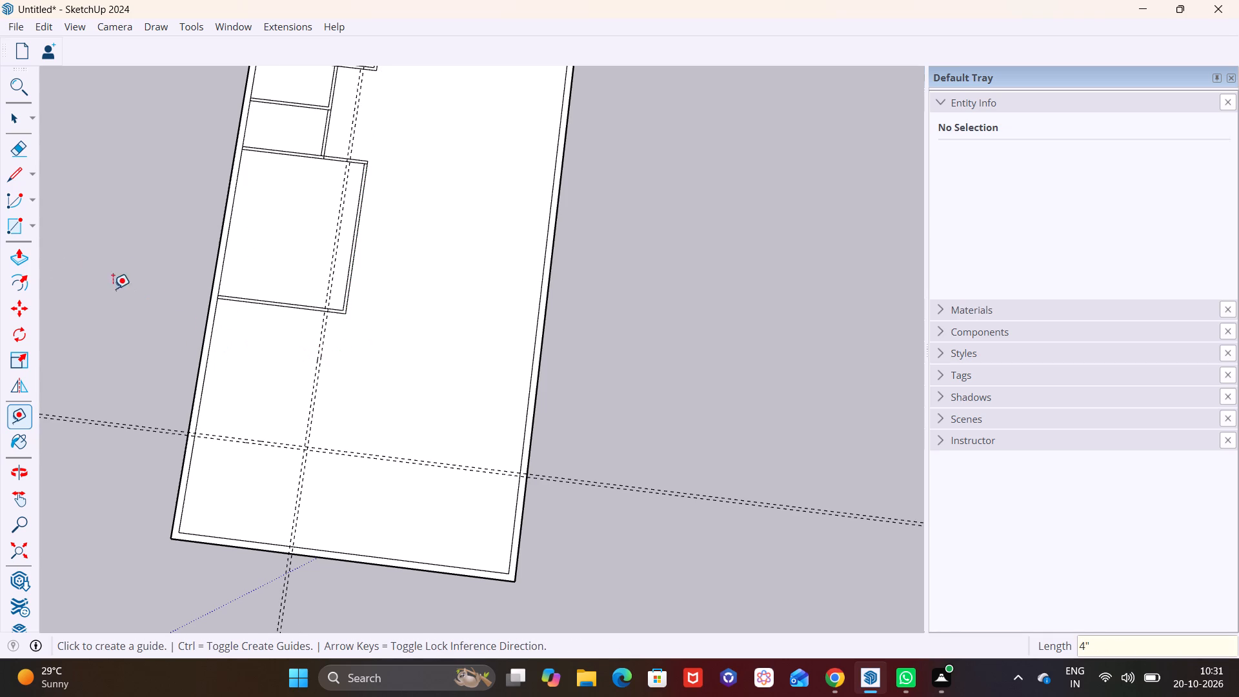
Draw a 12'4" by 15'4" rectangle below the 14' by 17' room to the outer guide intersection, plus a nested 12' by 15' rectangle.
click(32, 223)
drag(39, 254, 41, 248)
scroll(218, 304, up, 2)
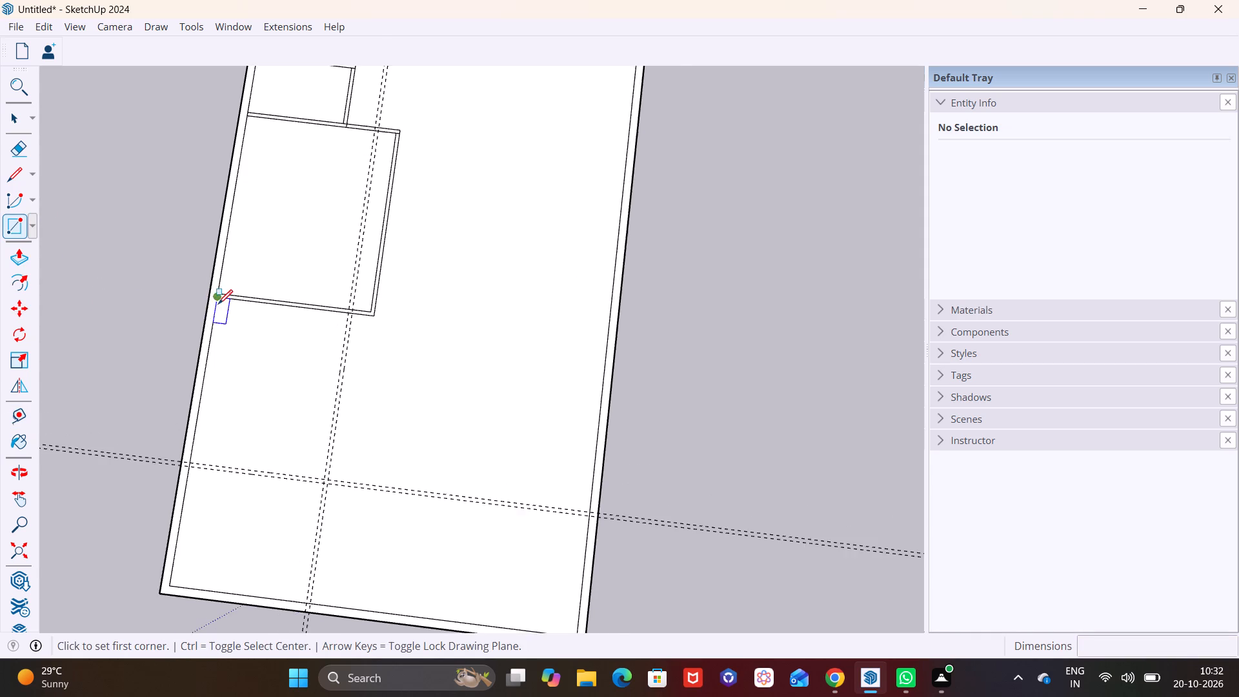
scroll(223, 305, up, 4)
click(209, 290)
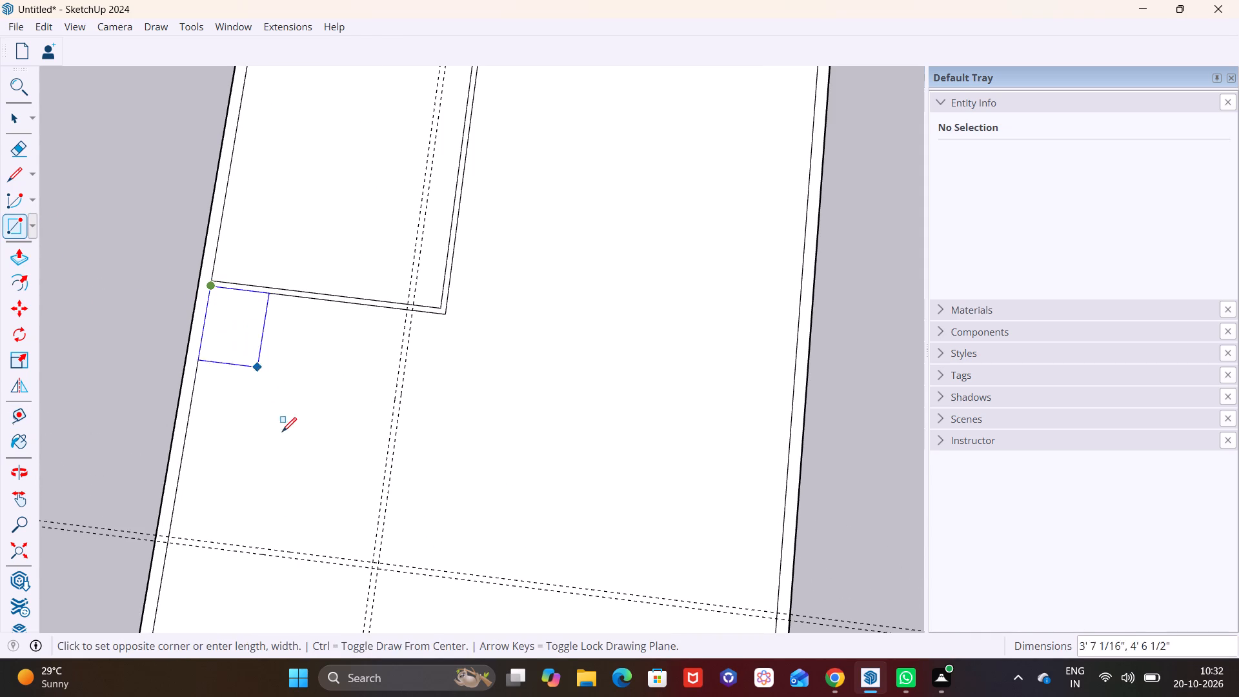
click(375, 571)
click(210, 288)
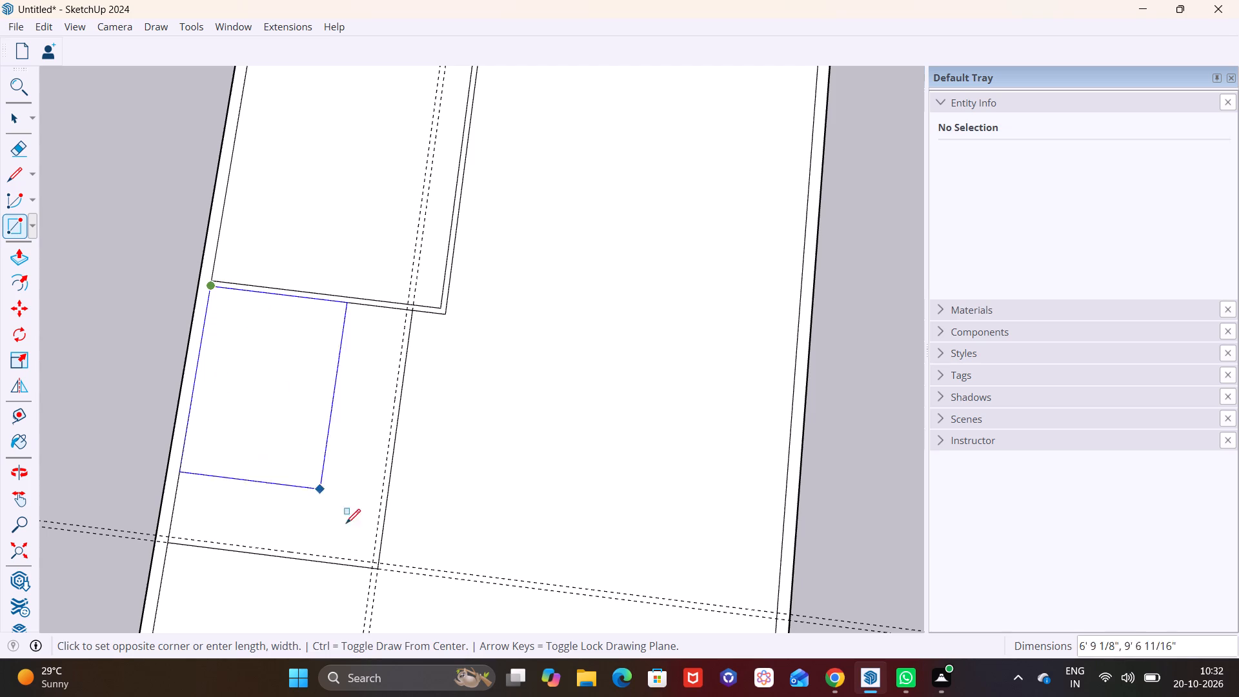
click(374, 560)
scroll(394, 582, up, 8)
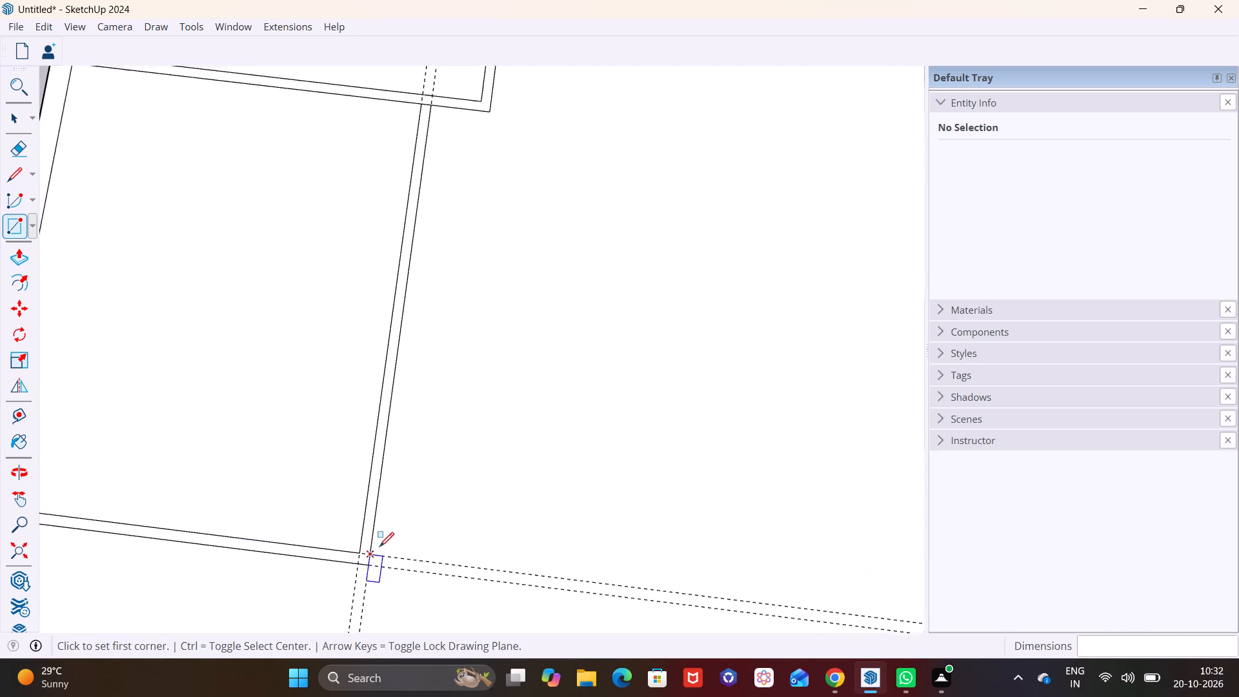
Erase the four construction guides around the 12' by 15' room.
scroll(442, 538, down, 11)
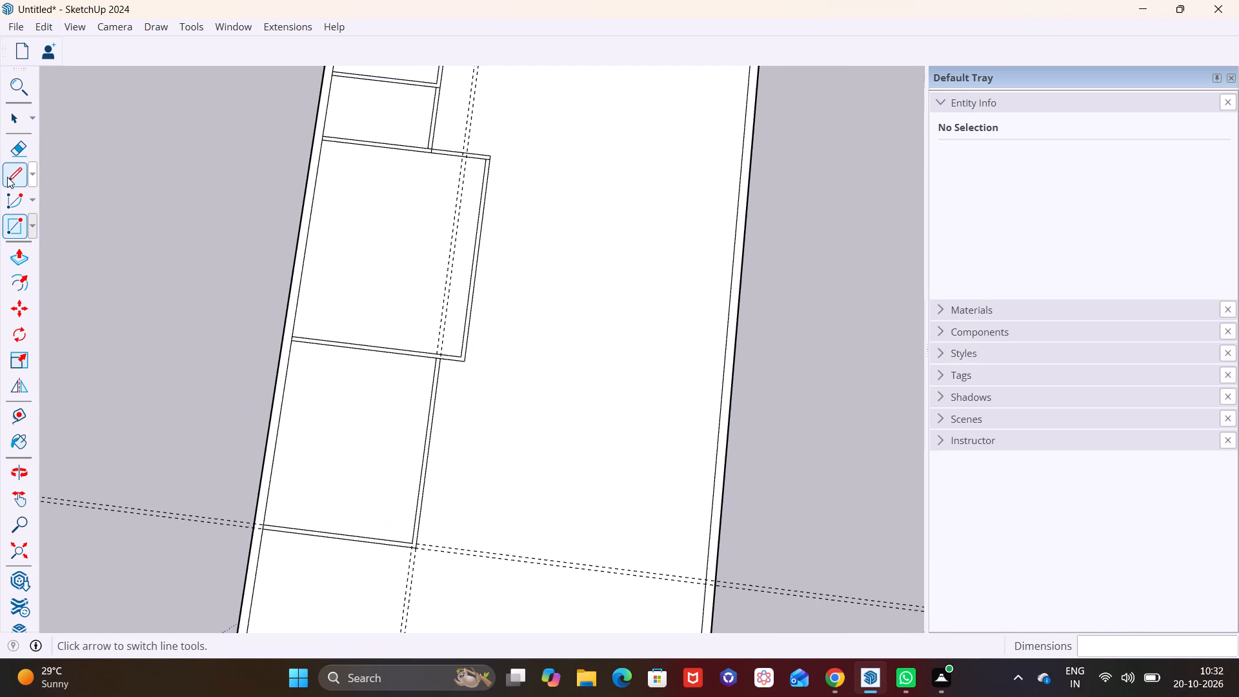
click(13, 148)
drag(401, 285, 458, 288)
drag(489, 507, 483, 570)
scroll(482, 560, down, 4)
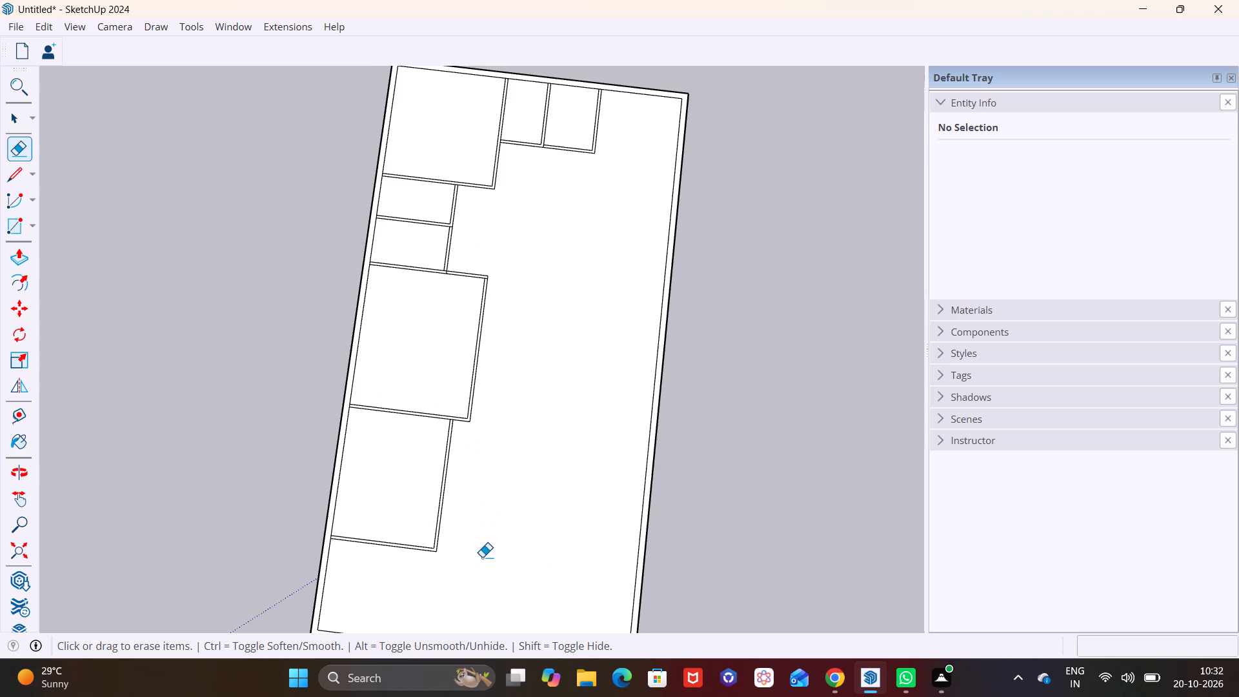
Draw a line from the 12' by 15' room's outer corner straight across to the inner edge of the opposite long side wall.
scroll(482, 555, down, 1)
shift+middle_drag(487, 550, 340, 531)
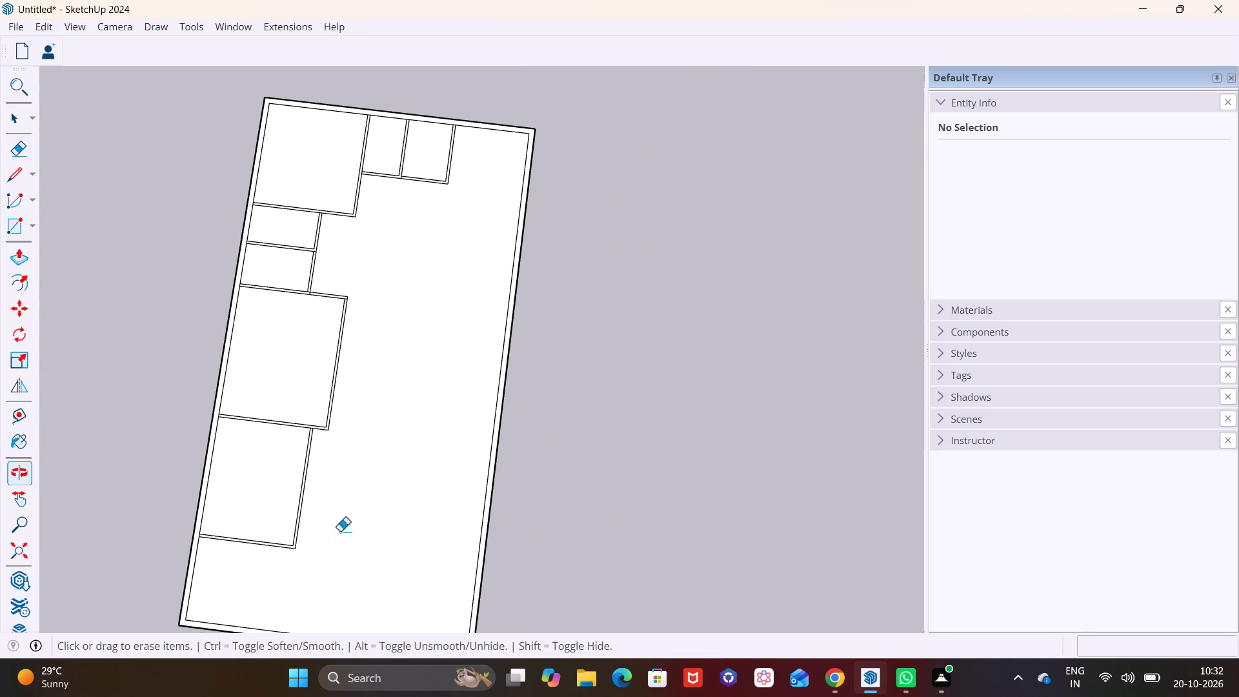
shift+middle_drag(340, 531, 342, 547)
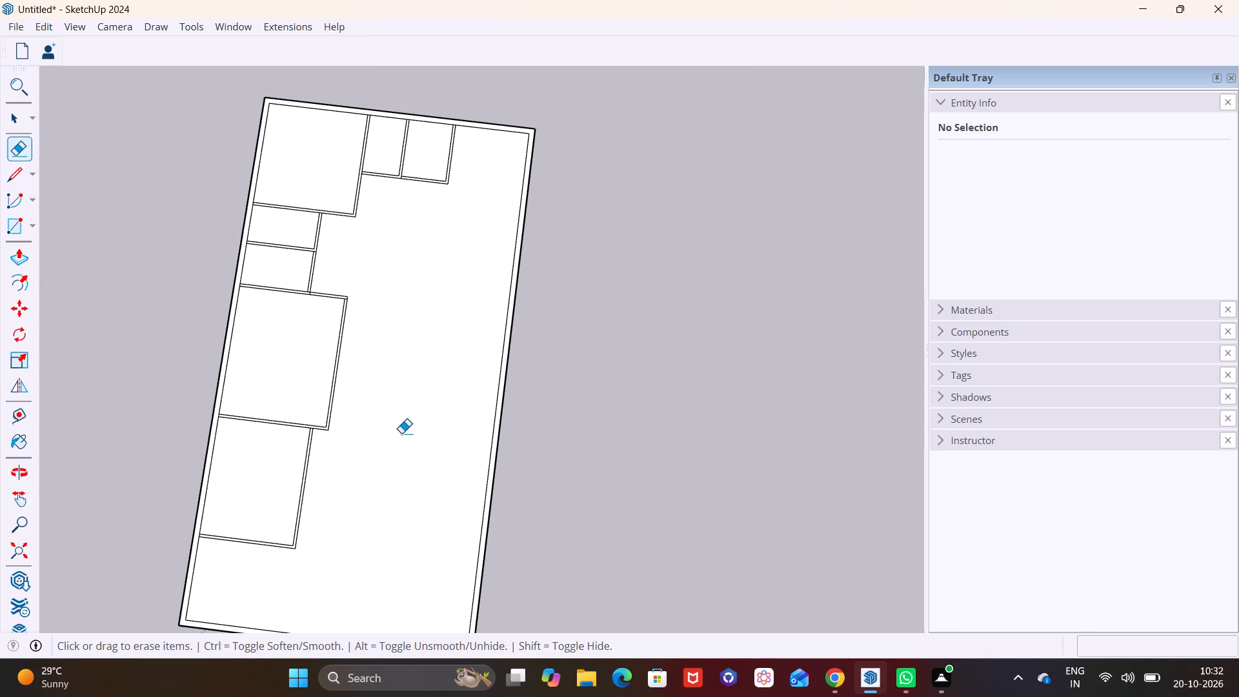
middle_drag(426, 453, 424, 334)
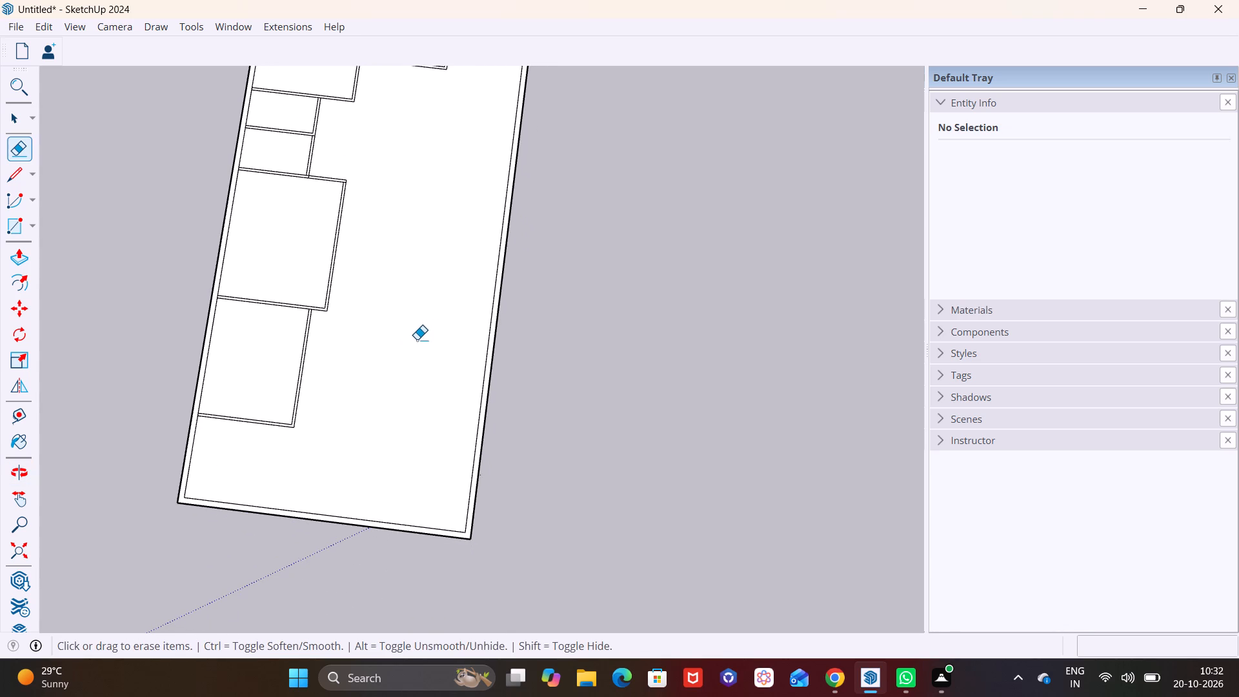
drag(12, 179, 17, 174)
scroll(277, 412, up, 2)
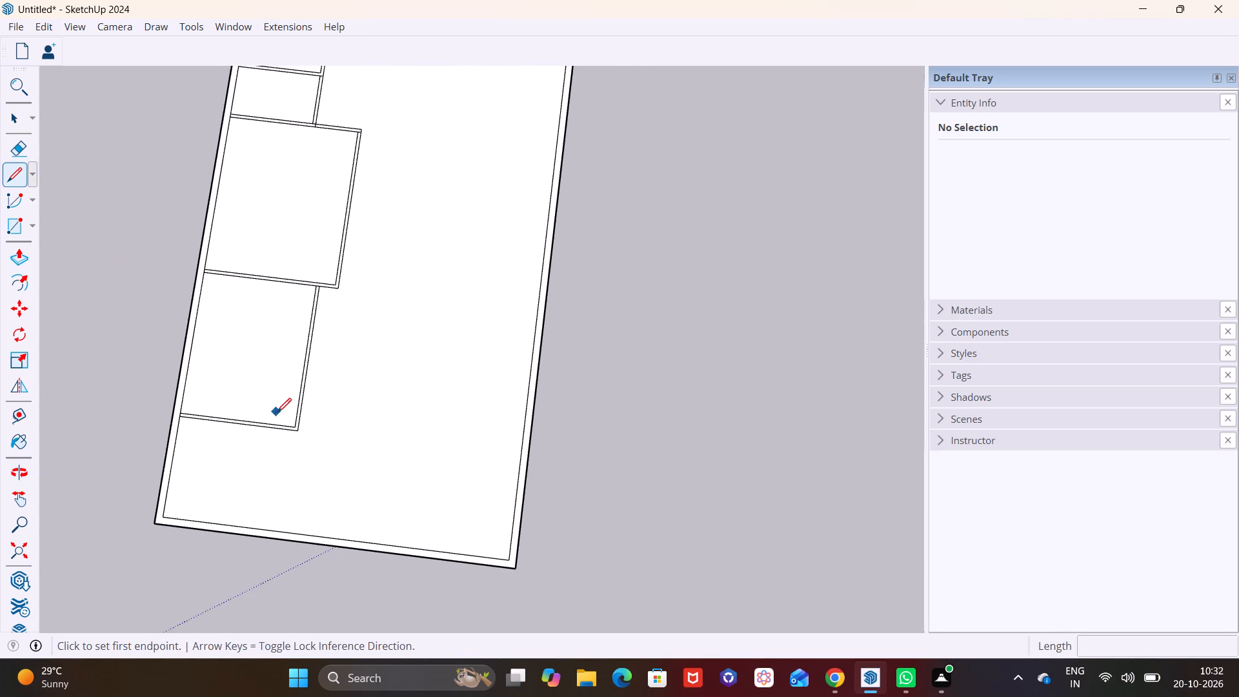
scroll(320, 439, up, 6)
click(278, 426)
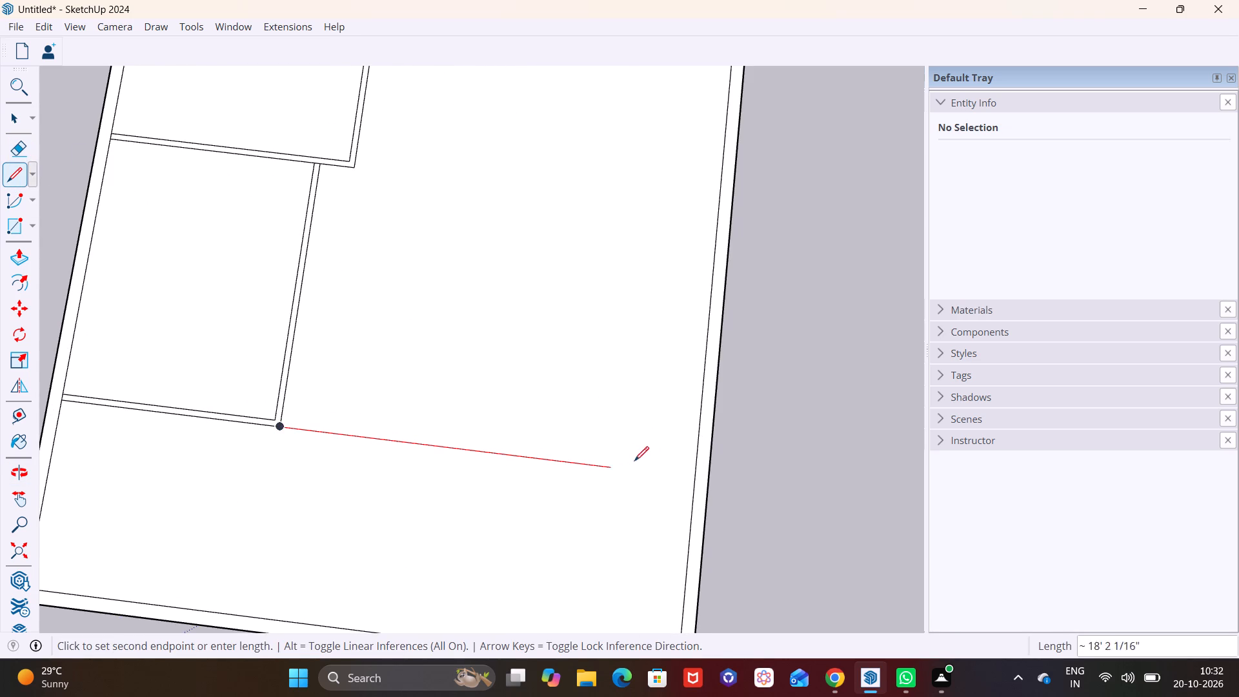
click(698, 471)
key(space)
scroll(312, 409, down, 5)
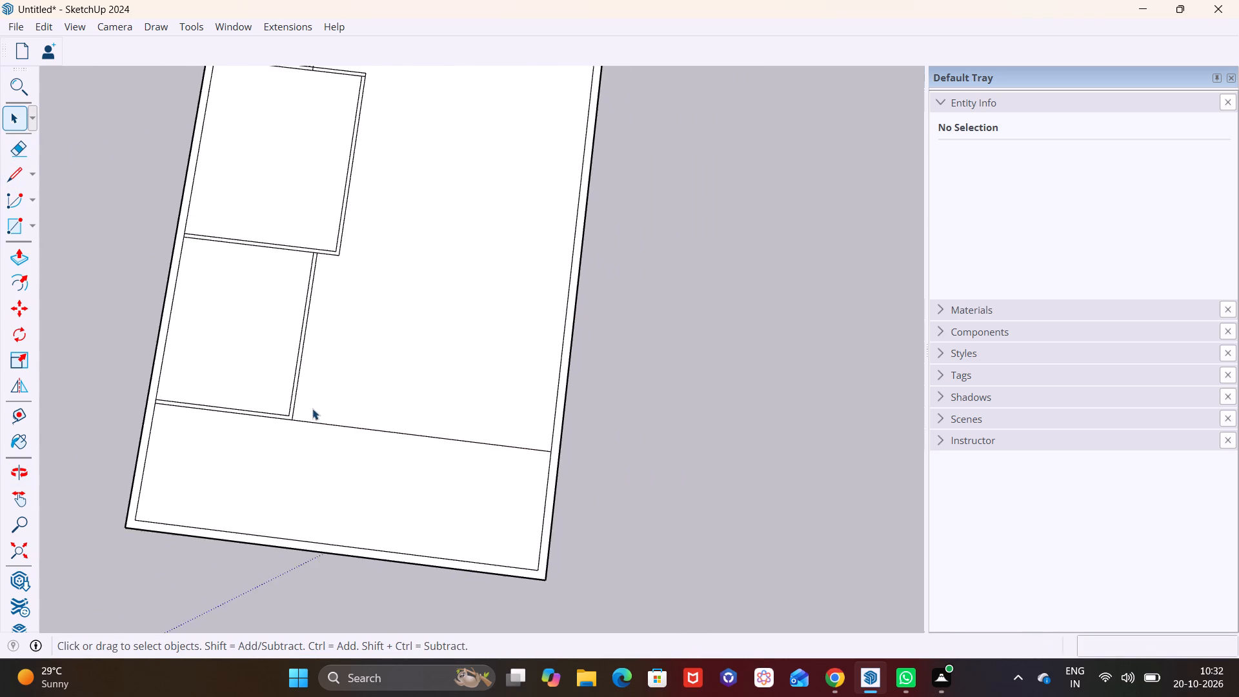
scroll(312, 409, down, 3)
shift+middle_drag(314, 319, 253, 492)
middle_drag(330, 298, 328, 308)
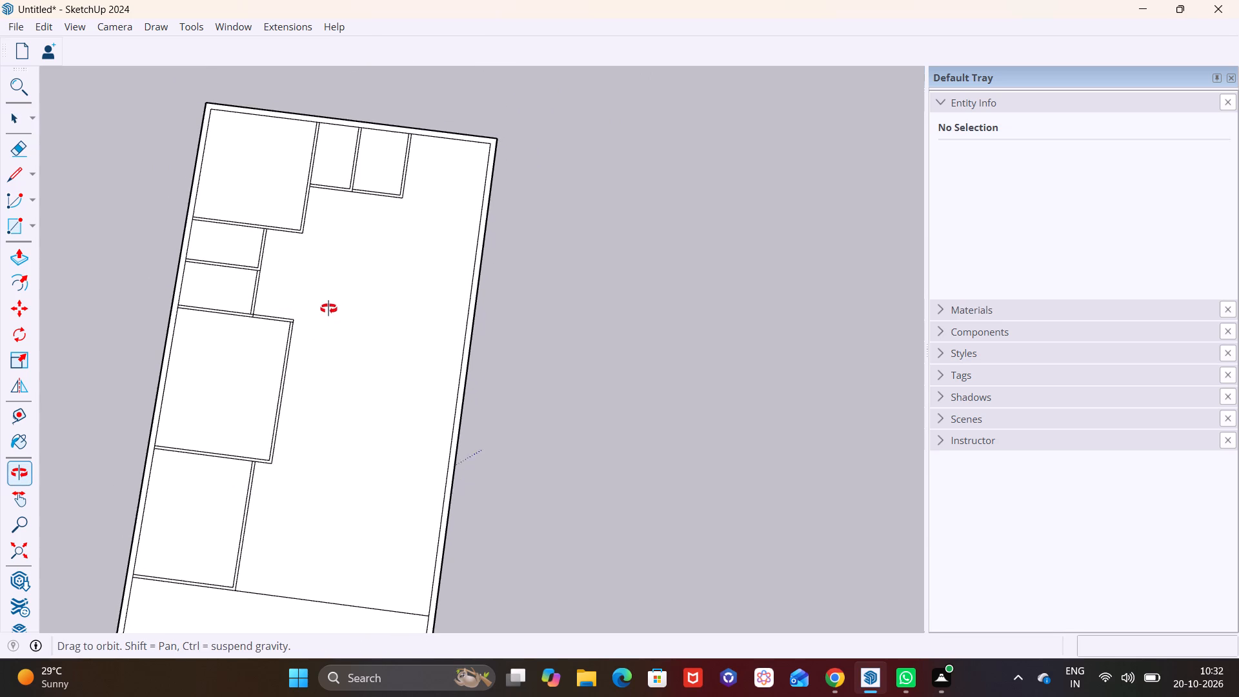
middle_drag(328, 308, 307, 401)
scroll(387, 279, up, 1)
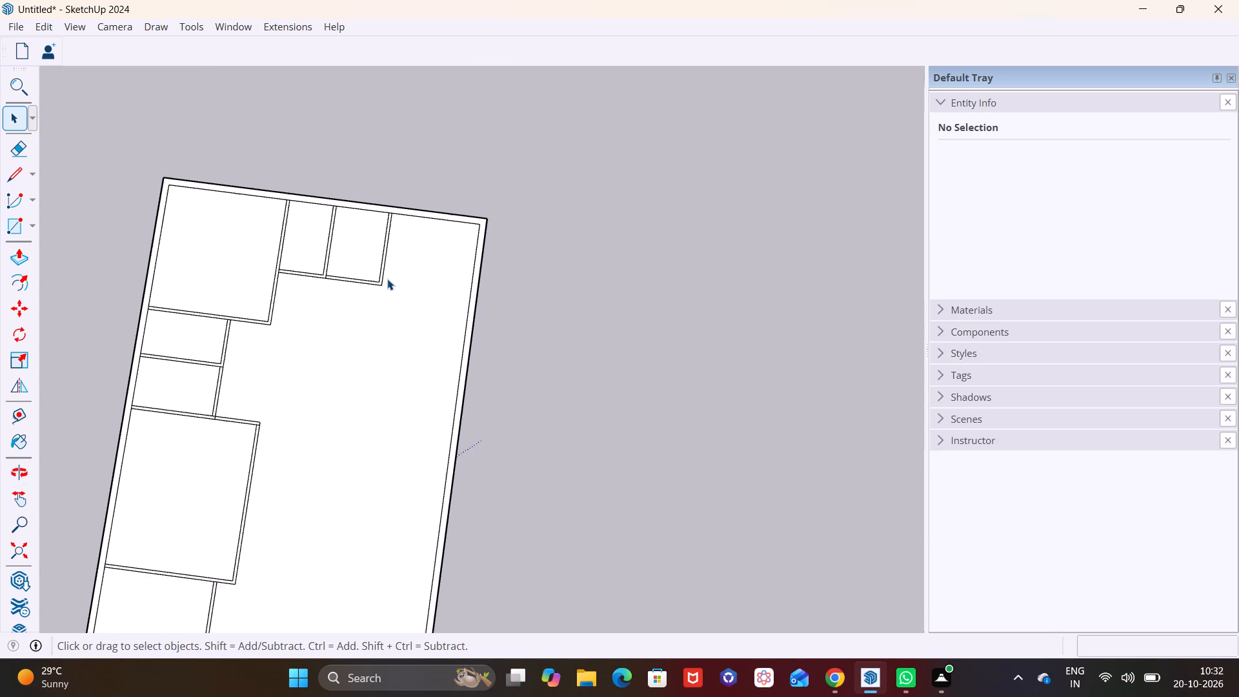
Place a guide 12' from the inner edge of the short wall beside the small rooms, plus a second guide 4" beyond it.
scroll(387, 279, up, 2)
shift+middle_drag(386, 279, 346, 336)
shift+scroll(347, 334, up, 1)
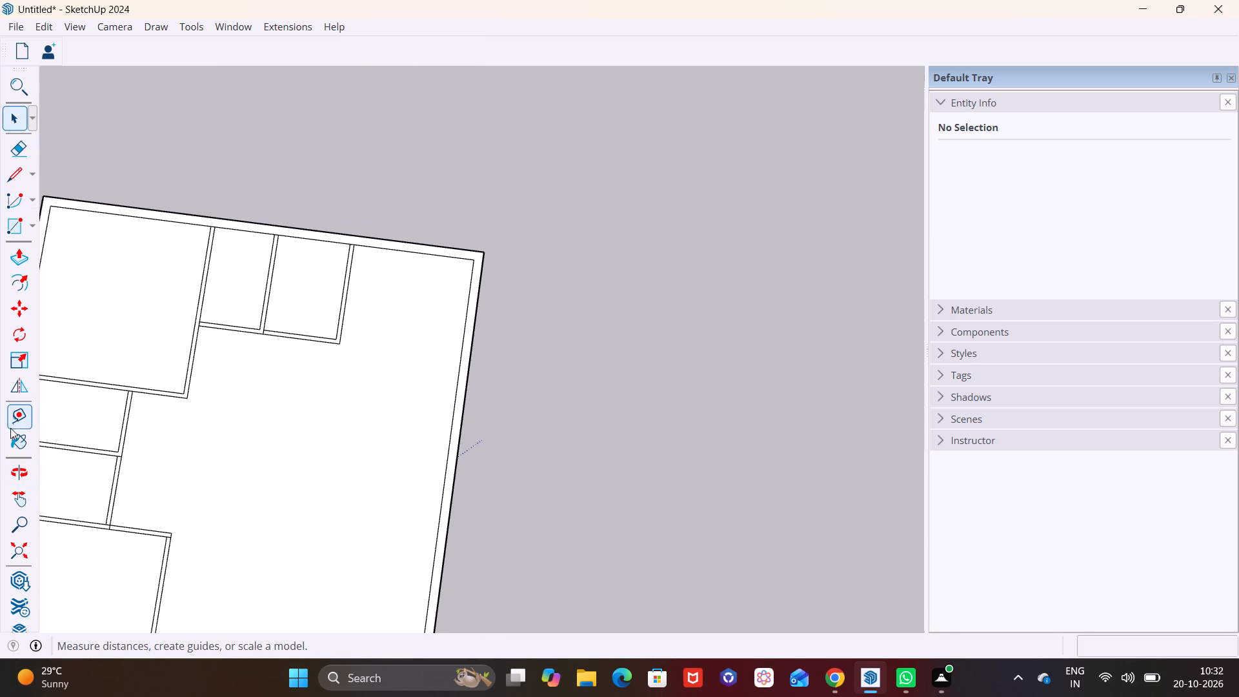
click(20, 405)
click(446, 260)
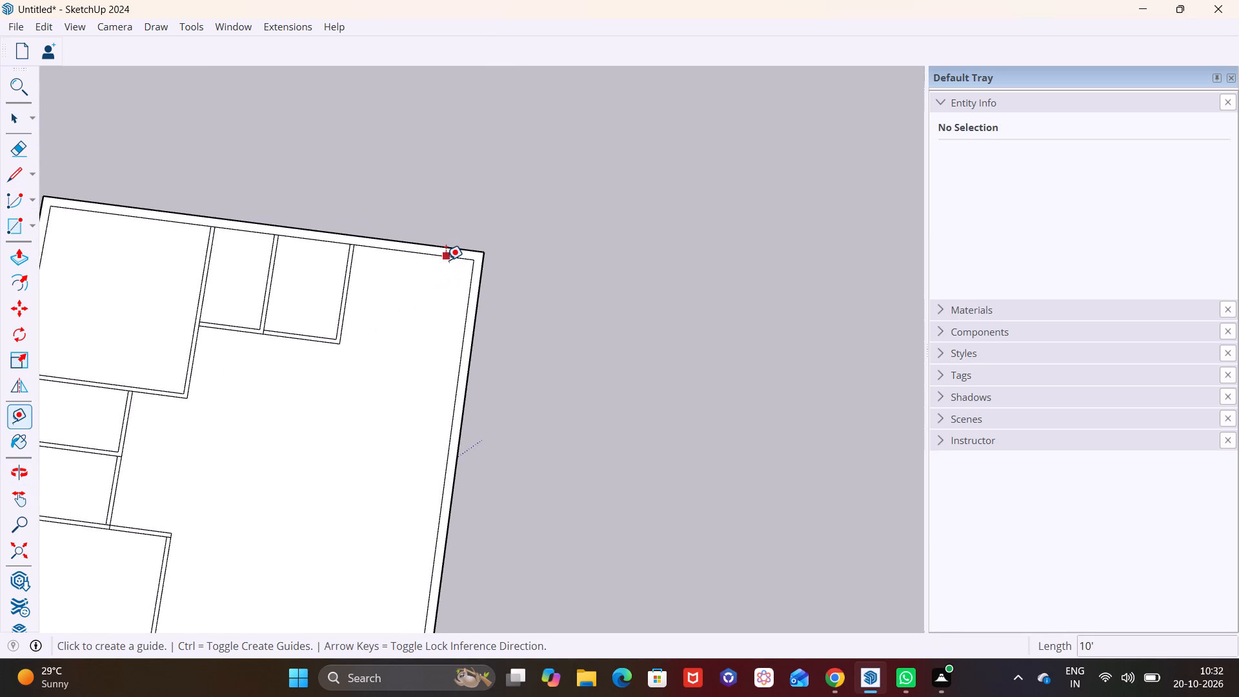
text(12')
key(Return)
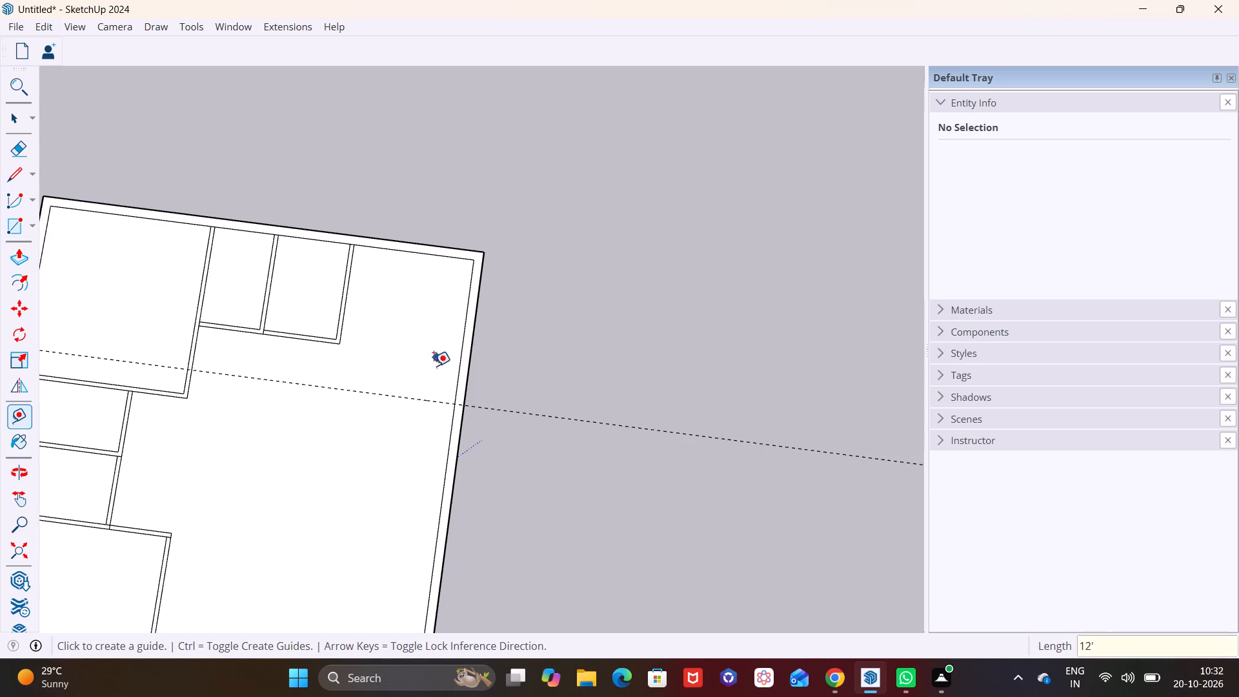
click(410, 397)
text(4")
key(Return)
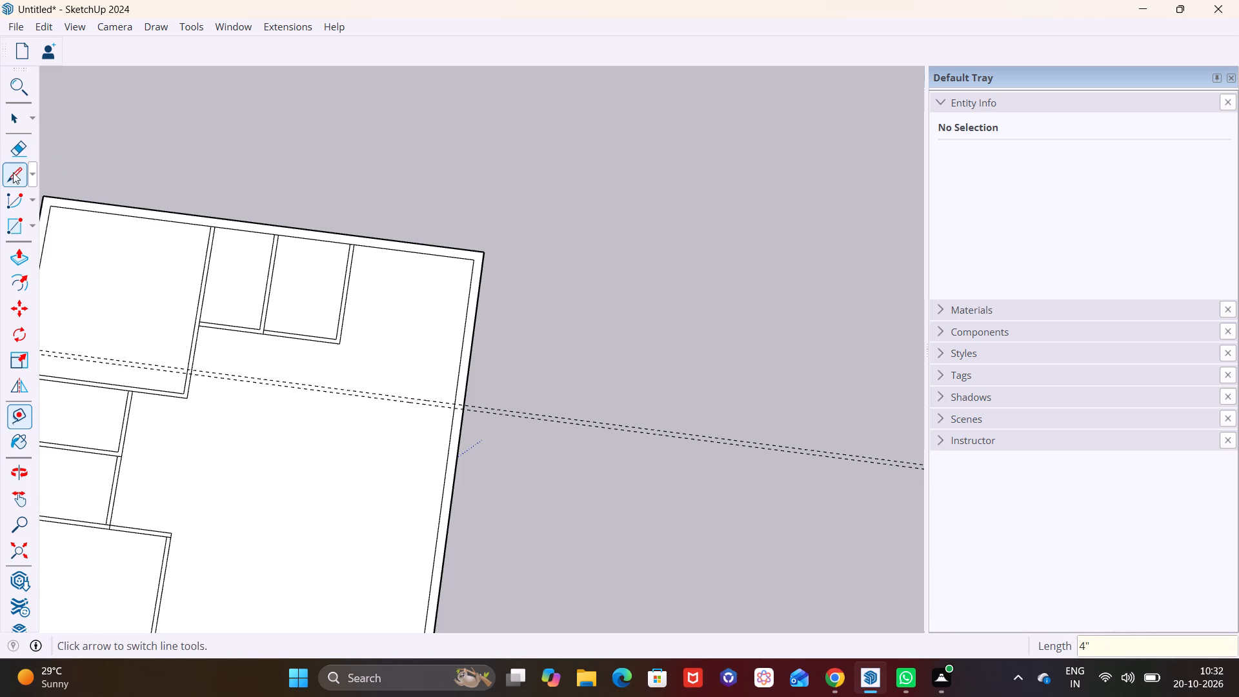
Draw two parallel lines extending the end partition of the small rooms from its inner and outer corners to the outer guide.
click(6, 176)
scroll(303, 361, up, 5)
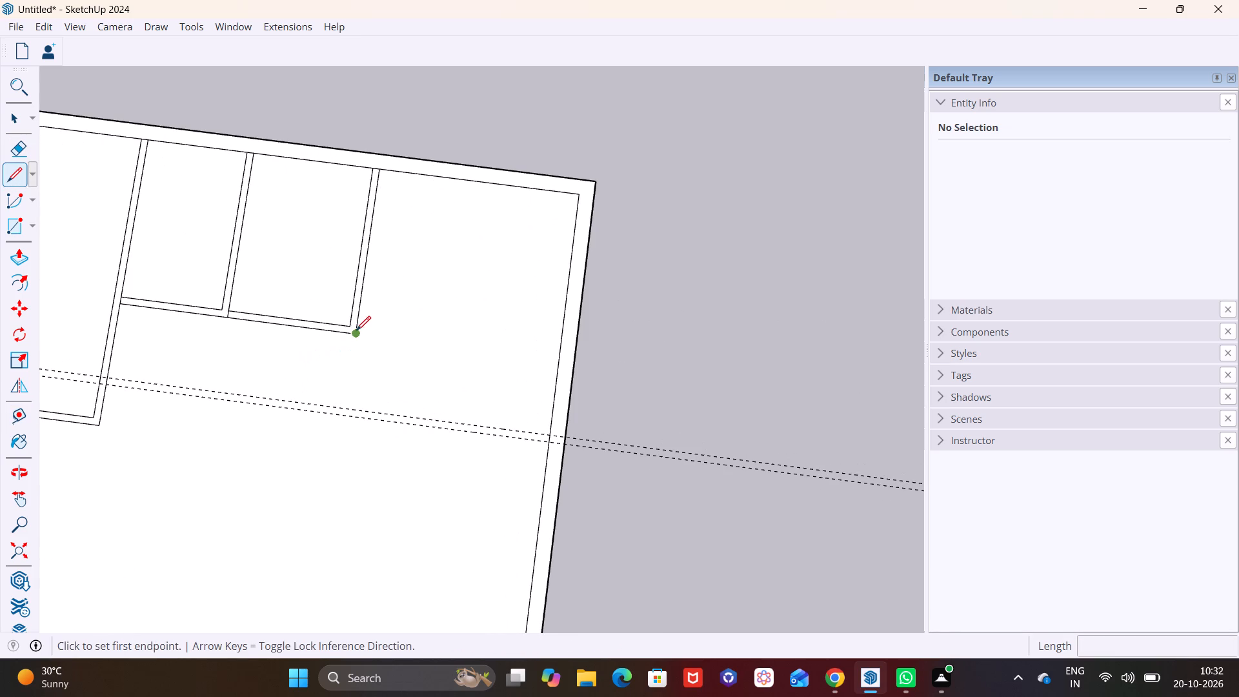
click(356, 330)
click(340, 406)
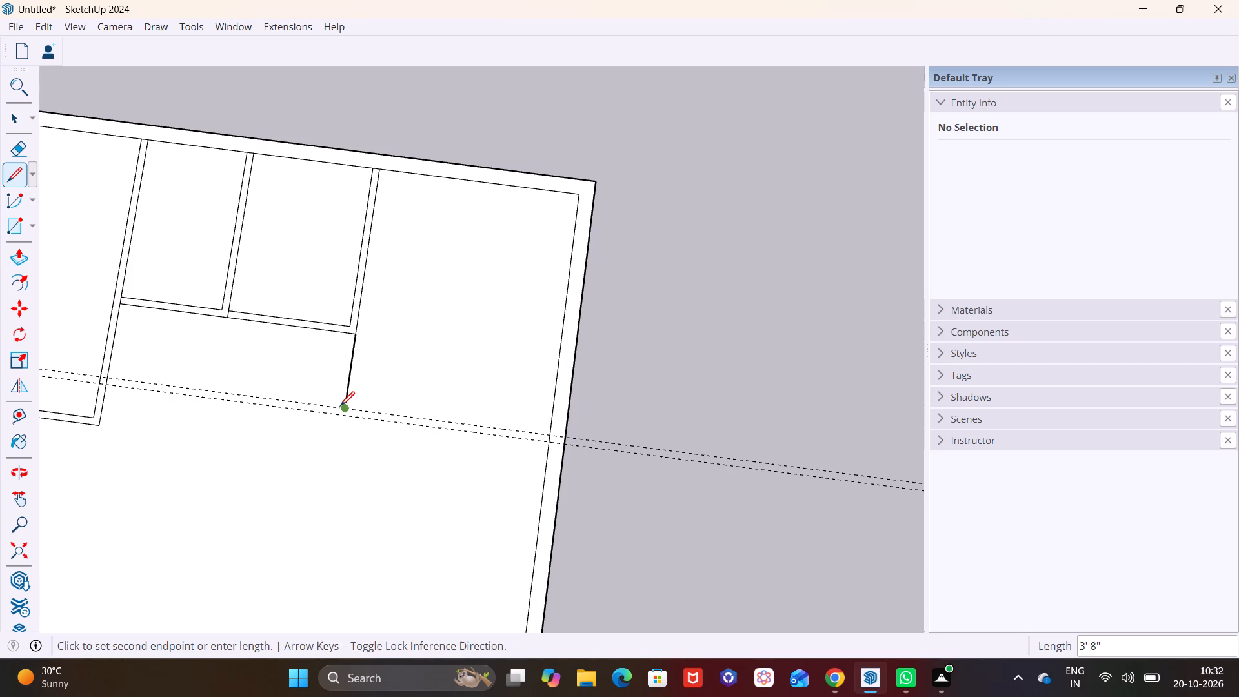
click(343, 409)
click(344, 419)
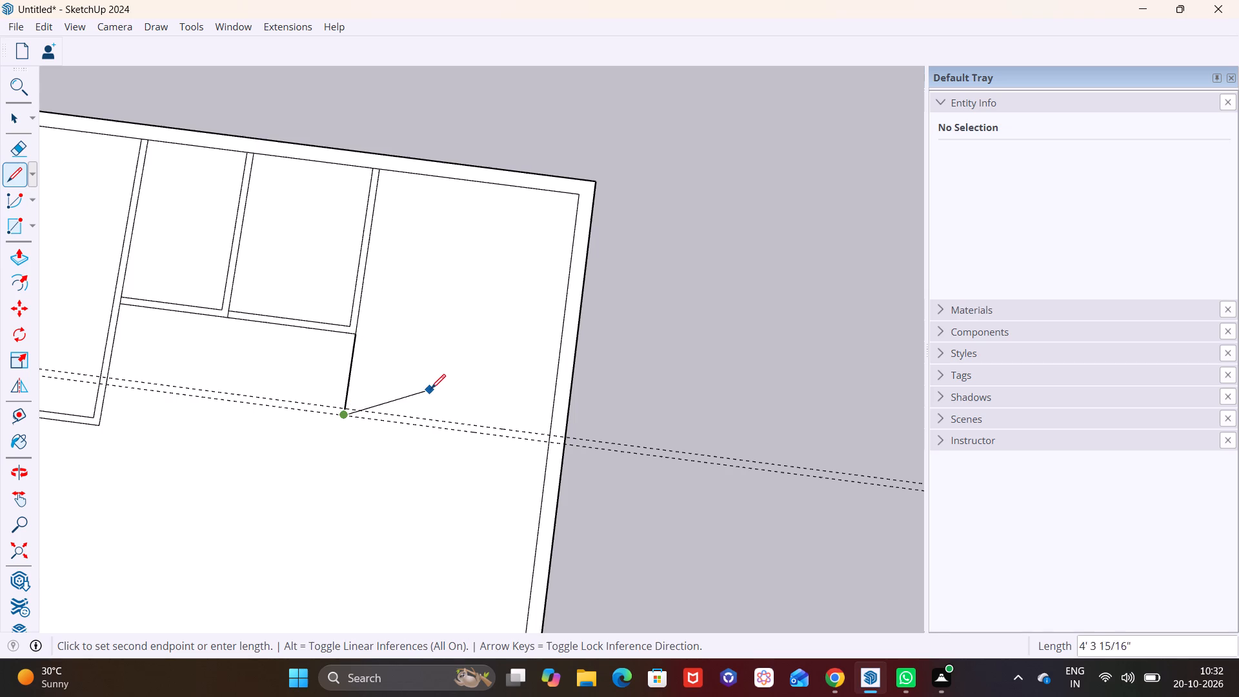
key(space)
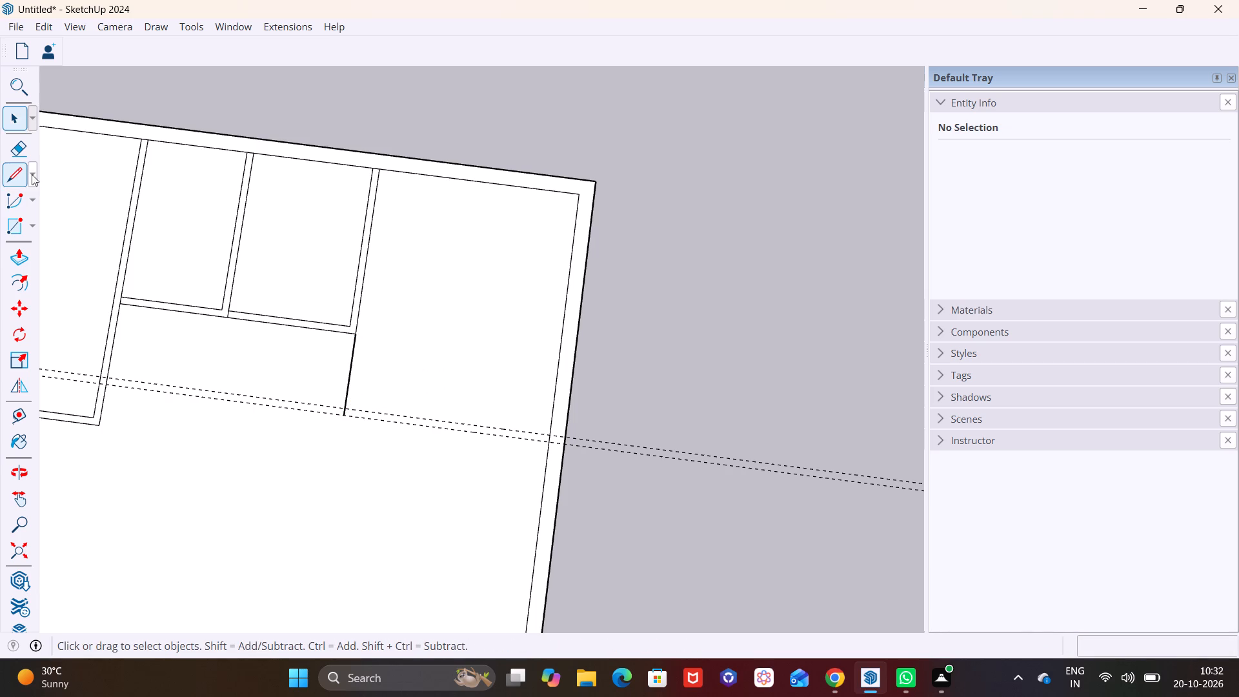
click(16, 172)
click(348, 327)
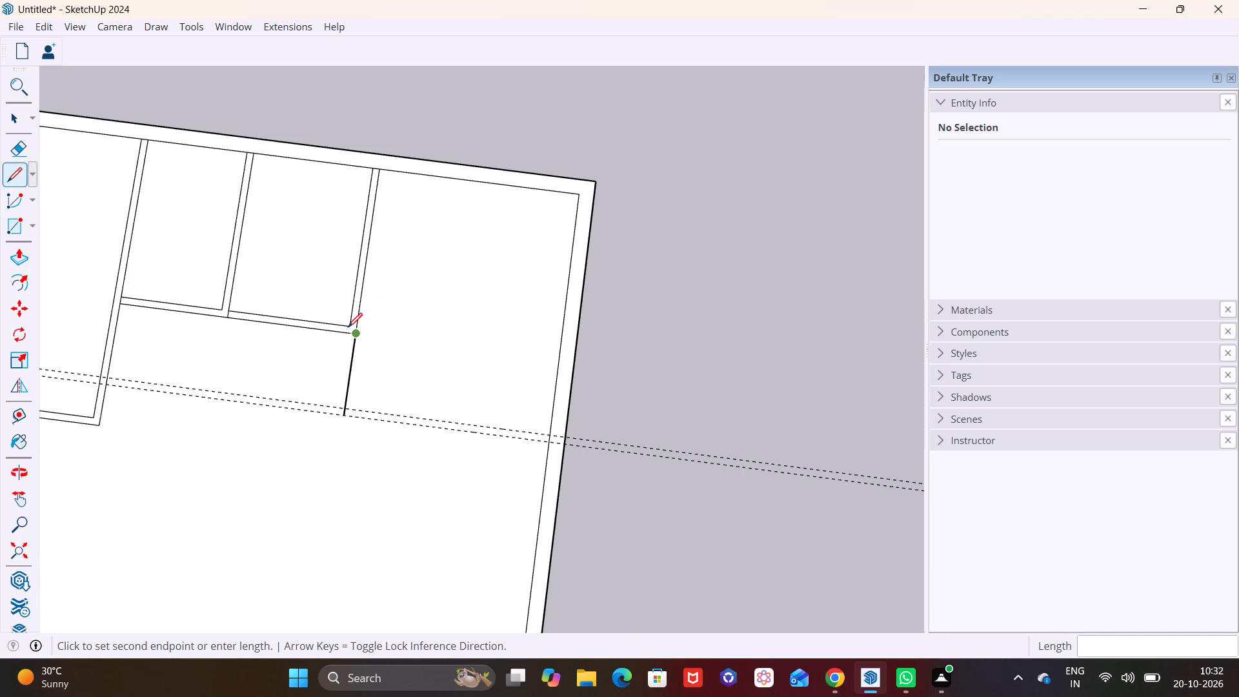
key(space)
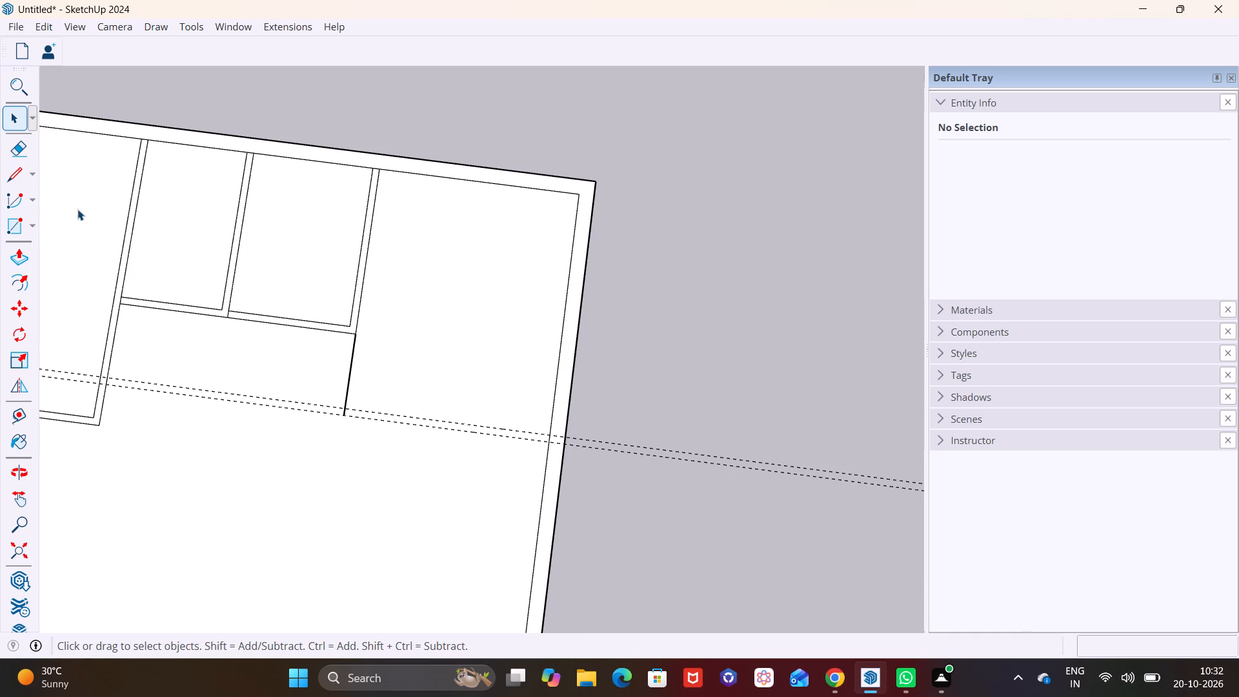
click(24, 176)
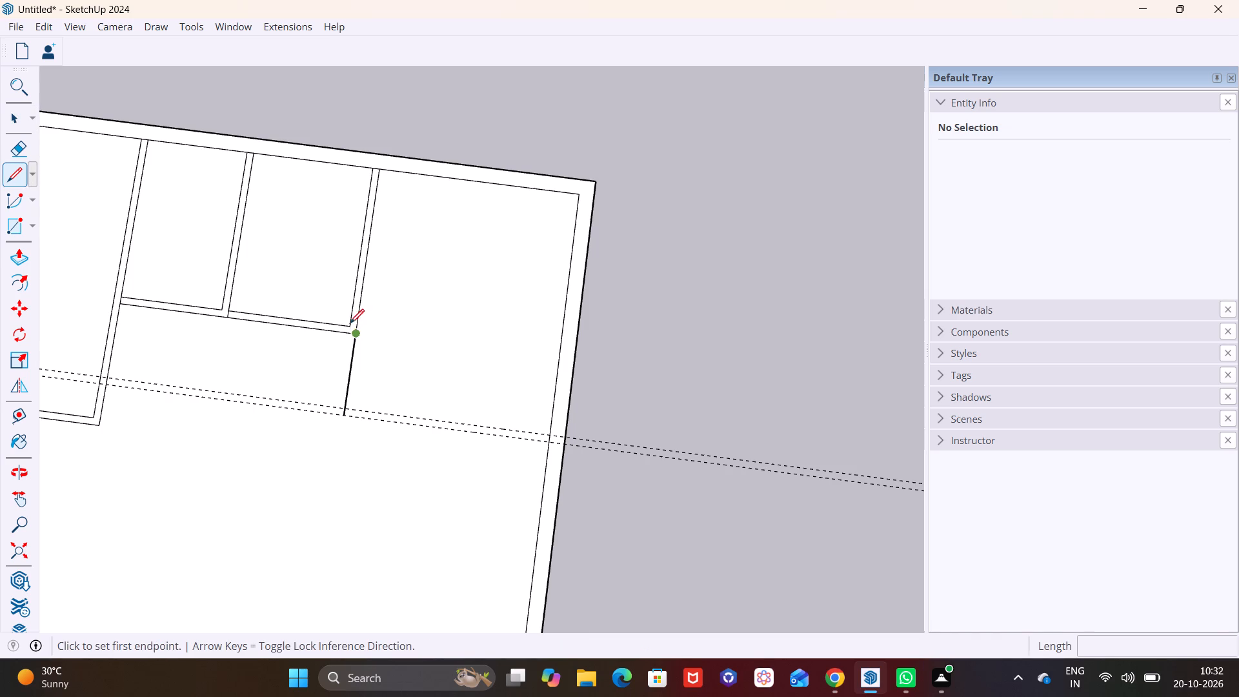
click(348, 321)
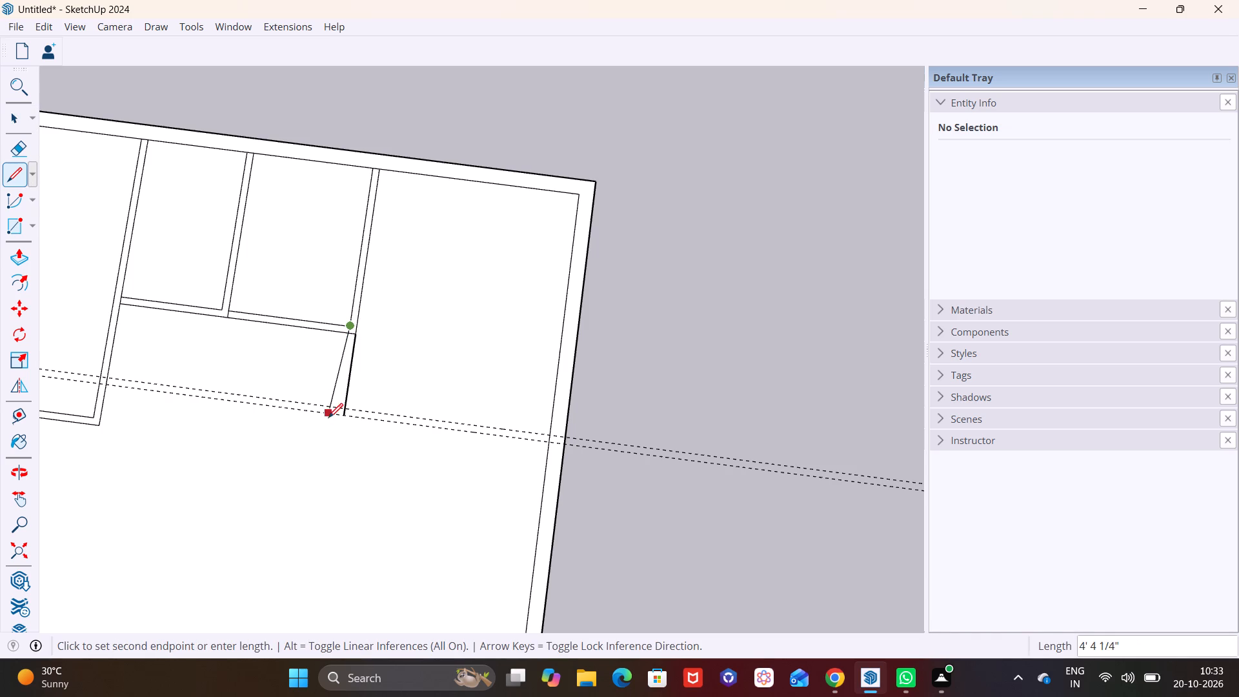
click(331, 418)
key(space)
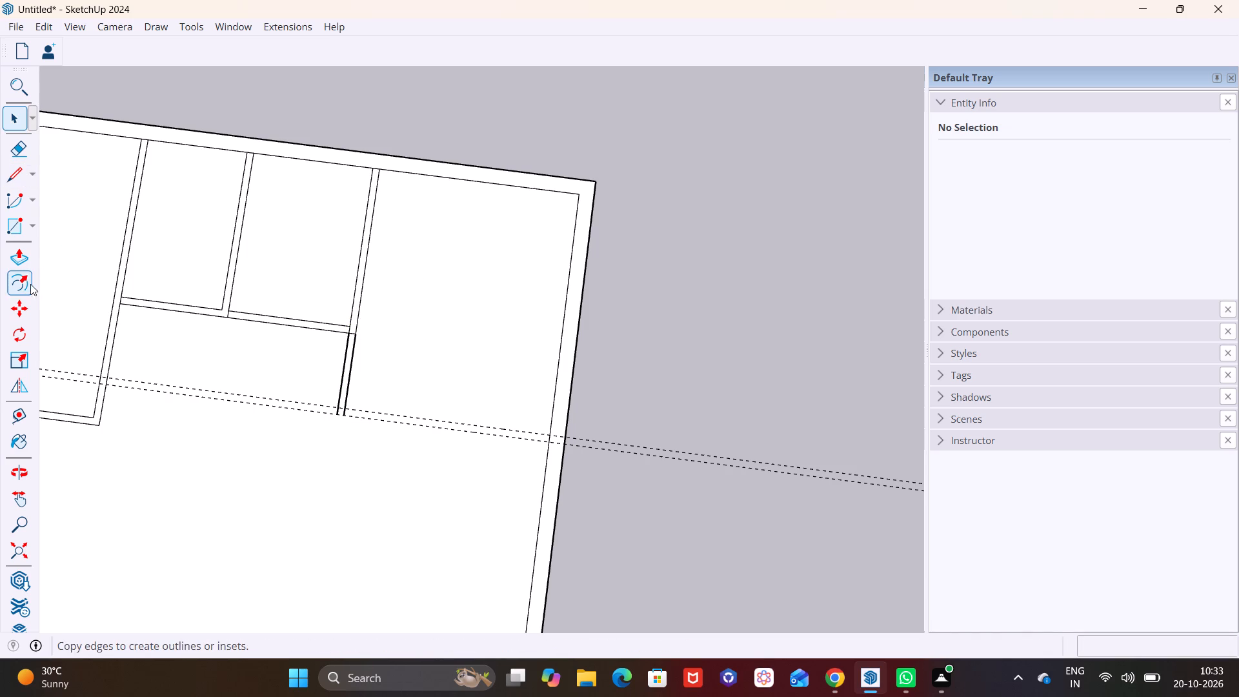
Draw a 12' by 10' rectangle in the plot corner beside the small rooms, plus a surrounding 12'4" by 10'4" rectangle to the outer guide.
click(32, 221)
click(43, 251)
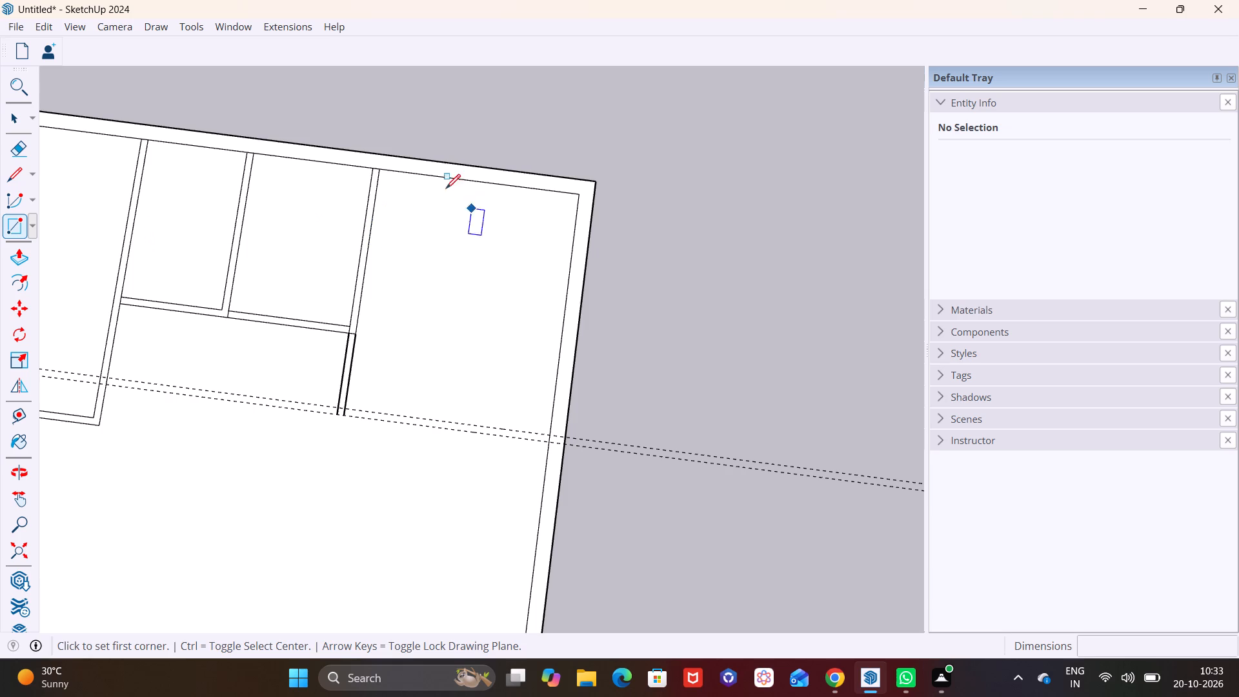
click(383, 169)
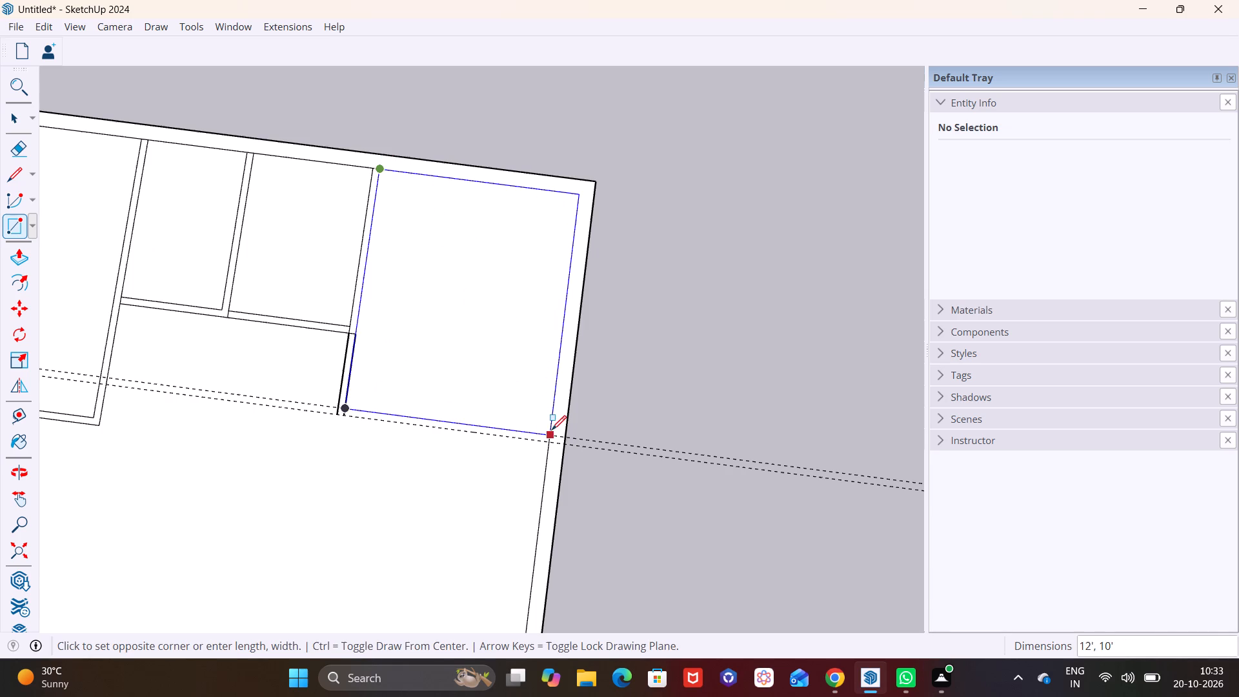
click(552, 432)
click(374, 172)
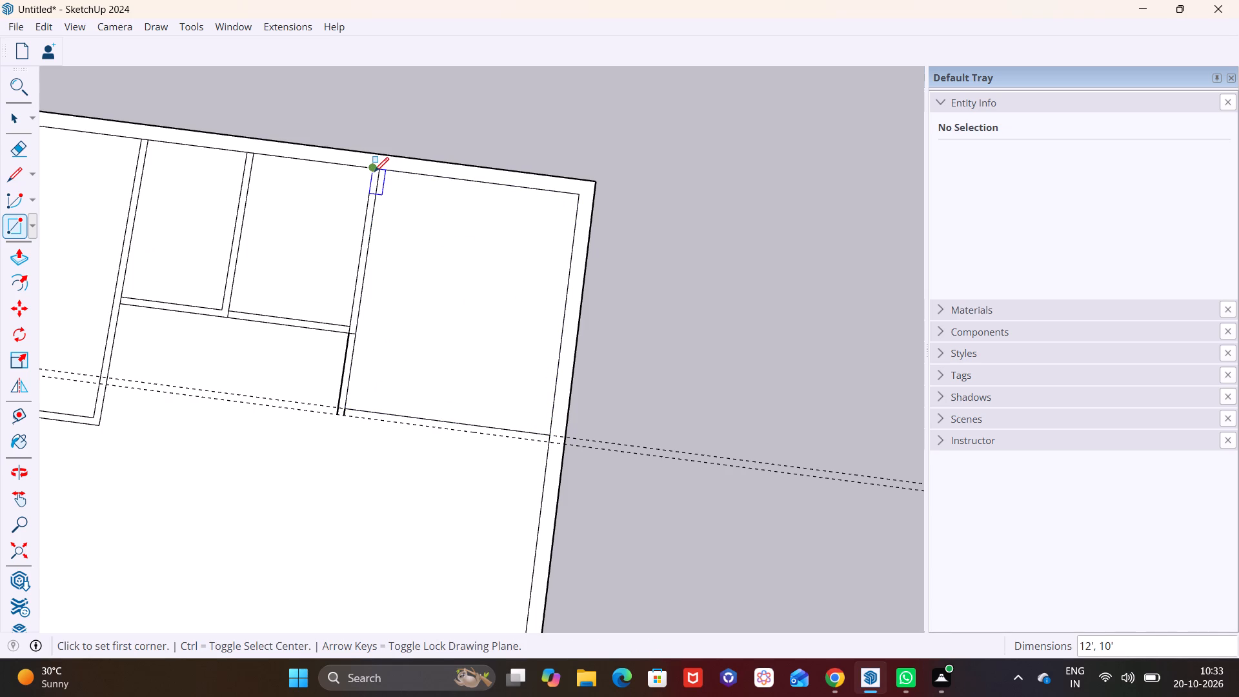
click(546, 447)
scroll(610, 397, down, 2)
key(space)
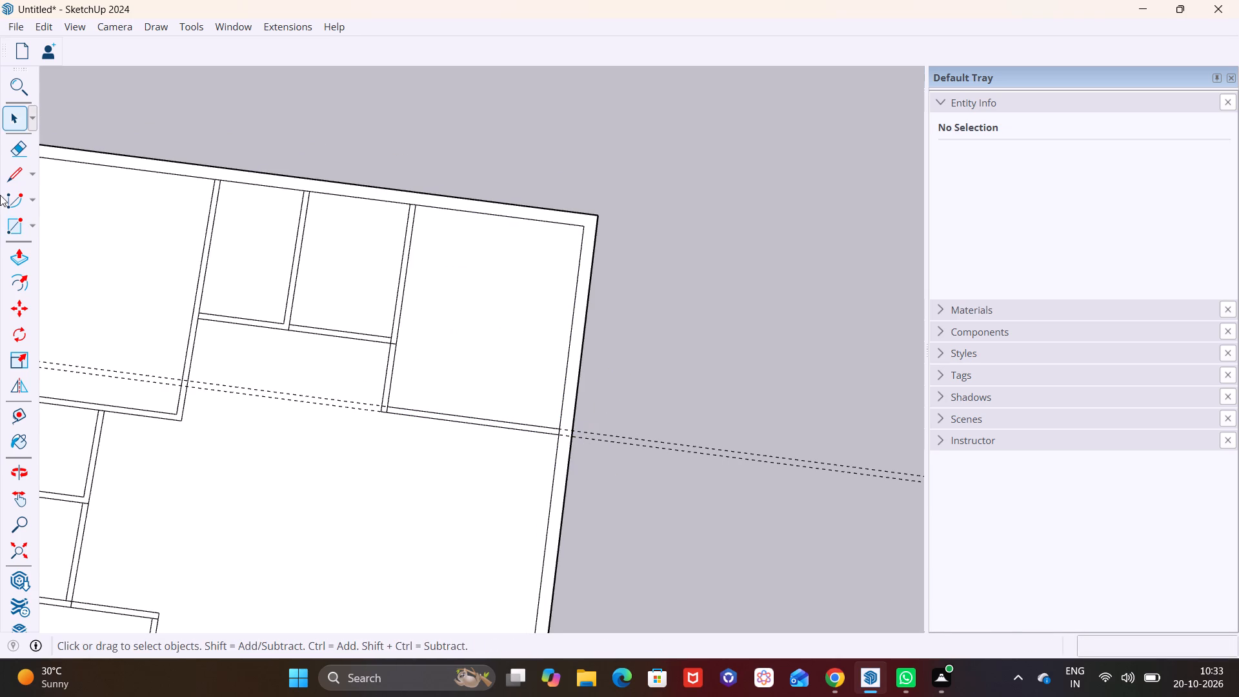
Erase the two construction guides running along the 12' by 10' corner room.
click(13, 143)
drag(250, 360, 250, 401)
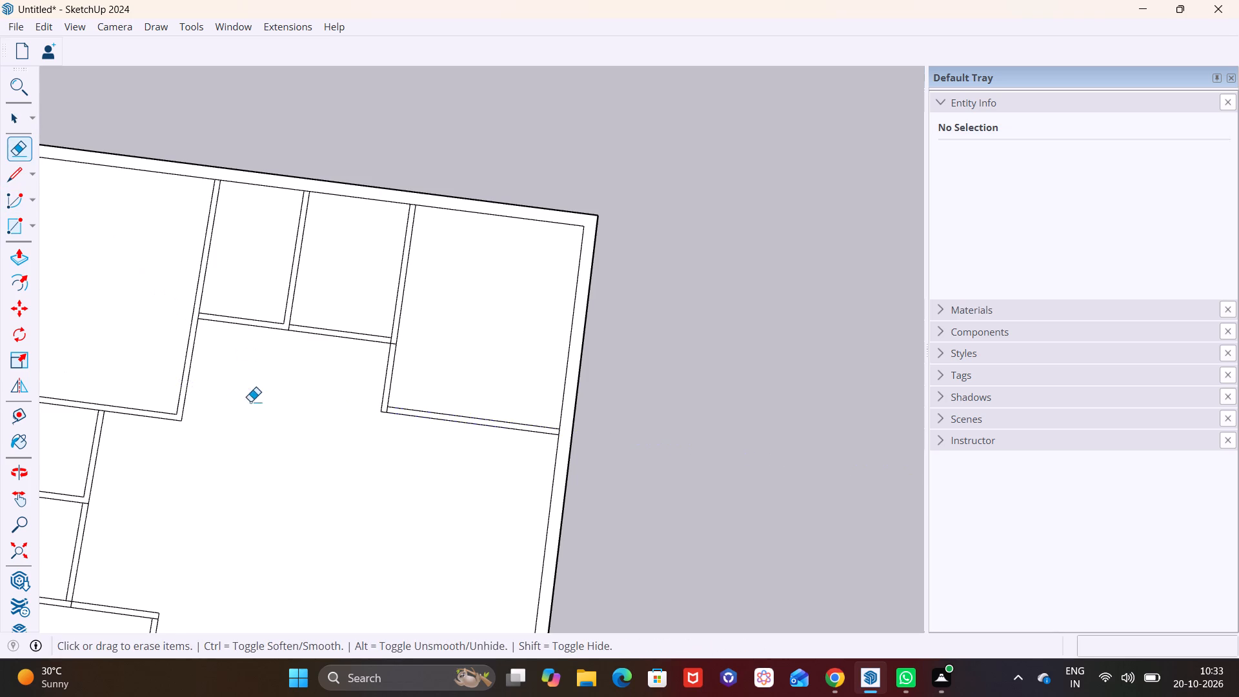
Place a guide 12' from the inner edge of the long side wall opposite the 12' by 15' room, plus a second guide 4" beyond it.
scroll(287, 392, down, 4)
shift+middle_drag(349, 421, 434, 276)
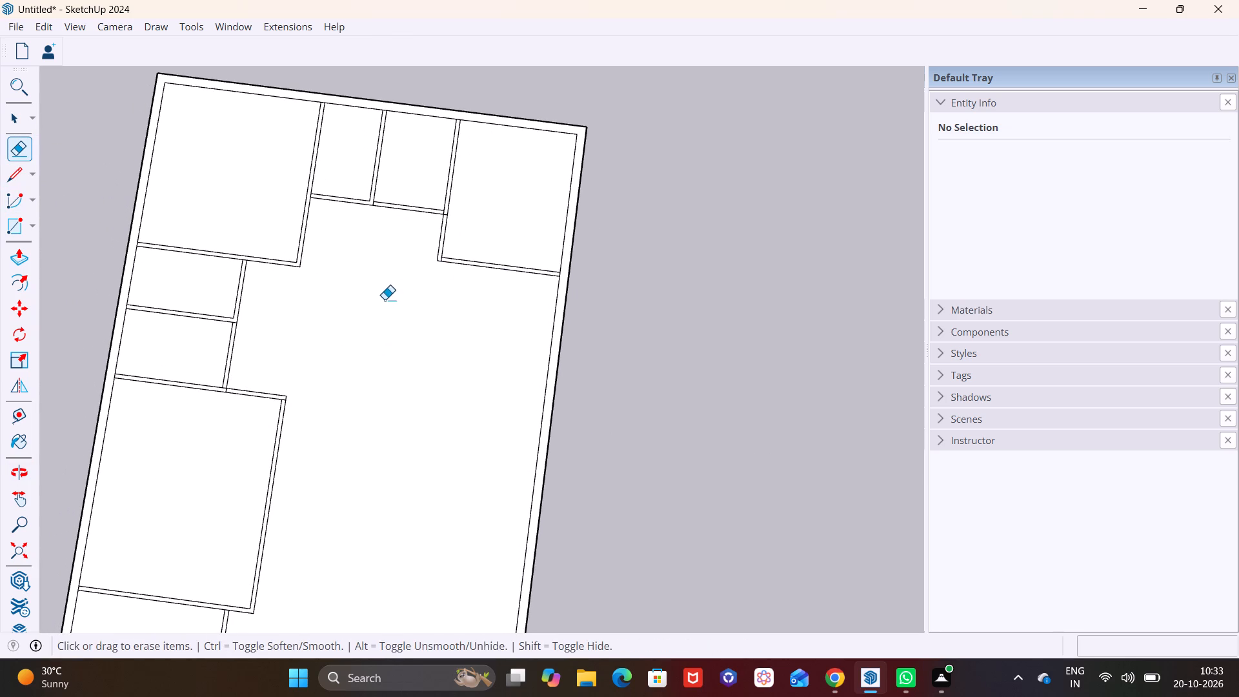
shift+middle_drag(402, 321, 401, 357)
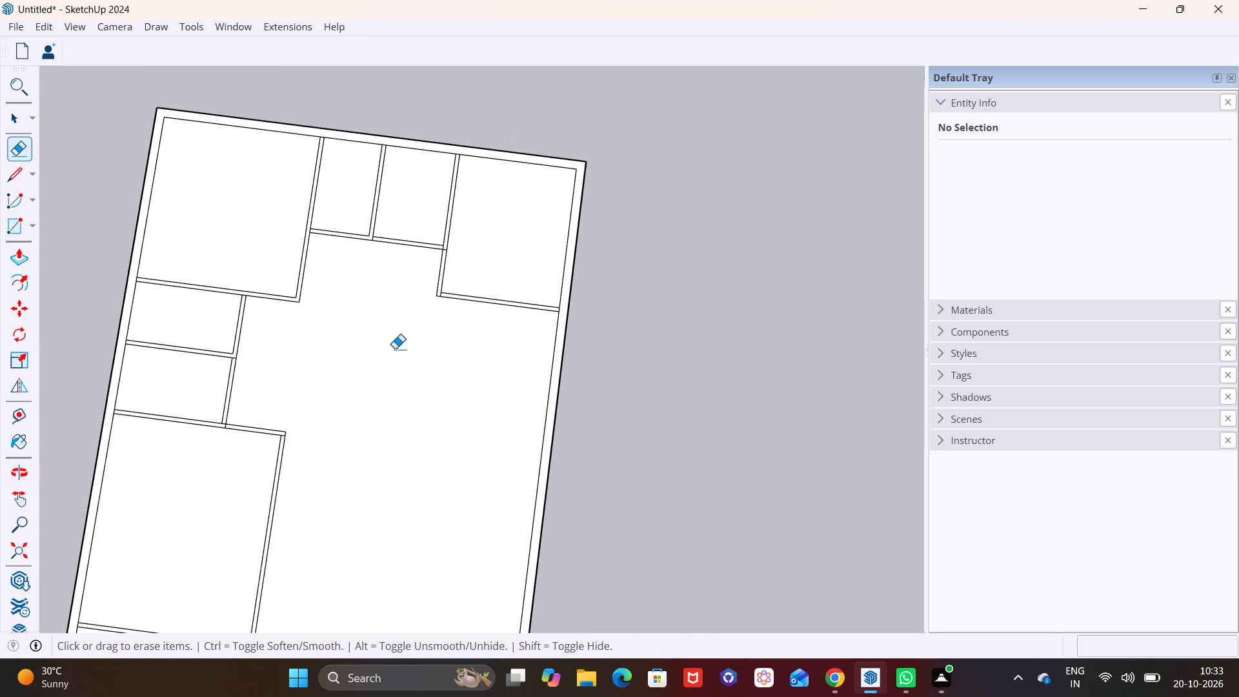
scroll(411, 348, down, 4)
shift+middle_drag(419, 359, 408, 182)
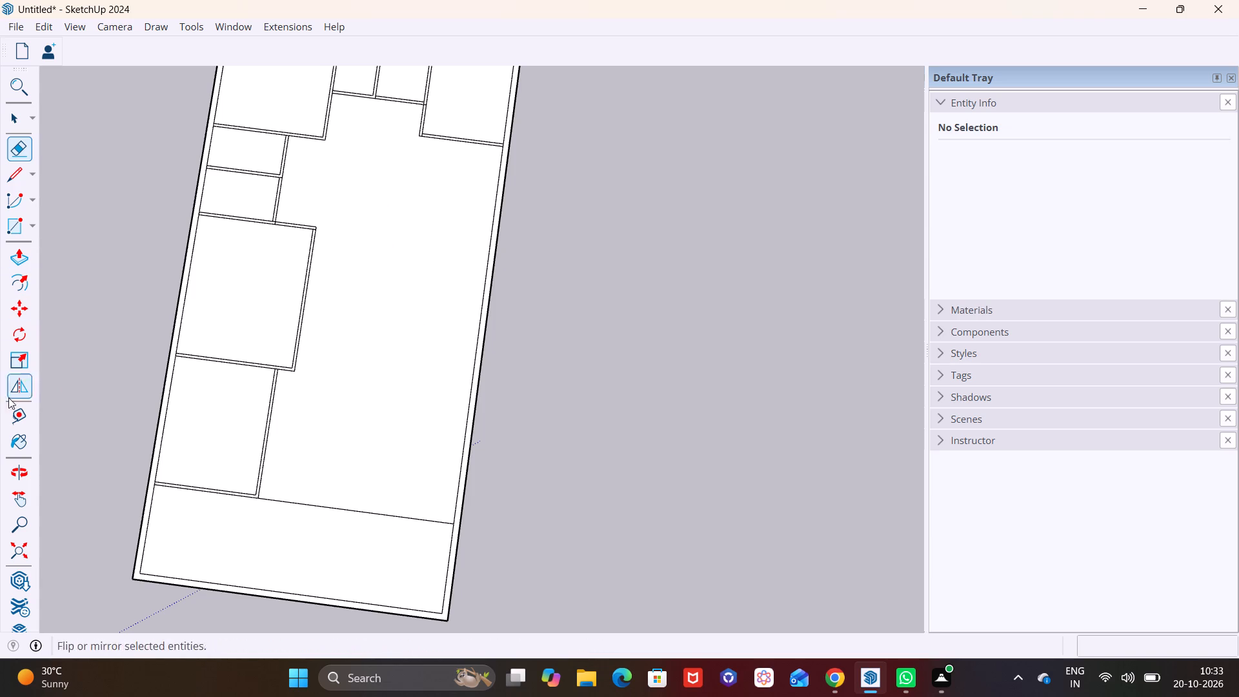
click(23, 412)
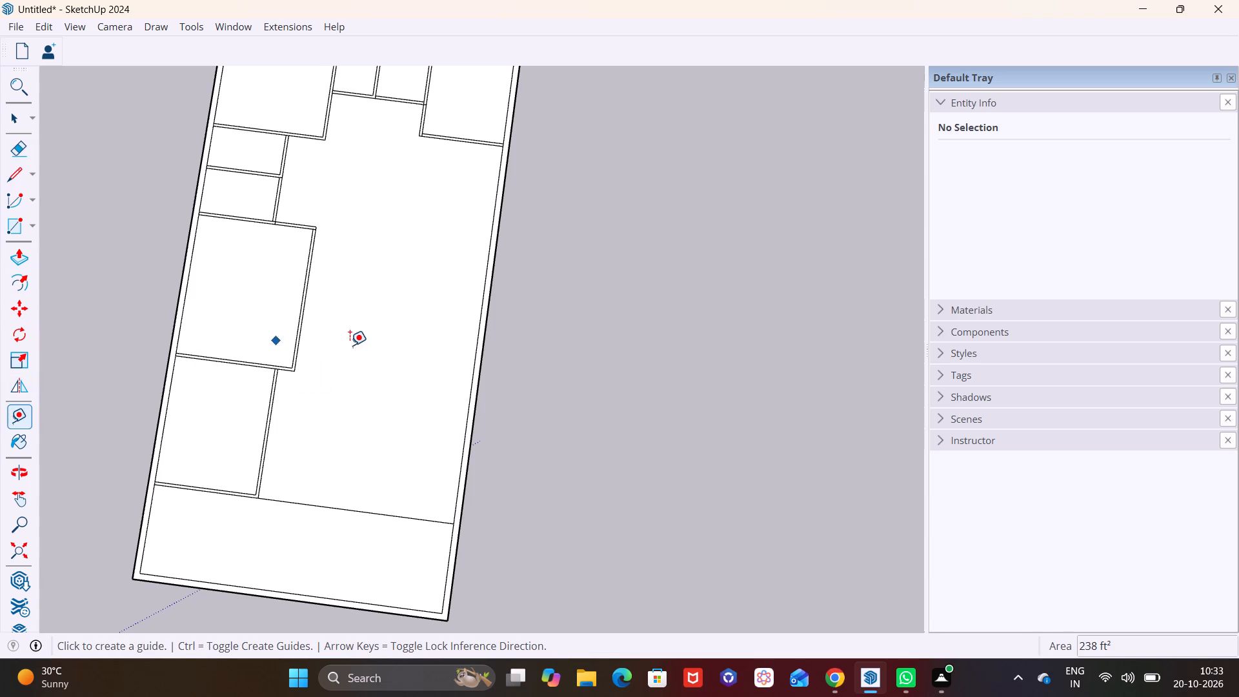
click(465, 403)
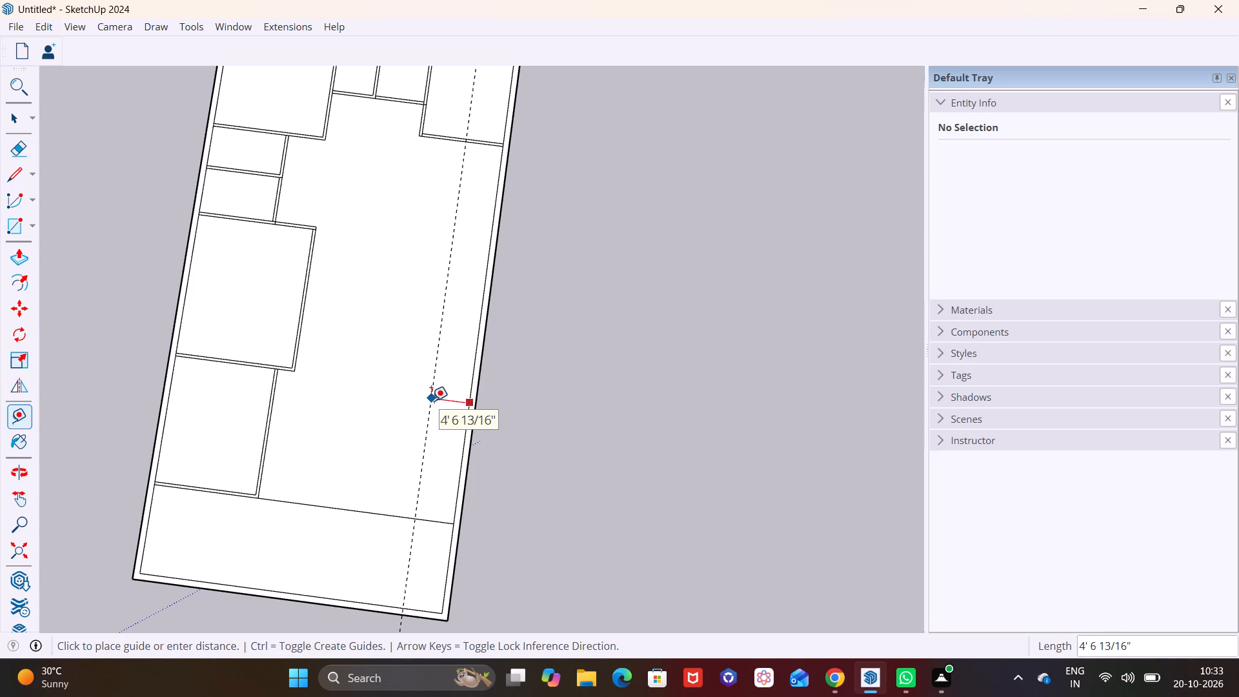
text(12')
key(Return)
click(368, 402)
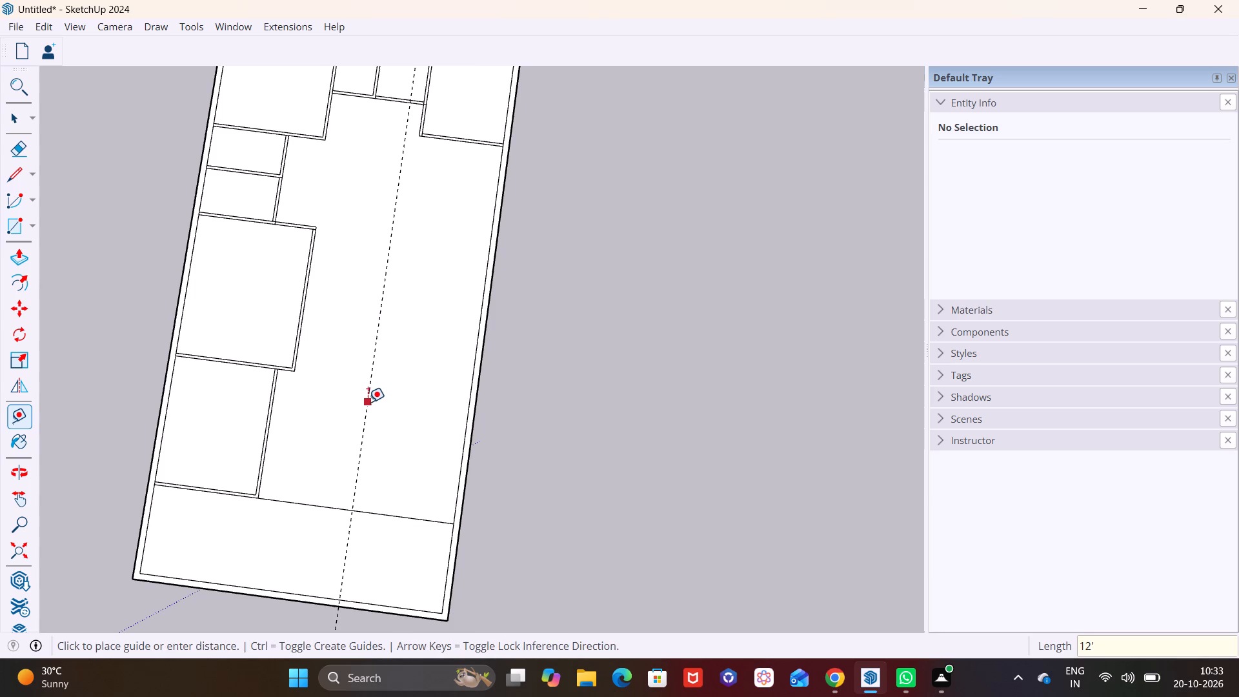
text(4")
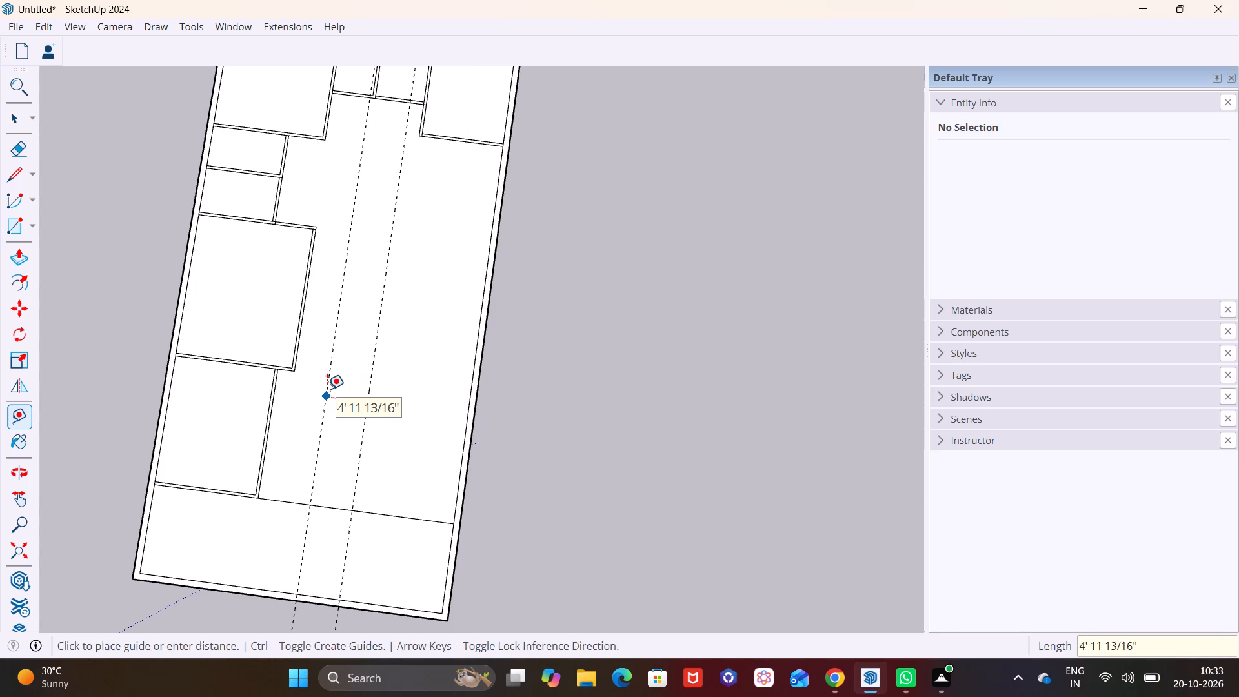
key(4)
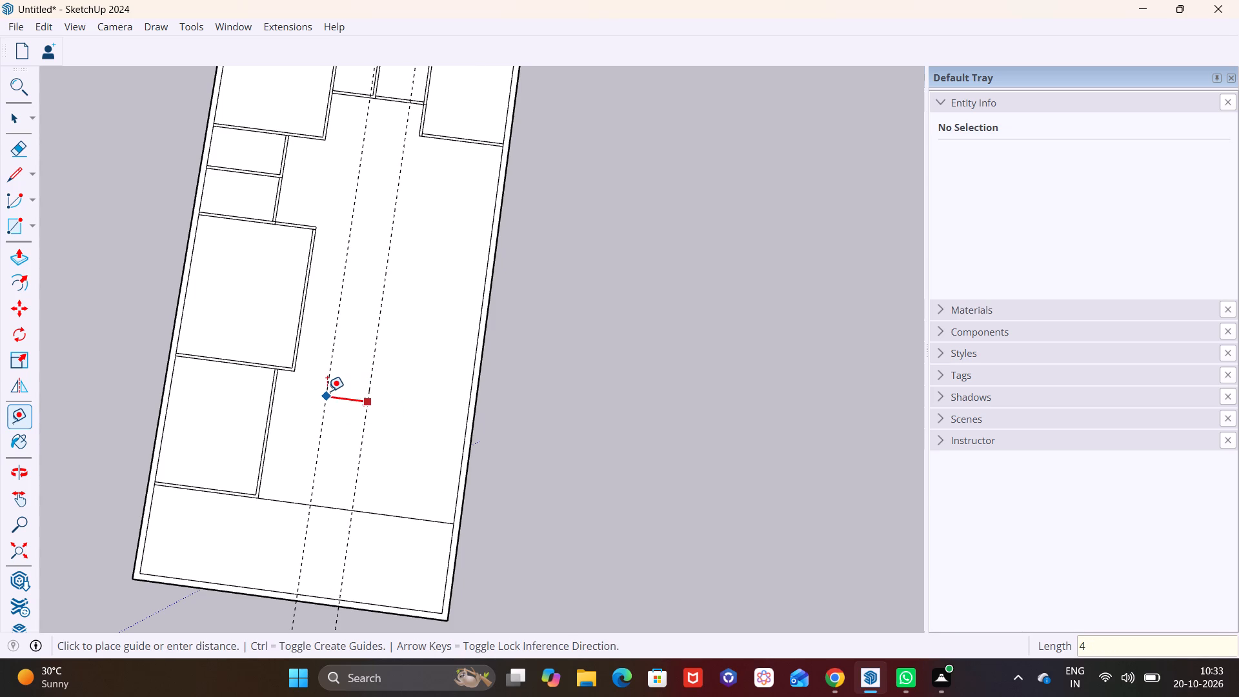
key(shift+quotedbl)
key(Return)
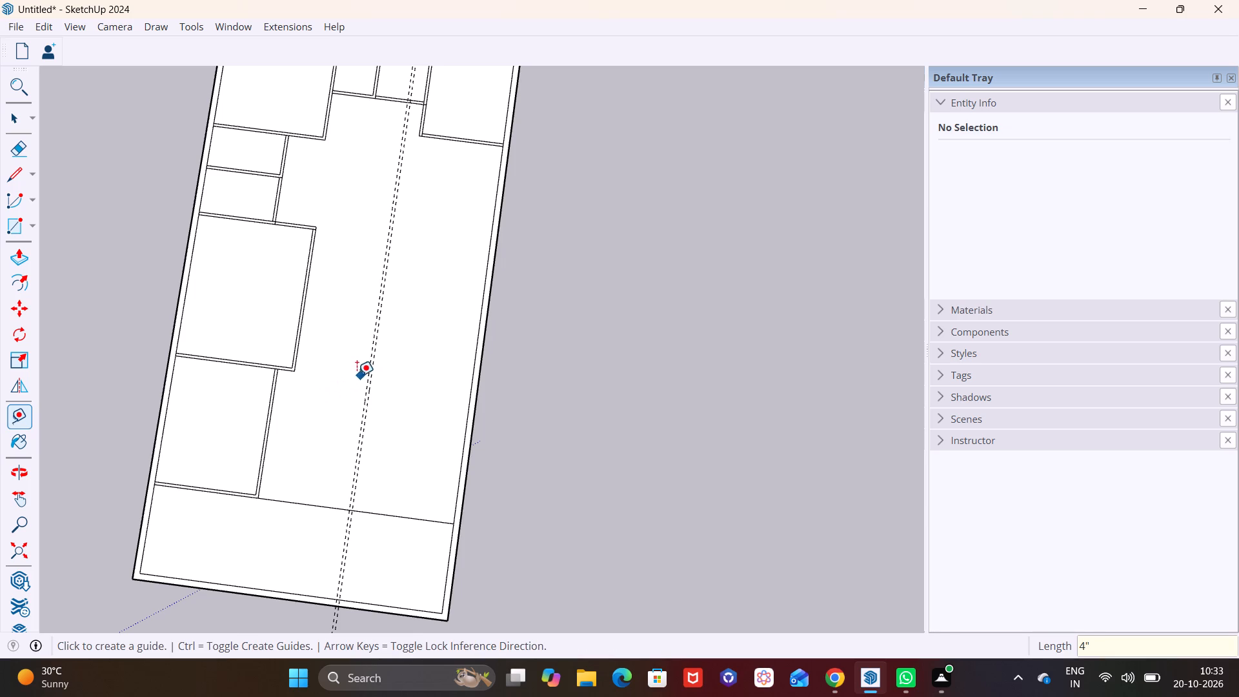
Place a guide 15' from the line crossing the plot, towards the 12' by 10' room, plus a second guide 4" beyond it.
click(398, 516)
drag(406, 450, 407, 436)
text(15)
key(apostrophe)
key(Return)
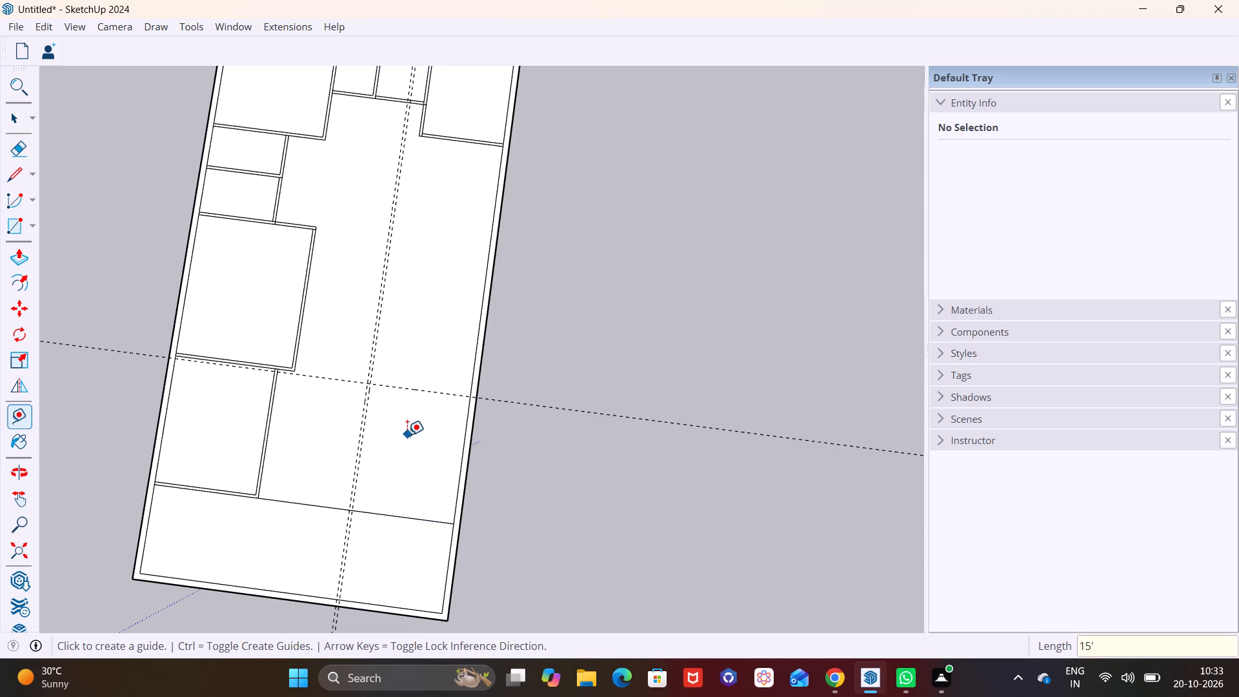
click(433, 394)
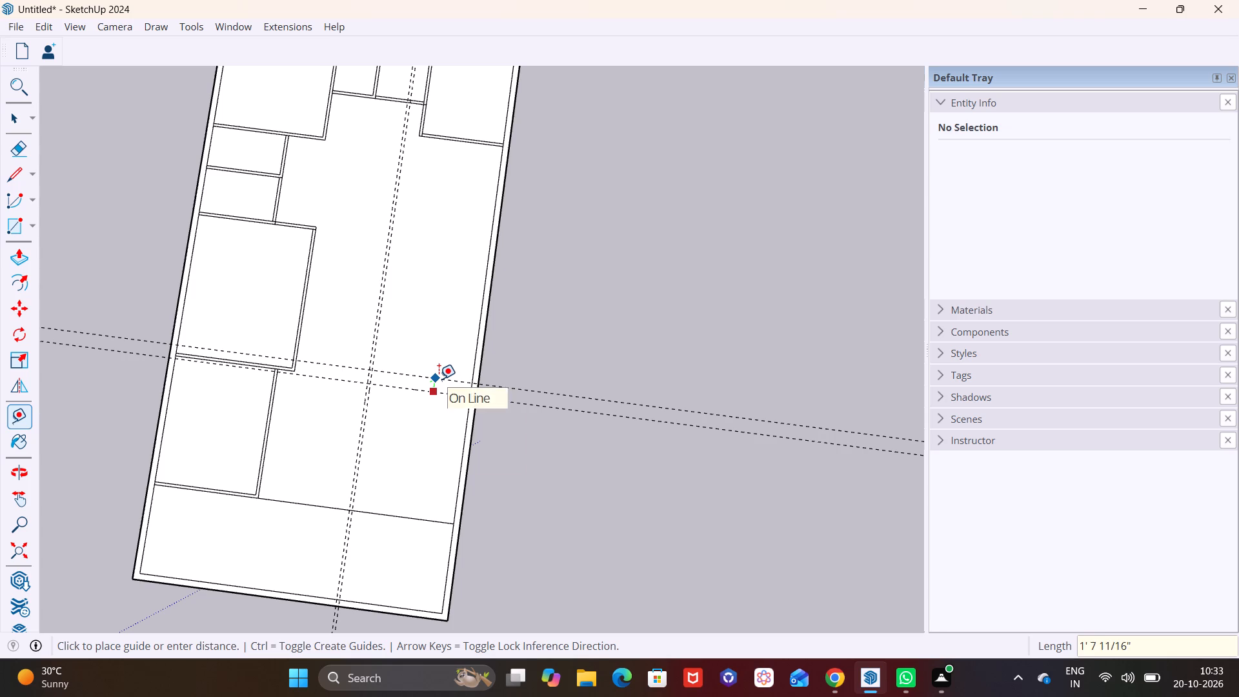
text(4")
key(Return)
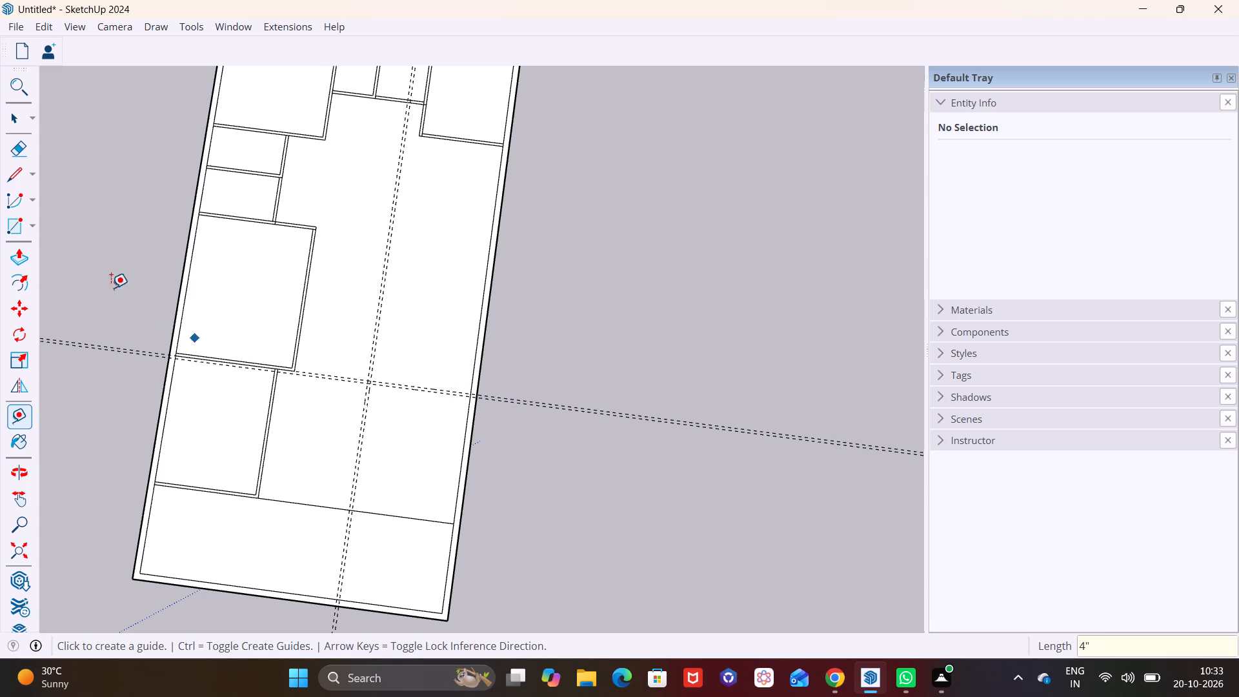
Draw a 12'4" by 15'4" rectangle from the outer guide intersection to the crossing line's wall end, plus a nested 12' by 15' rectangle.
click(35, 221)
click(37, 253)
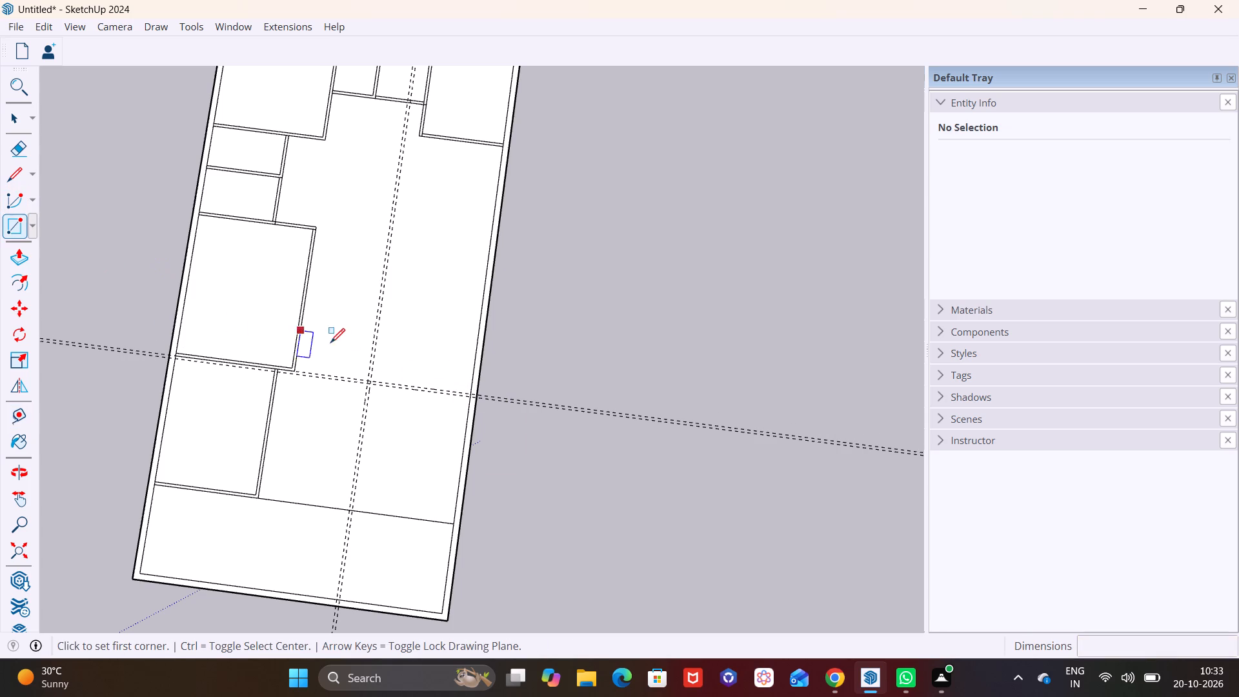
scroll(383, 410, up, 6)
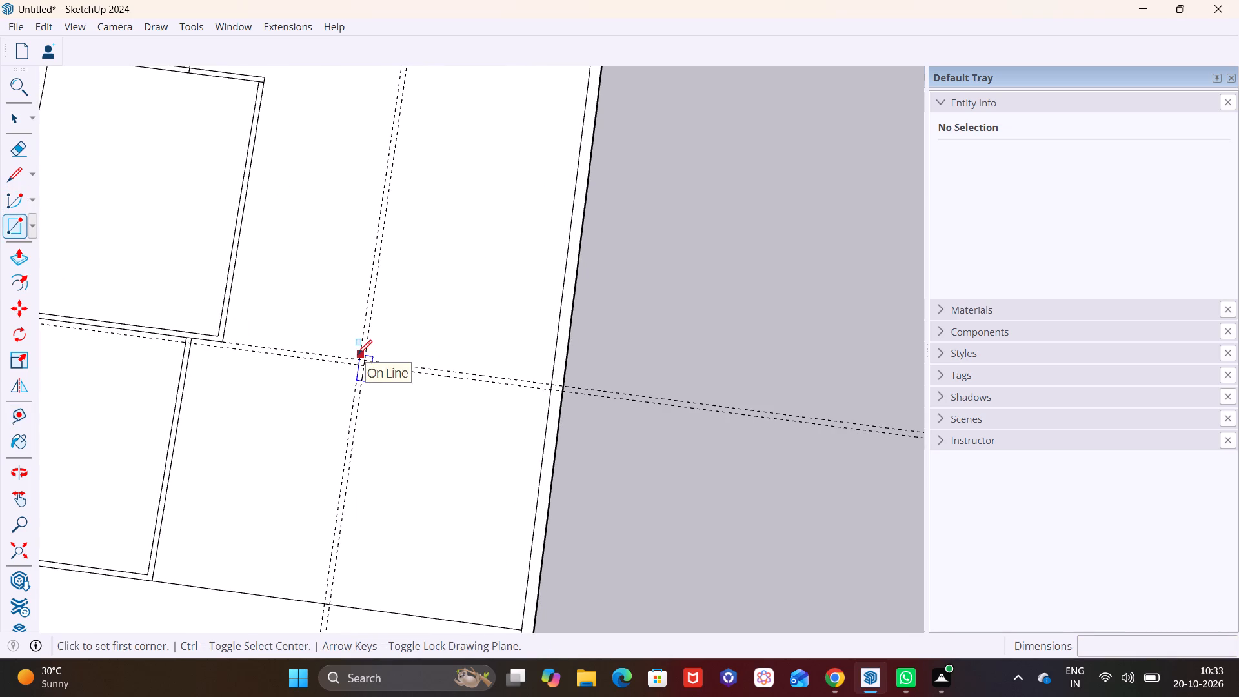
click(358, 357)
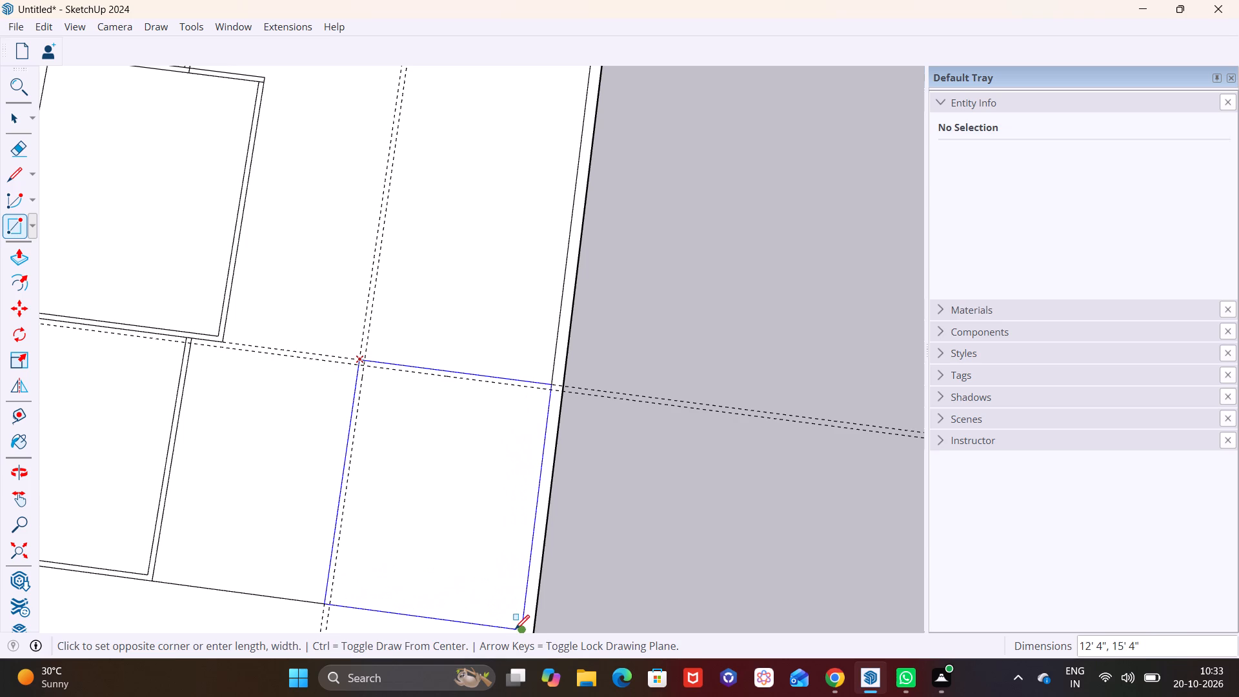
click(515, 629)
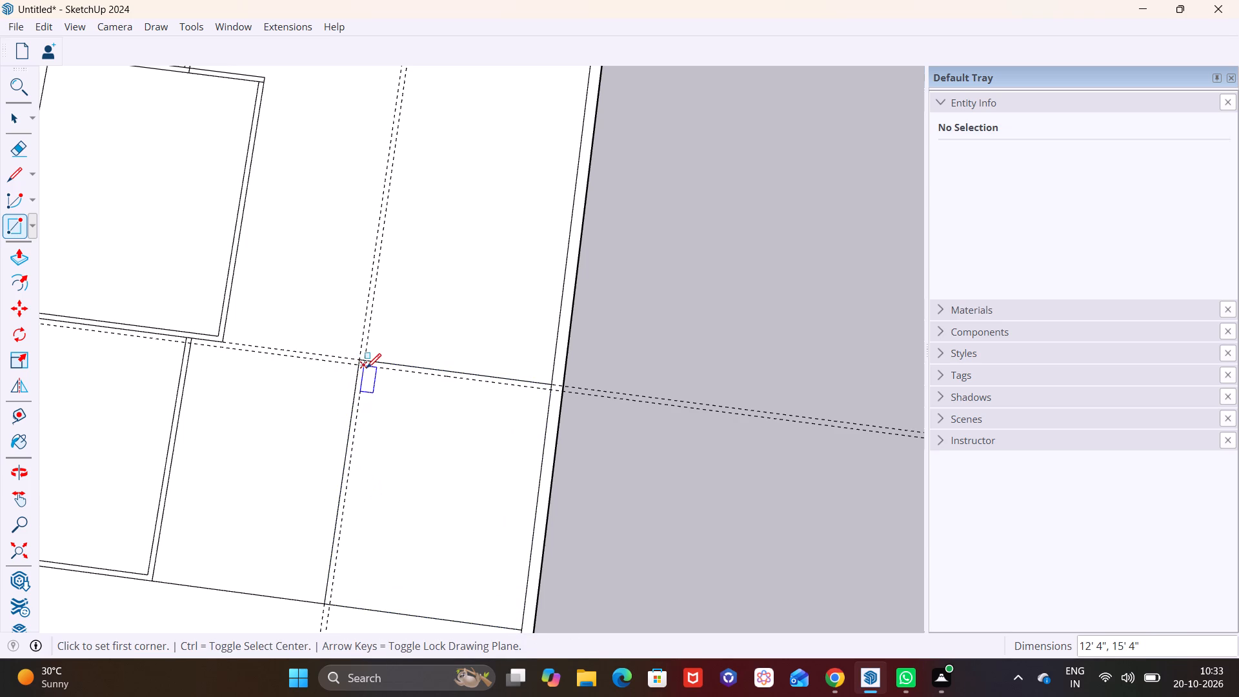
click(367, 368)
click(519, 628)
scroll(452, 520, down, 3)
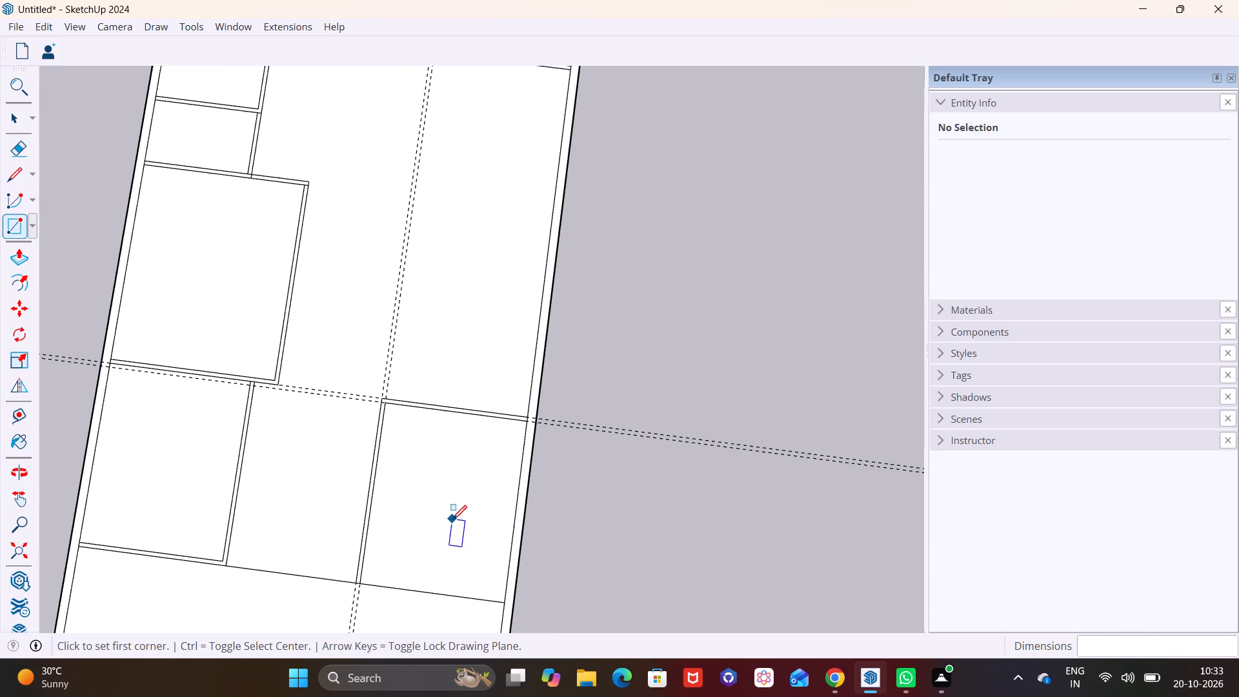
Erase the two pairs of construction guides running along the new 12' by 15' room by the long side wall.
scroll(452, 520, down, 1)
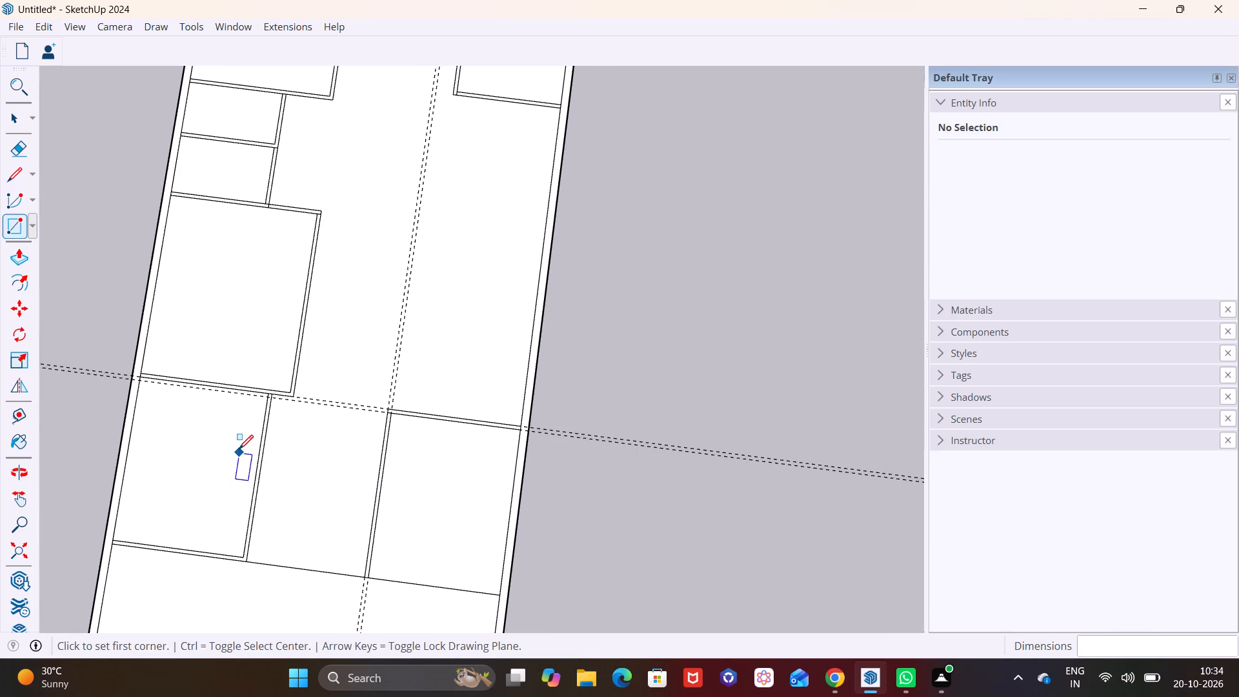
scroll(239, 445, down, 1)
middle_drag(274, 425, 218, 460)
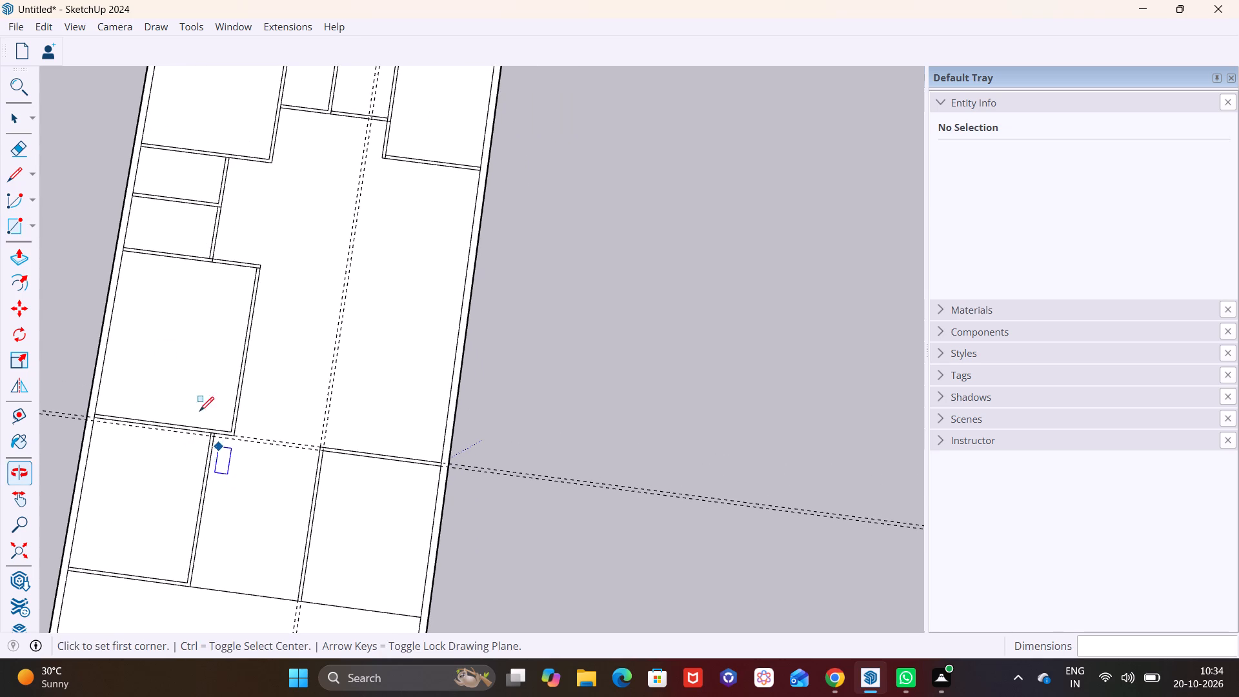
click(21, 150)
drag(325, 358, 364, 368)
drag(550, 458, 544, 495)
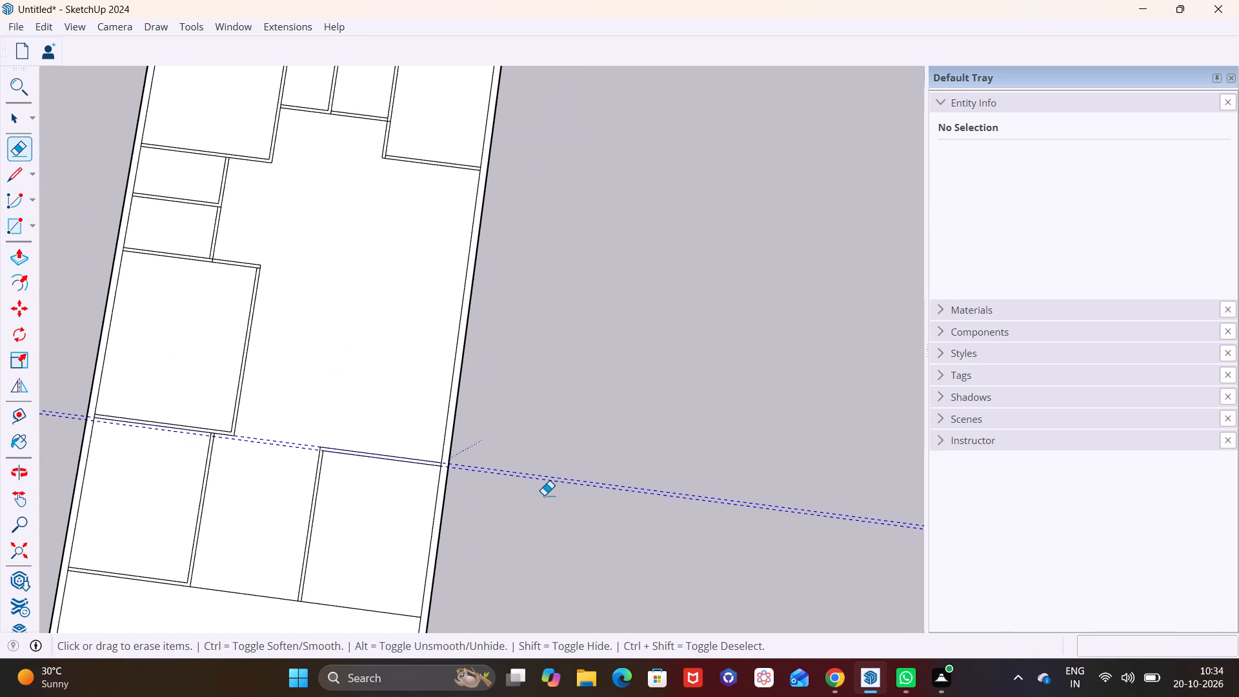
Place a guide 5' beyond the outer end wall line of the new 12' by 15' room, plus a second guide 4" beyond it.
scroll(547, 496, down, 2)
middle_drag(331, 274, 337, 312)
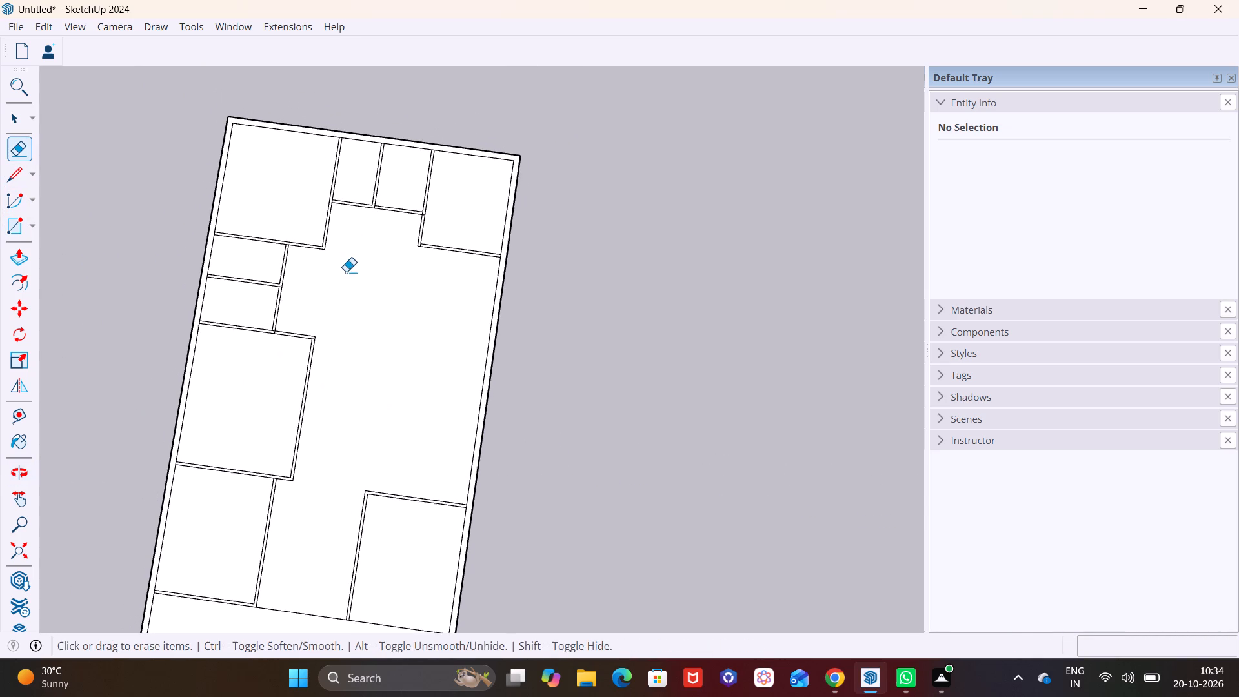
shift+middle_drag(357, 256, 339, 183)
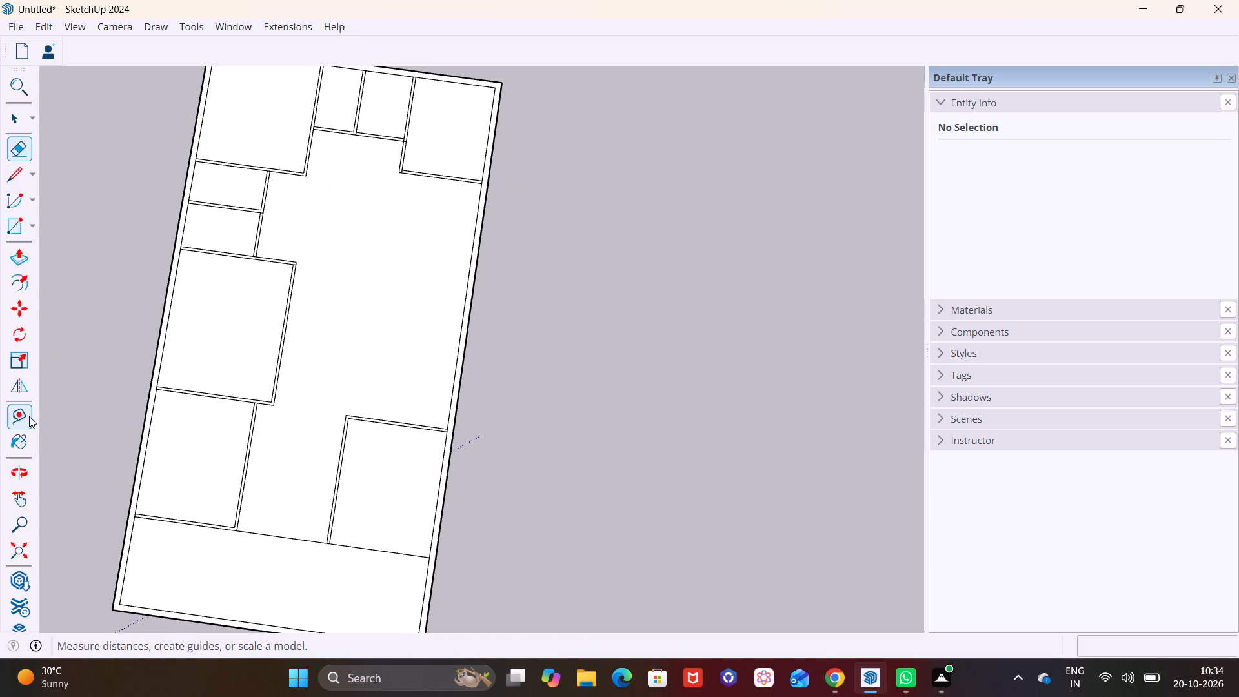
drag(23, 416, 26, 405)
scroll(383, 428, up, 2)
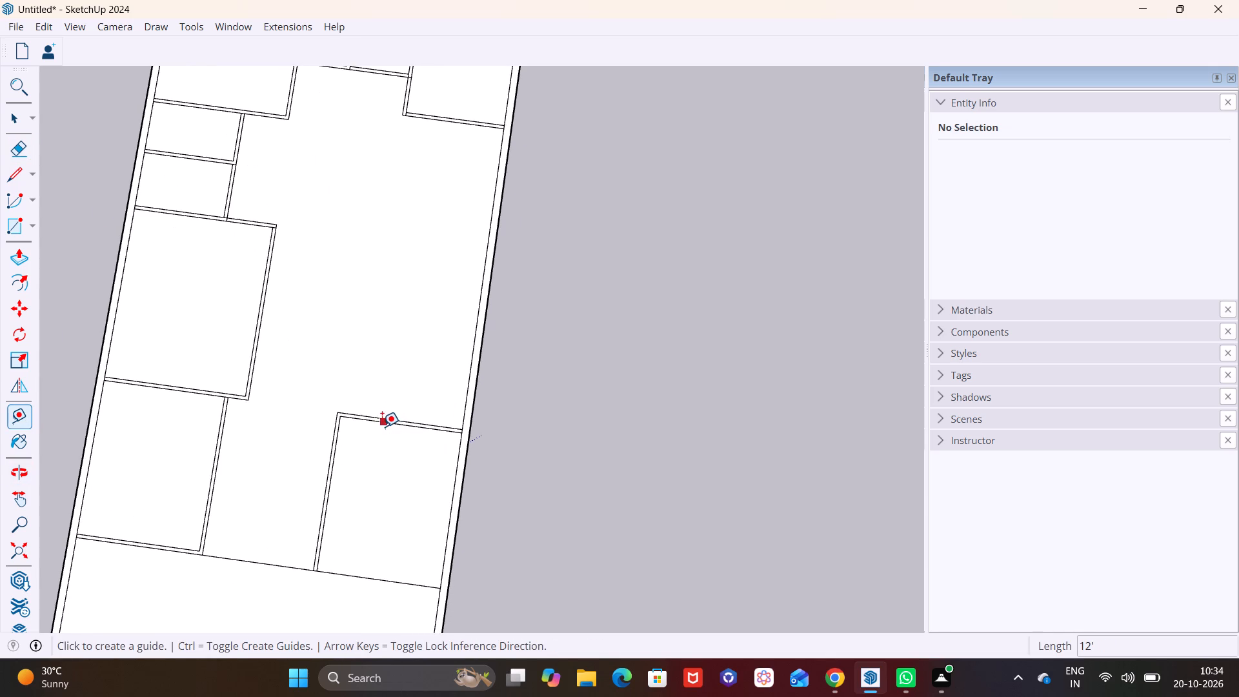
scroll(382, 427, up, 1)
click(397, 417)
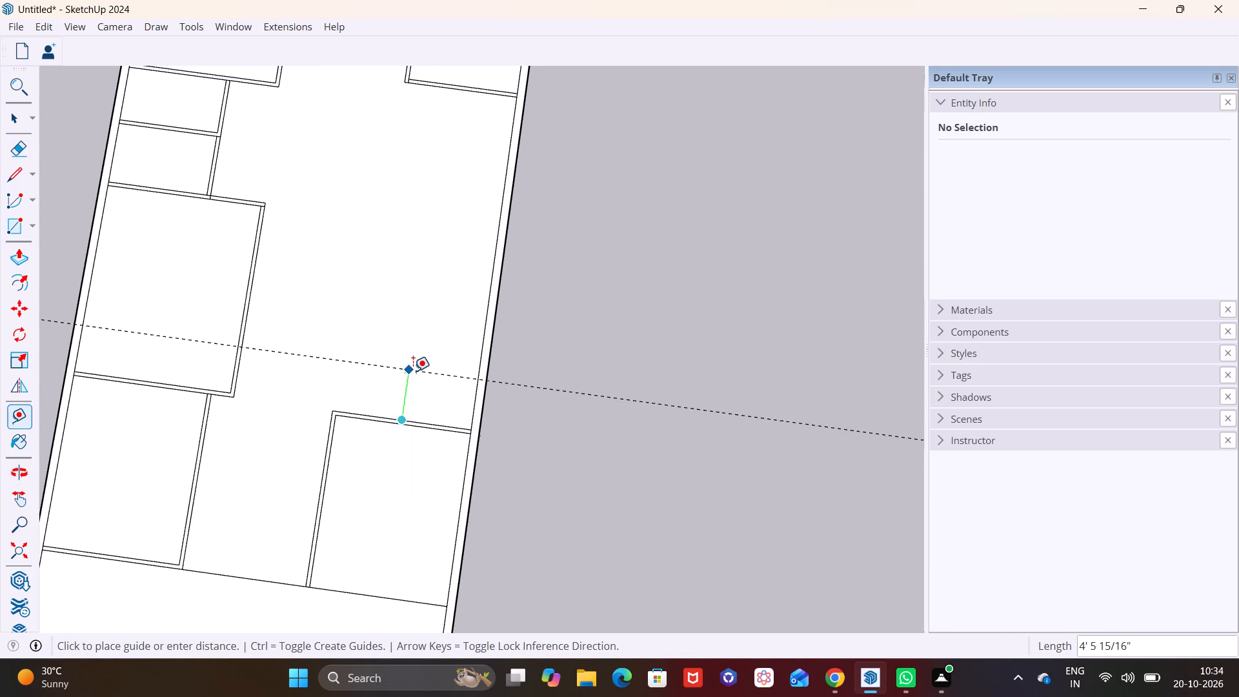
text(5')
key(Return)
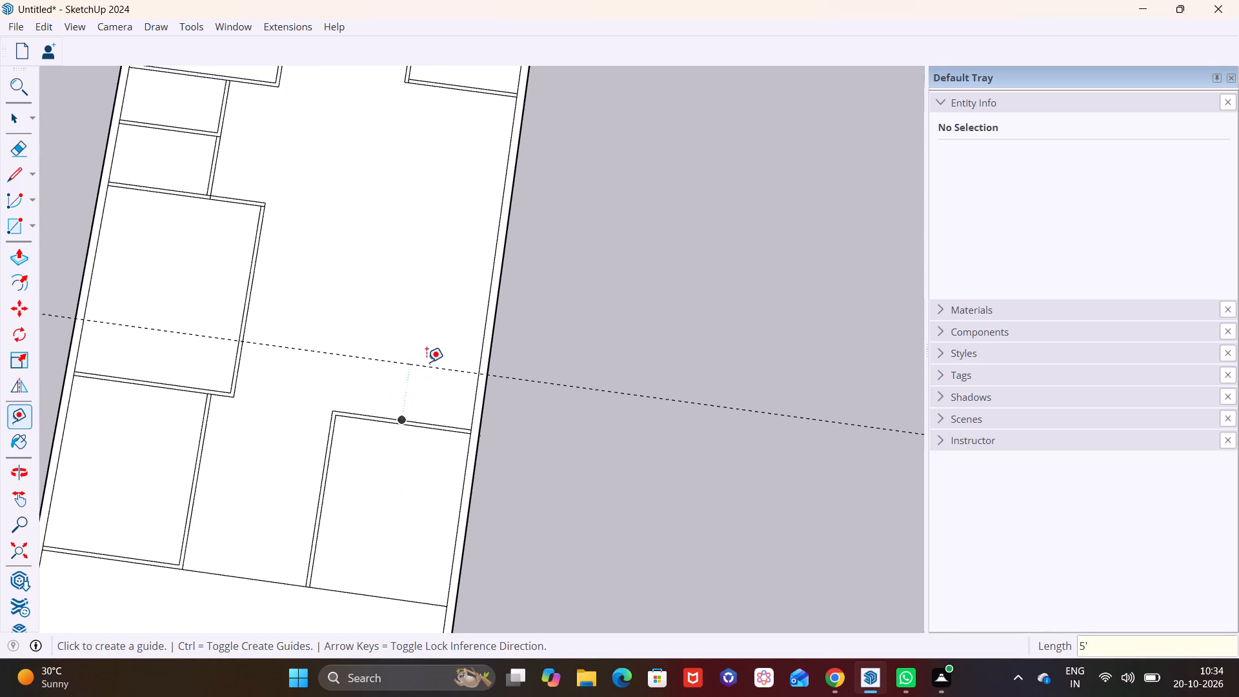
click(420, 367)
text(4")
key(Return)
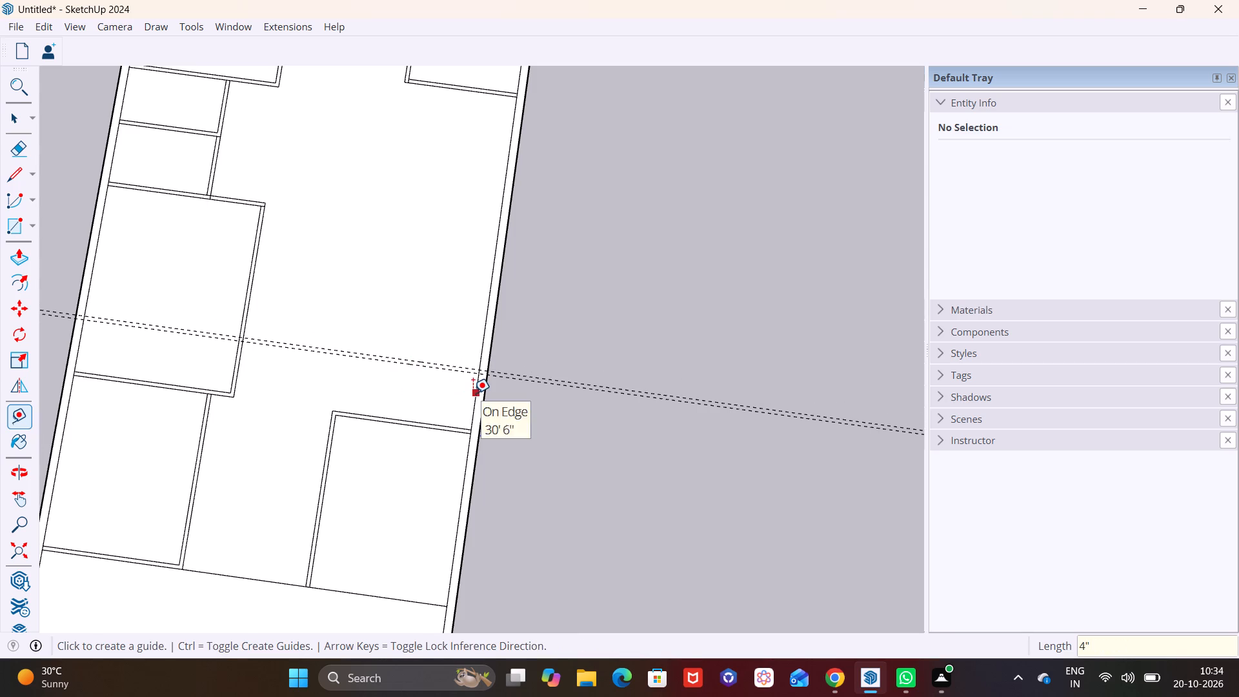
Place a guide 8' inward from the long side wall's inner edge beside that room, plus a second guide 4" beyond it.
click(473, 393)
text(8')
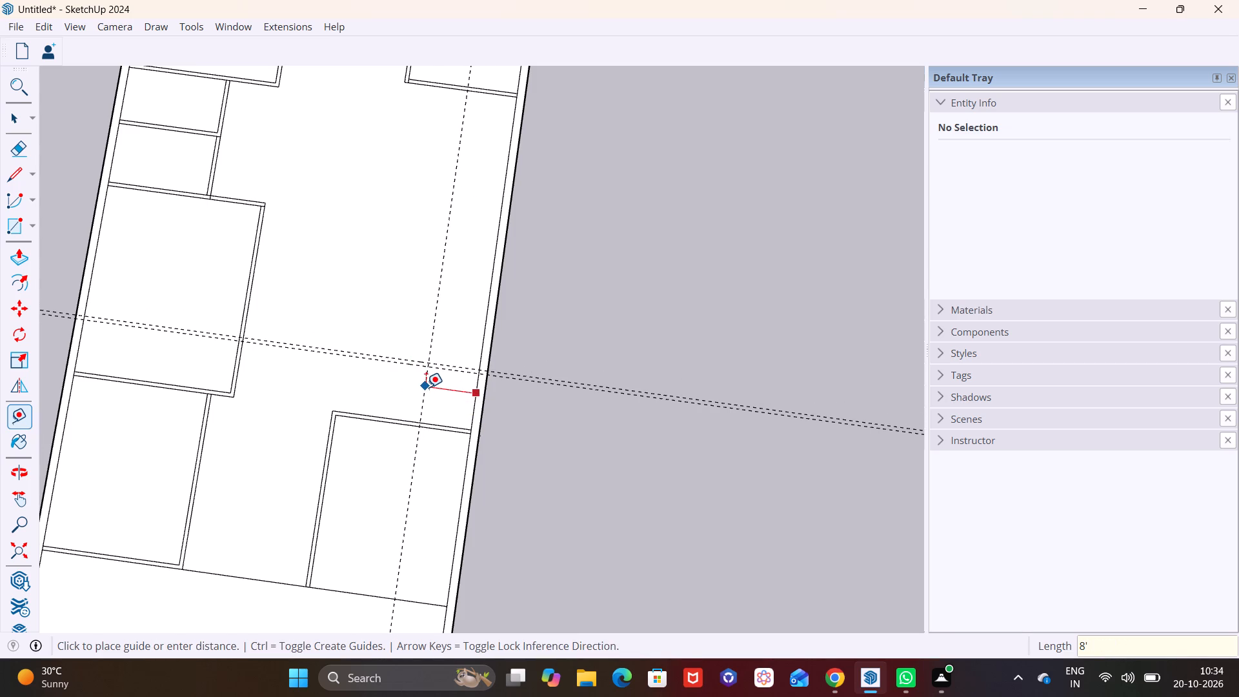
key(Return)
click(385, 377)
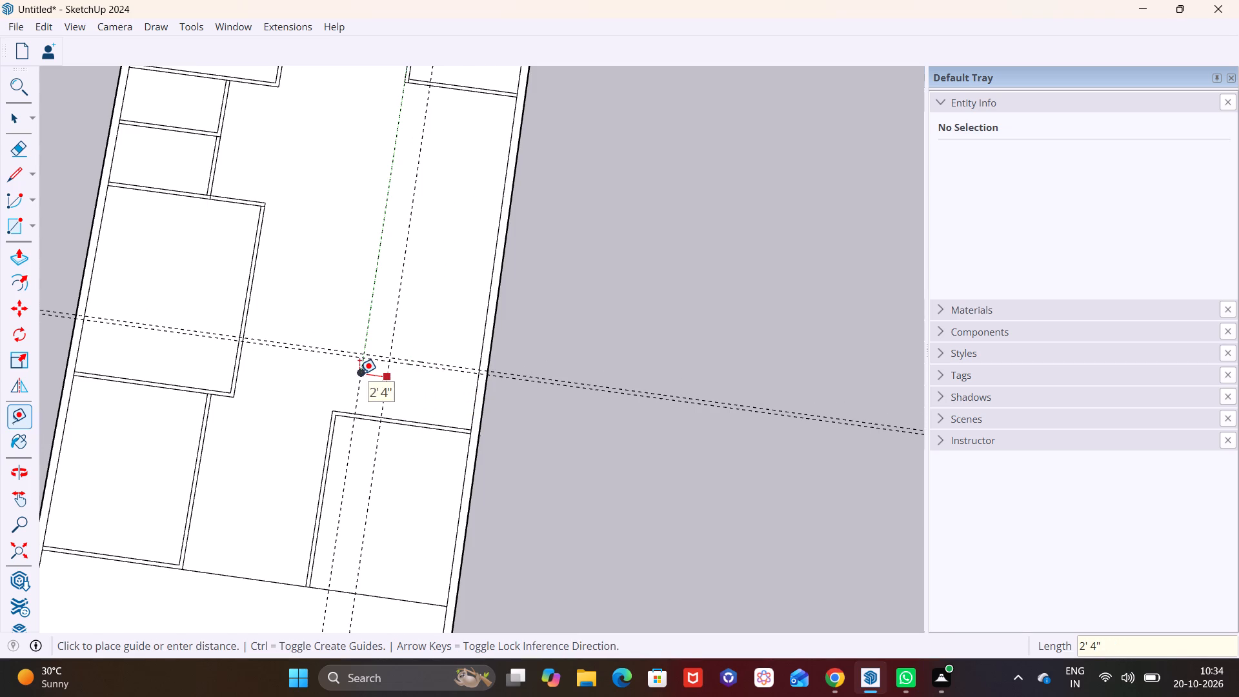
text(4")
key(Return)
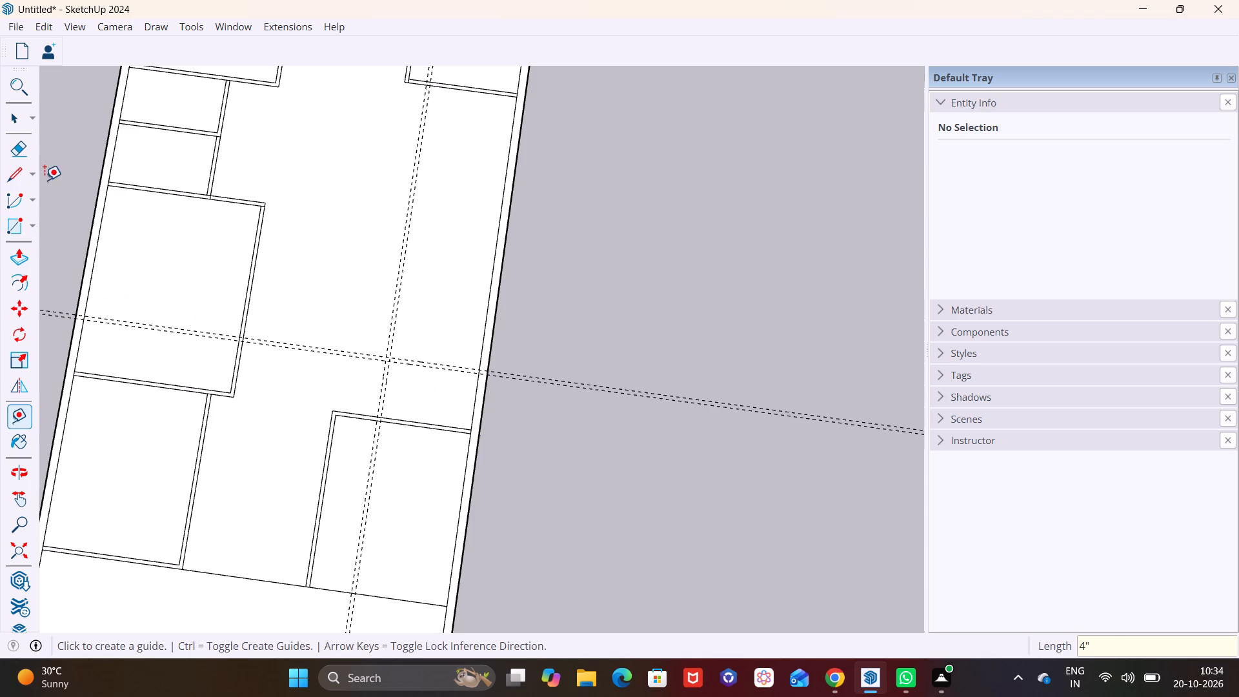
Draw an 8' by 5' rectangle from the inner guide intersection to the 12' by 15' room's wall, plus an enclosing rectangle from the outer intersection.
click(34, 225)
click(48, 252)
scroll(417, 364, up, 4)
click(381, 358)
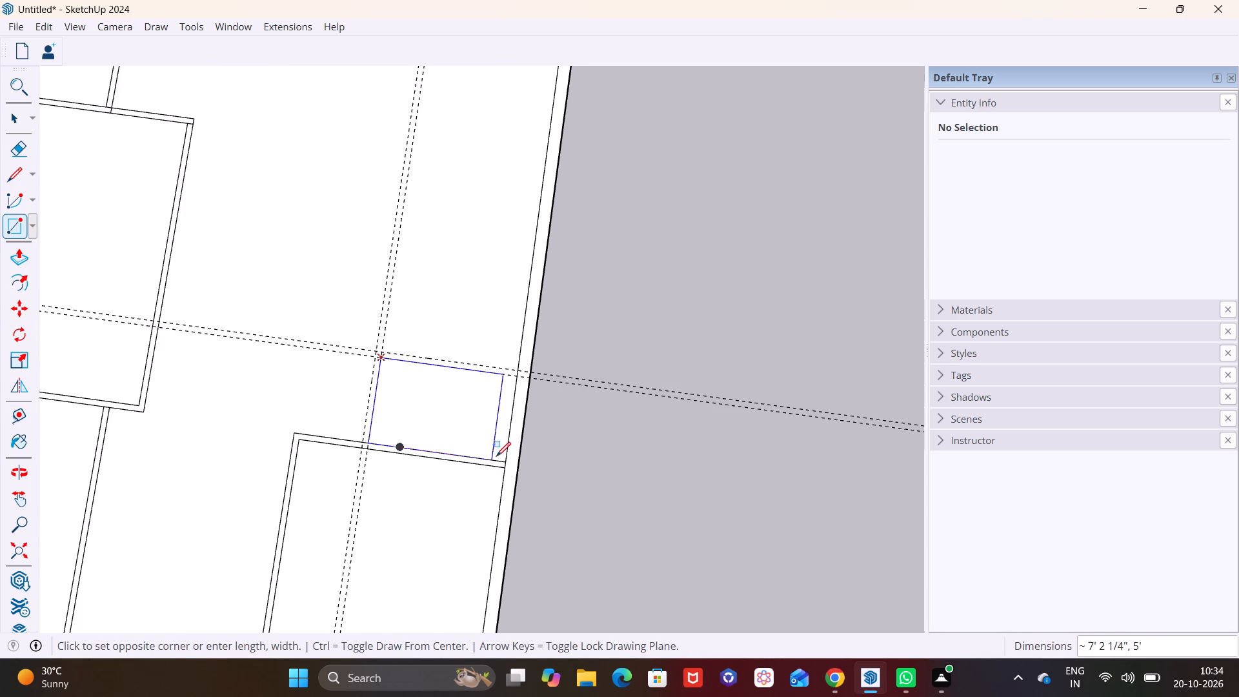
click(502, 457)
click(376, 351)
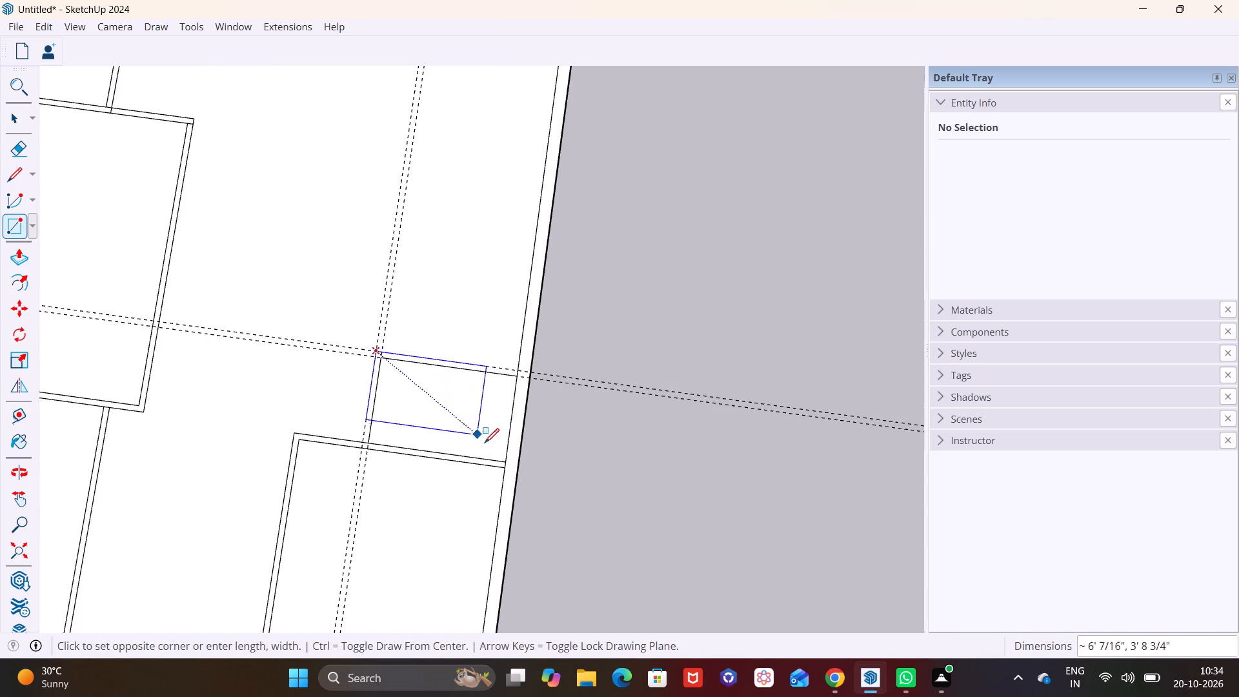
click(508, 467)
Erase the two pairs of construction guides running along the 8' by 5' room.
scroll(522, 450, down, 1)
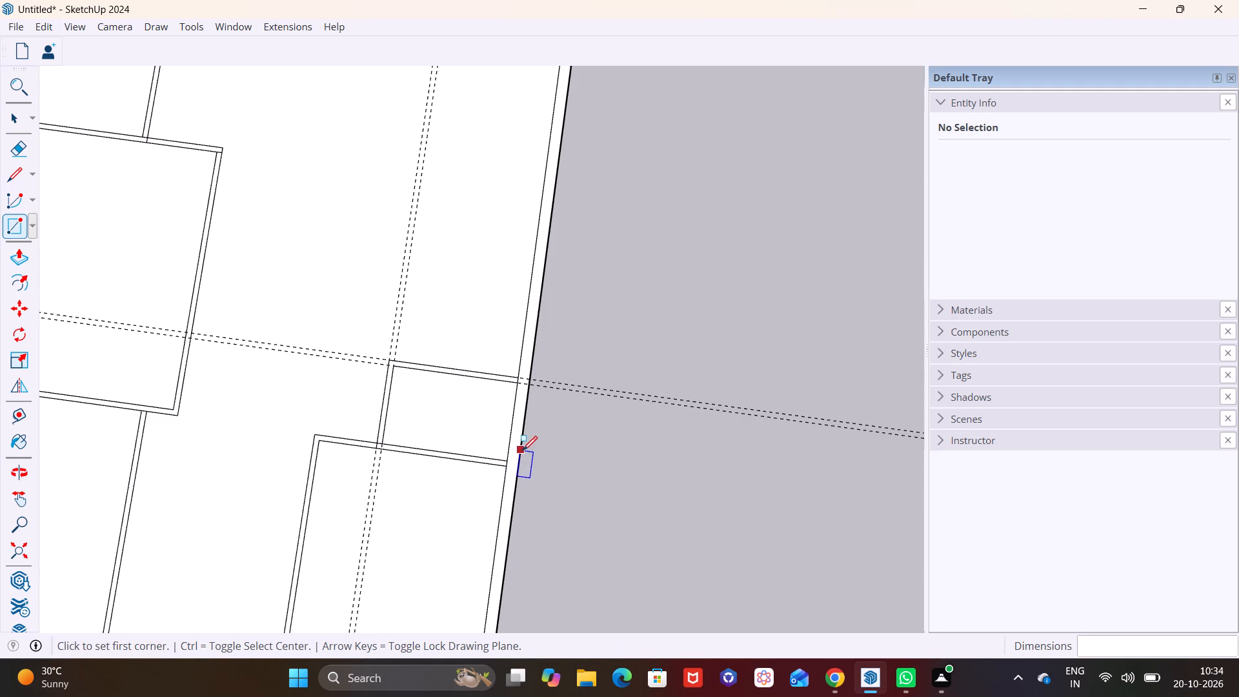
scroll(460, 425, down, 1)
click(19, 148)
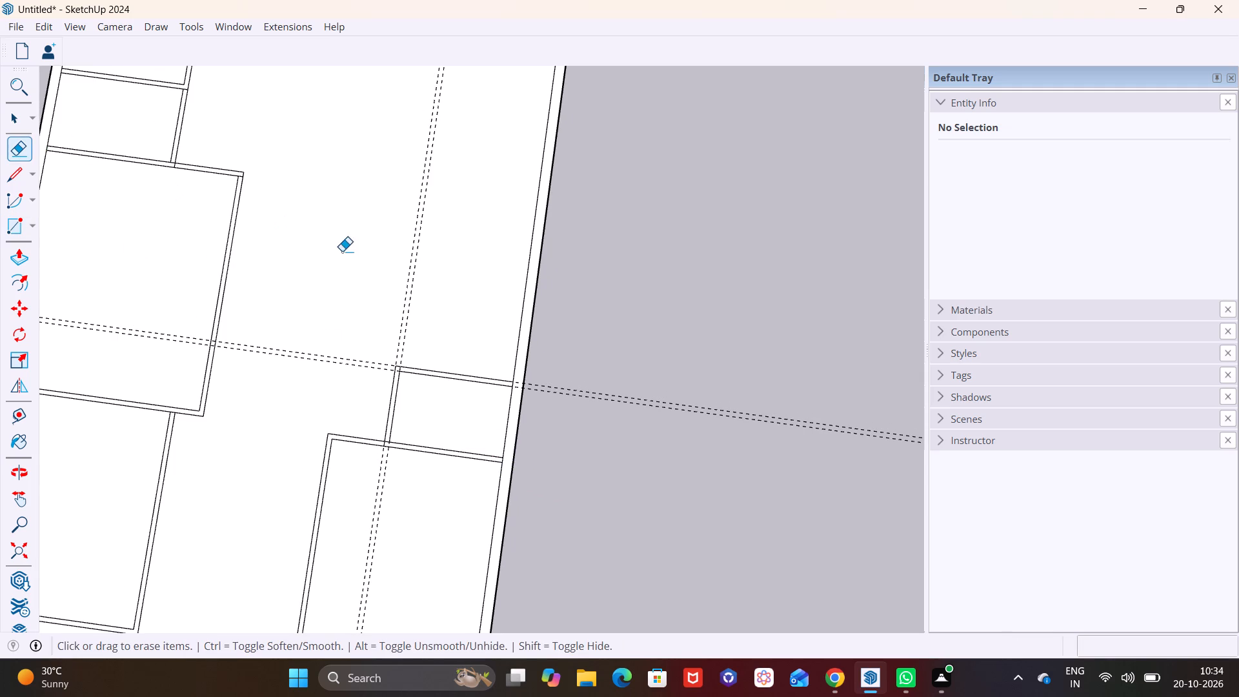
drag(359, 260, 466, 292)
drag(339, 319, 297, 409)
Place a guide 14' beyond the 8' by 5' room's outer end wall line, plus a second guide 4" beyond it.
scroll(312, 383, down, 1)
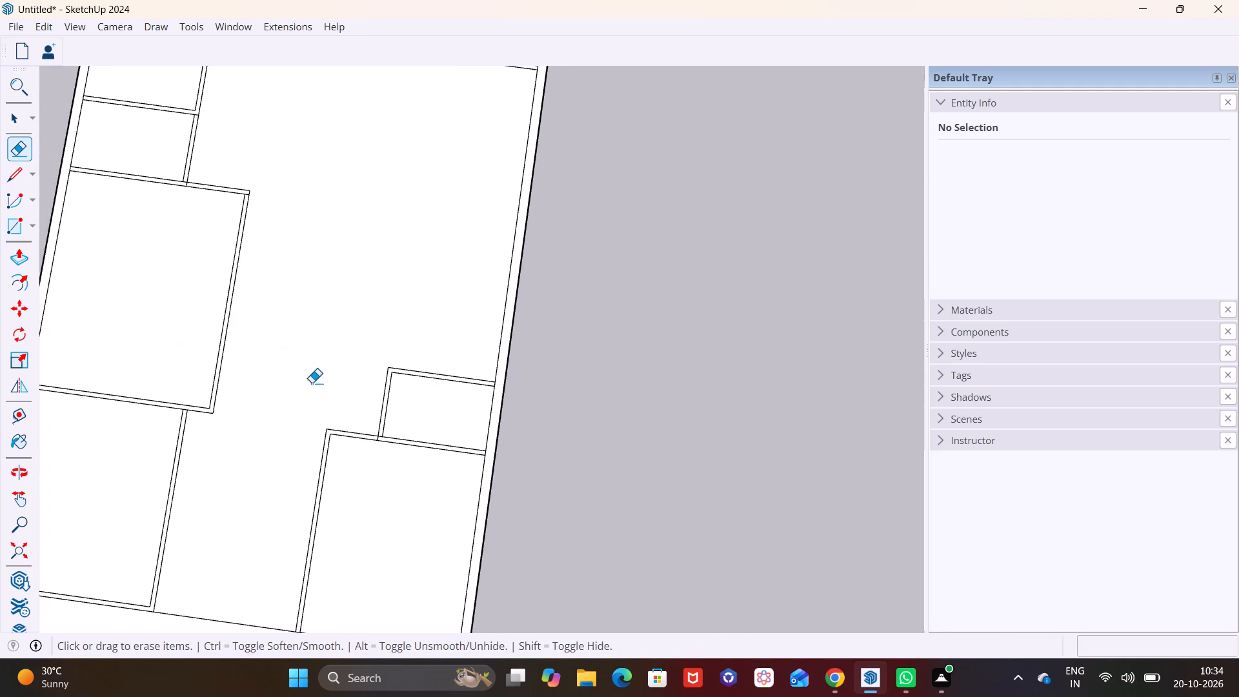
scroll(312, 382, down, 1)
shift+middle_drag(312, 382, 272, 460)
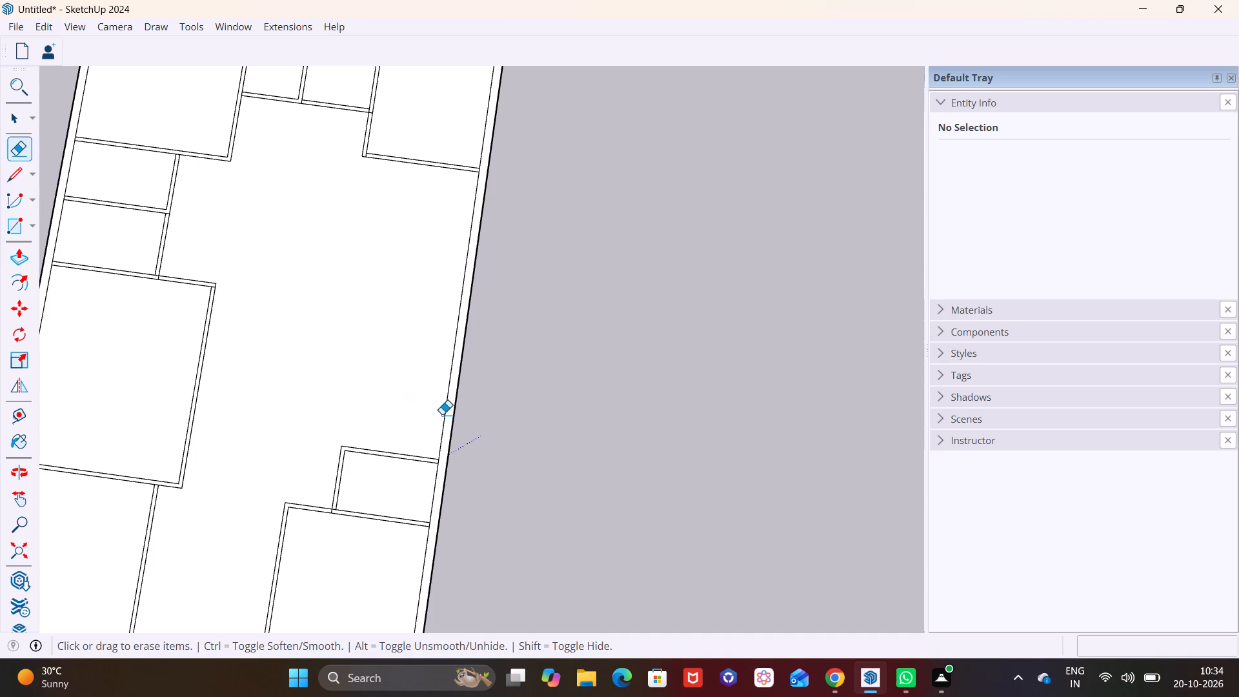
drag(17, 415, 24, 407)
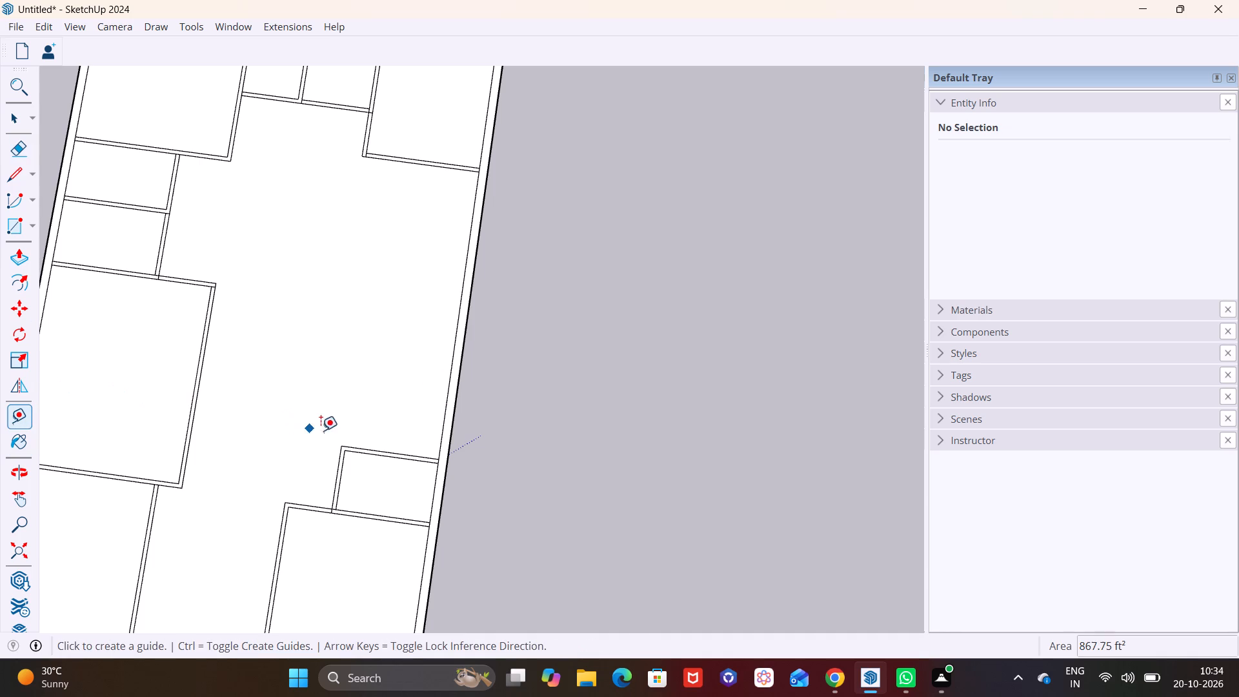
click(381, 448)
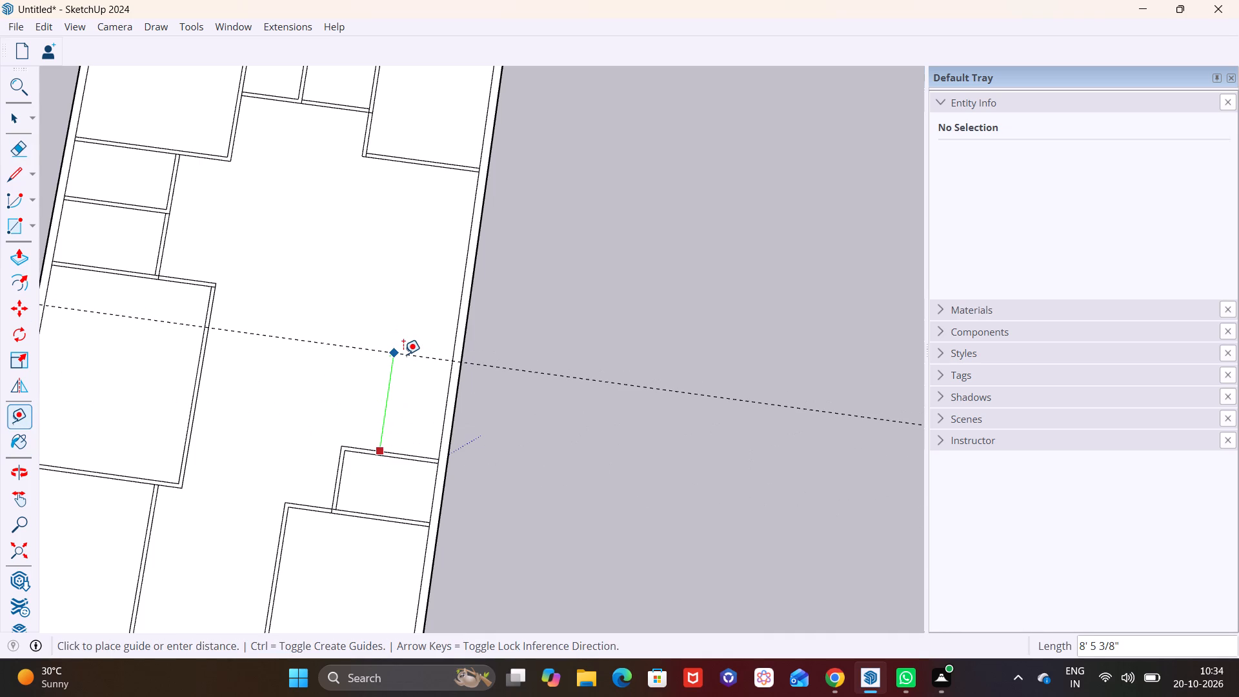
text(14')
key(Return)
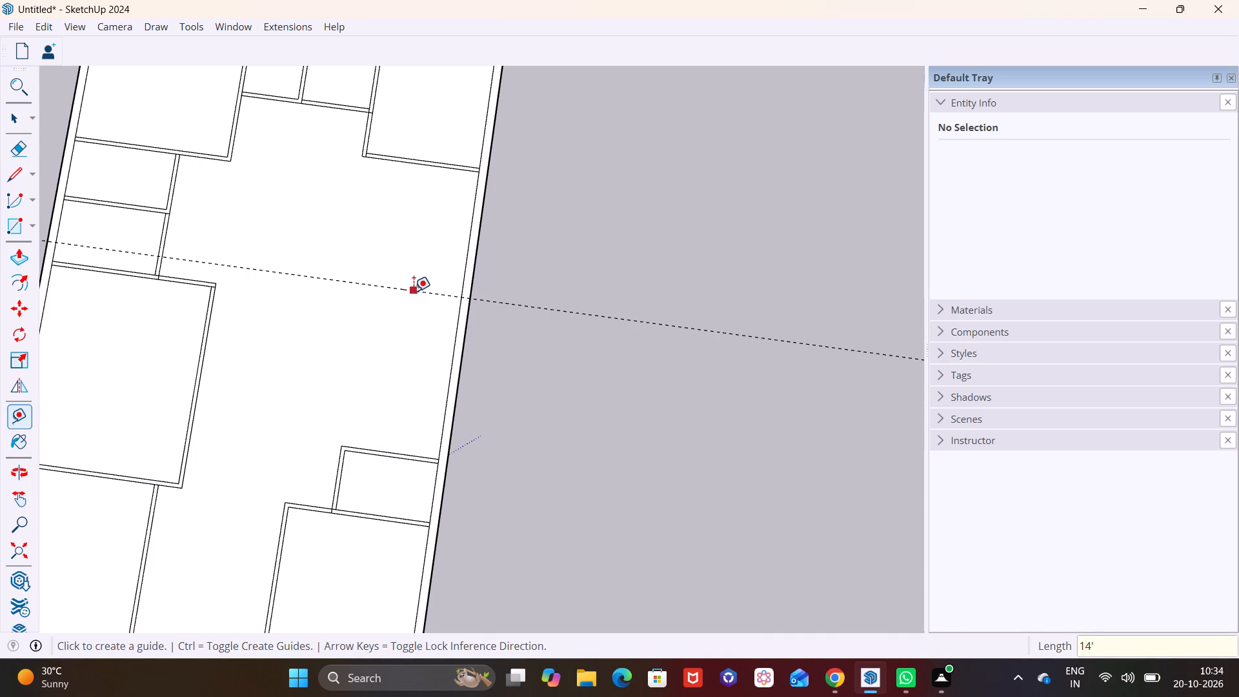
click(414, 291)
text(4")
key(Return)
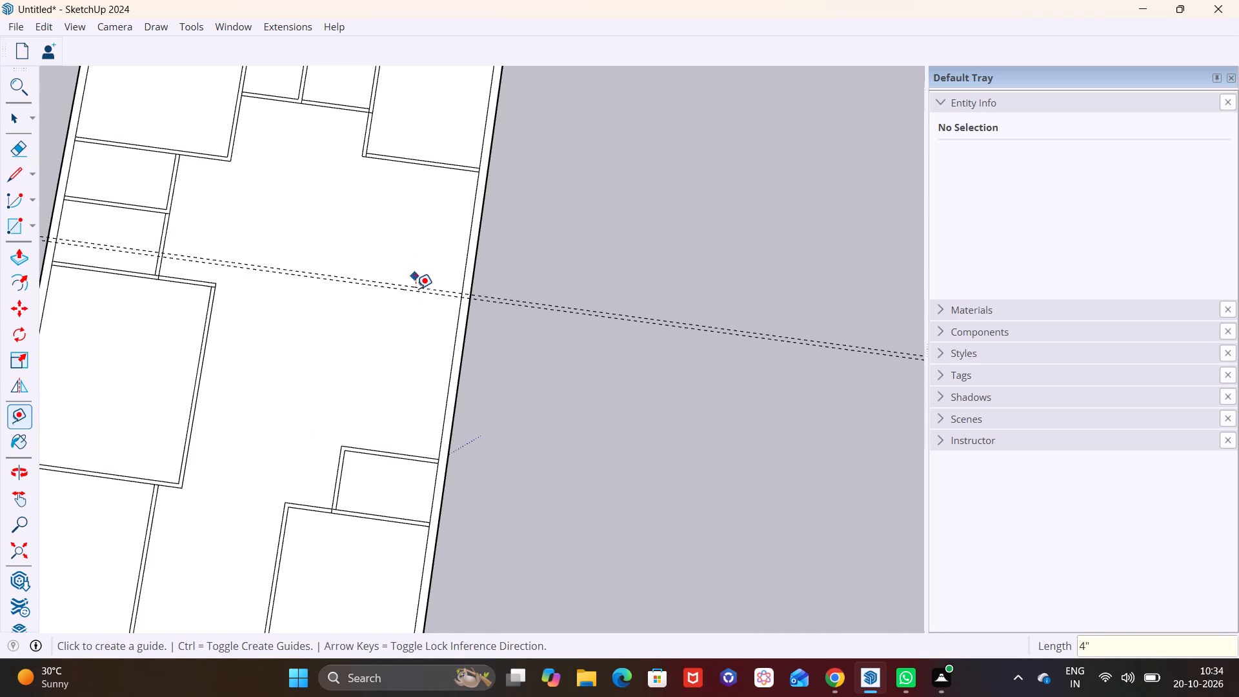
Place a guide 12' inward from the long side wall's inner edge beyond the 8' by 5' room, plus a second guide 4" beyond it.
click(452, 363)
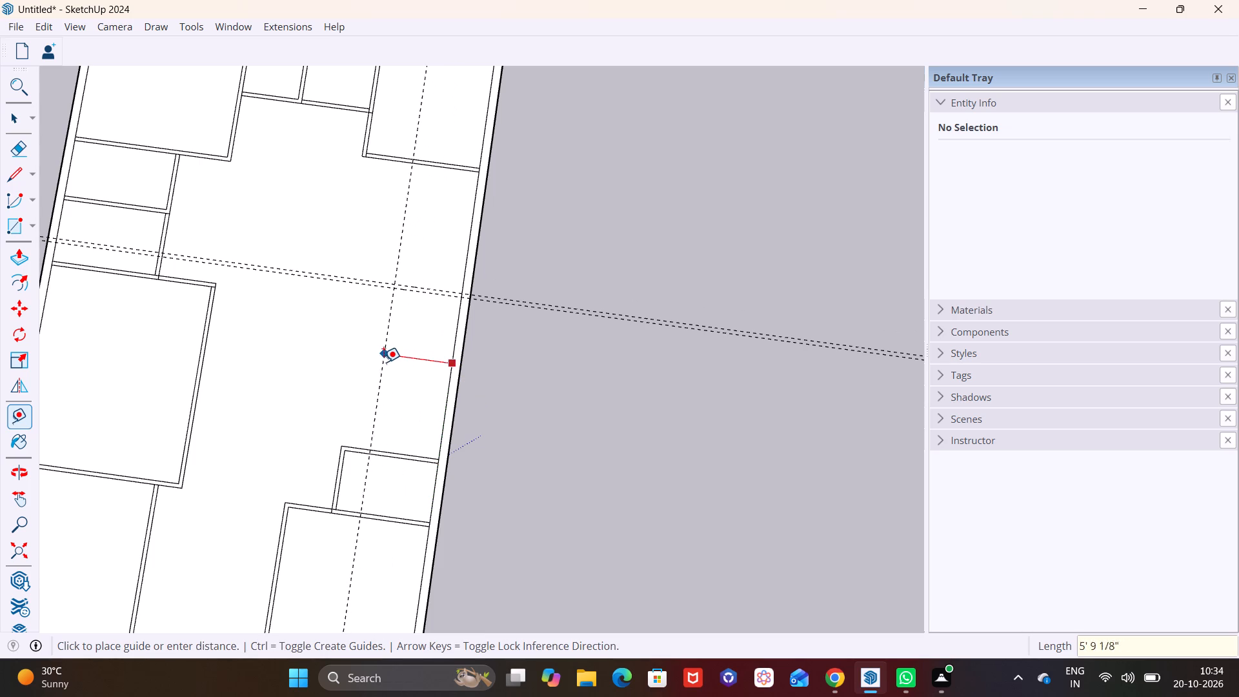
text(12')
key(Return)
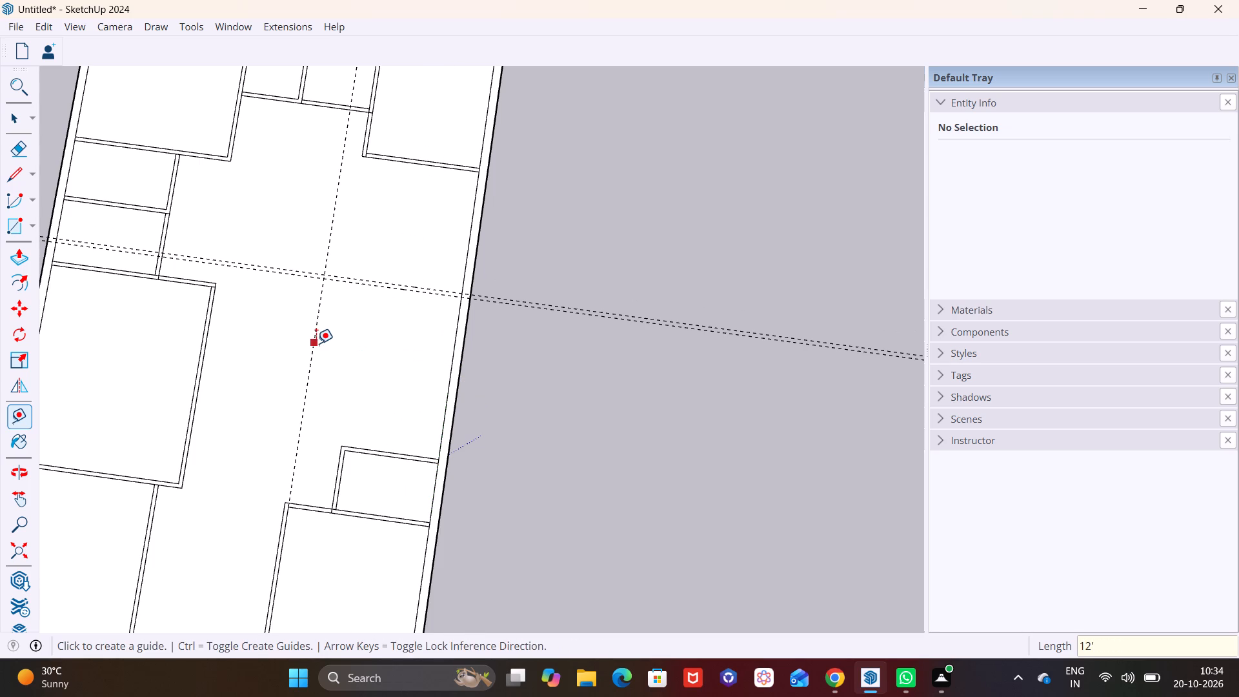
click(316, 343)
text(4")
key(Return)
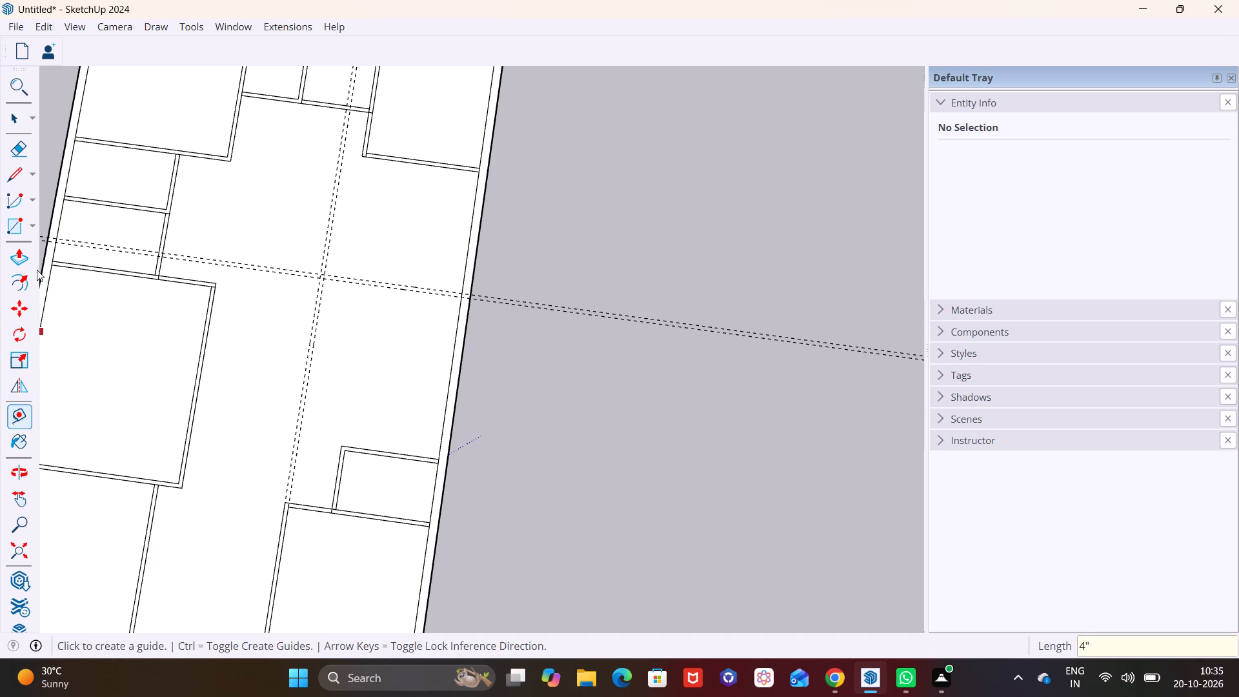
Draw a 19'4" line from the 12' by 15' room's outer corner to the outer guide intersection, continuing 12'4" to the long side wall.
click(19, 177)
scroll(320, 481, up, 4)
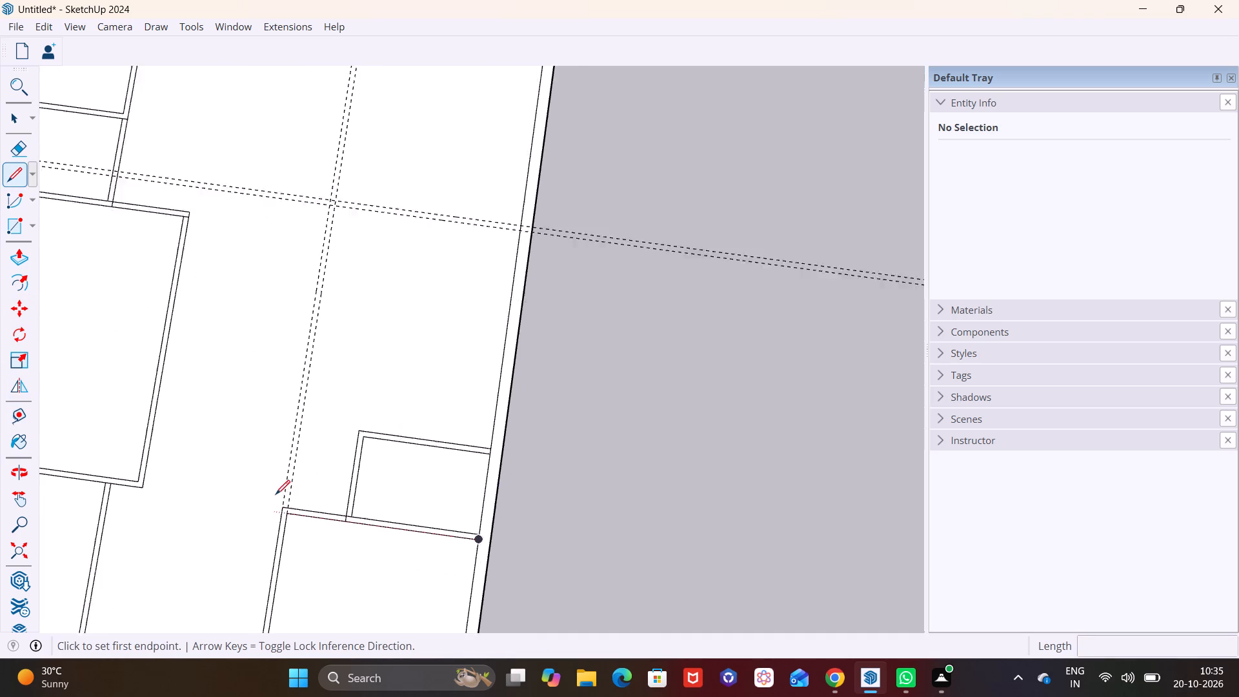
drag(281, 507, 289, 495)
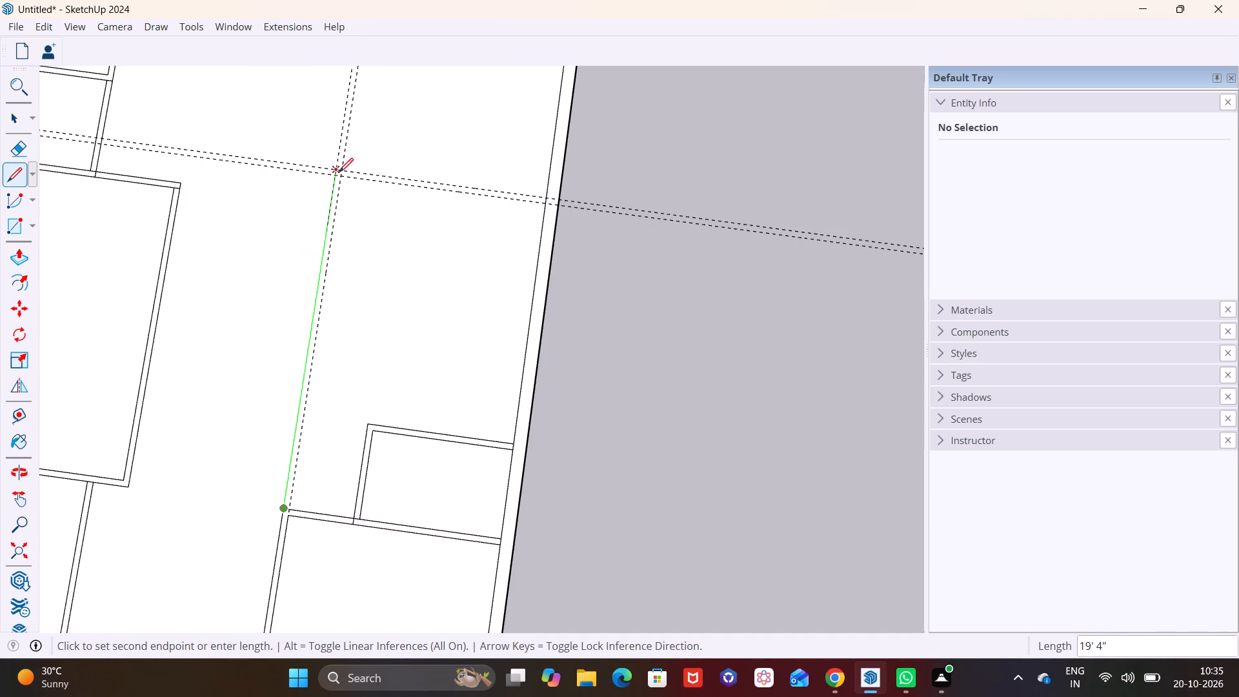
click(339, 170)
click(339, 170)
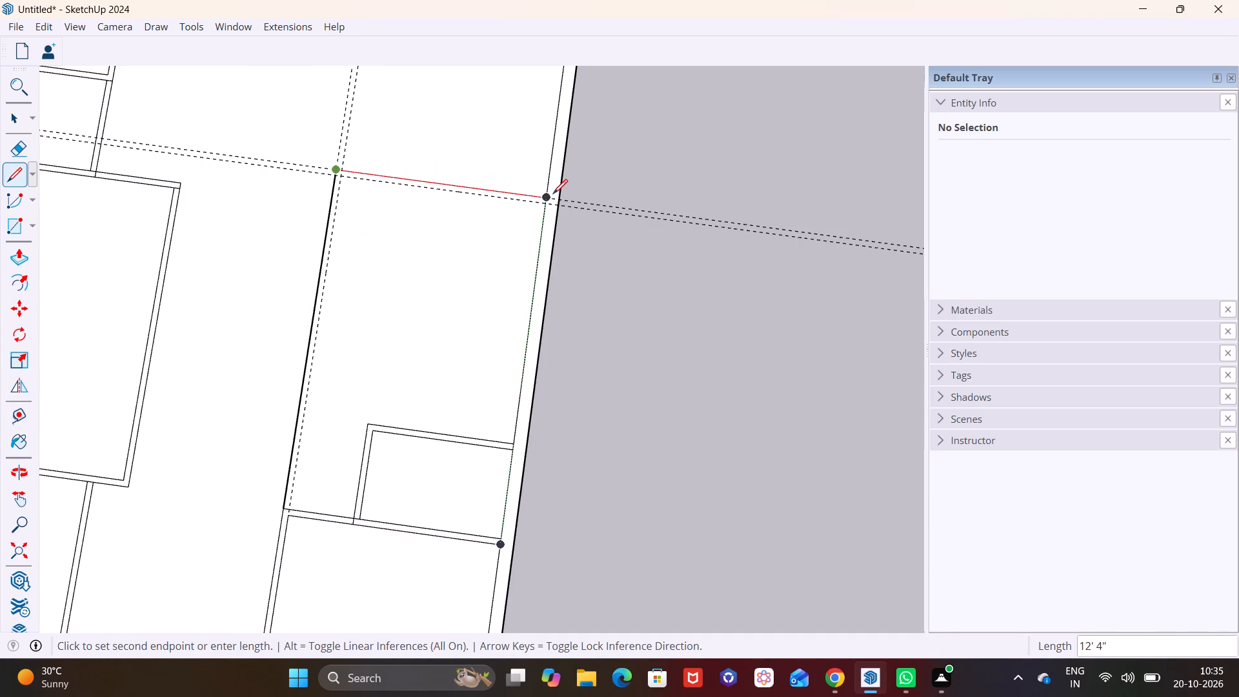
click(553, 194)
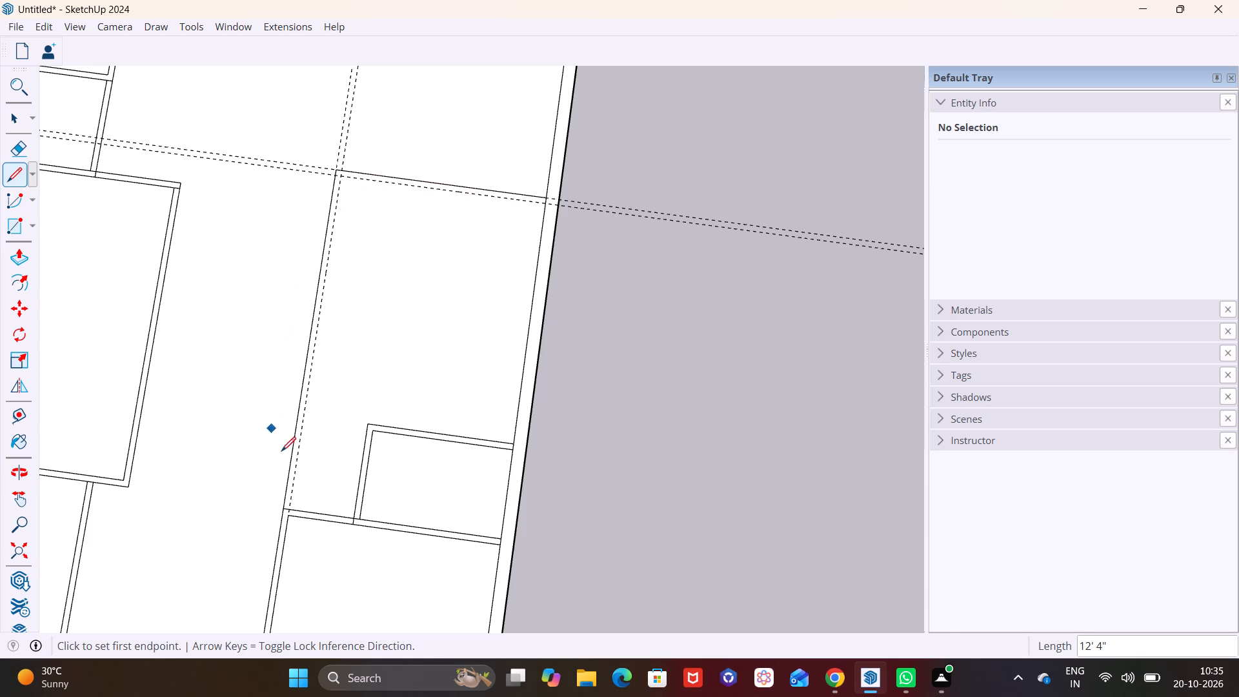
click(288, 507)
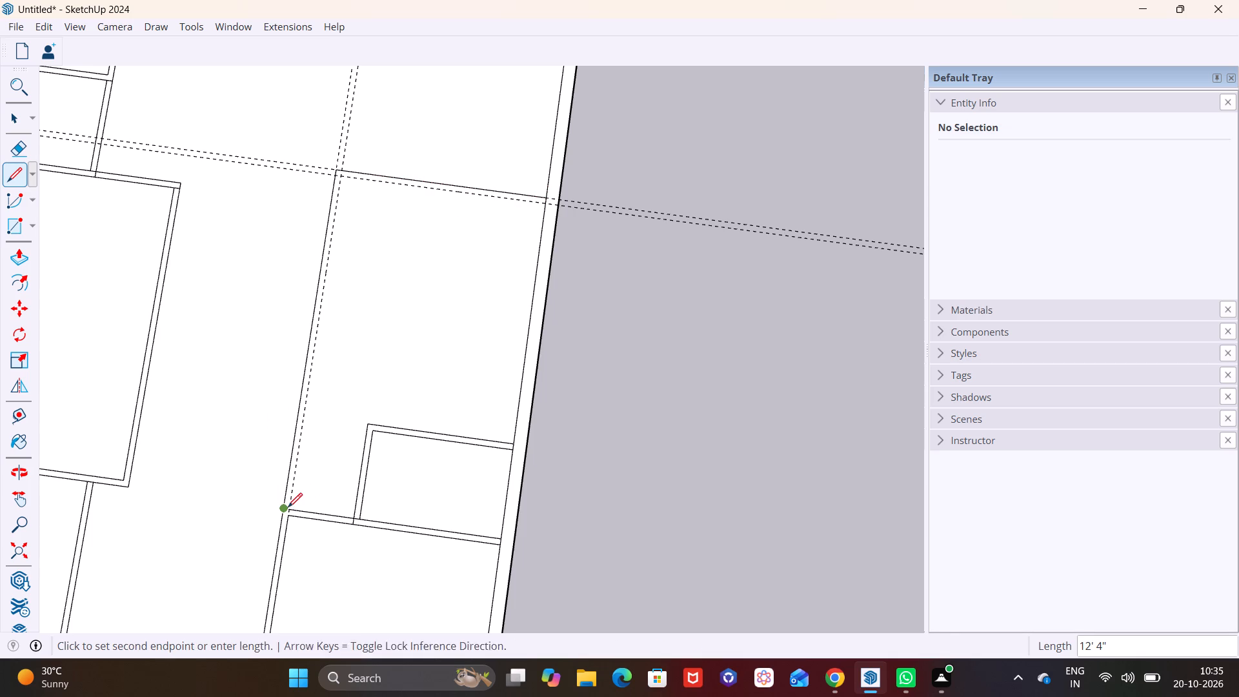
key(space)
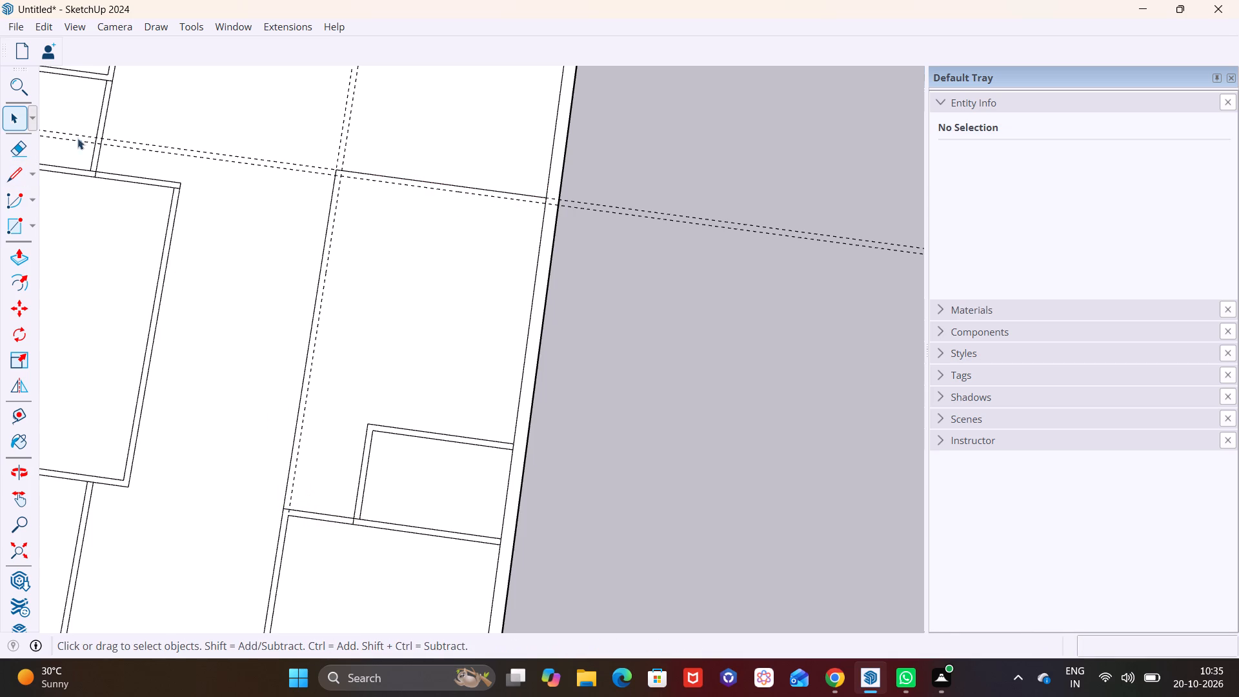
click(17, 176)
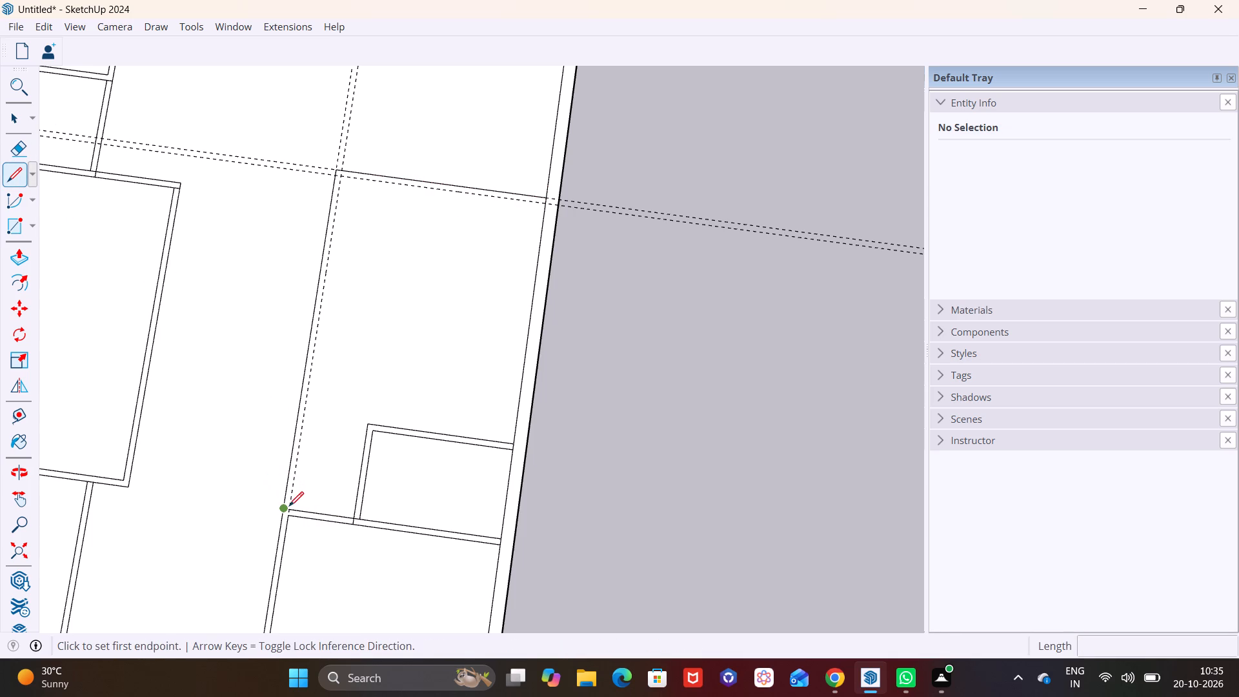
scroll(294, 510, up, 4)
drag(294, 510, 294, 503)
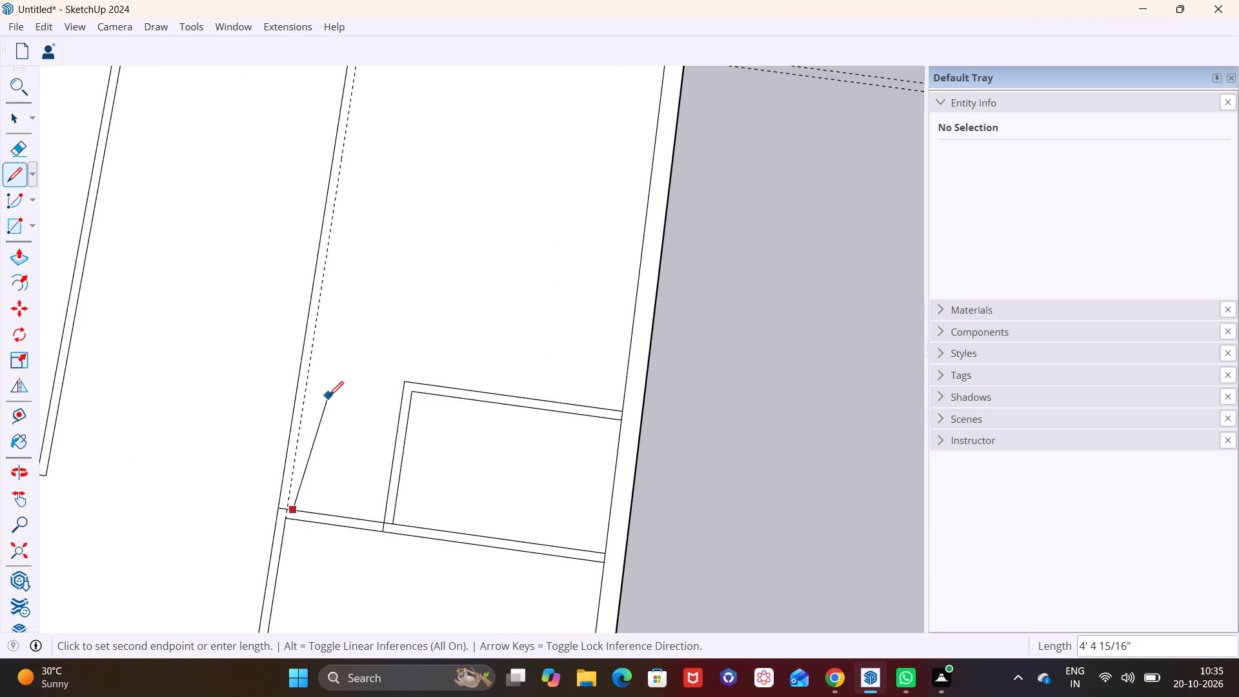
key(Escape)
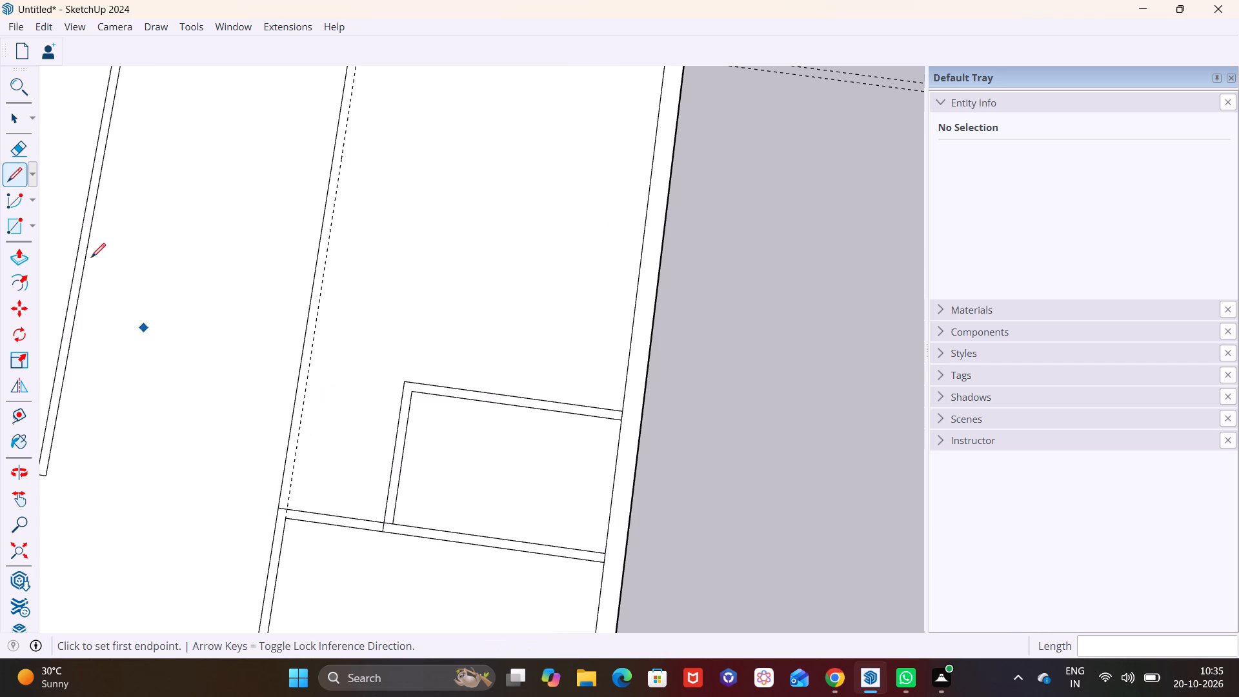
Draw the partition's inner lines along the inner guides, from the 12' by 15' room's wall to the guide intersection and across to the long side wall.
click(14, 175)
drag(289, 512, 290, 506)
scroll(317, 416, down, 5)
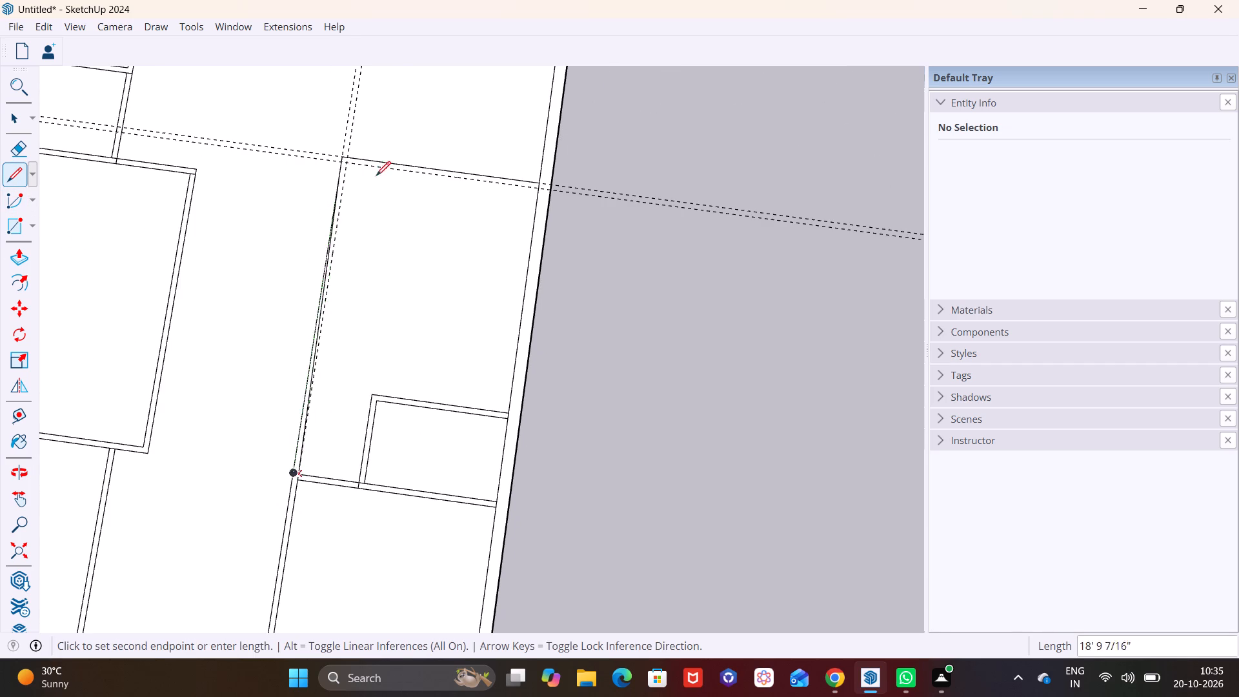
scroll(401, 175, up, 4)
click(328, 160)
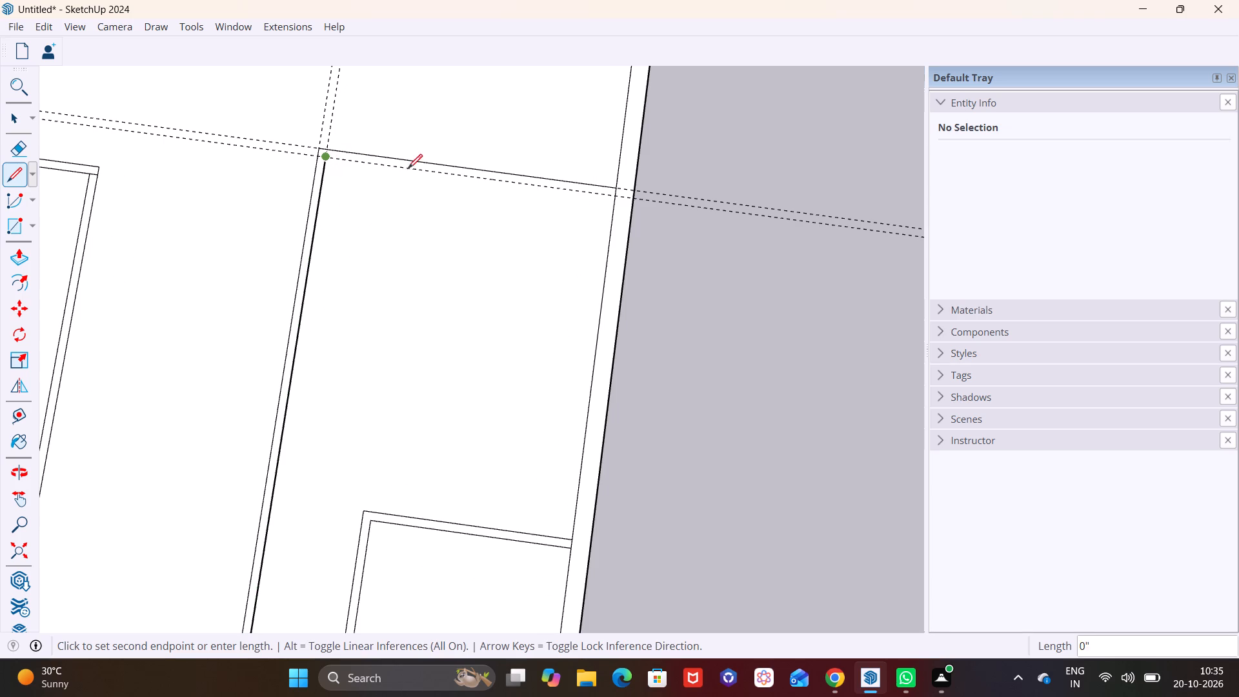
click(619, 199)
key(space)
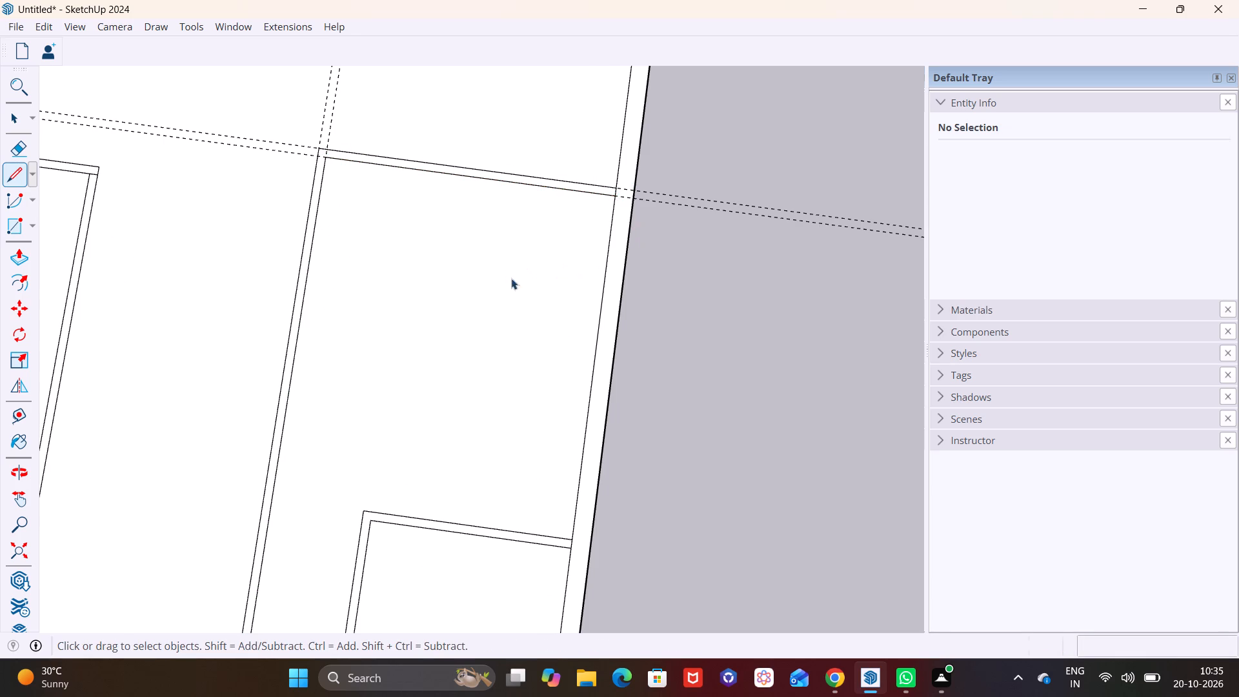
Extend both lines of the 8' by 5' room's outer end wall to the long partition's outer line, the inner one with a 4'4" line.
scroll(482, 298, down, 5)
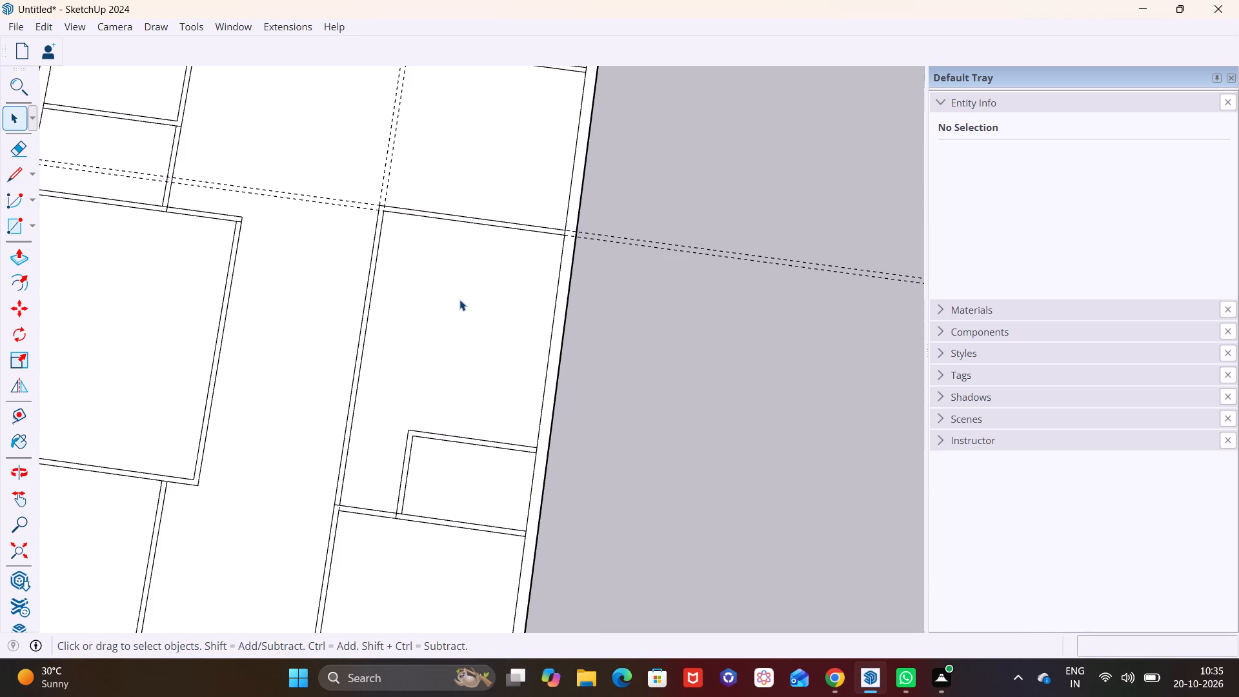
scroll(459, 299, down, 2)
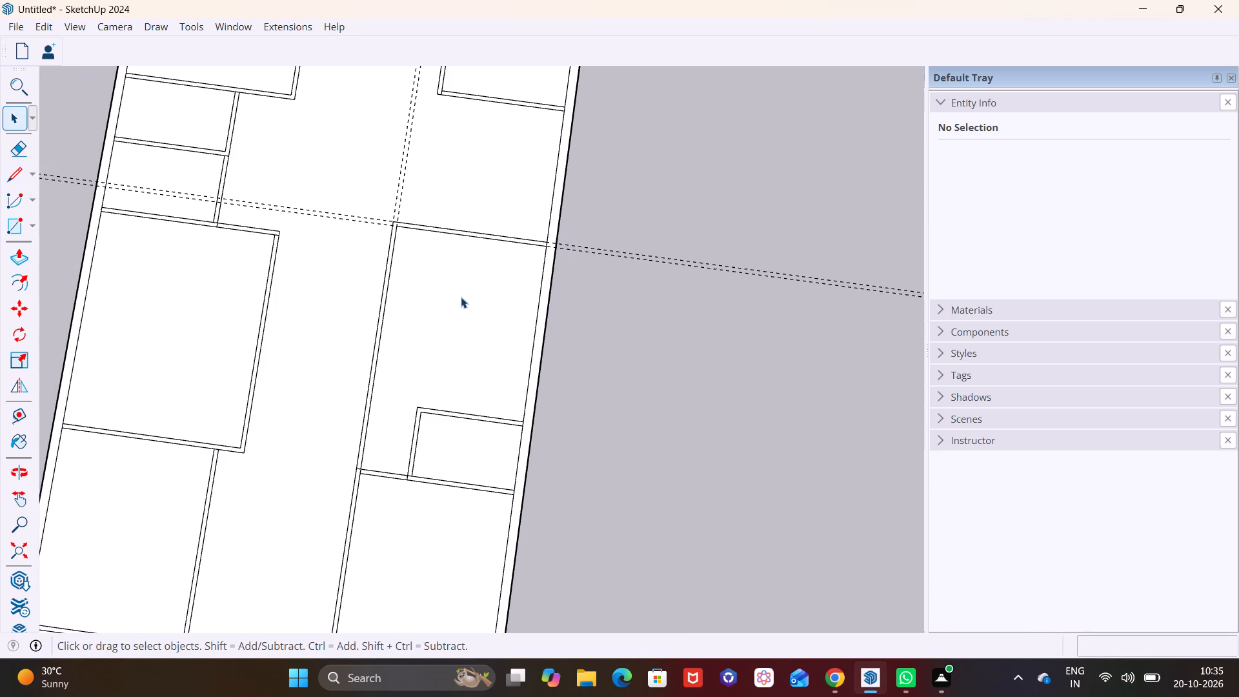
scroll(428, 396, up, 2)
click(9, 180)
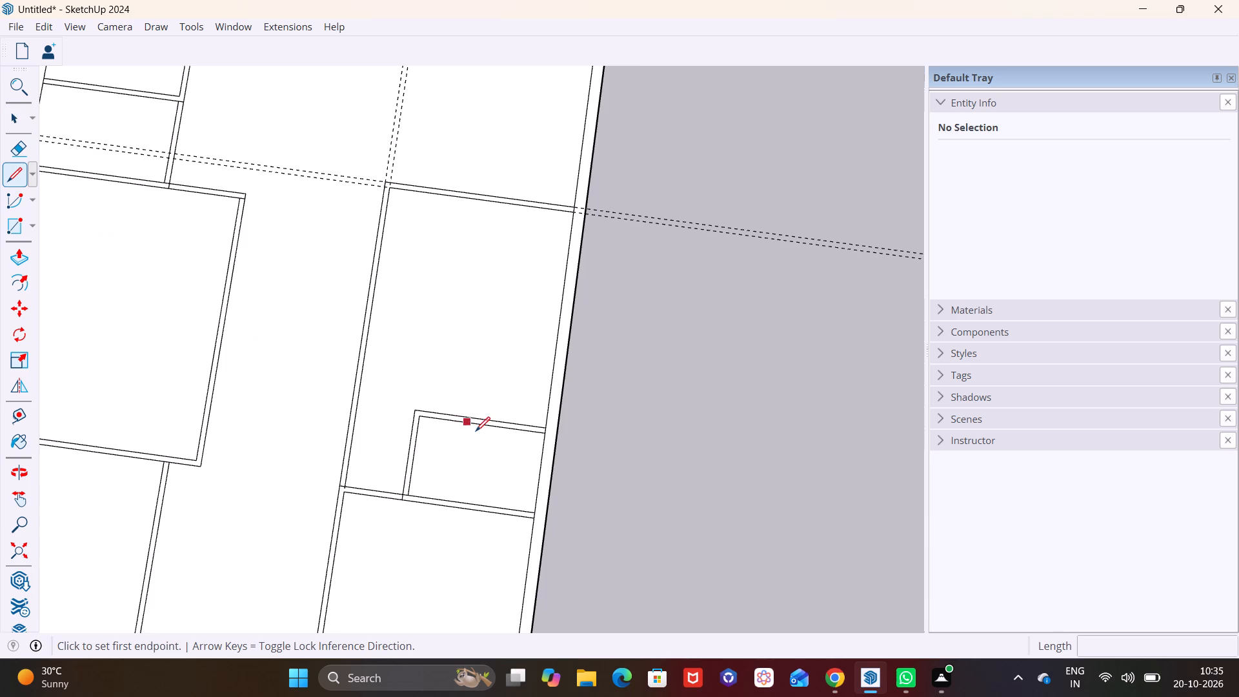
scroll(411, 398, up, 5)
click(412, 410)
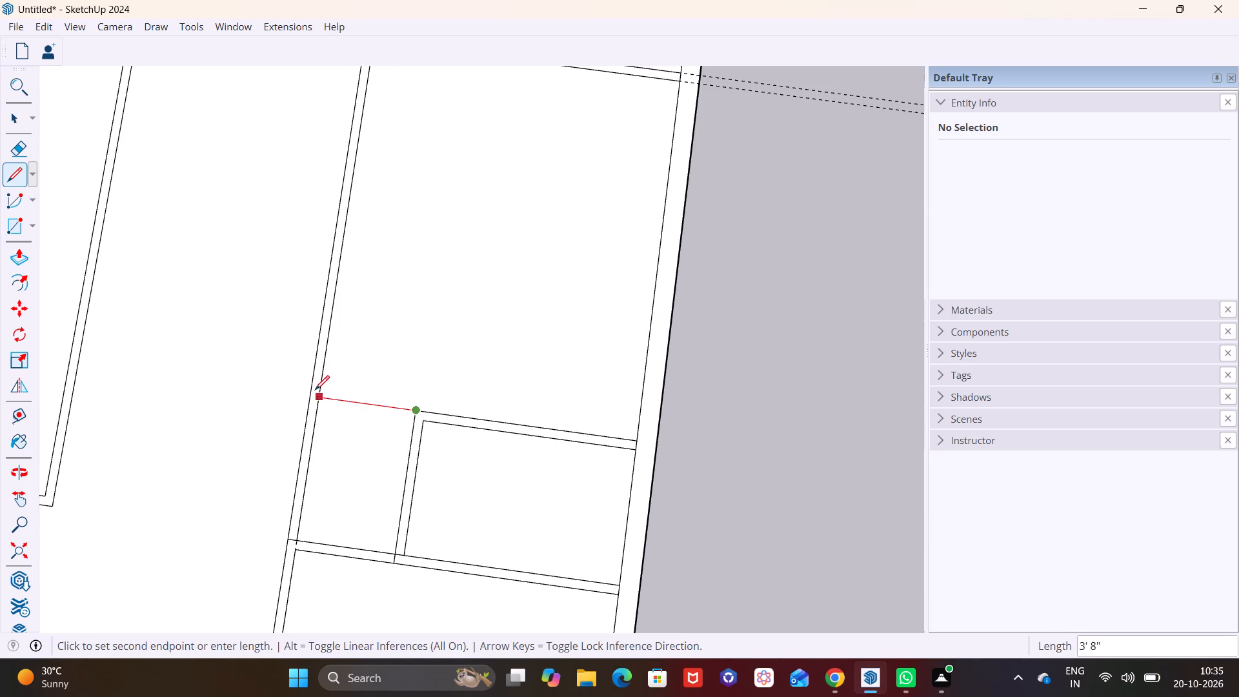
click(313, 390)
key(space)
click(14, 174)
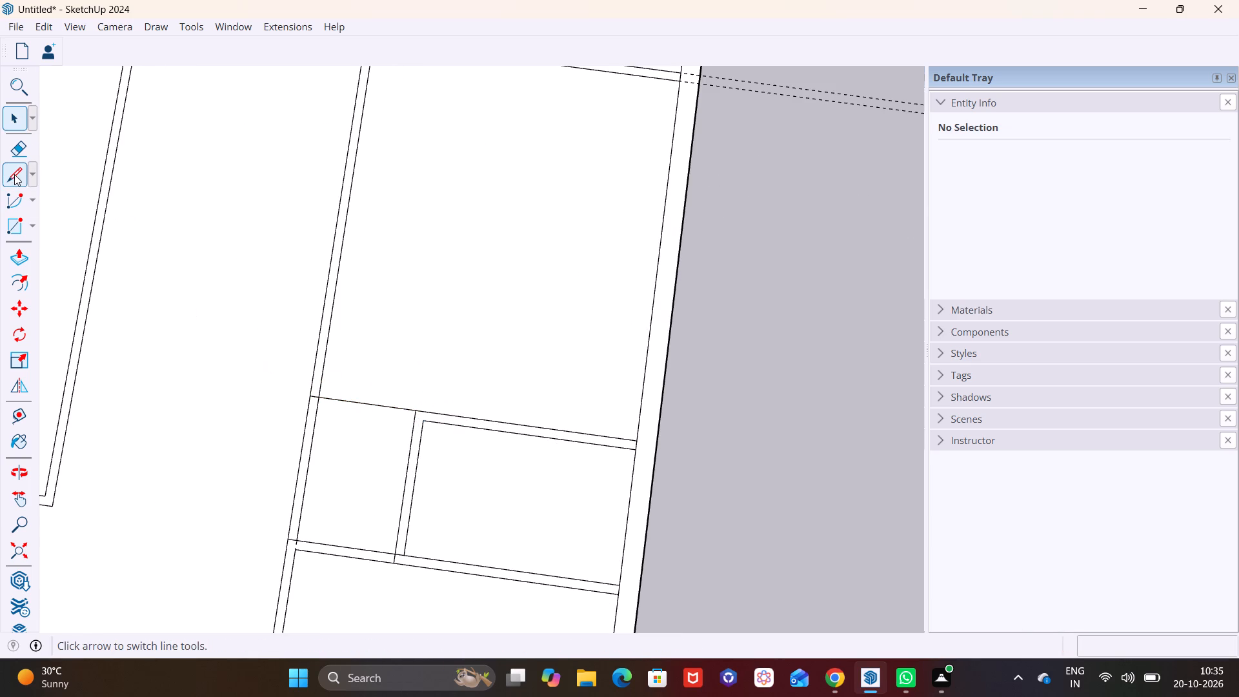
click(420, 421)
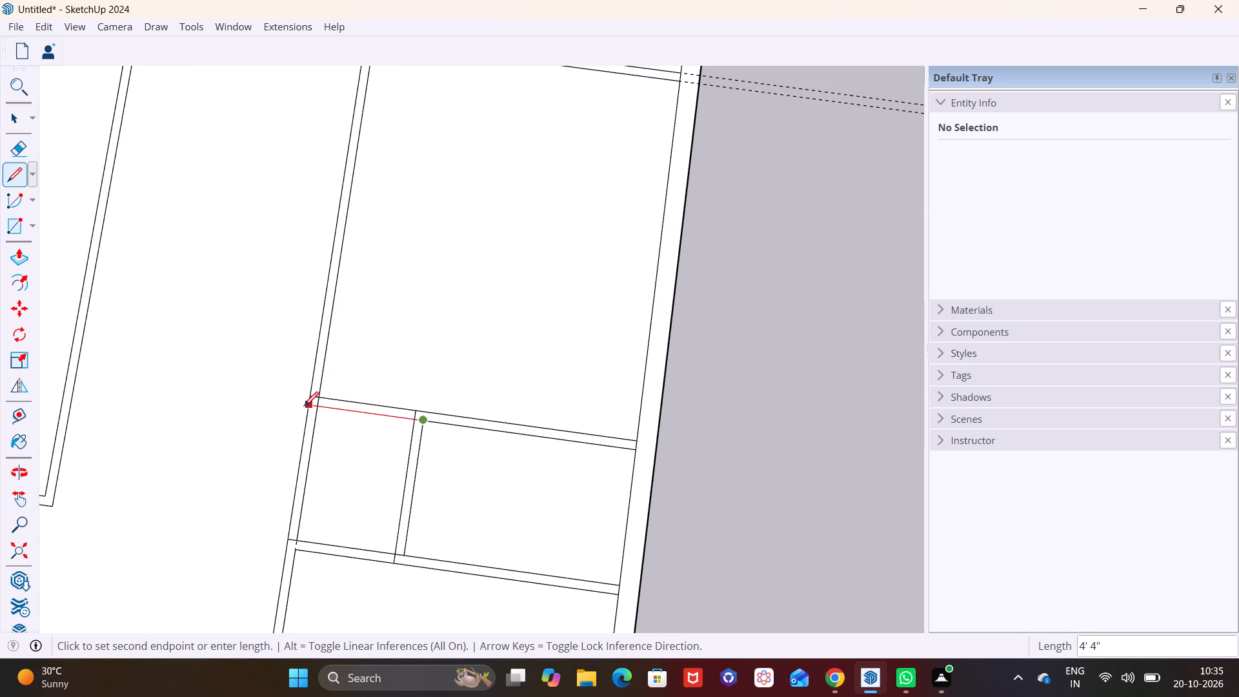
click(304, 406)
key(space)
Erase the two pairs of construction guides crossing at the new 12' by 14' room's corner.
scroll(454, 344, down, 6)
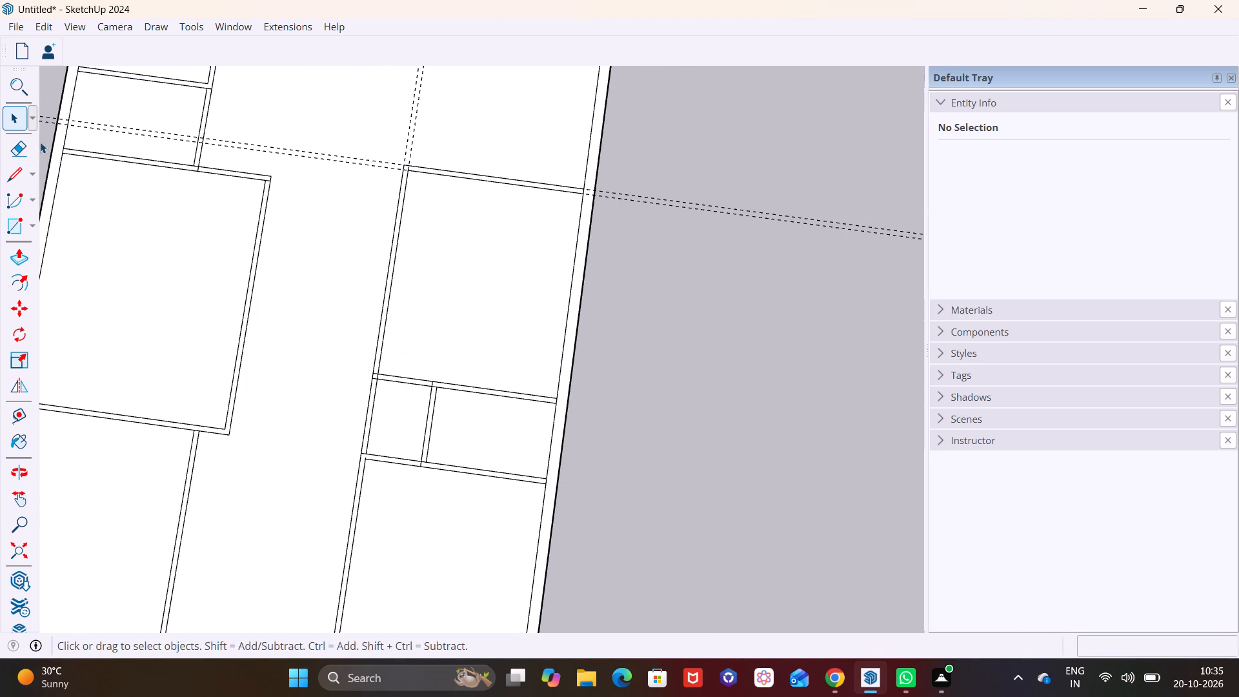
drag(20, 147, 26, 147)
drag(327, 137, 352, 208)
drag(372, 122, 439, 141)
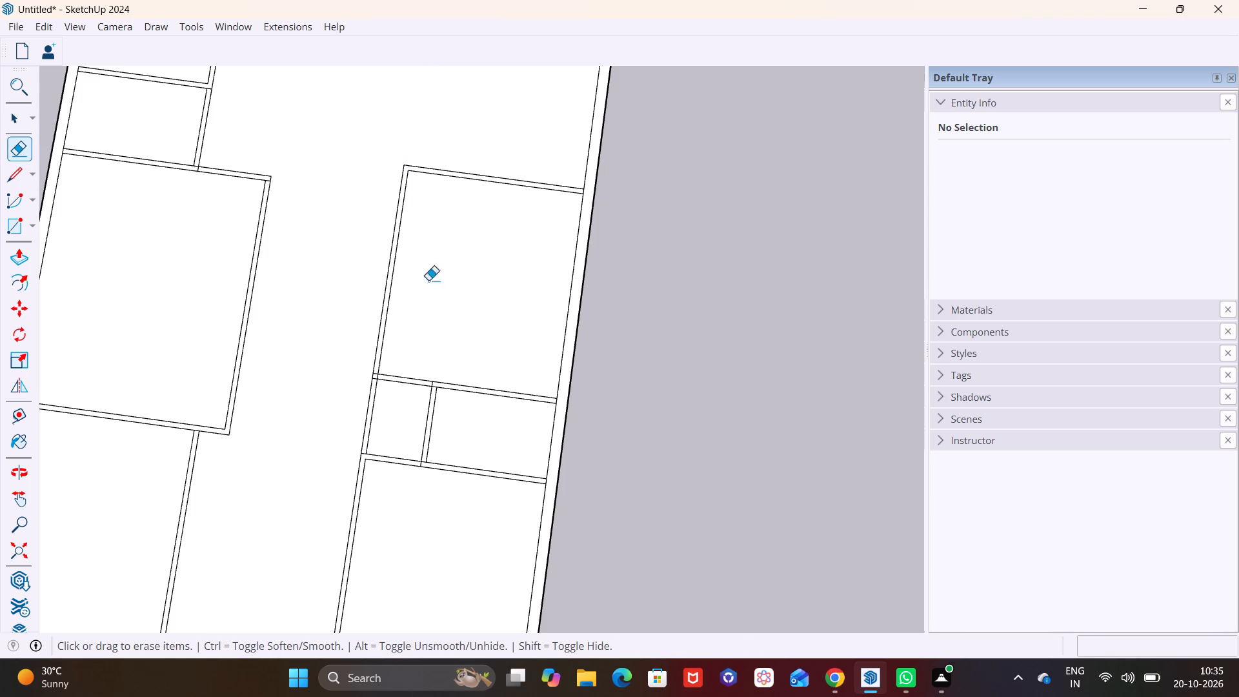
Erase the two partition line segments closing the small space beside the 8' by 5' room.
drag(341, 414, 401, 421)
Place a guide 6'3" inward from the long side wall's inner edge beyond the 12' by 14' room, plus a second guide 4" beyond it.
scroll(399, 421, down, 4)
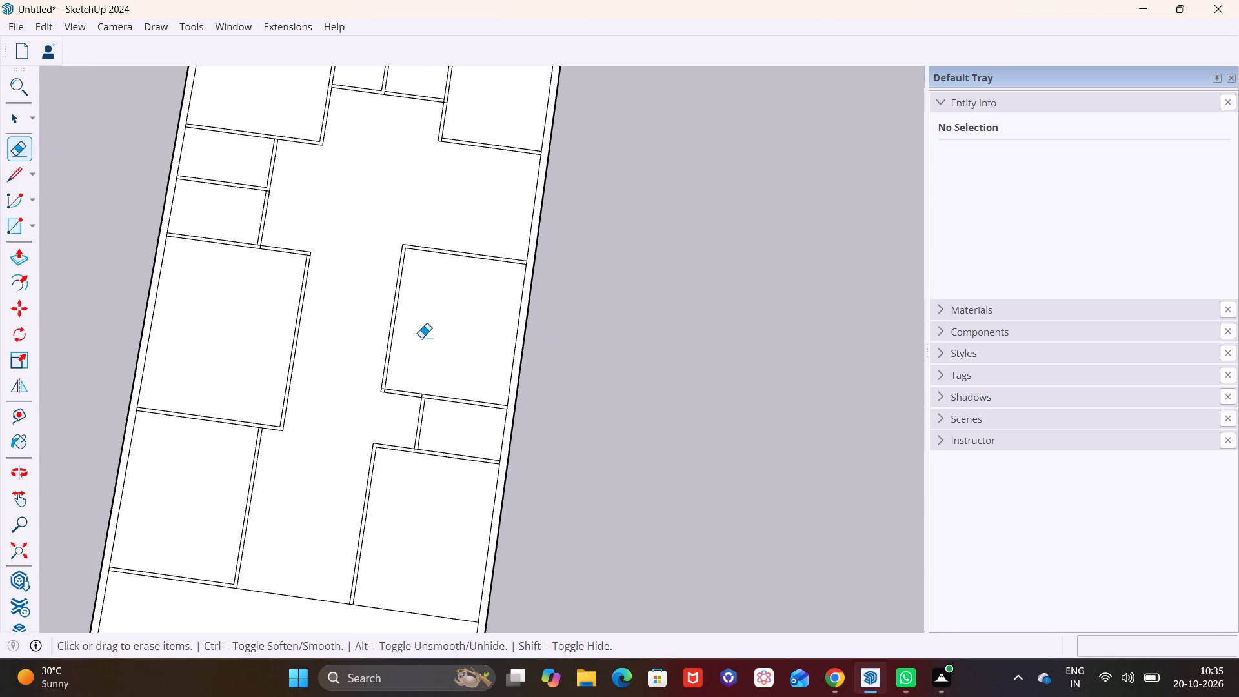
shift+middle_drag(421, 338, 356, 460)
scroll(397, 347, up, 1)
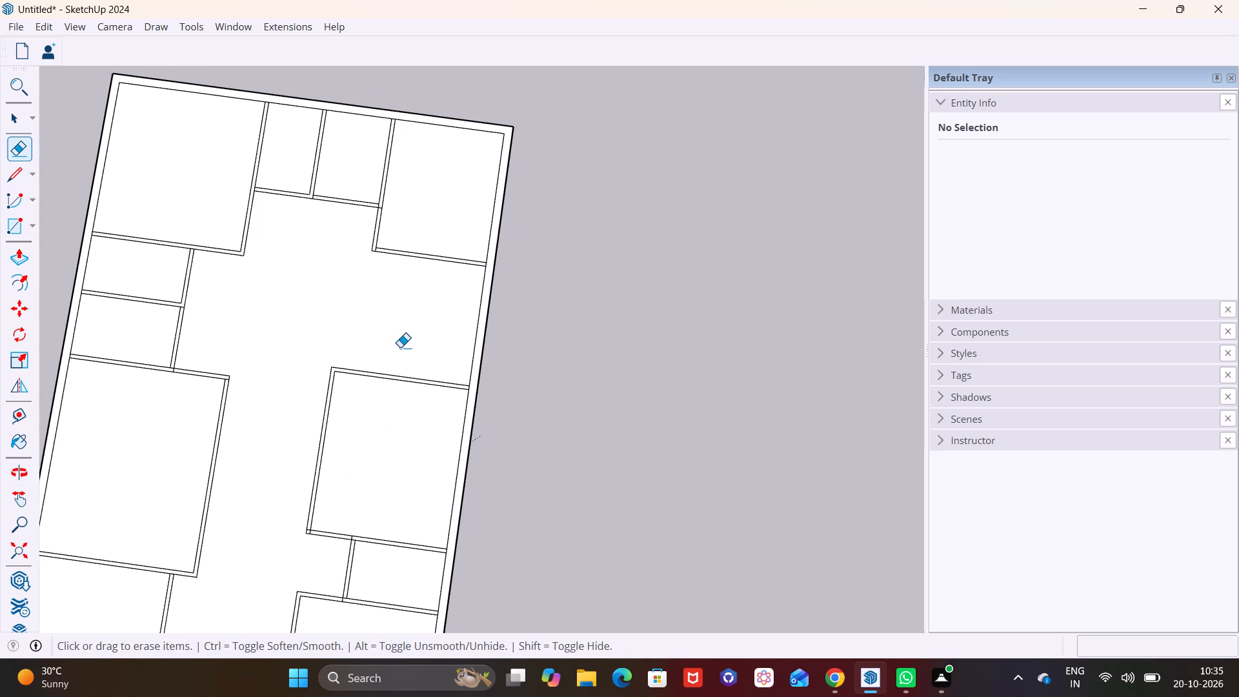
scroll(417, 346, up, 1)
shift+middle_drag(423, 345, 406, 378)
scroll(403, 381, up, 1)
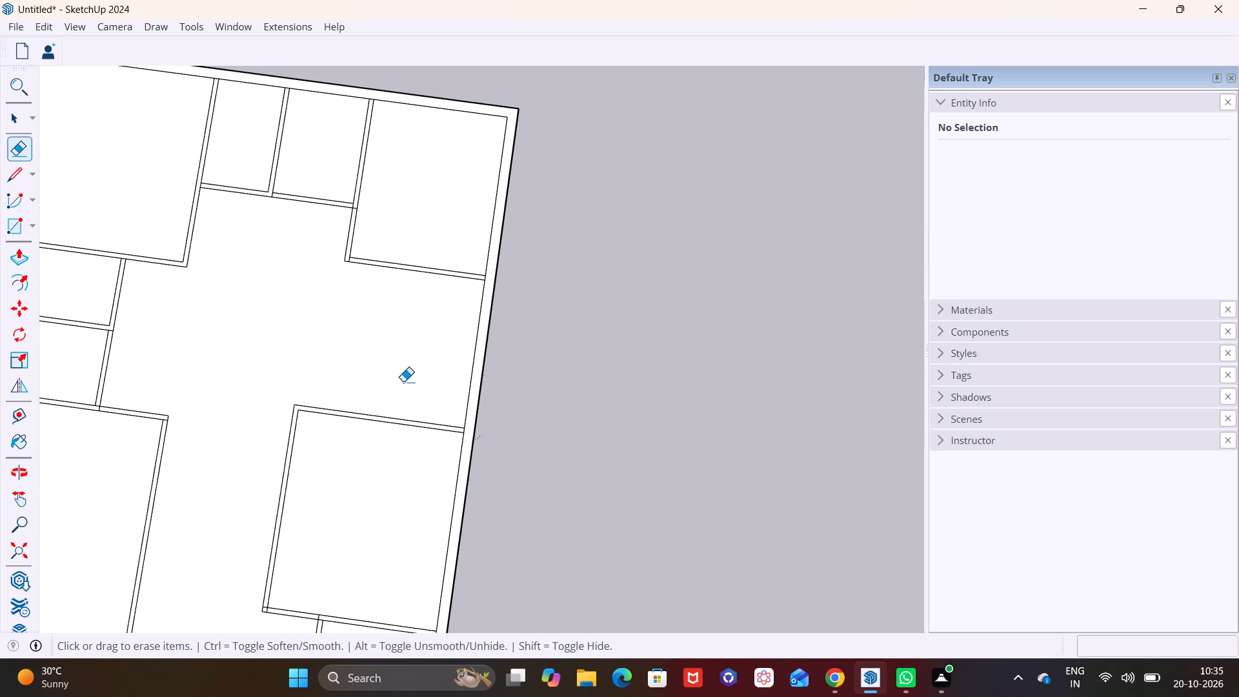
scroll(407, 382, up, 1)
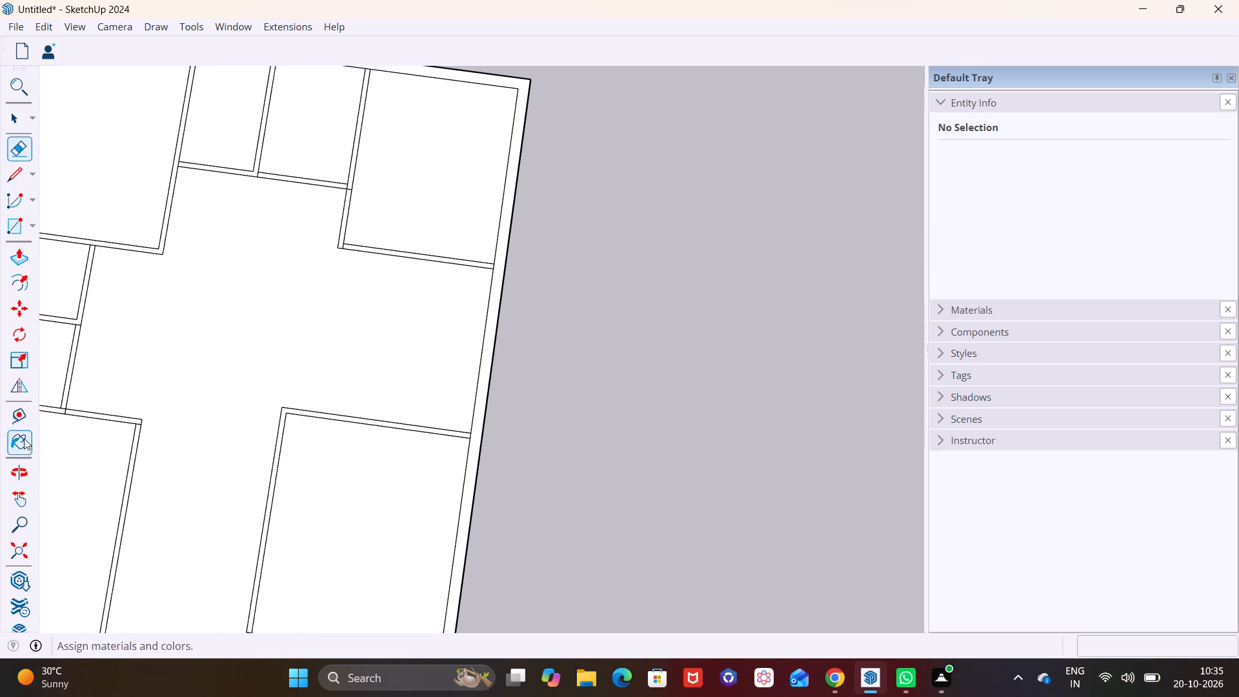
click(21, 412)
click(474, 389)
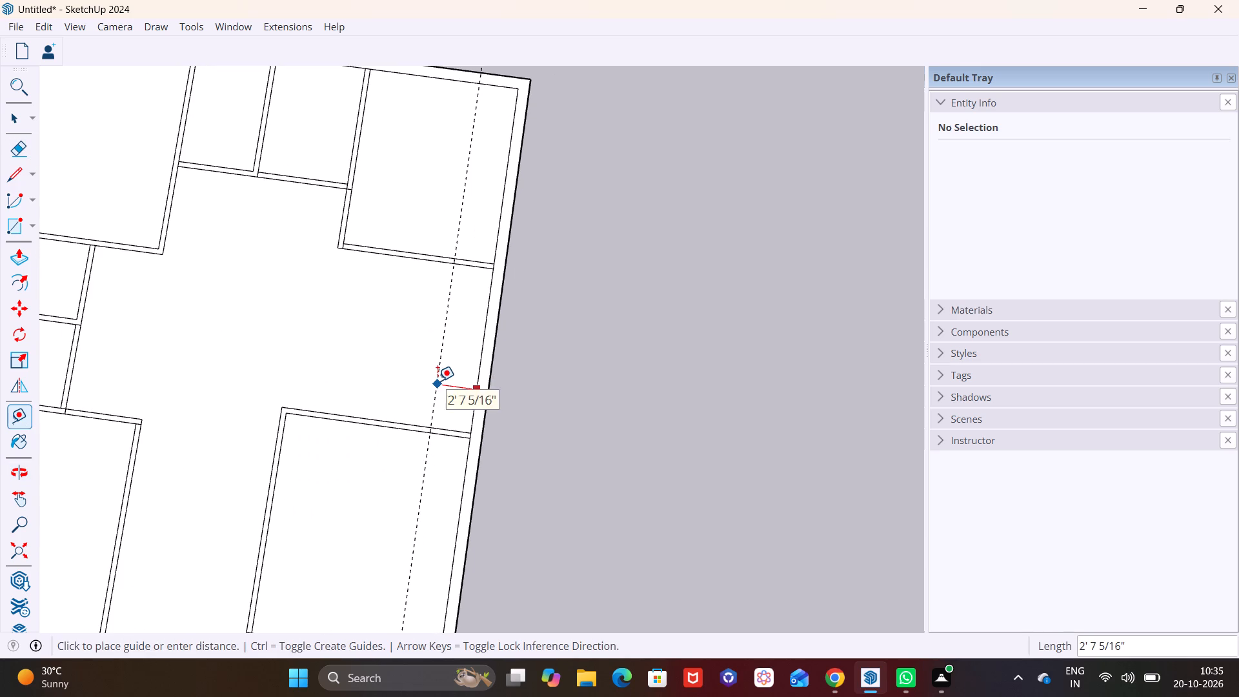
text(6'3")
key(Return)
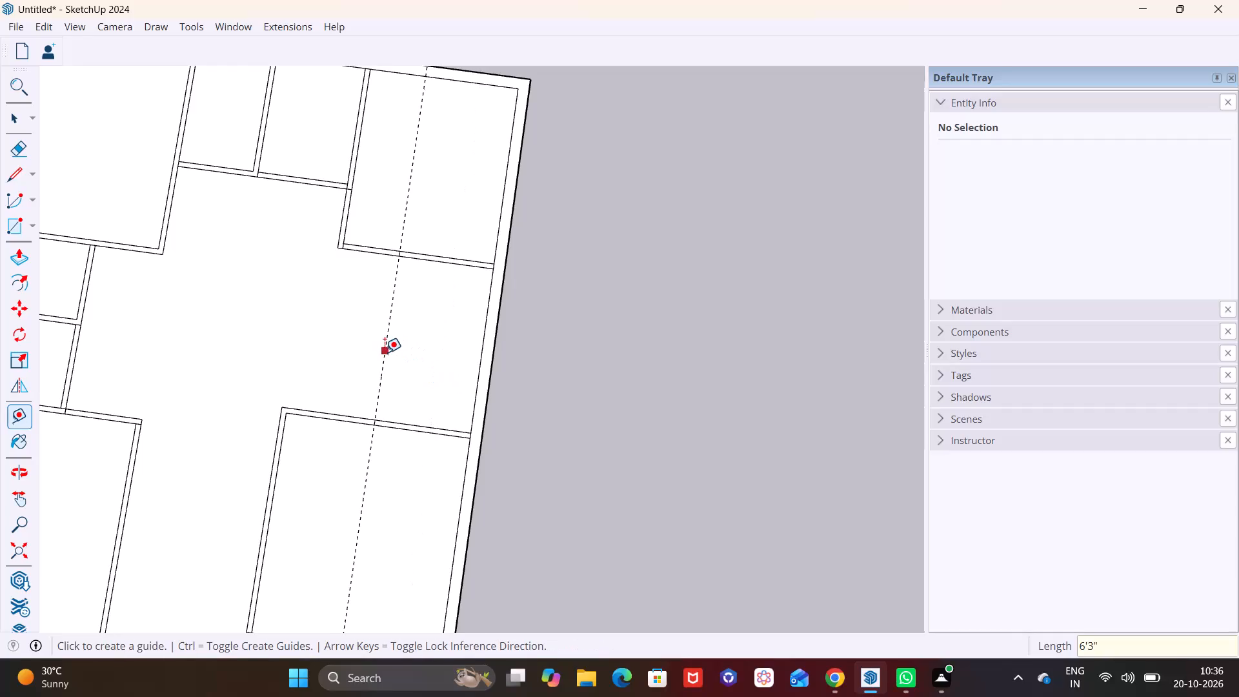
click(385, 352)
text(4")
key(Return)
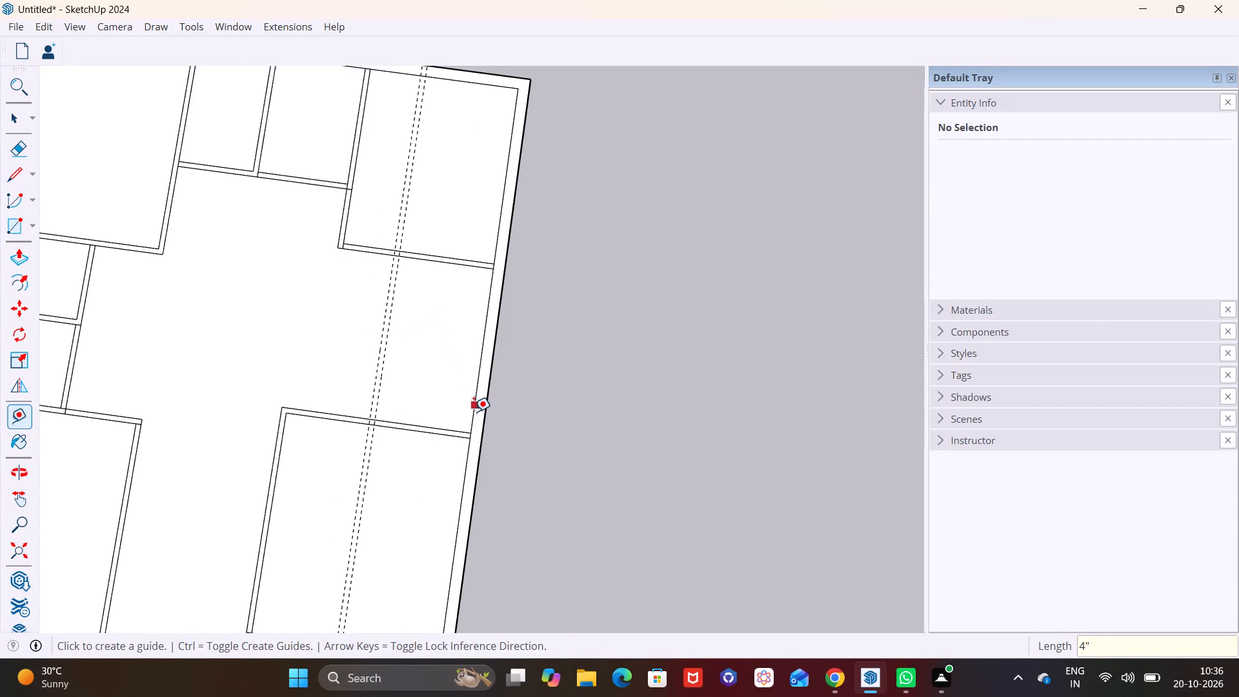
Place a guide 4' beyond the 12' by 14' room's outer end wall line, plus a second guide 4" beyond it.
drag(447, 429, 448, 423)
text(4')
key(Return)
click(429, 367)
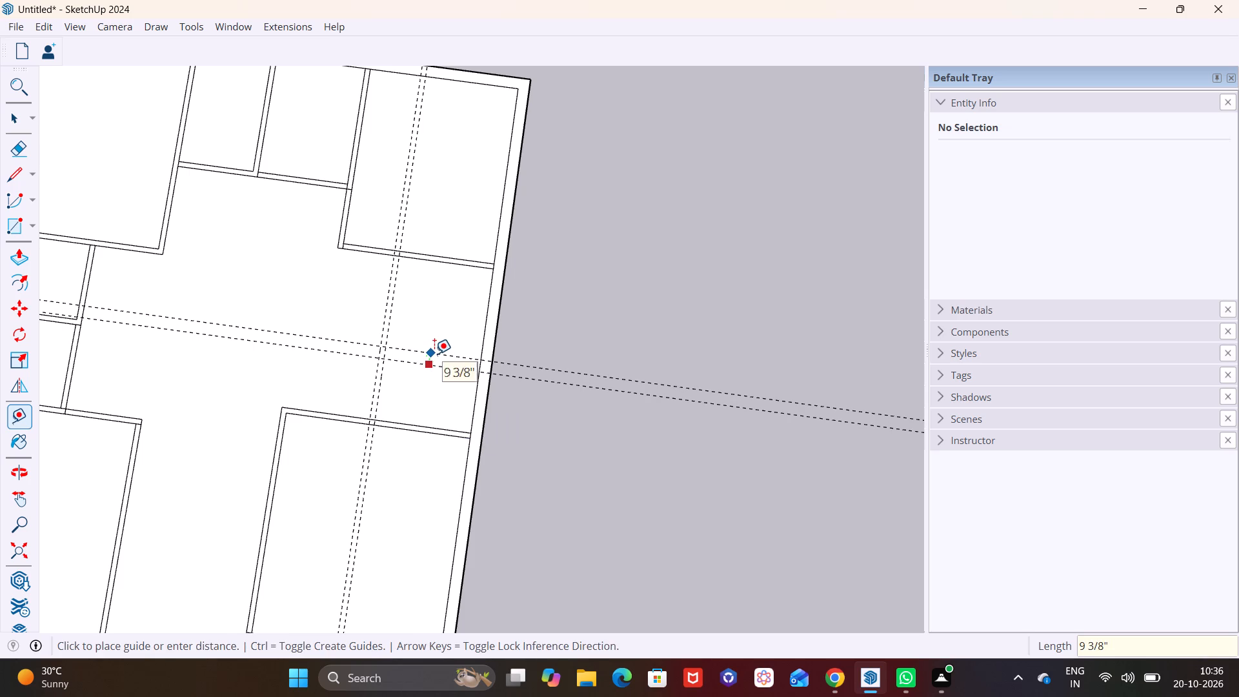
text(4")
key(Return)
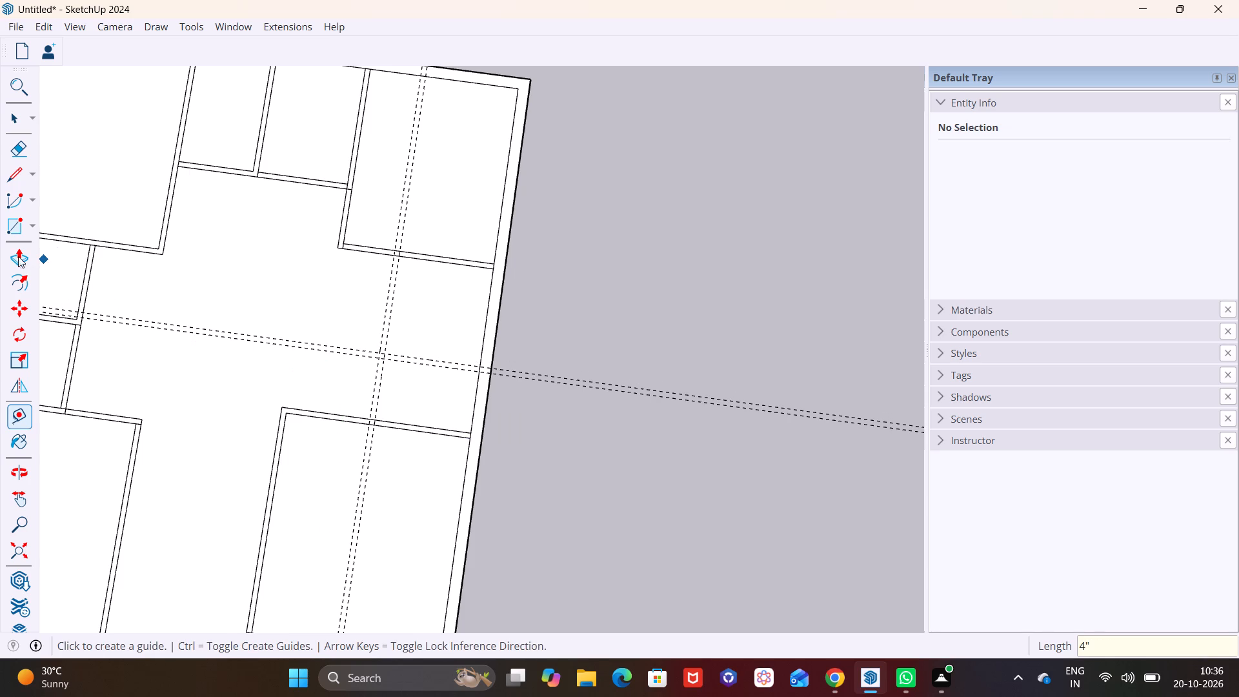
Draw 6'7" by 4'4" and 6'3" by 4' rectangles from the 12' by 14' room's corner at the side wall to the outer and inner guide intersections.
click(34, 229)
click(49, 246)
scroll(343, 376, up, 1)
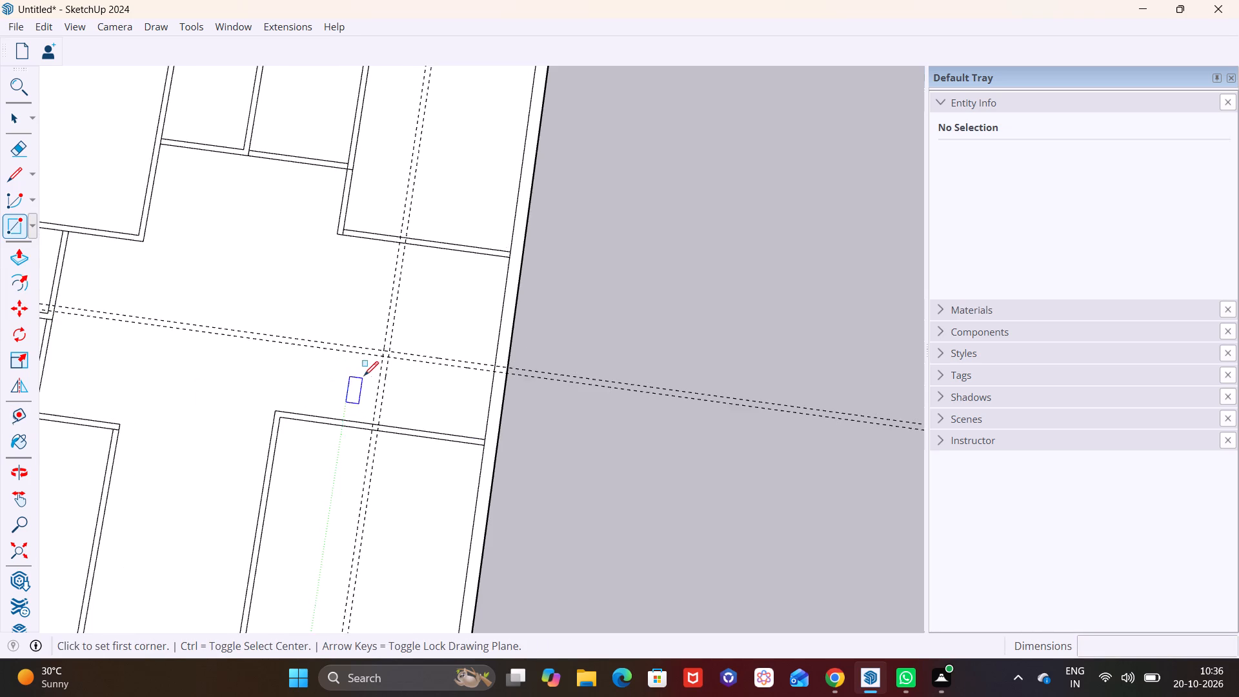
scroll(416, 381, up, 5)
click(532, 481)
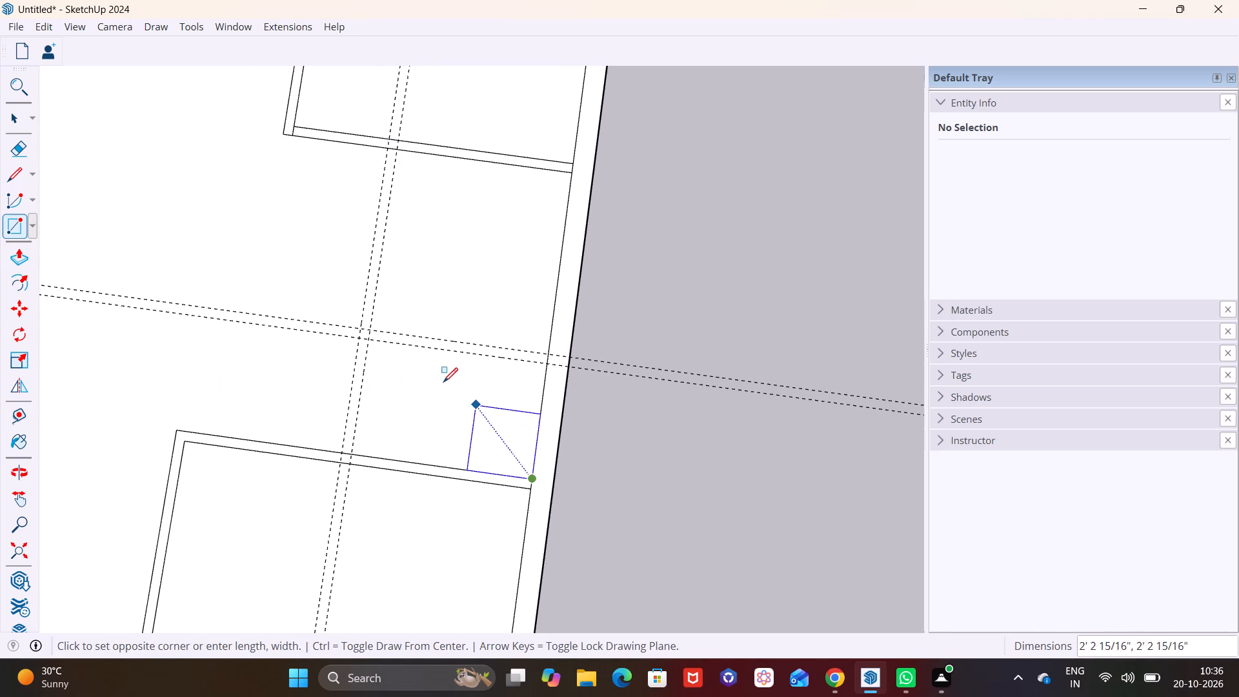
click(358, 331)
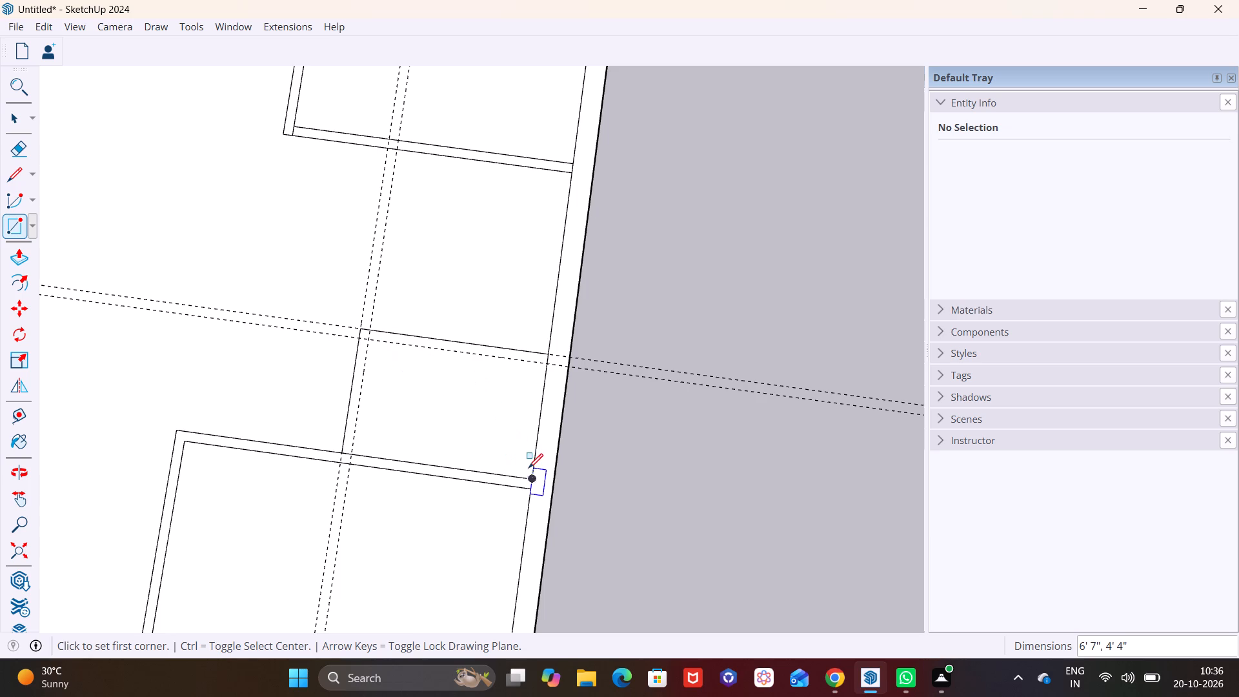
click(531, 478)
click(368, 344)
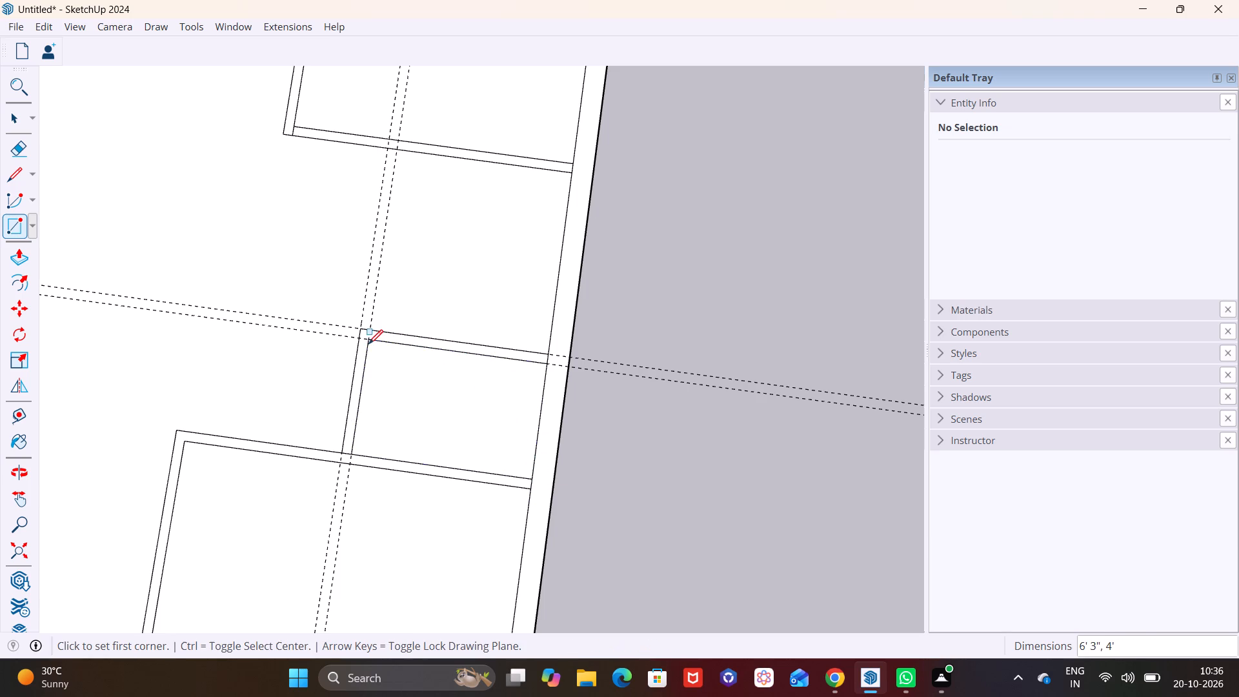
Erase the two pairs of construction guides around the 6'3" by 4' room.
click(22, 152)
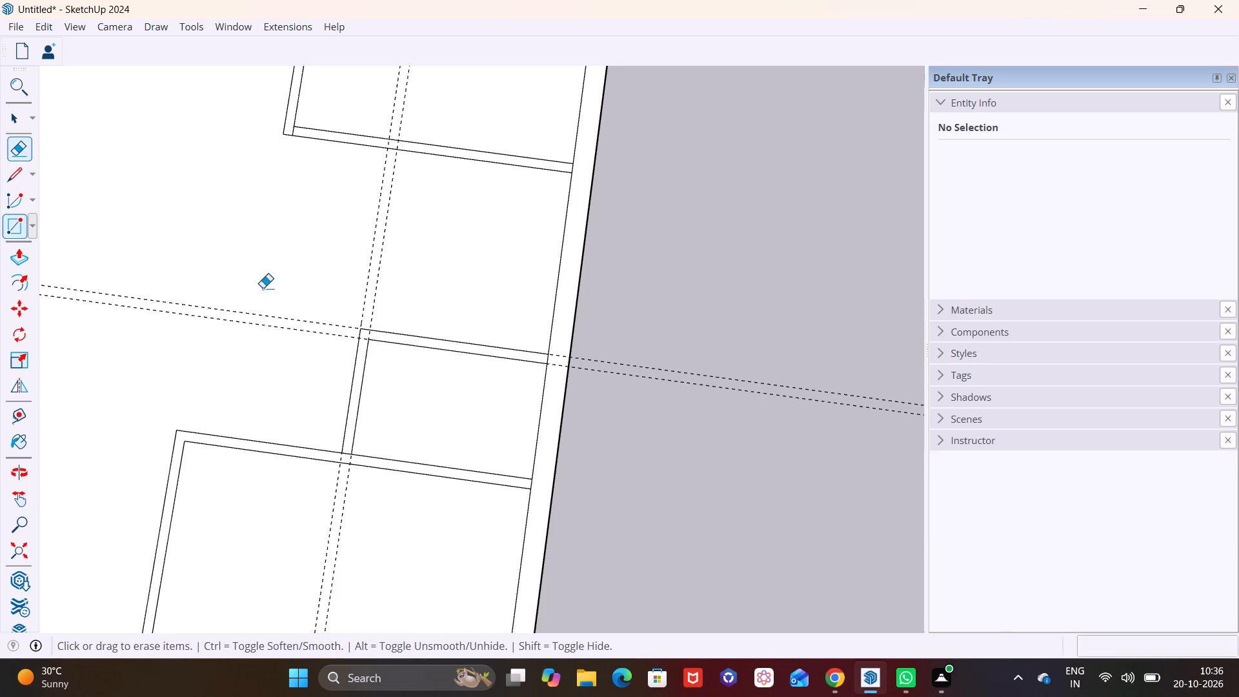
drag(263, 288, 245, 339)
drag(334, 271, 490, 311)
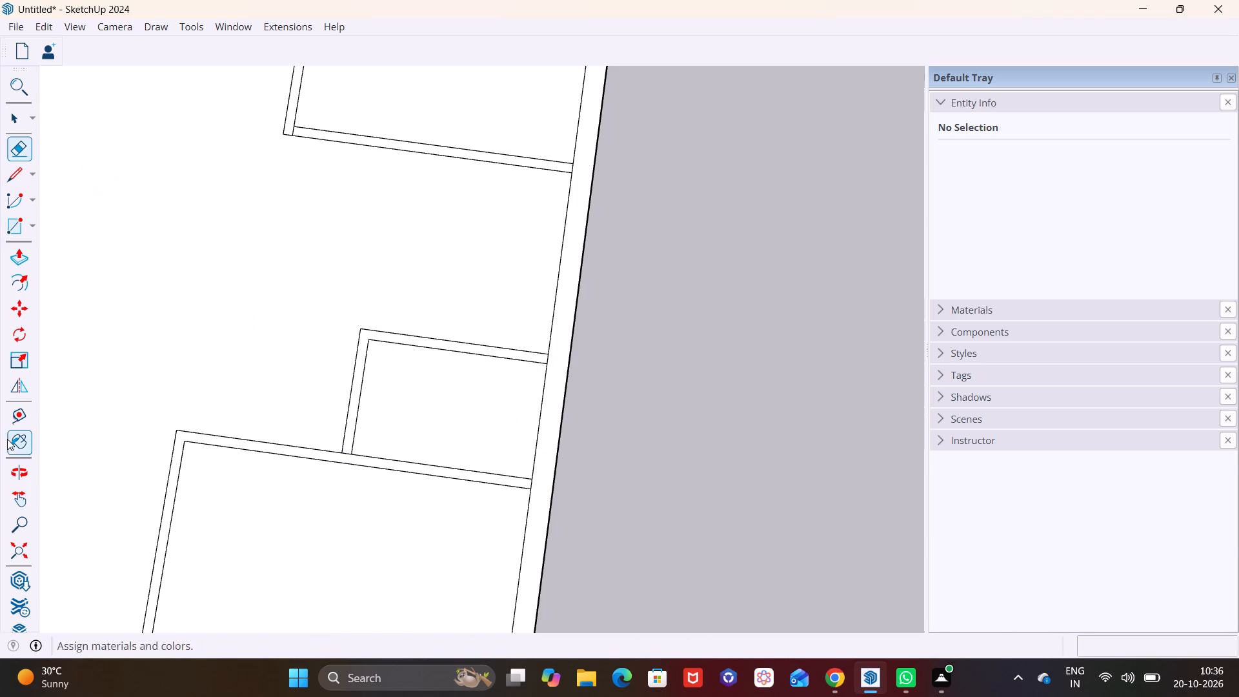
Place a guide 10' inward from the long side wall's inner edge beyond the 6'3" by 4' room, plus a second guide 4" beyond it.
click(25, 416)
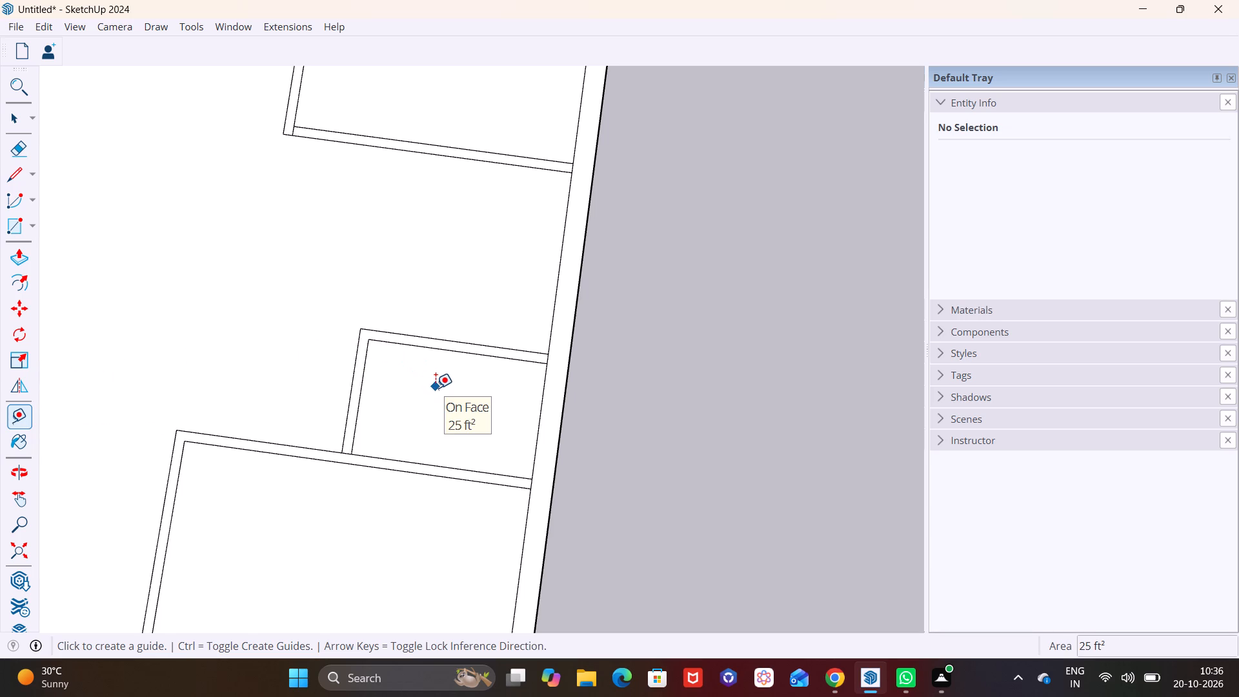
scroll(436, 388, down, 1)
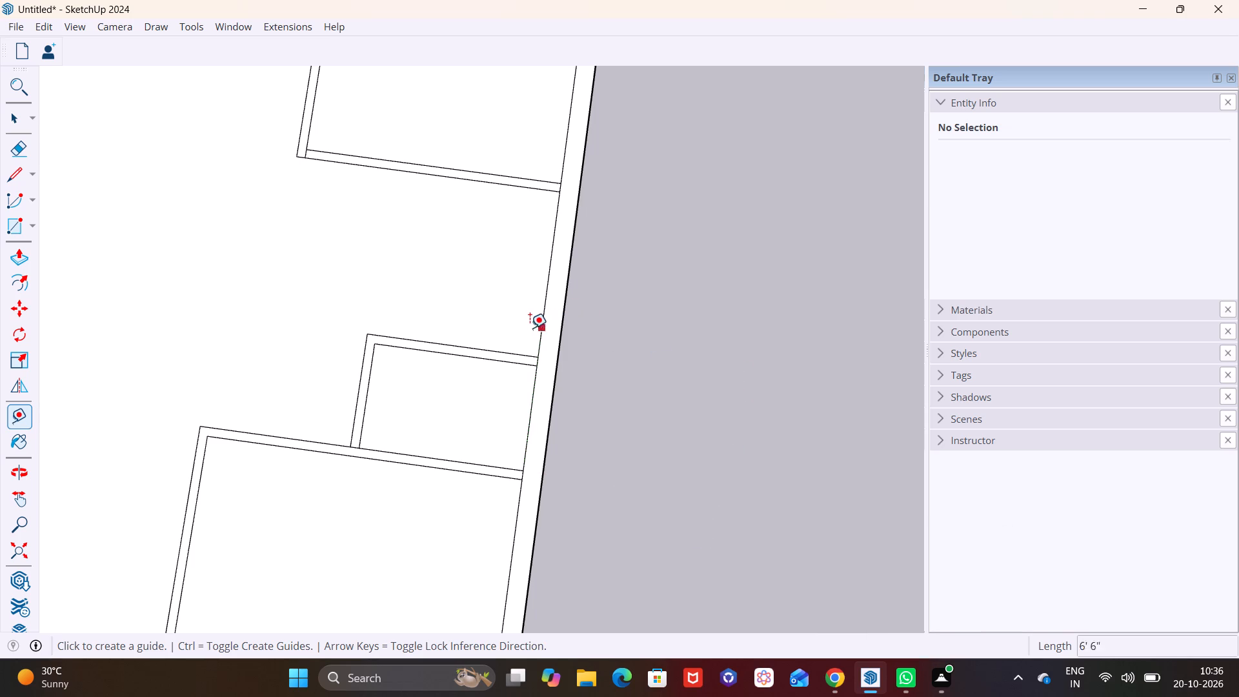
click(543, 309)
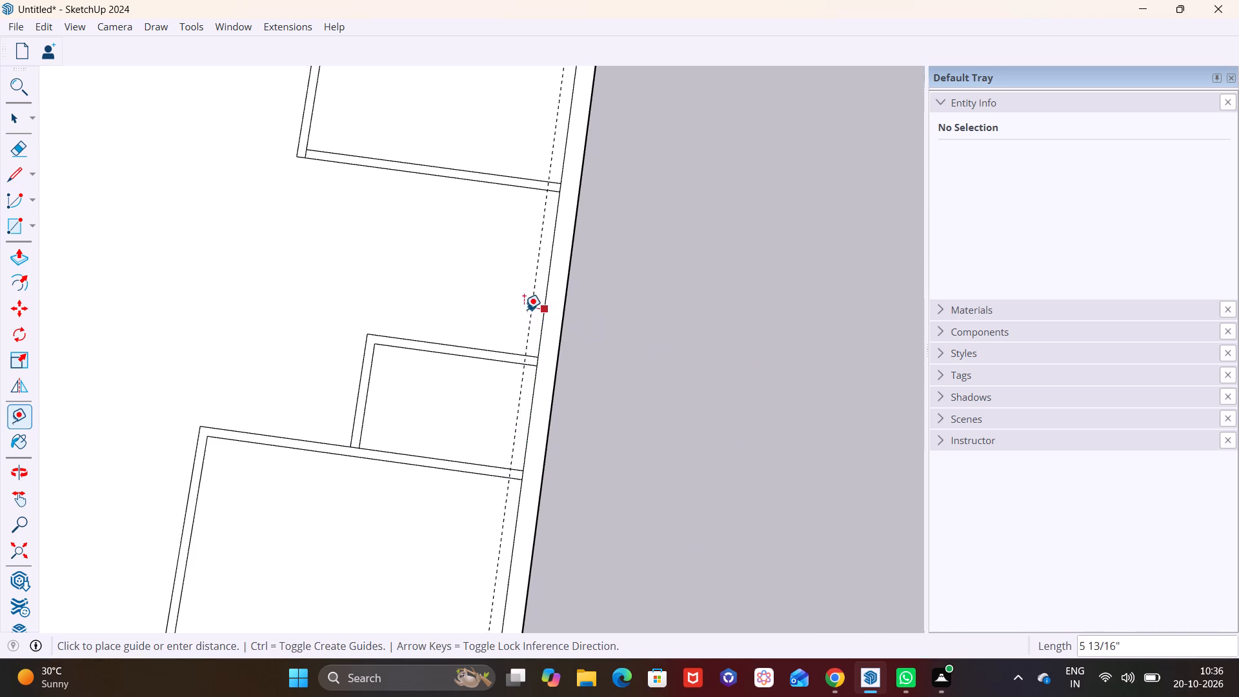
text(10')
key(Return)
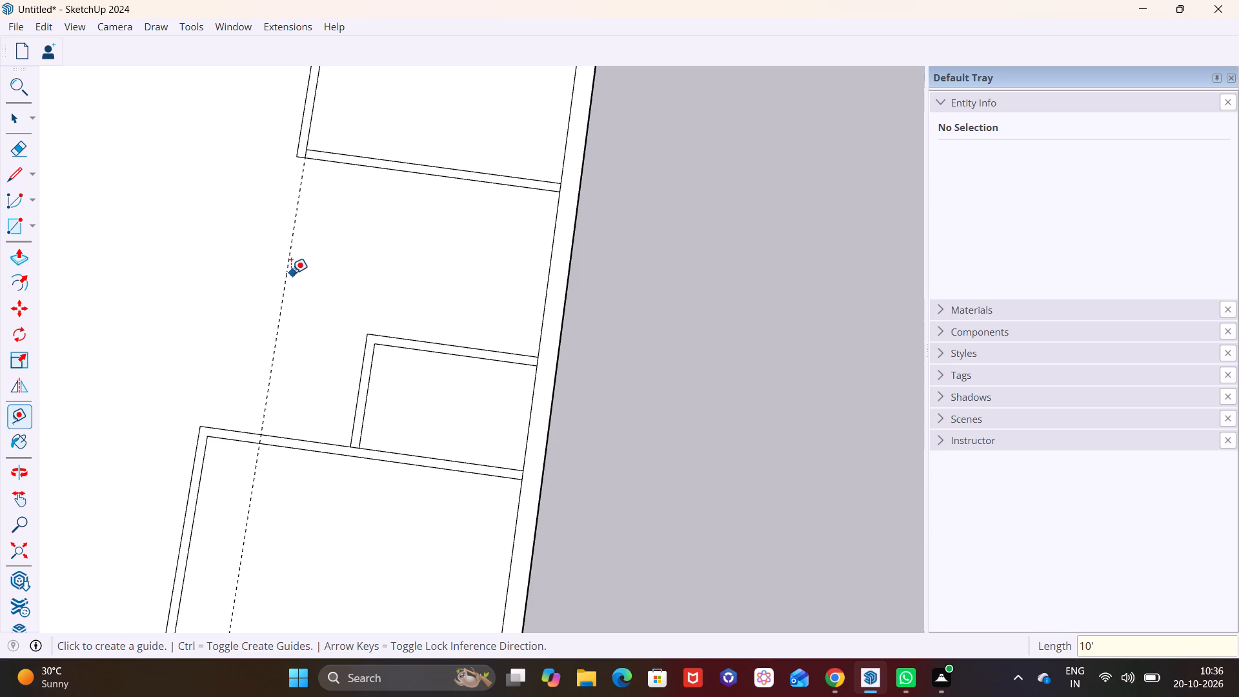
click(291, 273)
text(4")
key(Return)
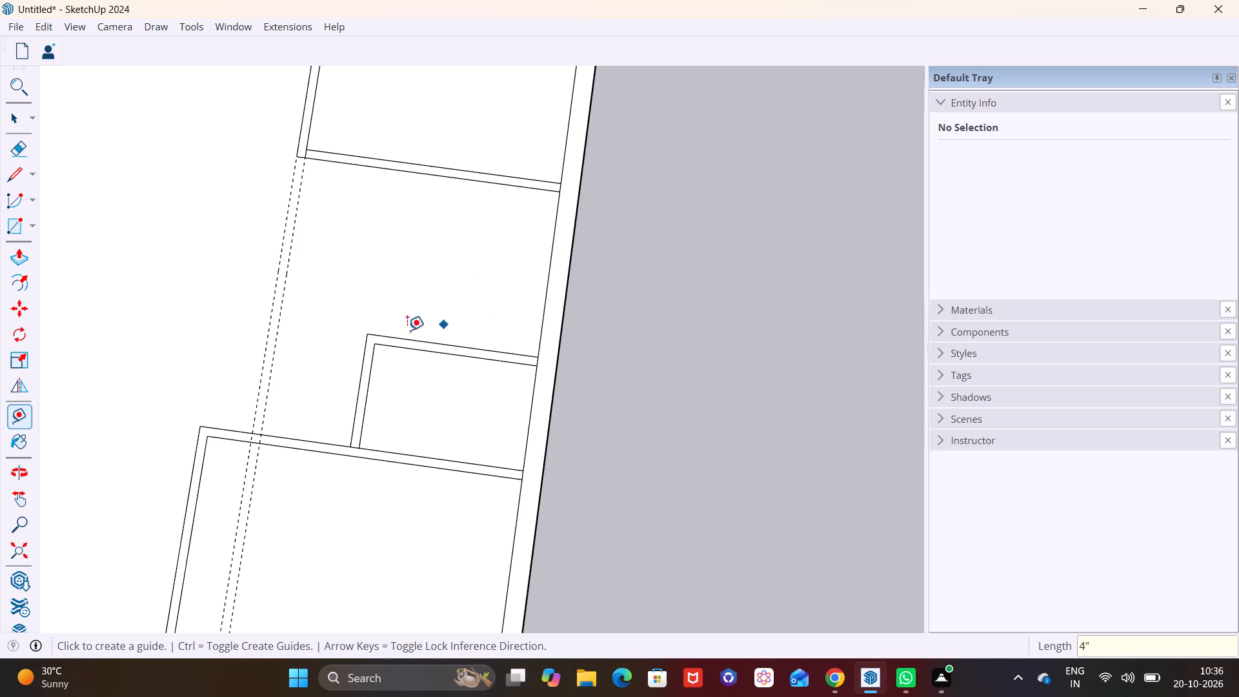
Extend both partition lines of the 6'3" by 4' room's end wall to the outer guide, starting with a 3'9" line.
click(16, 176)
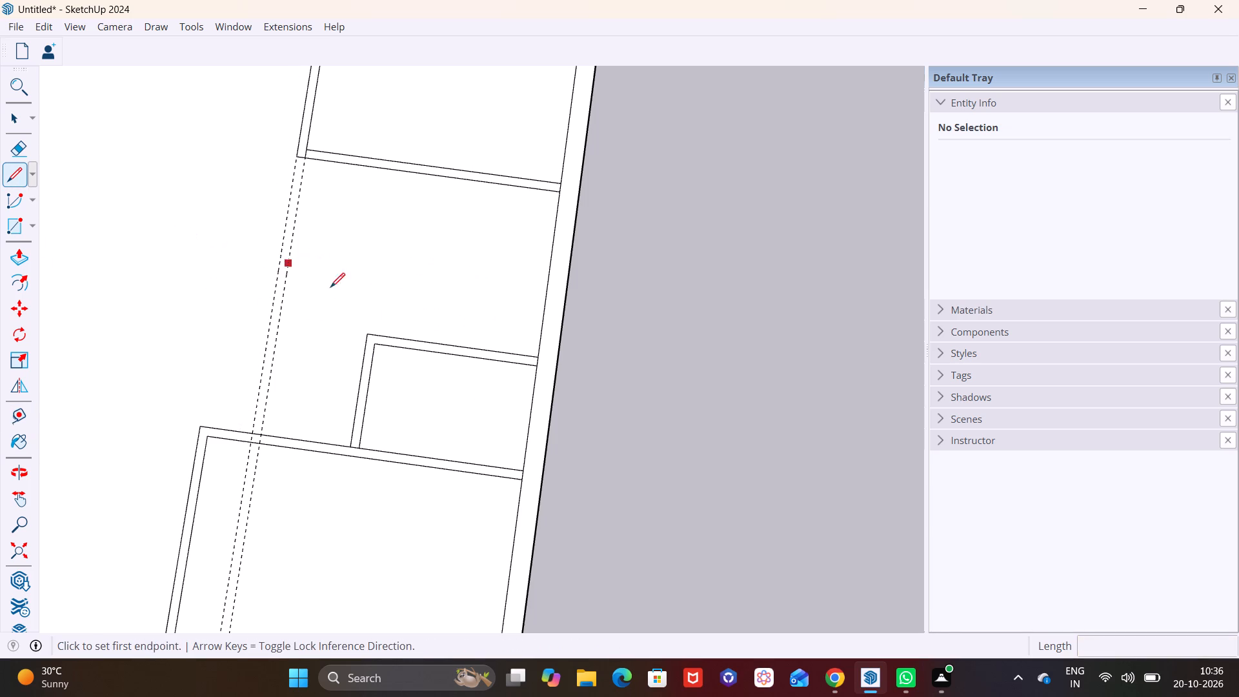
click(368, 336)
click(268, 325)
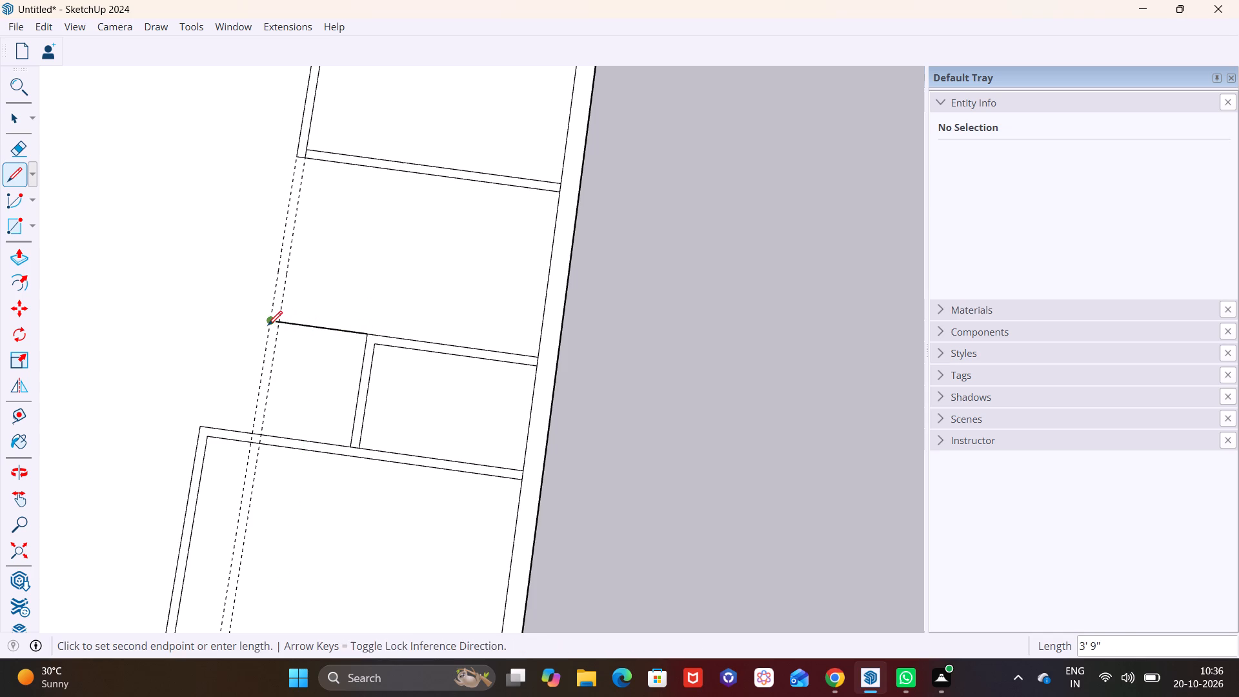
key(space)
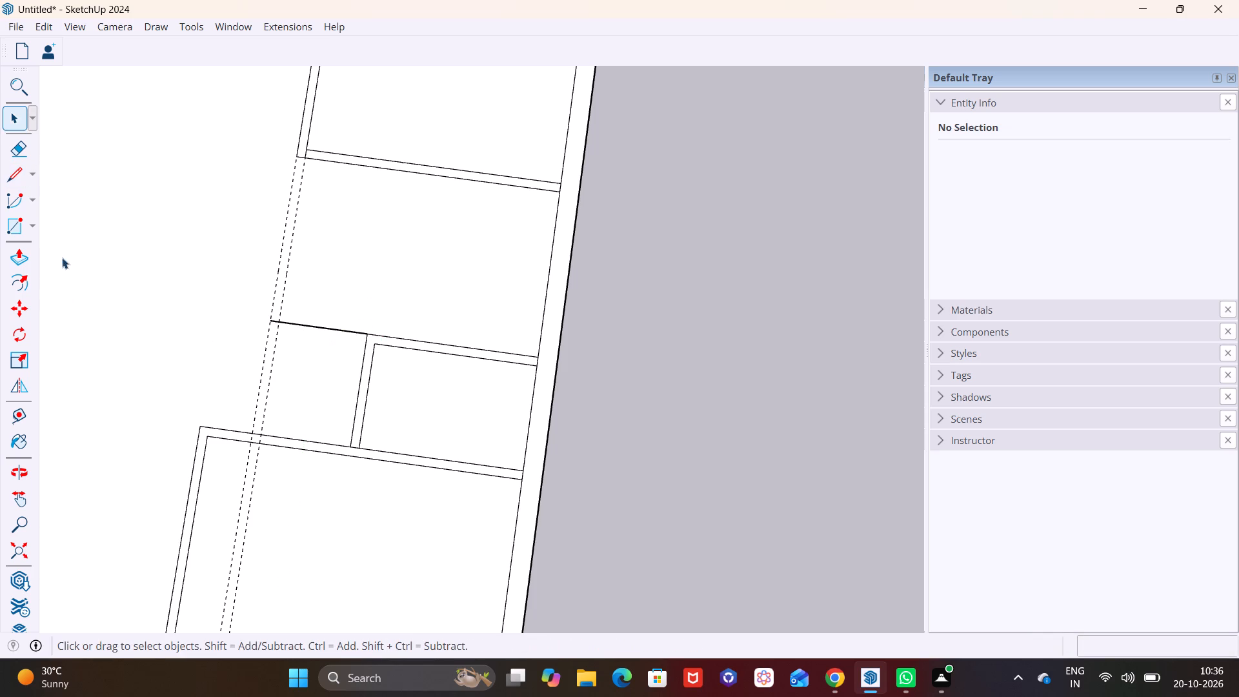
click(9, 177)
click(376, 348)
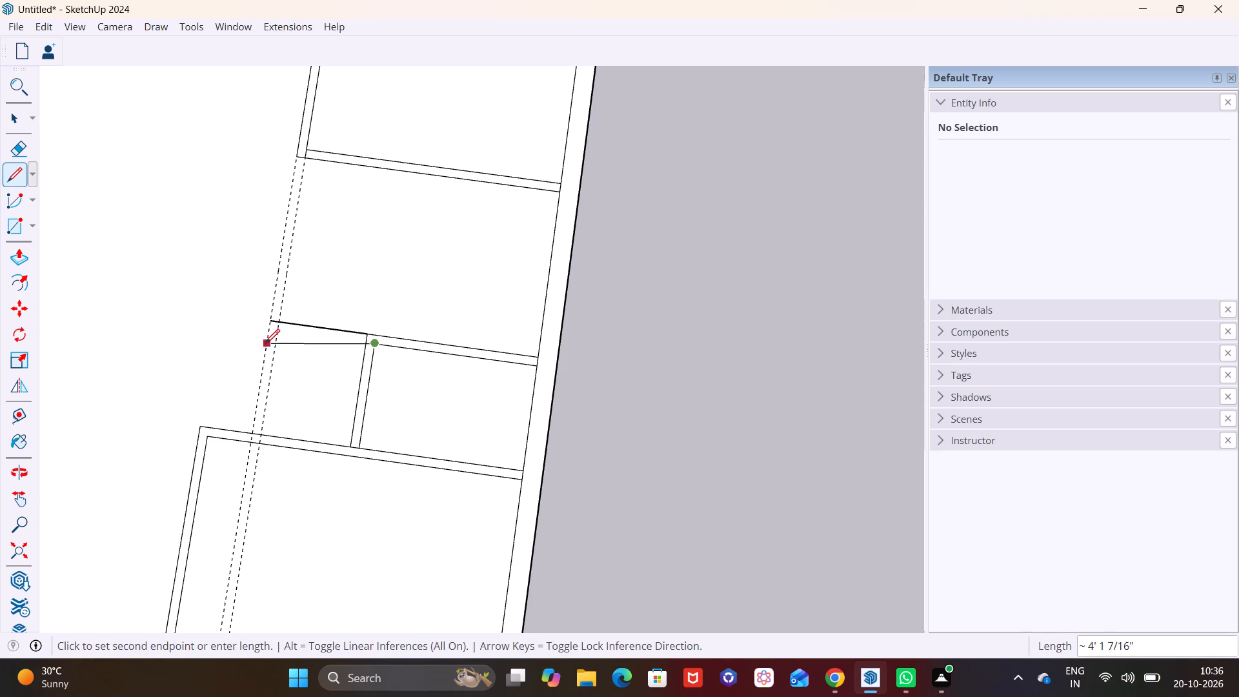
click(265, 335)
key(space)
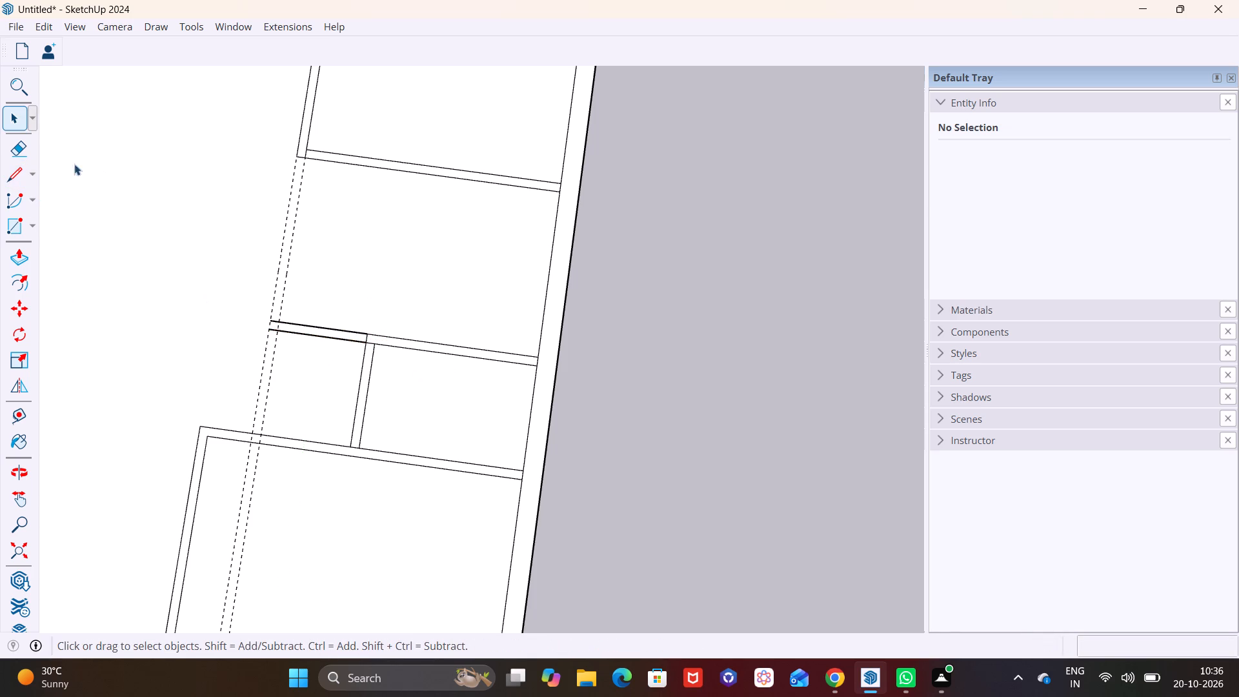
Draw 10'4" by 6'6" and 10' by 6'6" rectangles from the guides at the corner room's partition to the side wall above the 6'3" by 4' room.
click(31, 227)
click(39, 252)
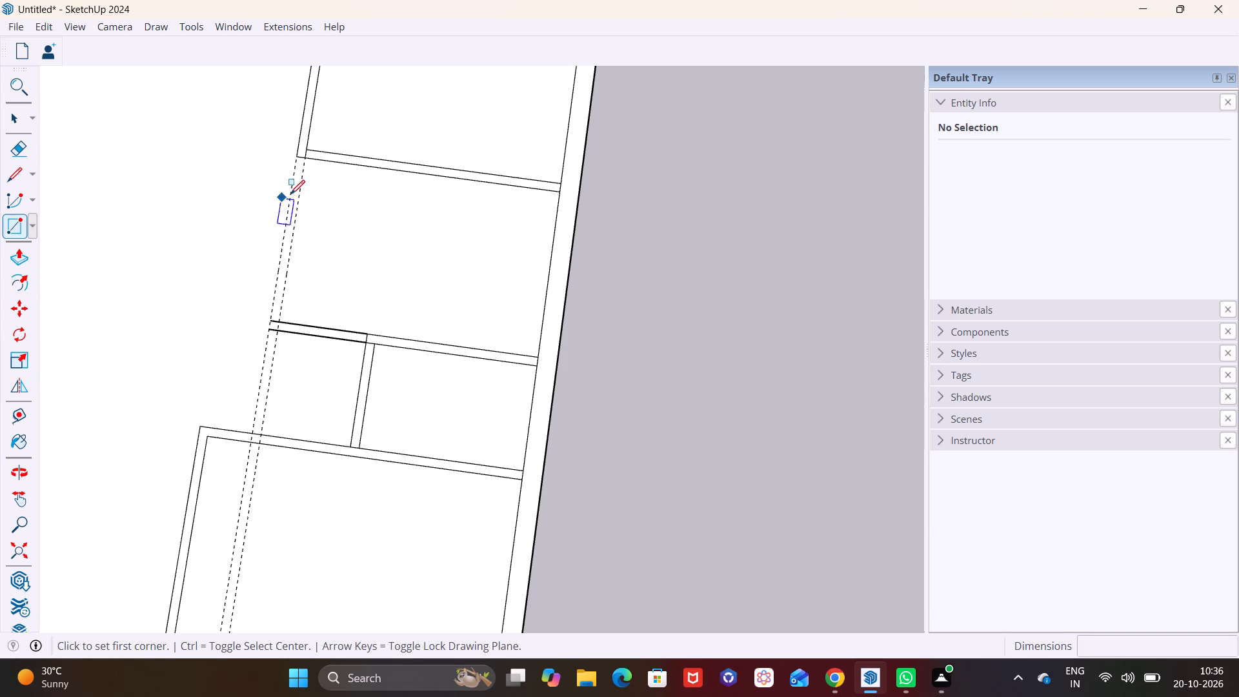
click(296, 157)
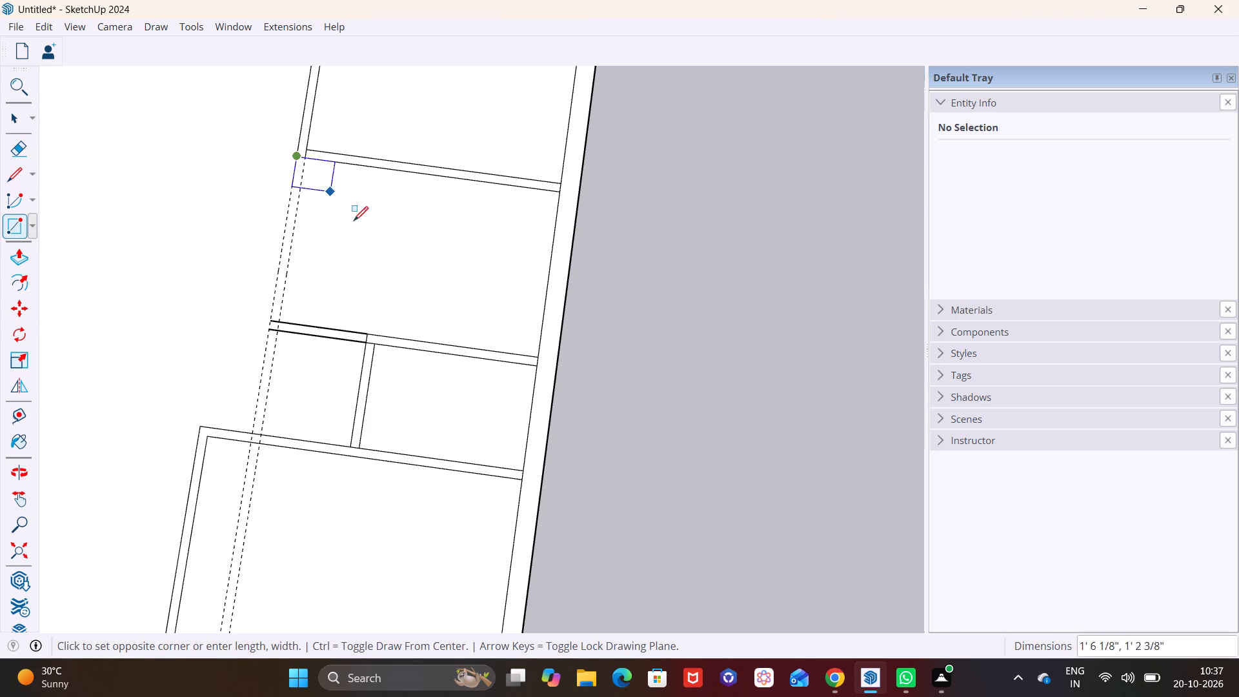
click(539, 359)
click(305, 163)
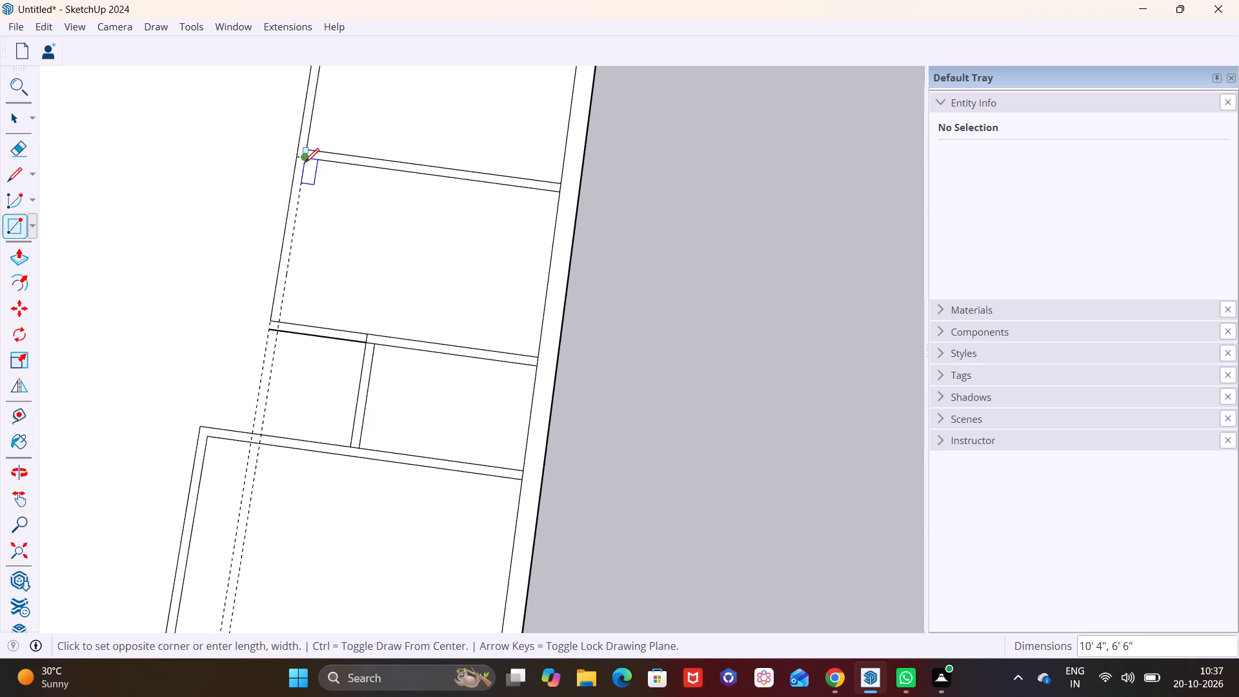
click(536, 354)
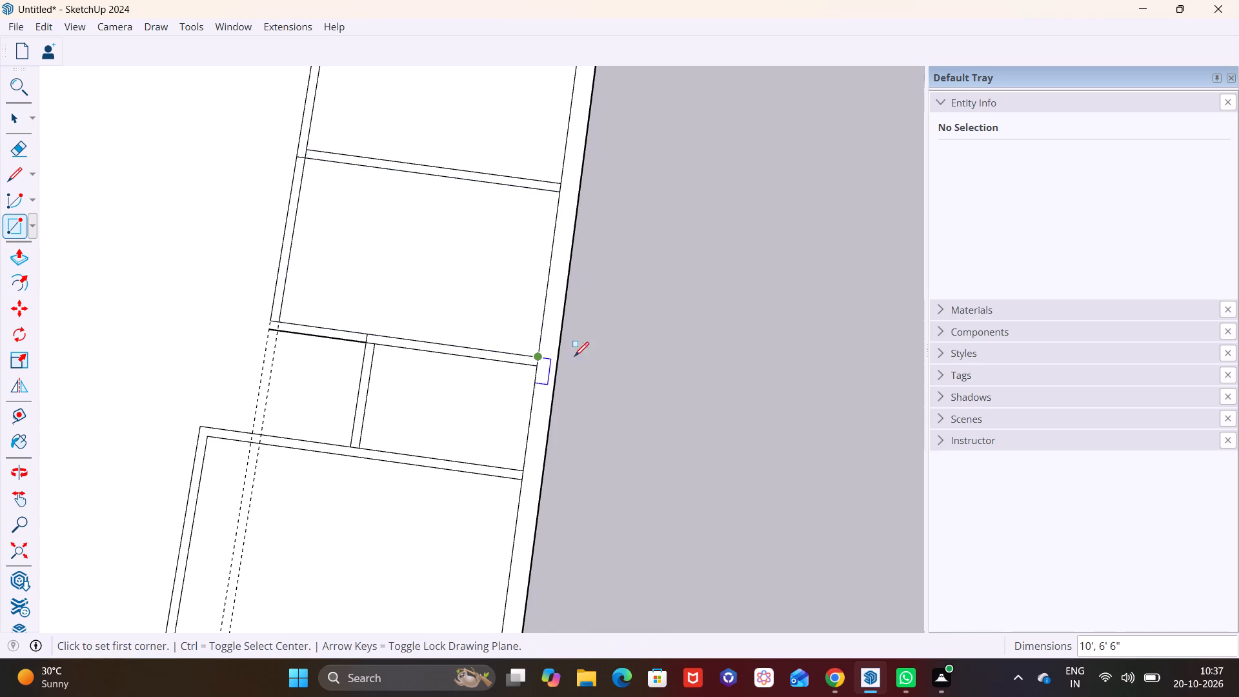
key(space)
Erase the two construction guides running along the 10' by 6'6" room's inner partition.
click(20, 154)
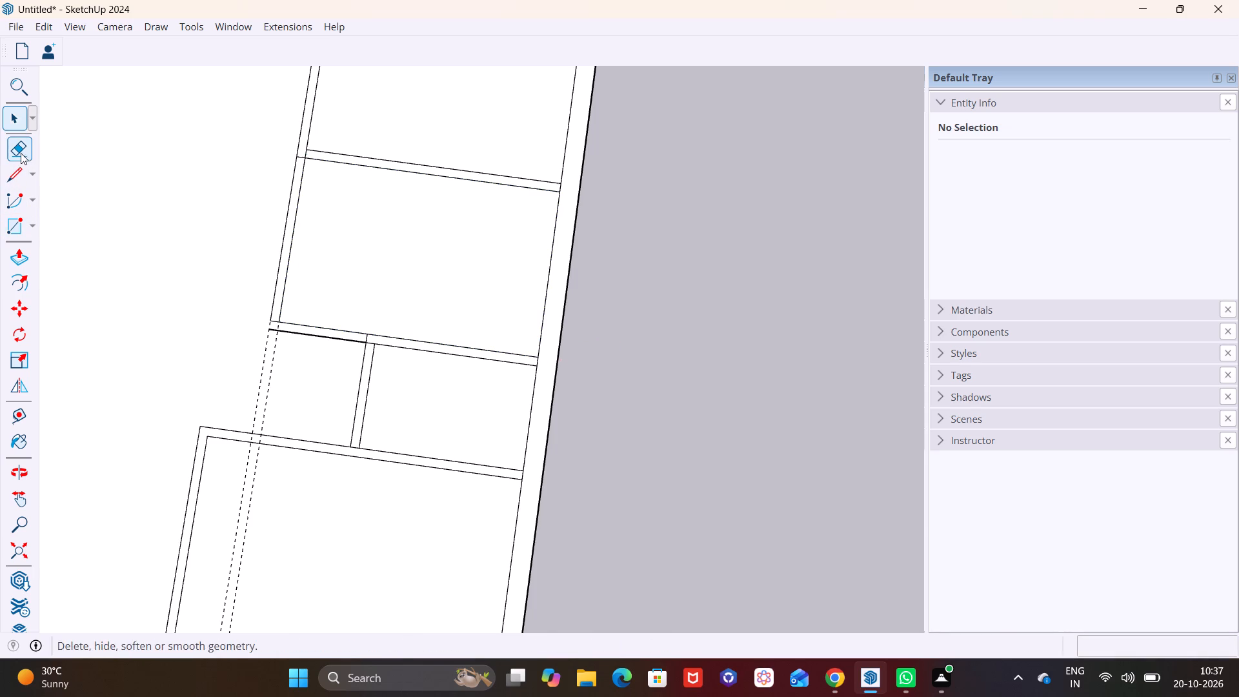
drag(226, 344, 279, 367)
scroll(280, 370, down, 4)
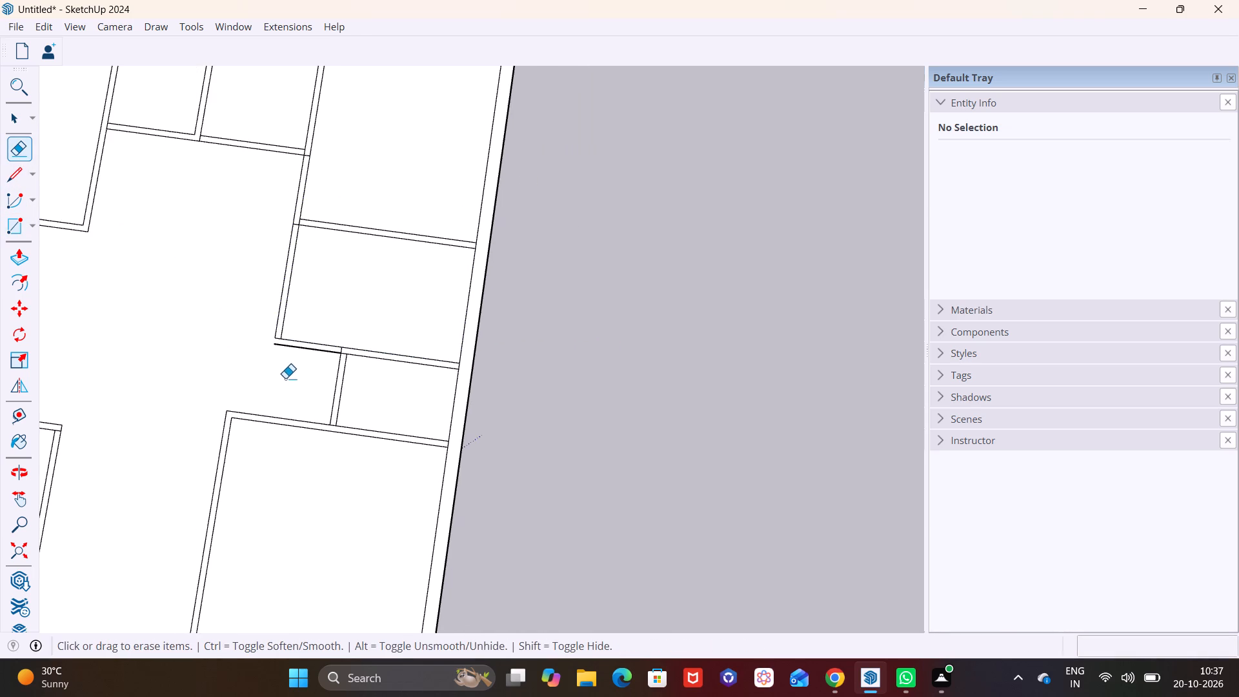
Close the open outer corner of the 10' by 6'6" room's partition with a short line.
scroll(283, 377, up, 4)
click(12, 167)
scroll(214, 293, up, 3)
scroll(266, 336, up, 2)
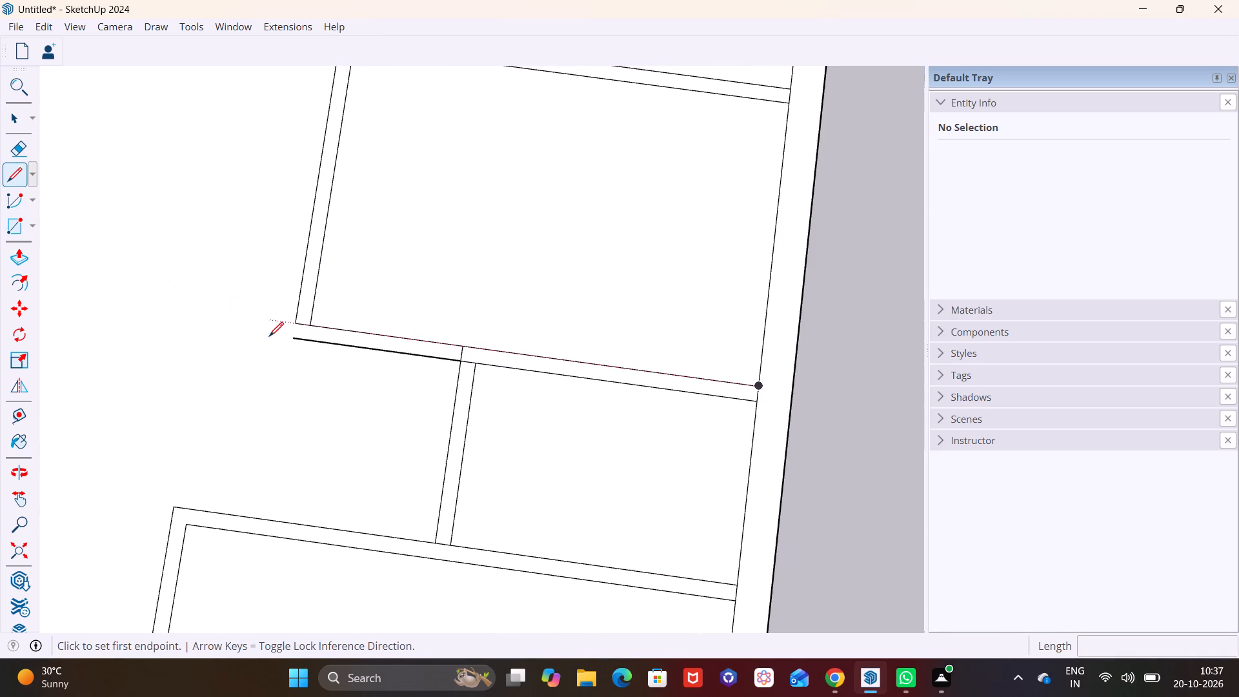
click(297, 340)
click(300, 322)
key(space)
Erase the short wall-line segments across the three partition ends along the plot's end wall.
scroll(410, 294, down, 2)
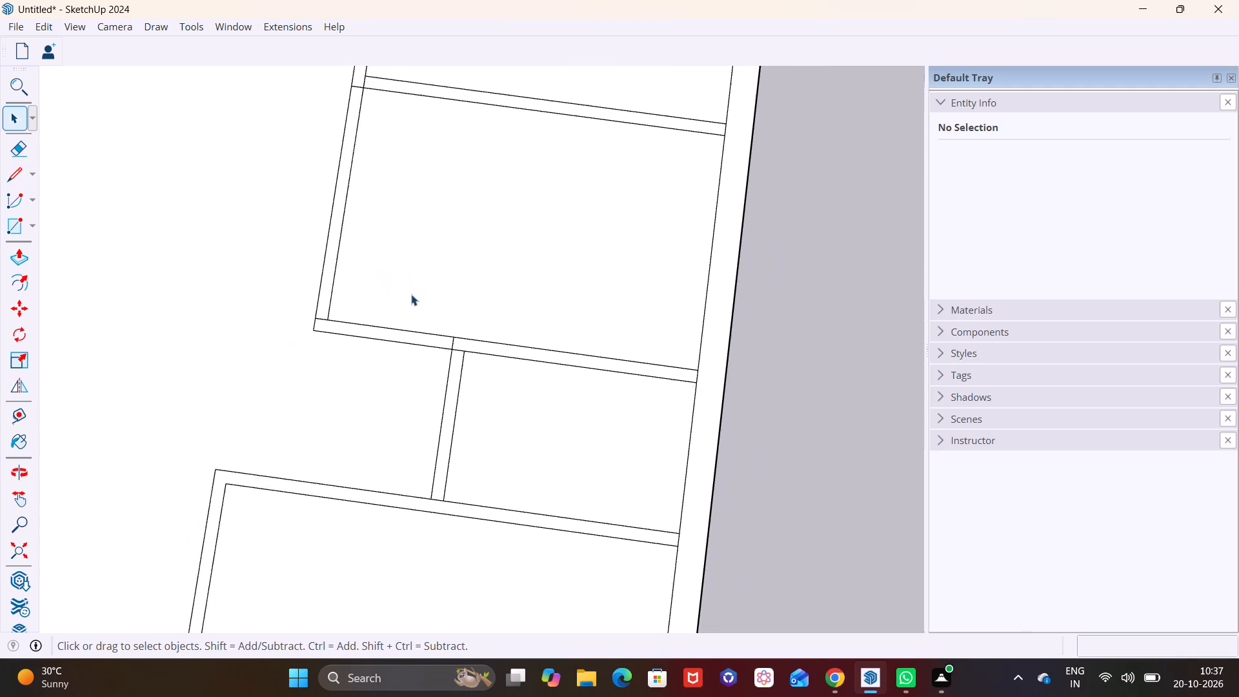
scroll(411, 294, down, 13)
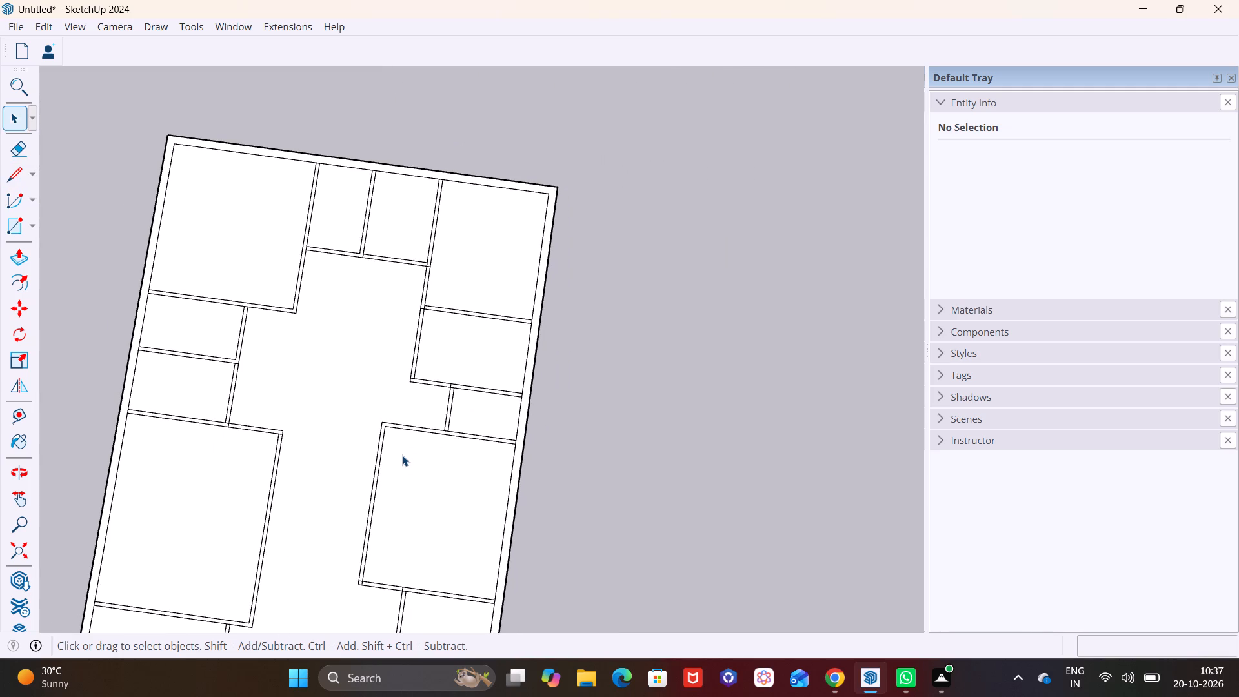
scroll(402, 455, down, 5)
middle_drag(452, 474, 529, 324)
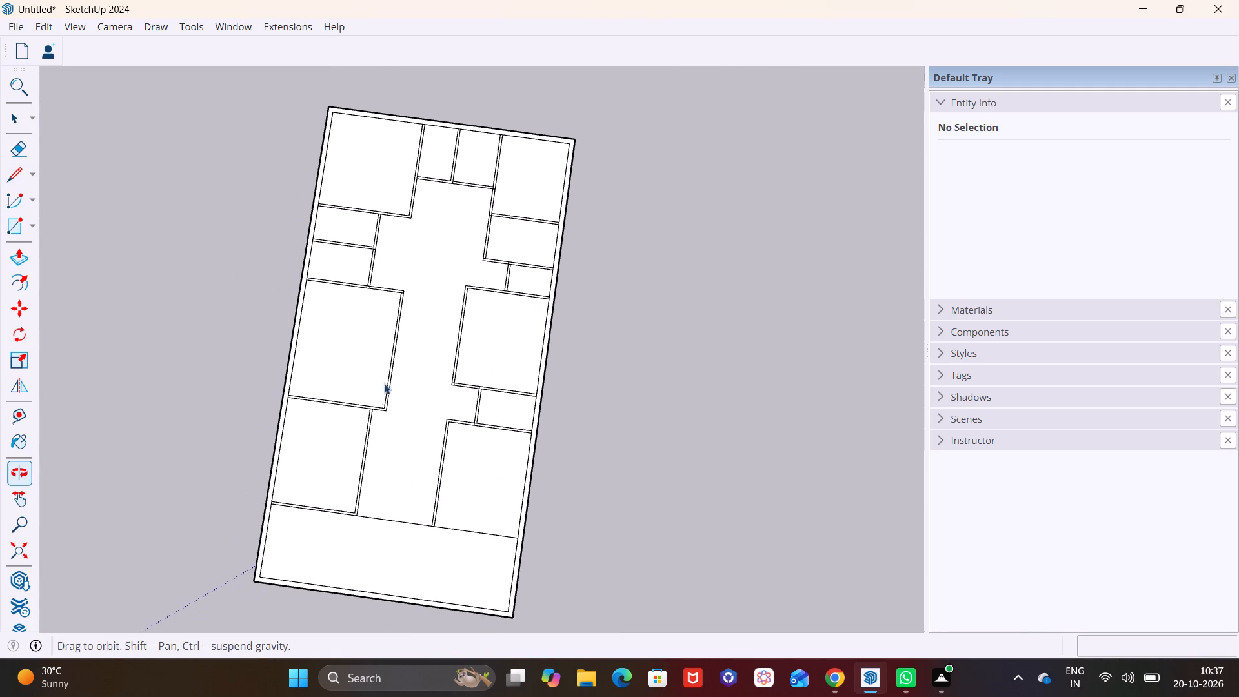
scroll(382, 481, up, 2)
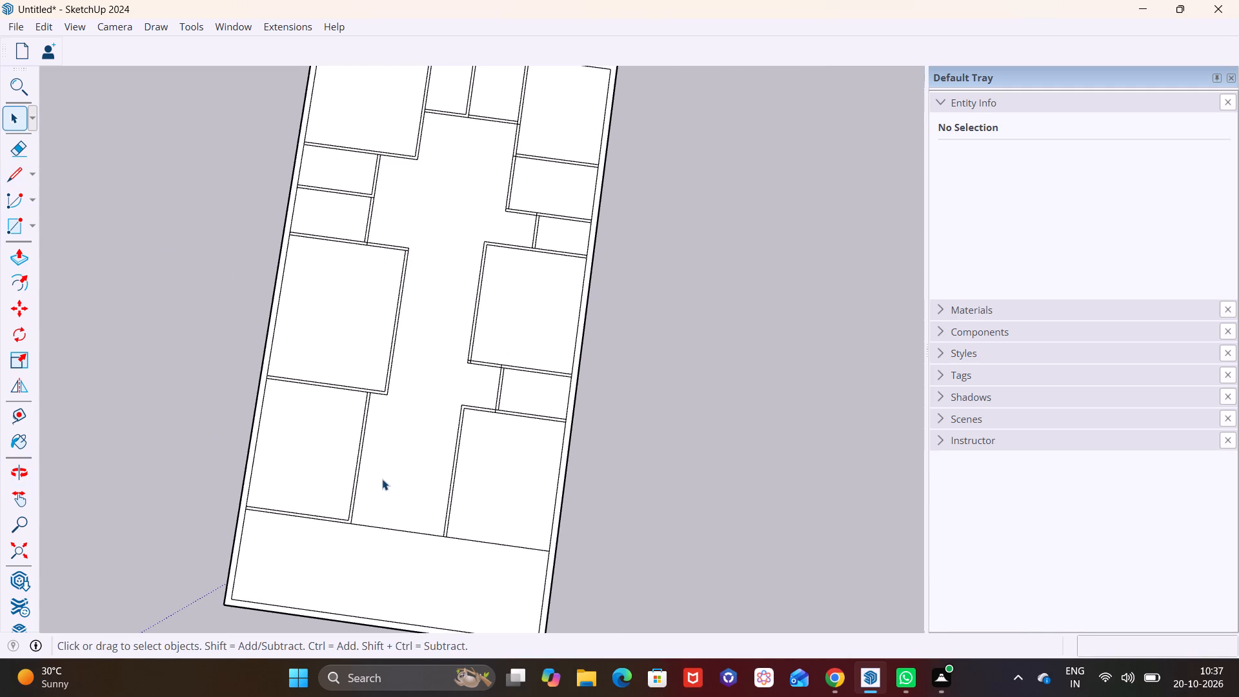
scroll(378, 408, up, 3)
shift+middle_drag(377, 305, 270, 497)
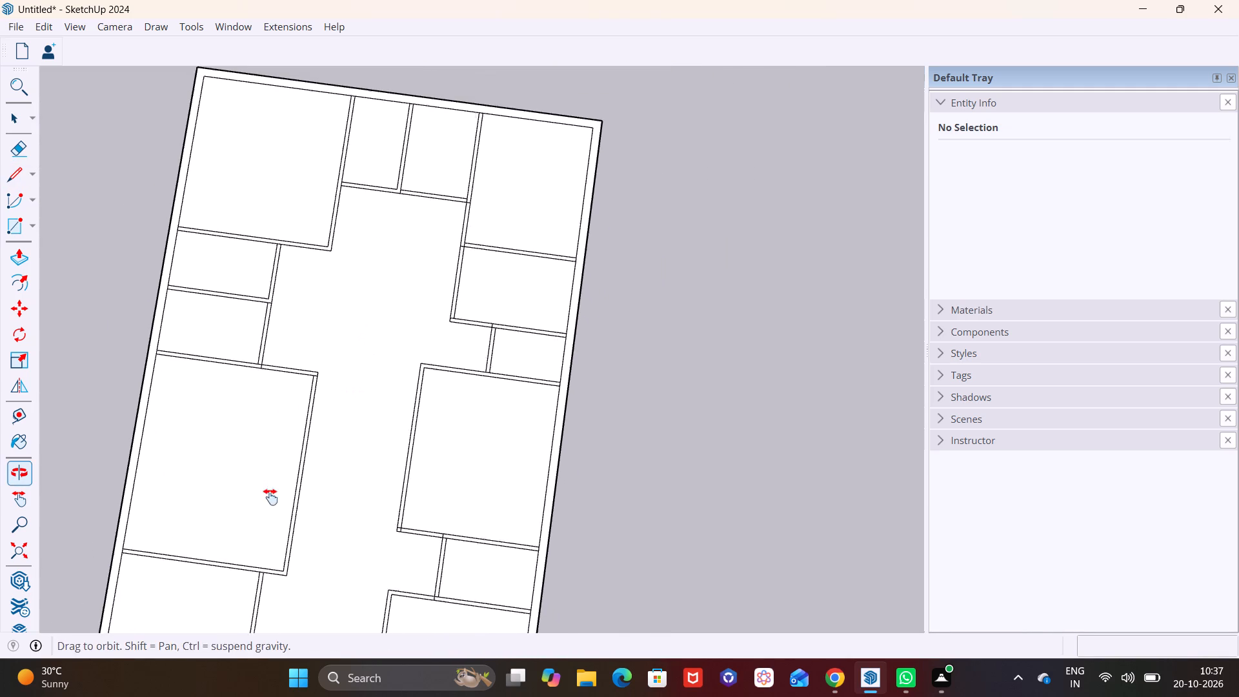
shift+middle_drag(270, 497, 274, 467)
shift+middle_drag(308, 158, 262, 315)
scroll(313, 301, up, 8)
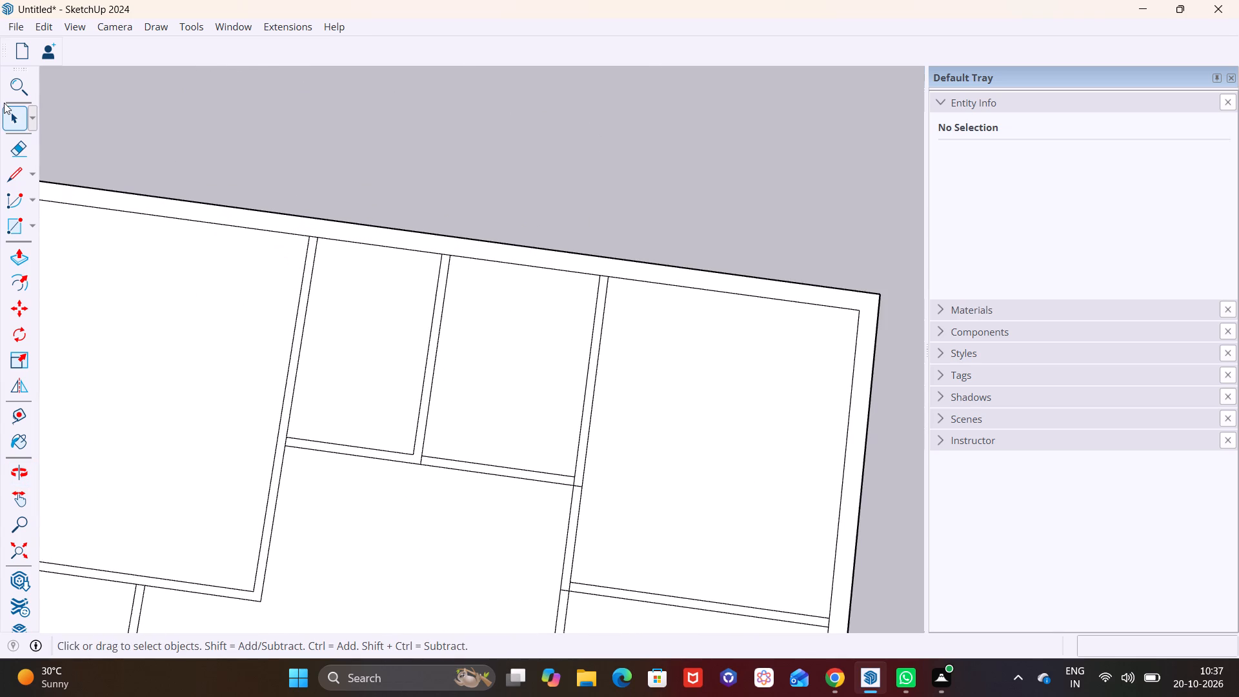
click(10, 147)
scroll(445, 259, up, 6)
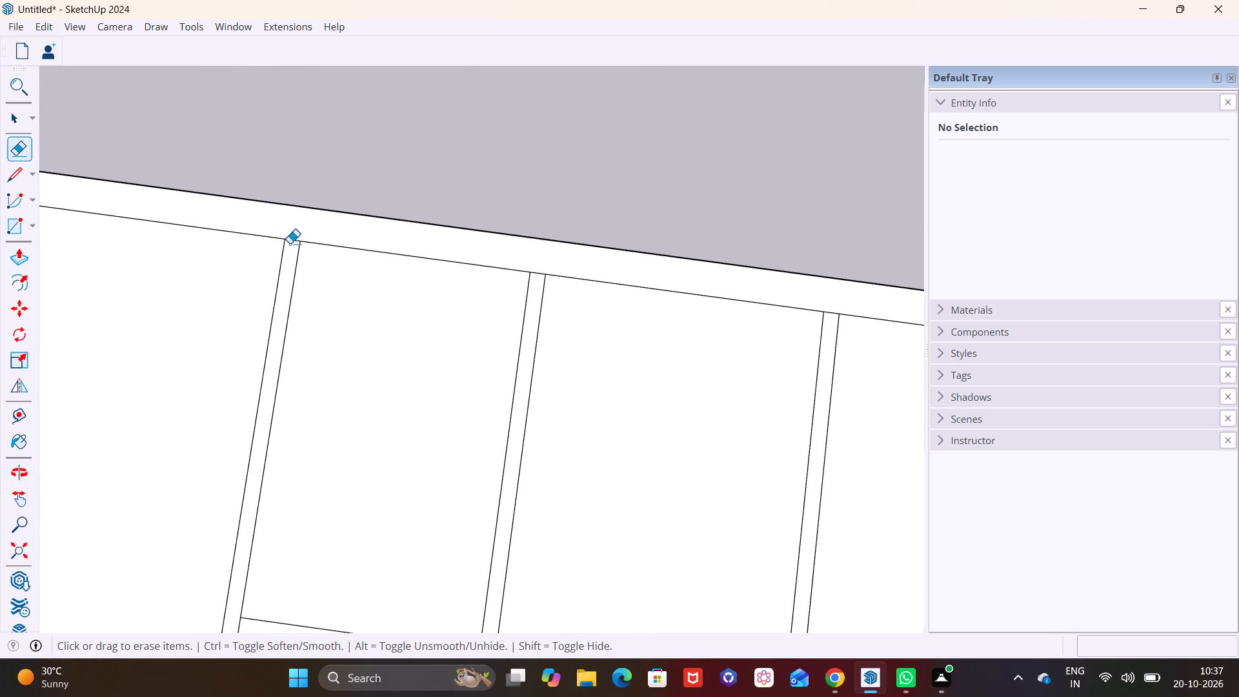
click(290, 243)
click(294, 239)
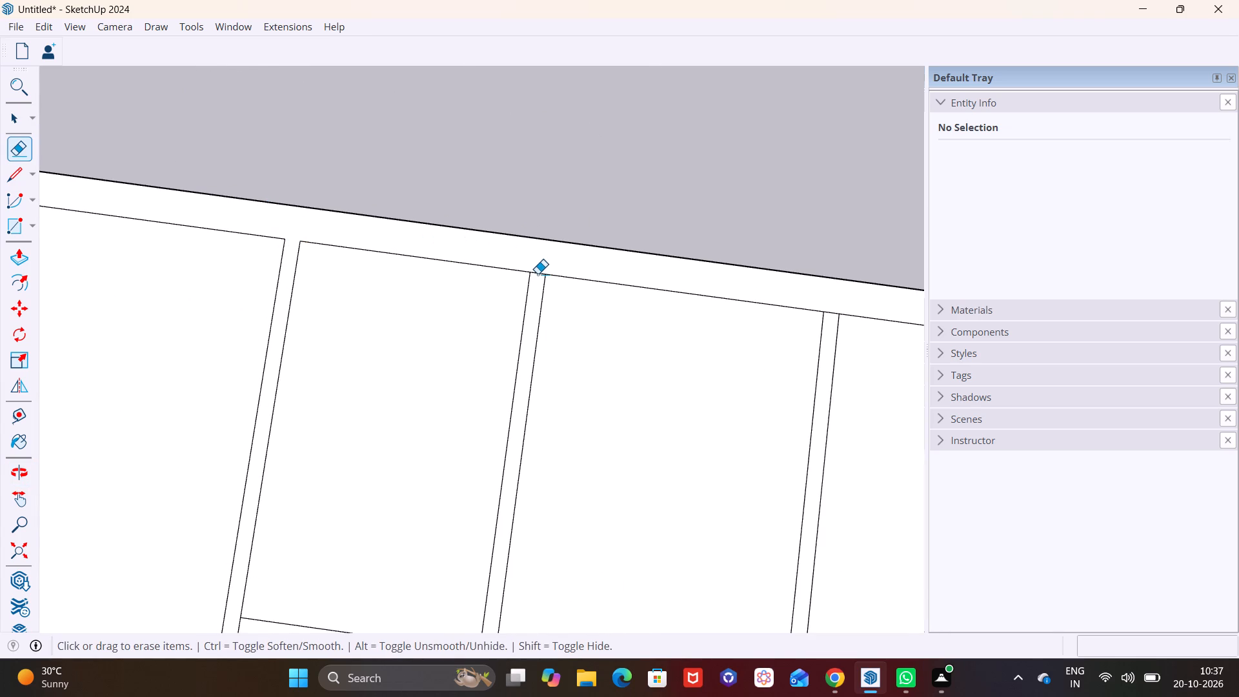
click(538, 274)
click(831, 313)
Erase the overlapping segments at the partition junctions along the inner wall of the two small rooms between the corner rooms.
scroll(820, 350, down, 3)
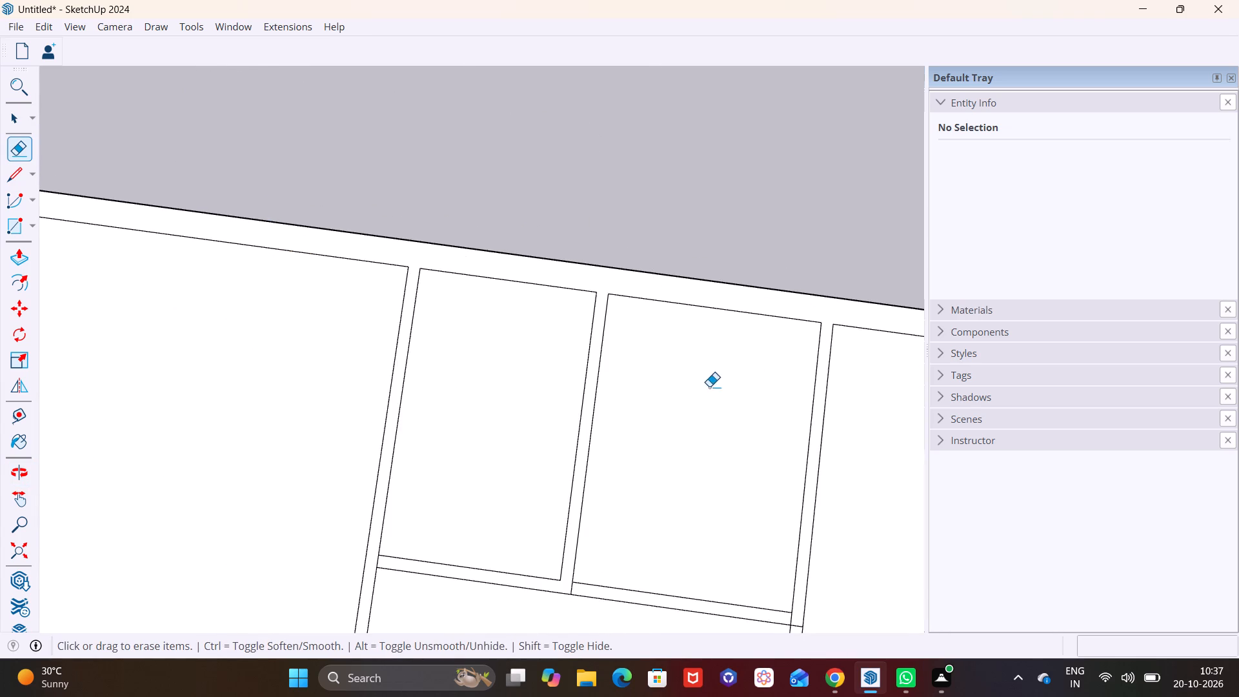
scroll(709, 387, down, 1)
middle_drag(683, 426, 527, 219)
scroll(332, 335, up, 7)
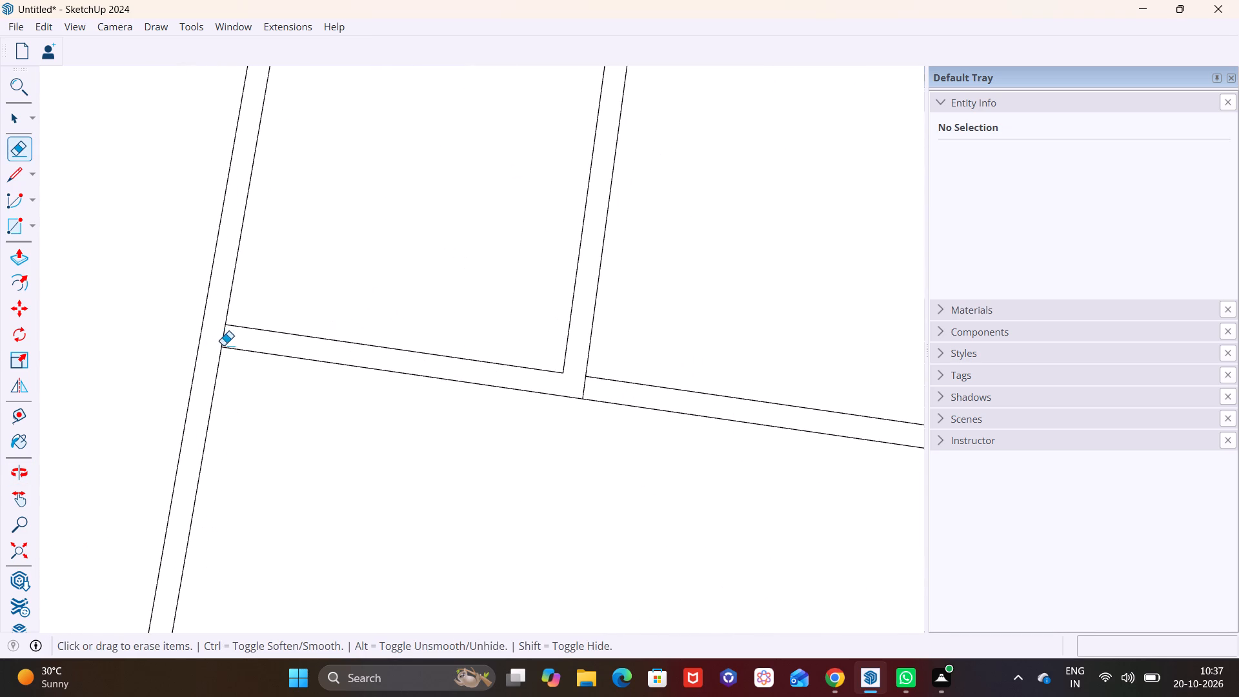
drag(218, 338, 230, 335)
drag(569, 386, 598, 385)
scroll(598, 385, down, 7)
scroll(827, 421, up, 8)
drag(785, 421, 812, 420)
drag(818, 424, 818, 447)
Erase the overlapping segments at both ends of the partition between the corner room and the 10' by 6'6" room.
scroll(818, 447, down, 3)
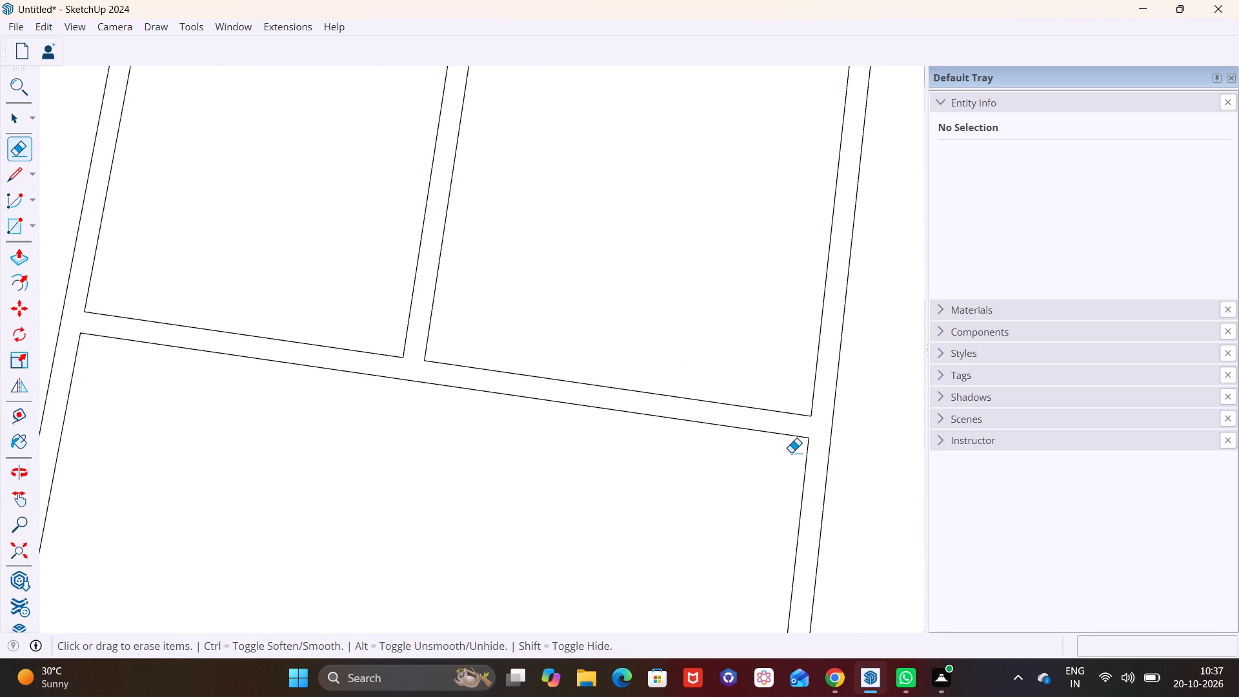
scroll(791, 452, down, 4)
shift+middle_drag(786, 457, 658, 246)
scroll(730, 377, up, 7)
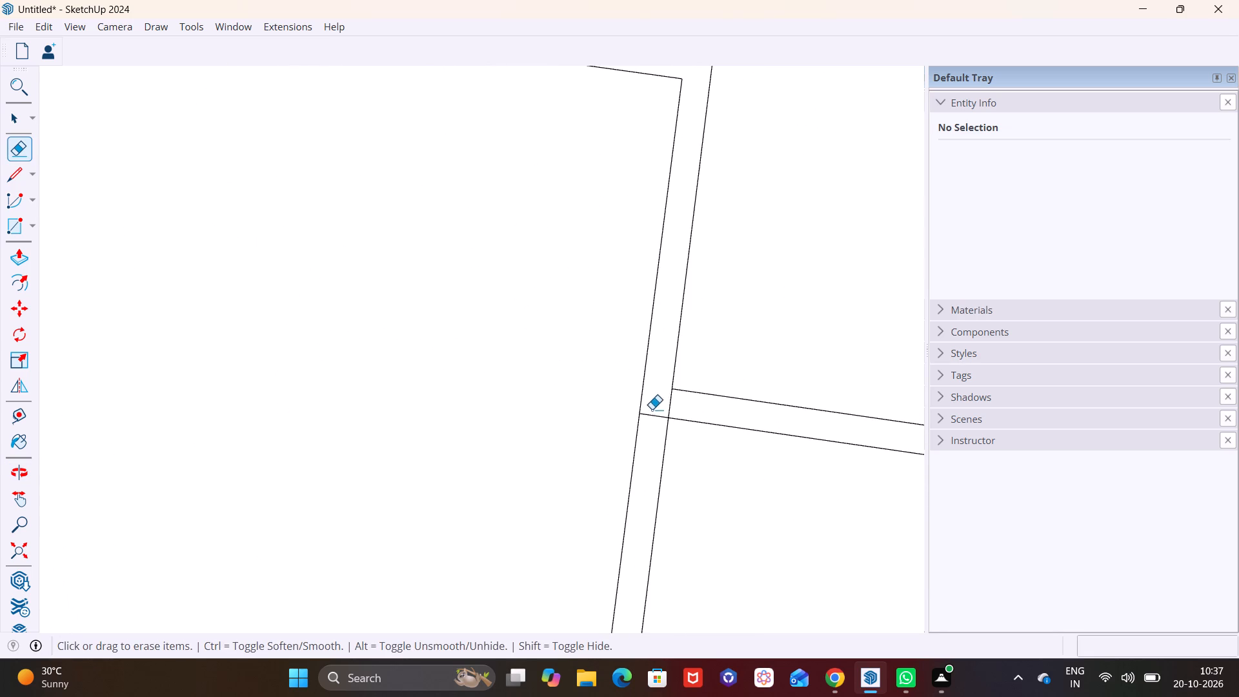
drag(654, 403, 654, 438)
drag(658, 400, 712, 414)
scroll(685, 398, down, 16)
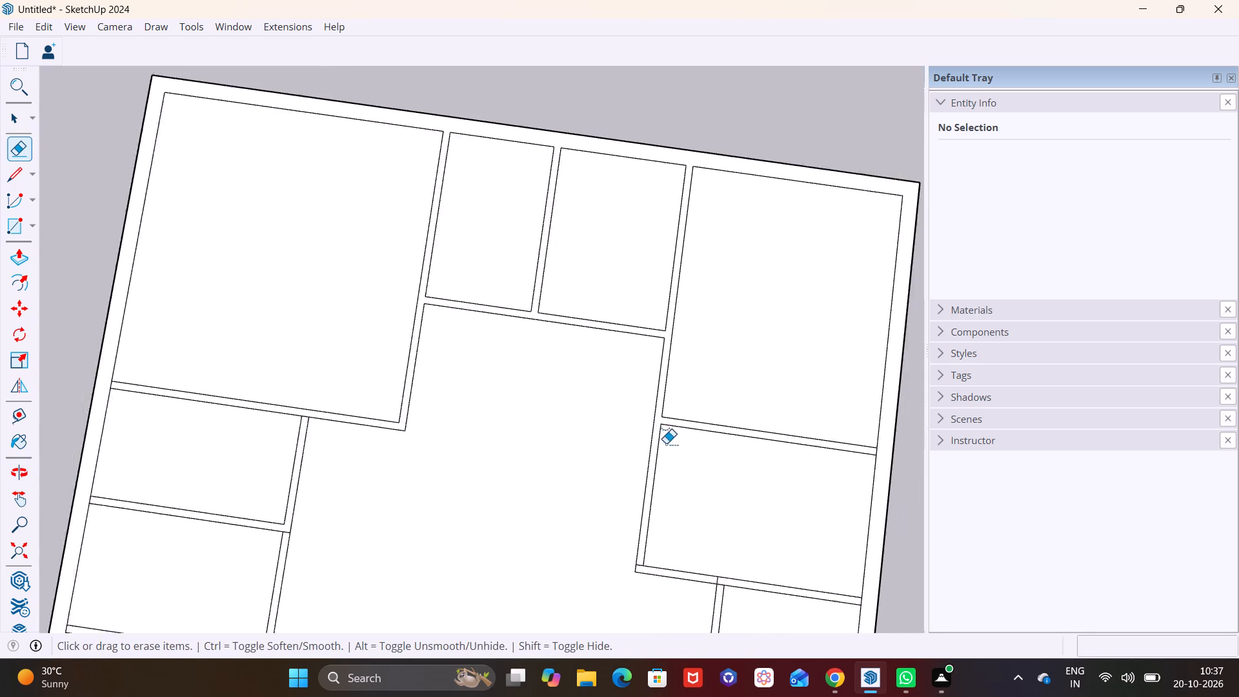
scroll(666, 443, down, 2)
shift+middle_drag(791, 476, 587, 298)
scroll(620, 252, up, 12)
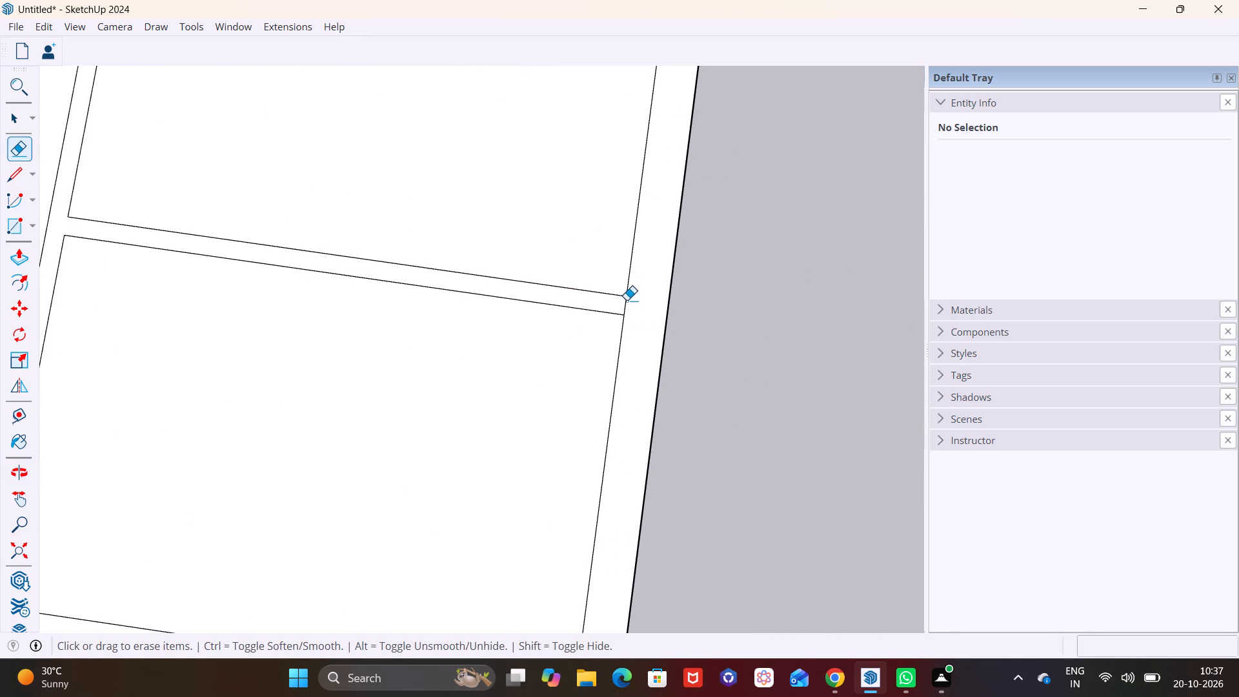
drag(618, 305, 631, 308)
Erase the overlapping segments at the side wall, small-room junction and outer corner of the partition between the 10' by 6'6" and 6'3" by 4' rooms.
scroll(612, 343, down, 4)
shift+middle_drag(475, 445, 487, 360)
shift+middle_drag(485, 421, 533, 320)
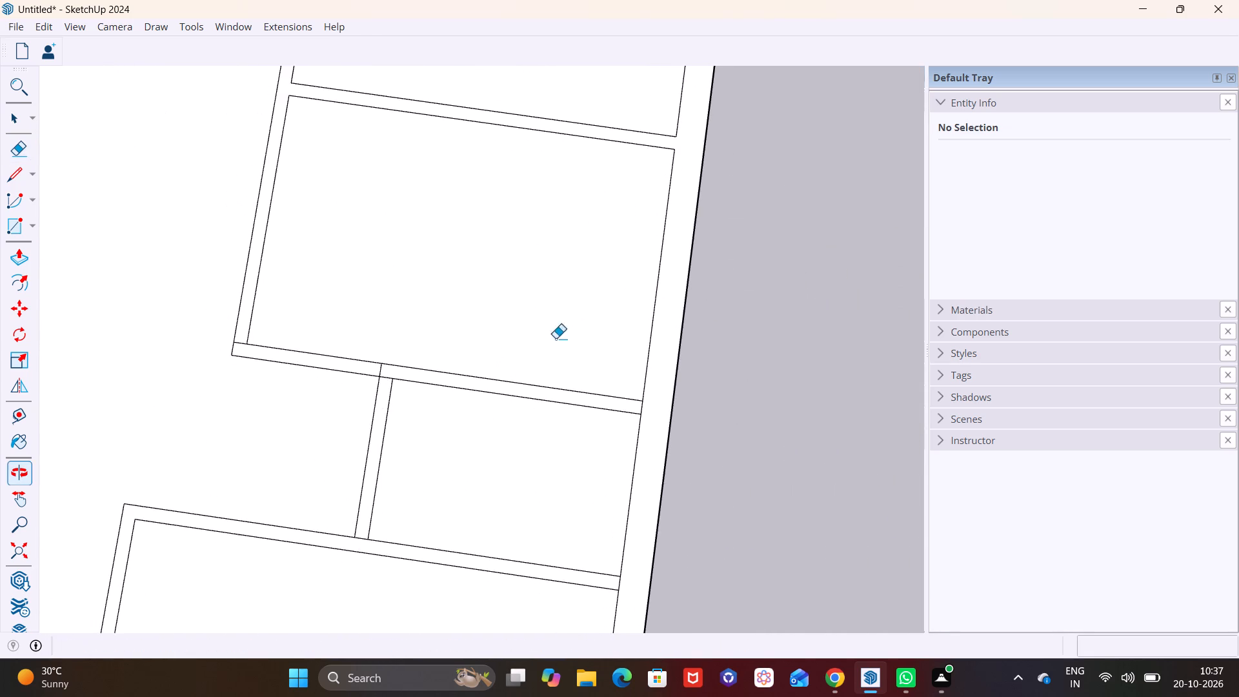
scroll(665, 370, up, 3)
click(633, 421)
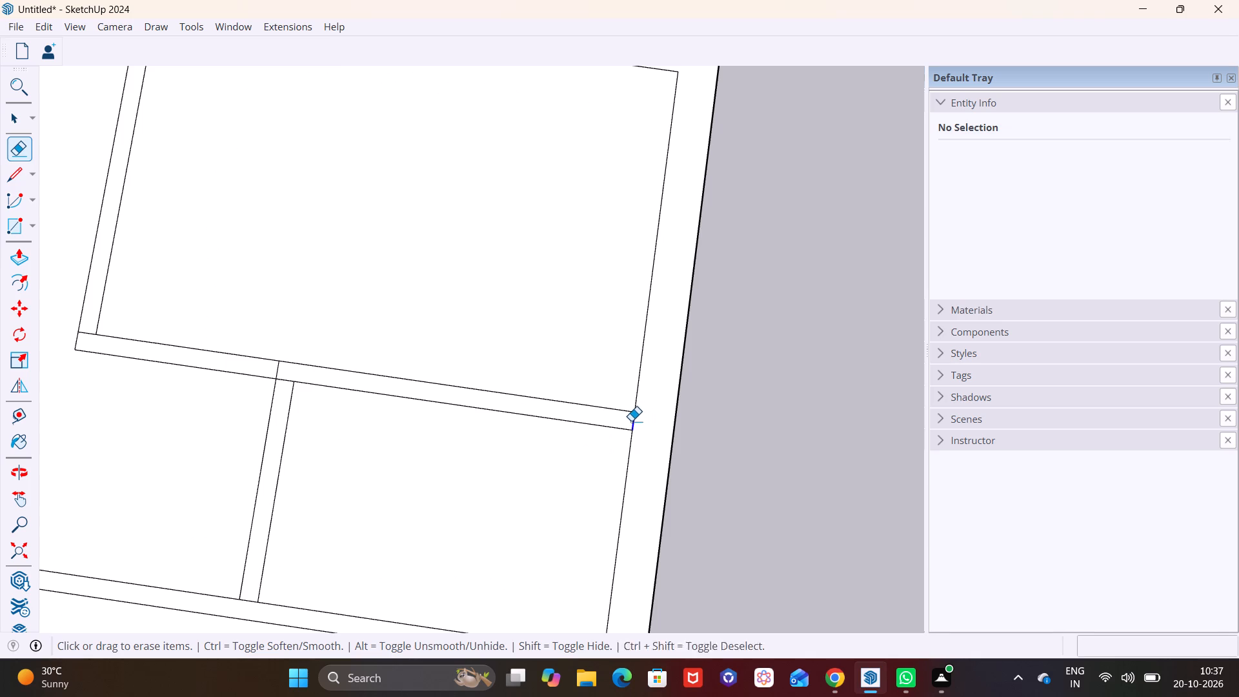
drag(259, 367, 280, 367)
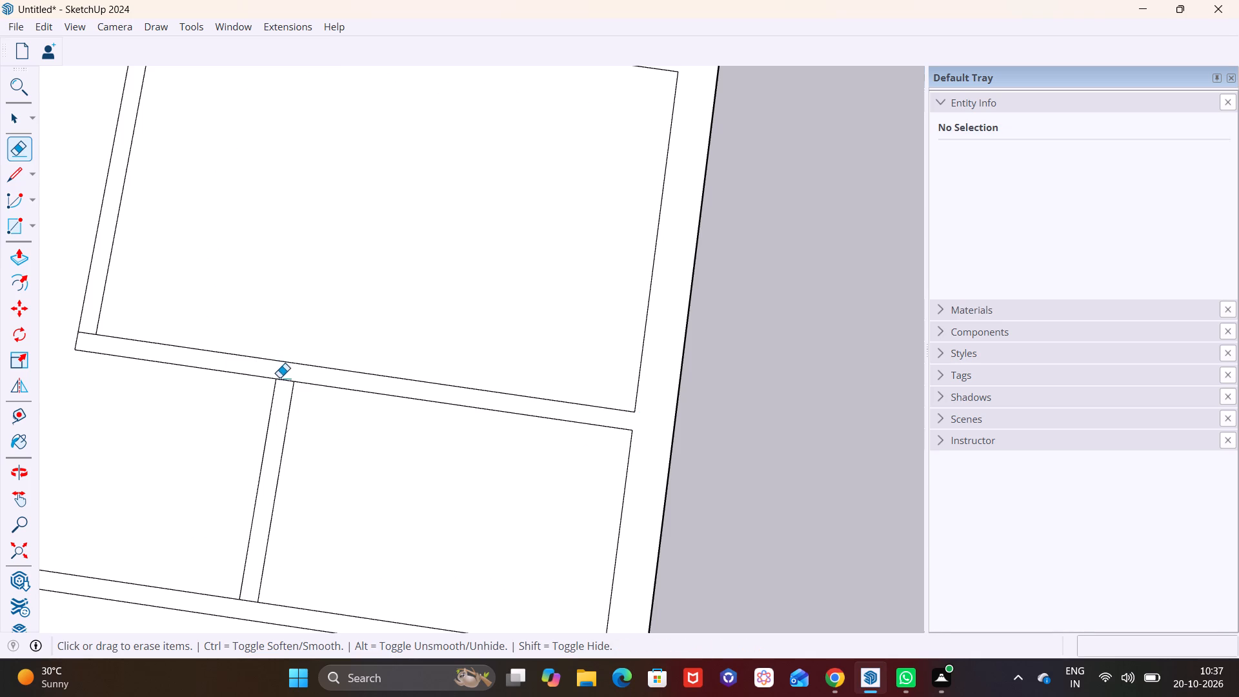
click(279, 379)
click(87, 332)
Erase the segments where the 12' by 14' room's partition meets the 6'3" by 4' room's partition and the side wall.
scroll(147, 357, down, 3)
shift+middle_drag(316, 454, 463, 305)
scroll(443, 370, up, 4)
drag(348, 401, 348, 412)
drag(756, 480, 779, 479)
Erase the crossing segments at the 12' by 14' room's opposite inner corner and at its junction with the adjoining small room's partition.
scroll(705, 474, down, 4)
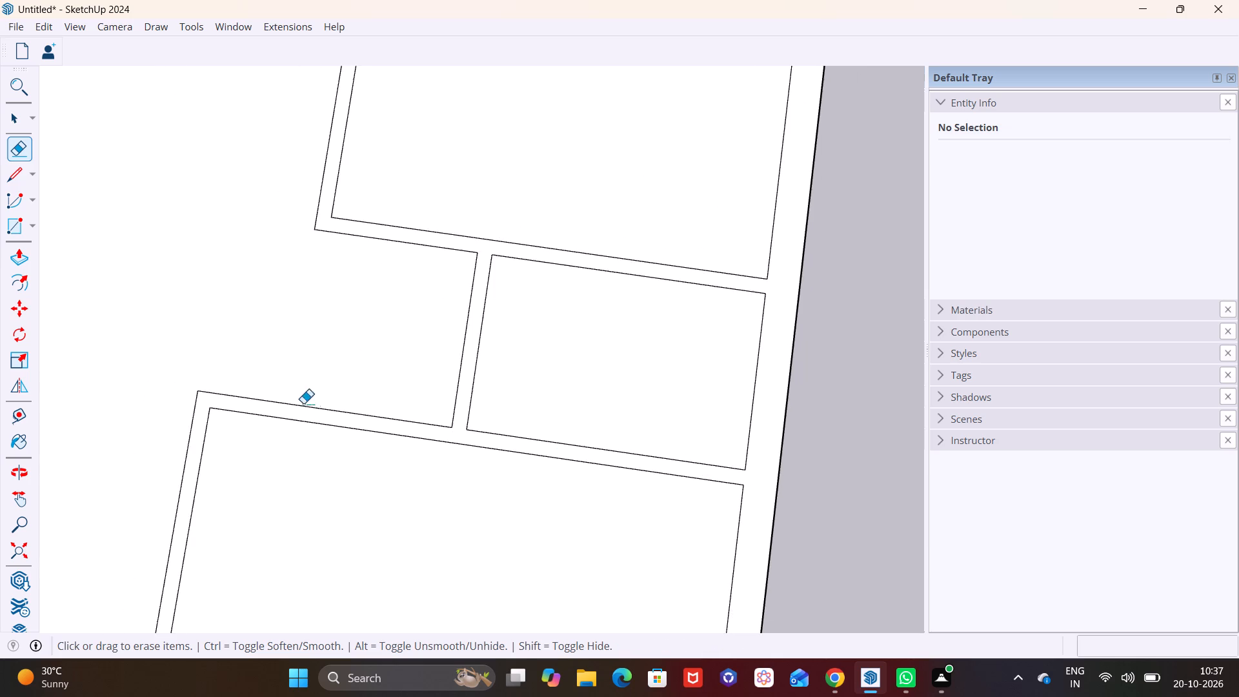
scroll(303, 403, down, 4)
shift+middle_drag(301, 442, 477, 169)
shift+middle_drag(398, 424, 374, 236)
scroll(317, 361, up, 8)
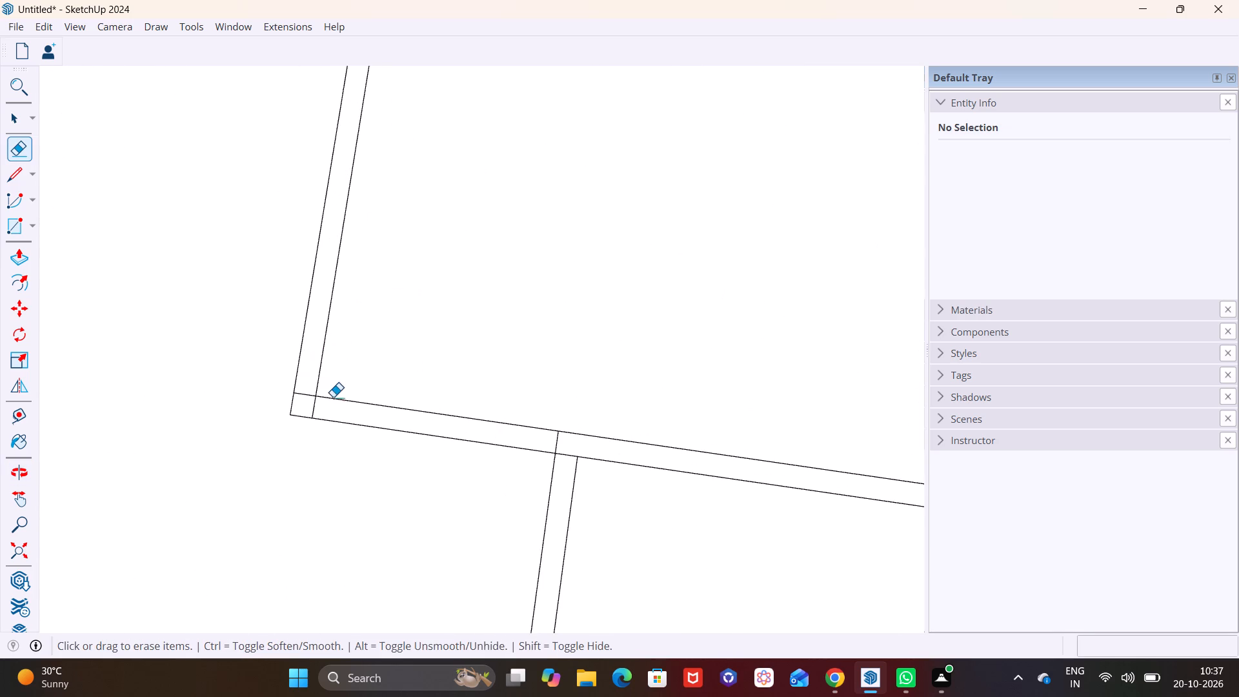
scroll(333, 397, up, 4)
drag(279, 377, 281, 398)
drag(281, 398, 361, 430)
drag(676, 468, 772, 486)
drag(725, 484, 715, 544)
Erase the overlapping segments around the small room between the 12' by 14' room and the front room, at the side wall and front-room partition.
scroll(705, 512, down, 10)
shift+middle_drag(707, 503, 490, 177)
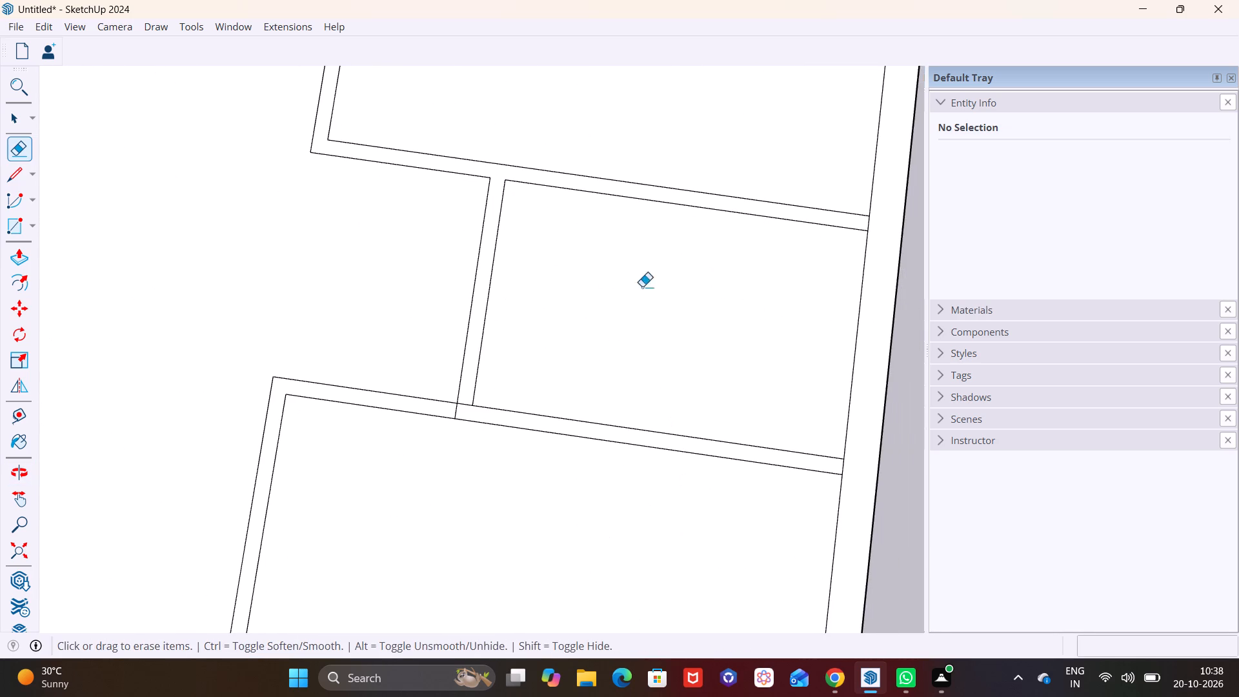
drag(865, 223, 872, 225)
drag(838, 466, 861, 466)
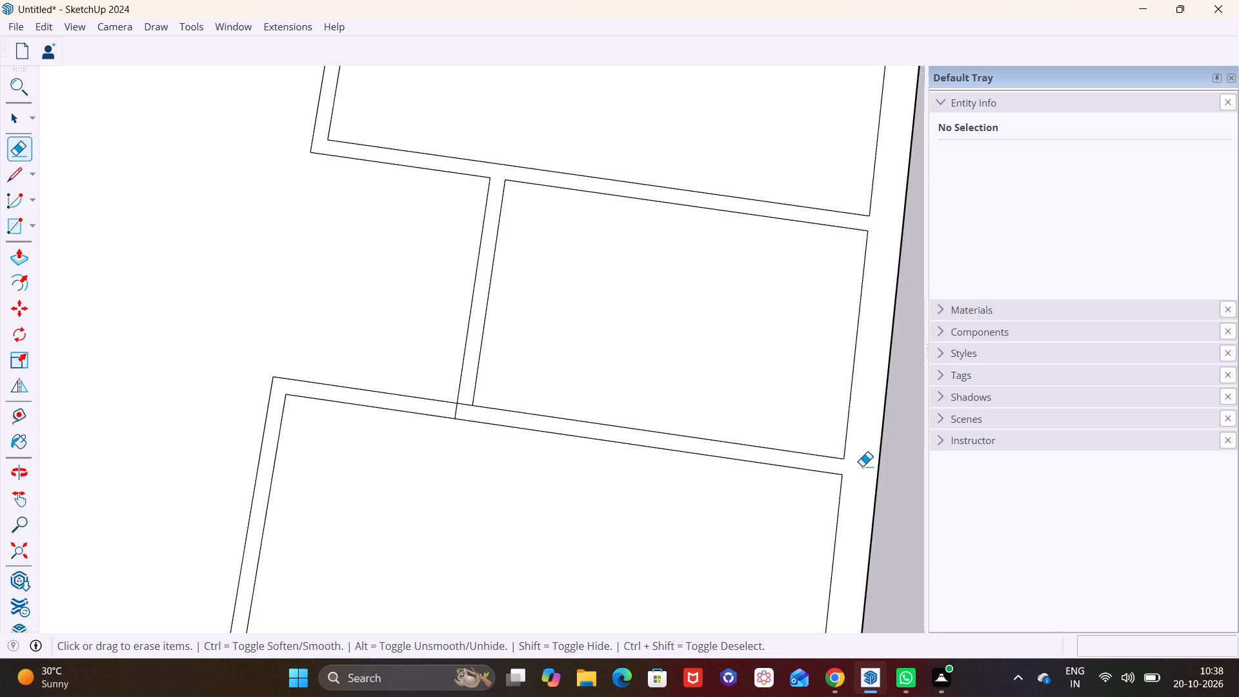
drag(463, 409, 468, 399)
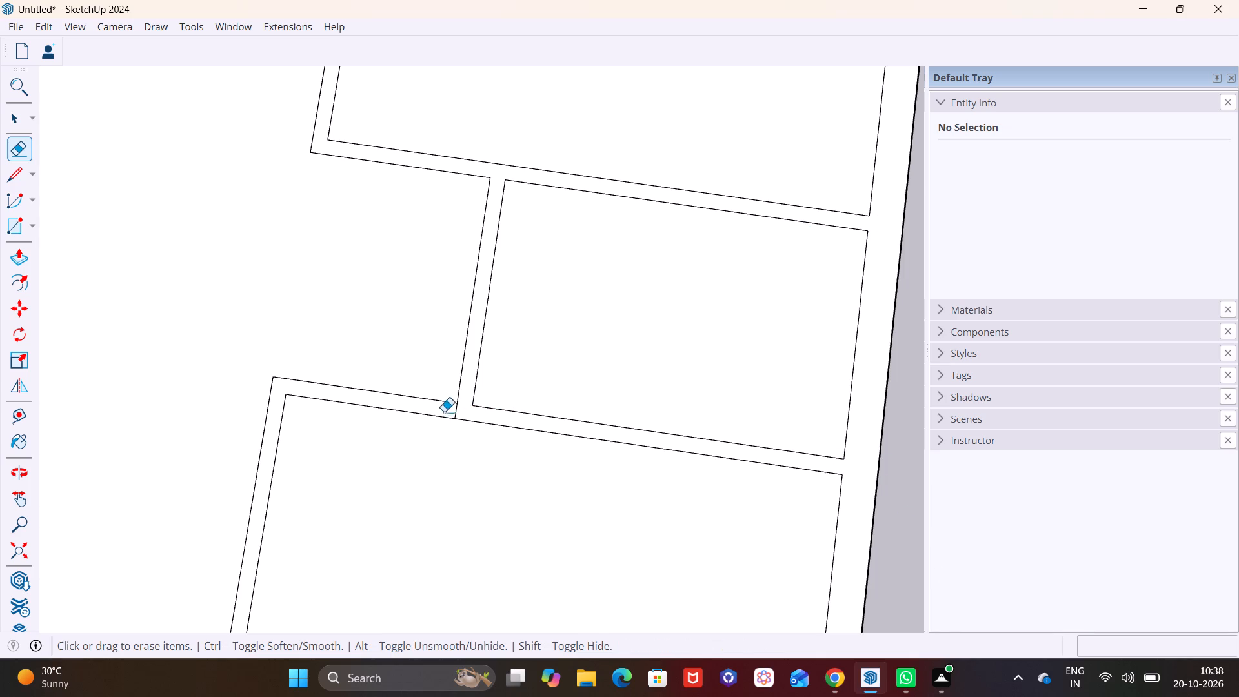
drag(449, 412, 465, 412)
Erase the side-wall segment crossing the end of the opposite front room's partition facing the open front area.
scroll(465, 412, down, 8)
shift+middle_drag(496, 460, 549, 290)
shift+middle_drag(533, 561, 589, 481)
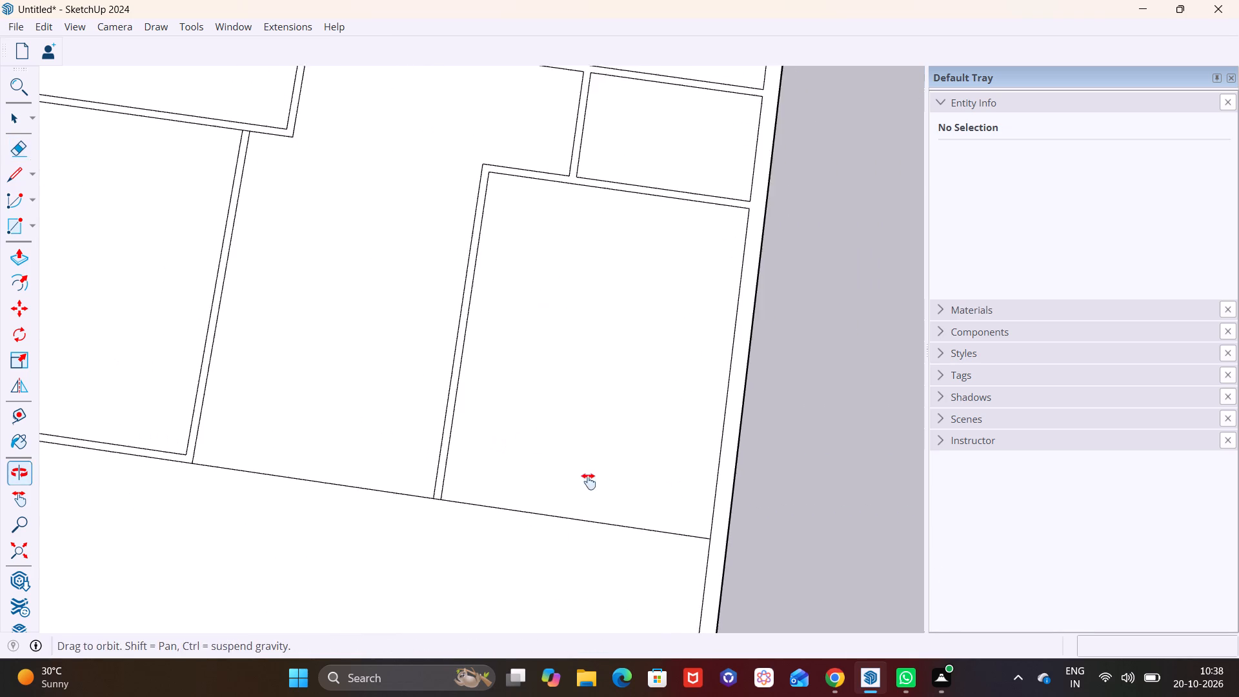
shift+middle_drag(589, 481, 589, 480)
shift+middle_drag(293, 437, 570, 521)
scroll(239, 509, up, 9)
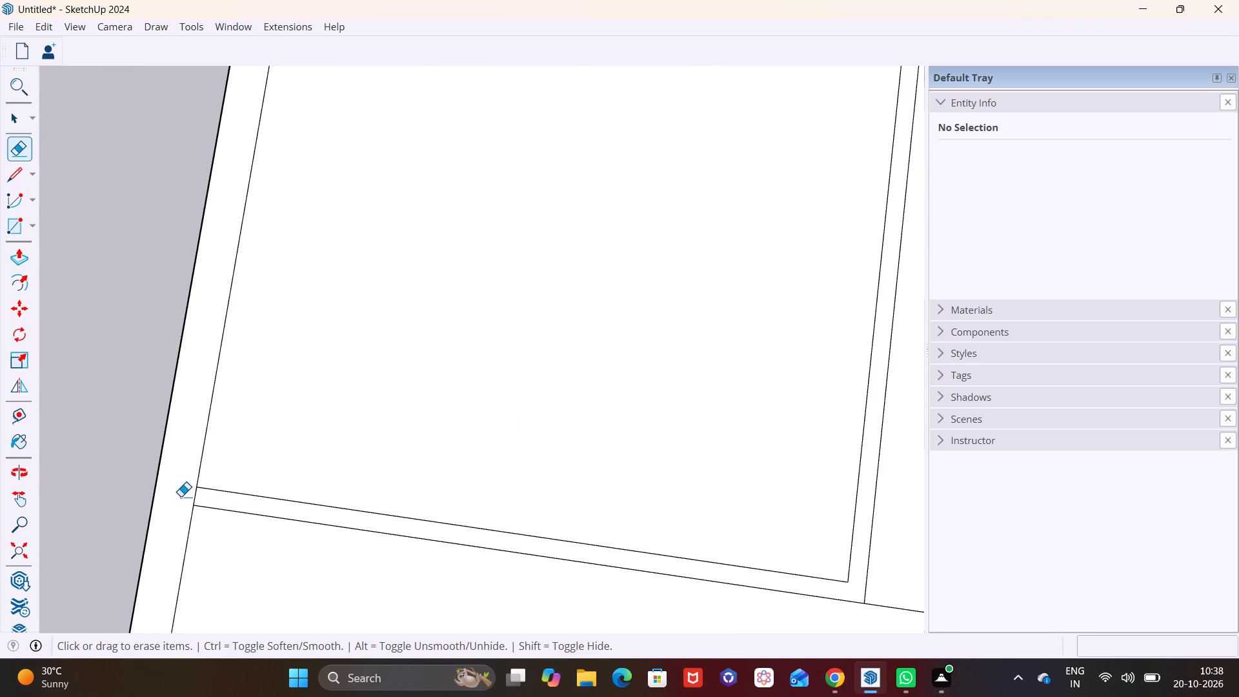
drag(181, 496, 207, 496)
Erase the overlapping segments on the partition between that front room and the larger room behind it, at the partition junction and side wall.
scroll(207, 496, down, 12)
shift+middle_drag(408, 470, 345, 554)
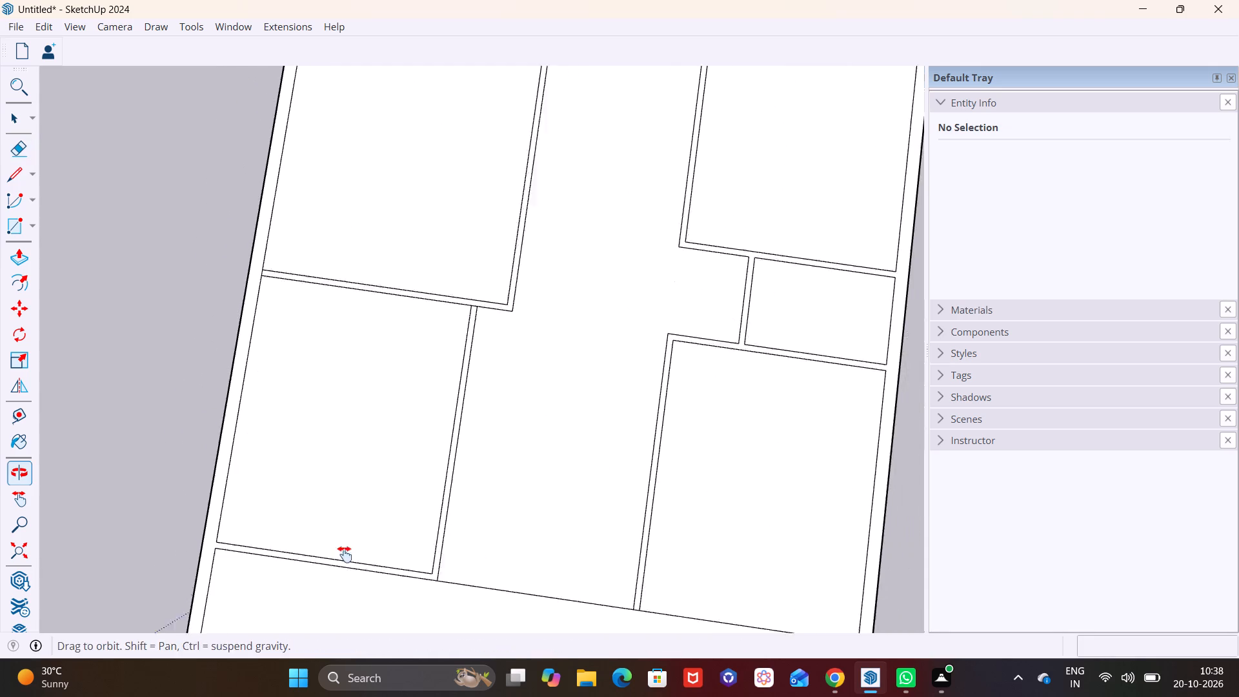
shift+middle_drag(345, 554, 290, 581)
scroll(432, 358, up, 13)
drag(355, 395, 354, 409)
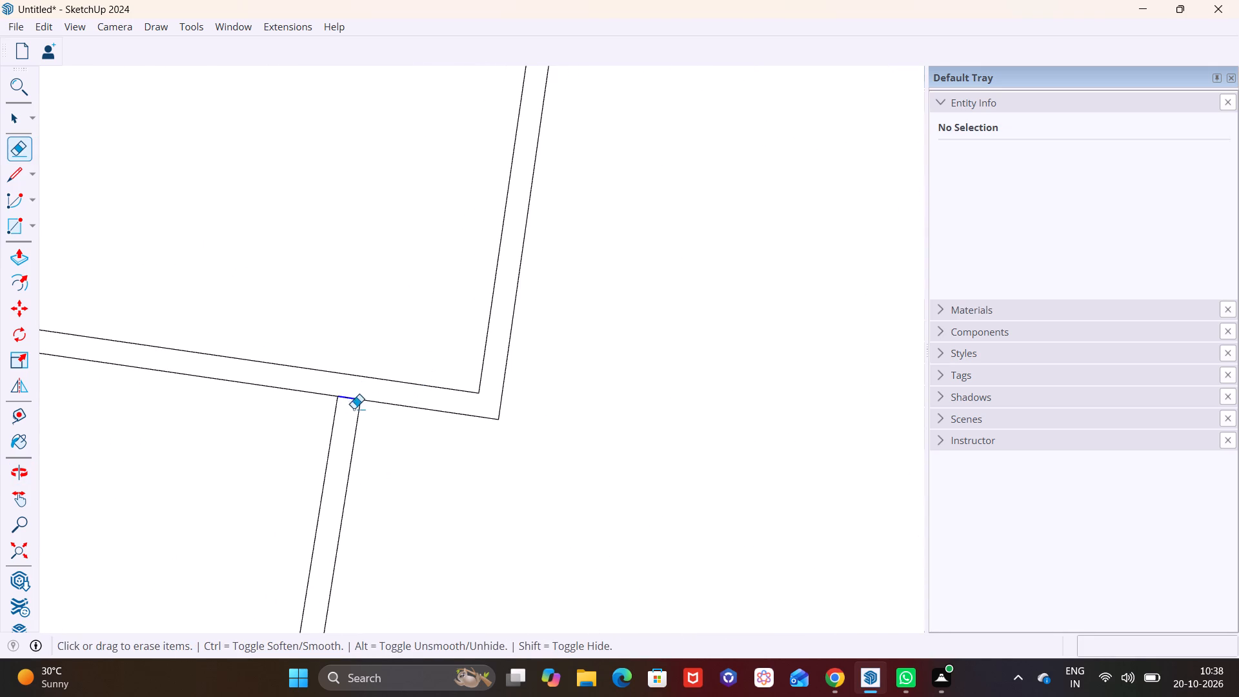
drag(354, 409, 351, 412)
scroll(351, 415, down, 10)
shift+middle_drag(244, 416, 555, 478)
scroll(266, 390, up, 8)
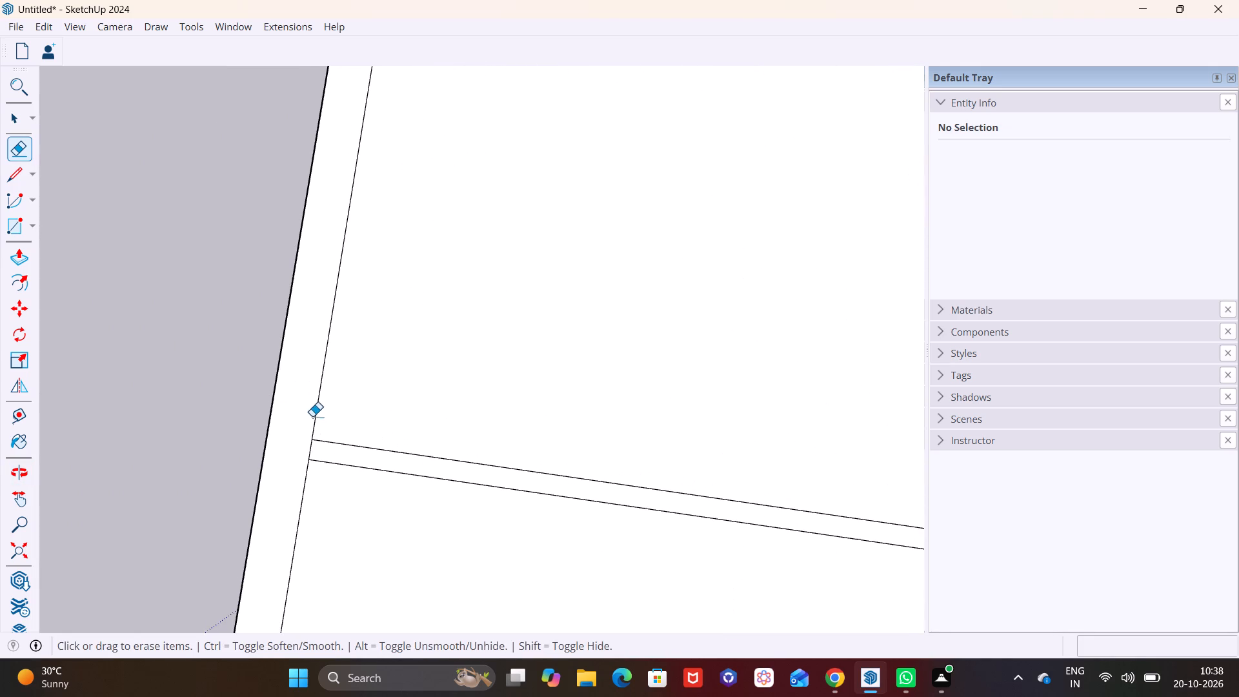
drag(294, 447, 337, 453)
Erase the crossing segments on the same larger room's rear partition, at the small-room wall junction and the room's inner corner.
scroll(343, 441, down, 14)
shift+middle_drag(552, 273, 429, 483)
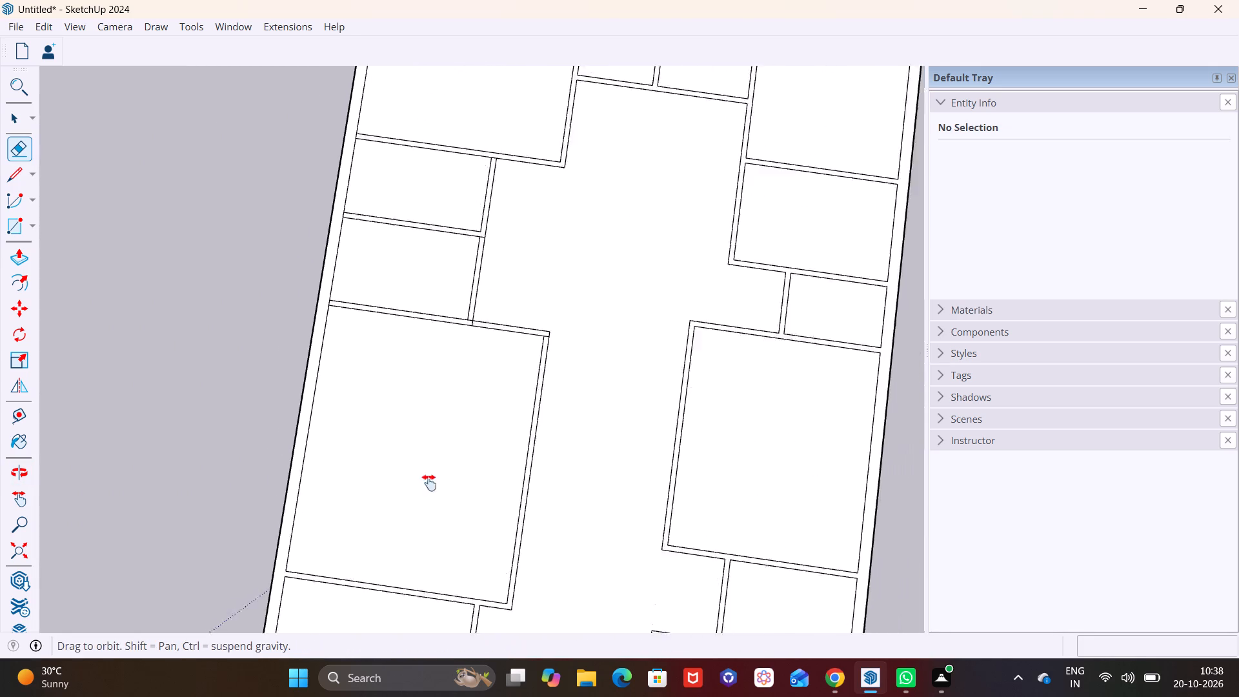
shift+middle_drag(429, 483, 410, 501)
scroll(439, 388, up, 16)
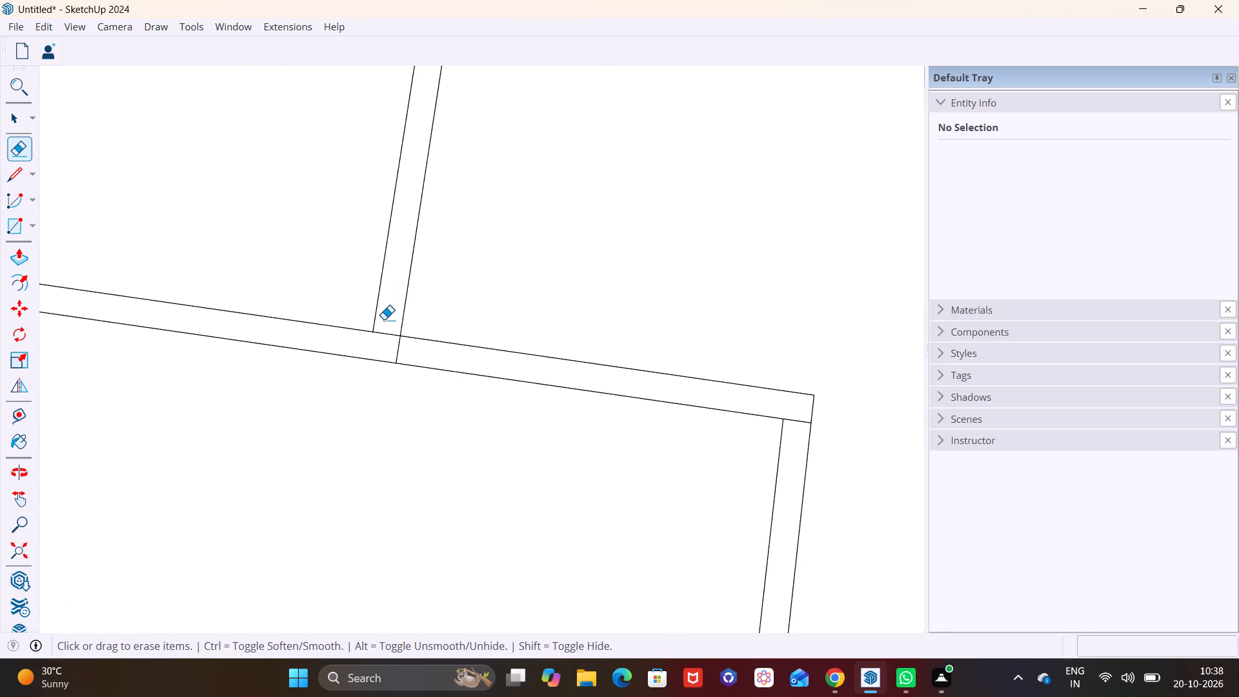
drag(384, 319, 384, 358)
key(ctrl+z)
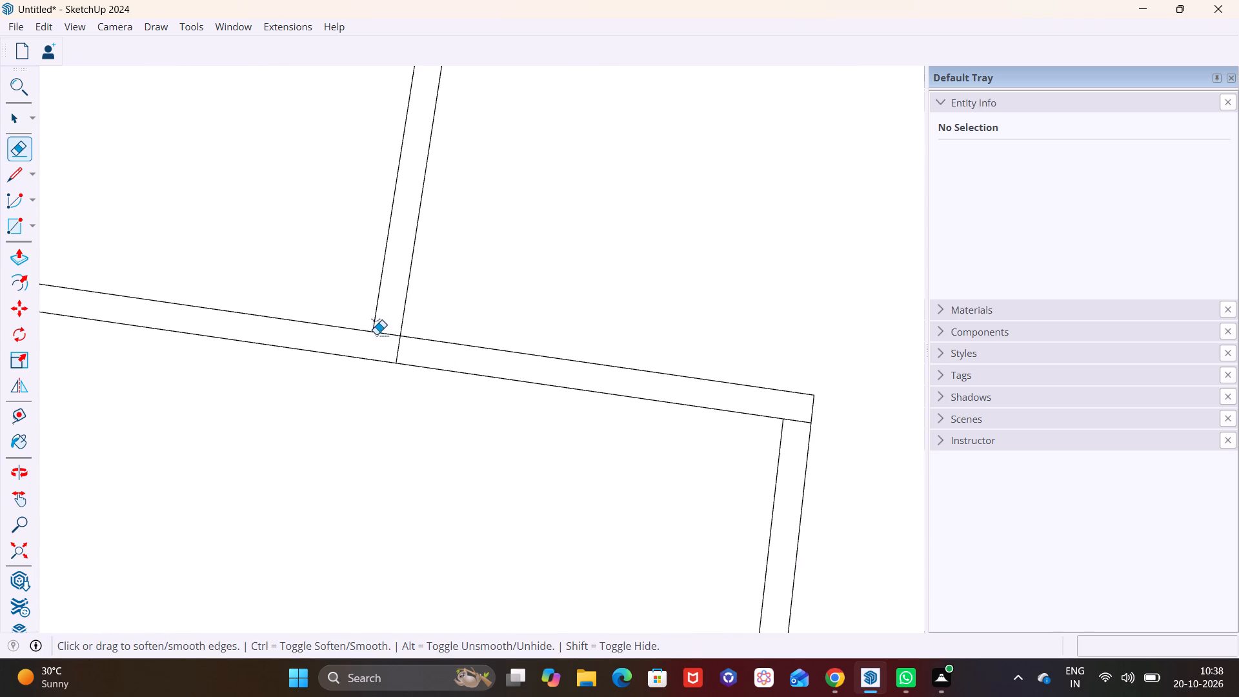
drag(385, 326, 386, 337)
drag(381, 342, 398, 354)
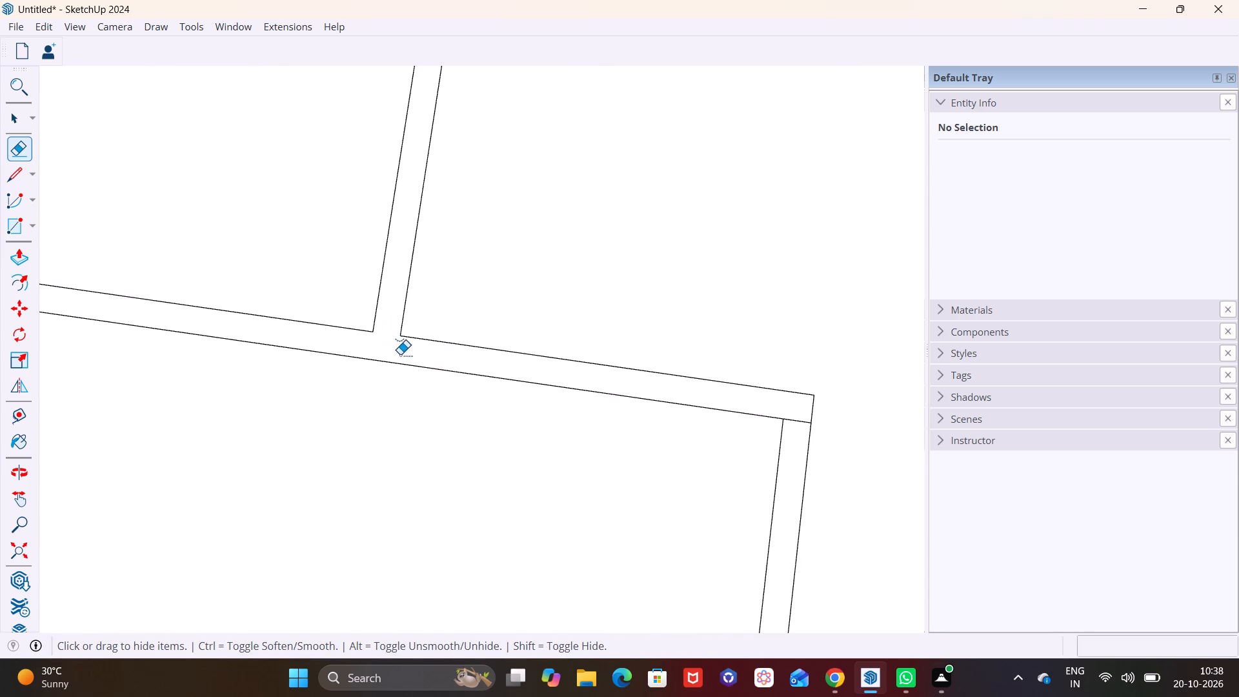
drag(812, 414, 803, 433)
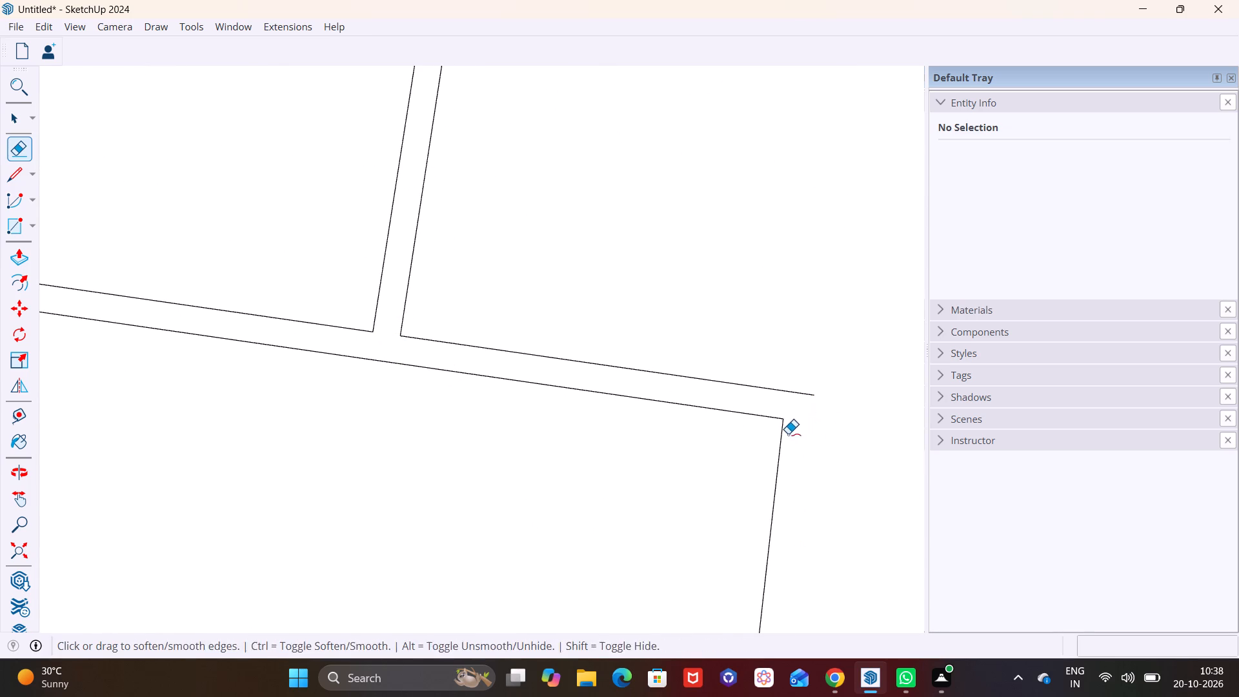
key(ctrl+z)
drag(798, 416, 798, 432)
scroll(754, 427, down, 3)
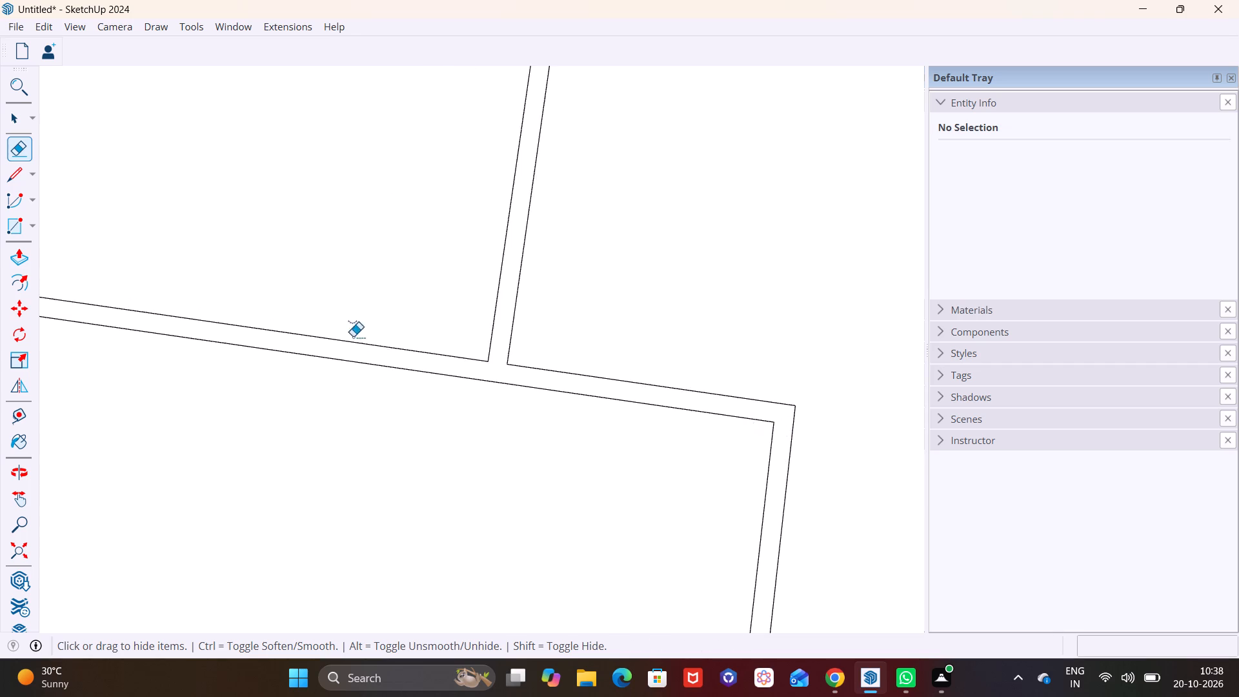
Erase the side-wall segment crossing the end of that larger room's rear partition.
scroll(353, 336, down, 5)
shift+middle_drag(214, 332, 351, 507)
scroll(259, 524, up, 11)
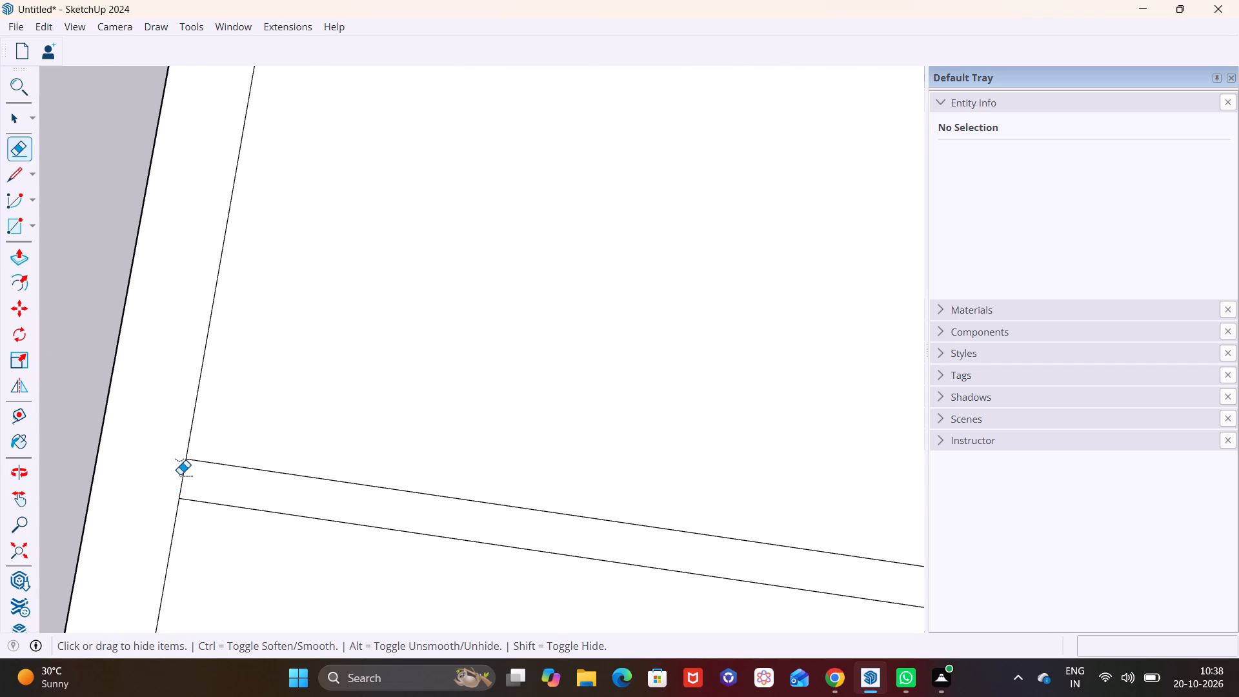
drag(179, 475, 193, 480)
Erase the overlapping segments at both ends of the partition between the two small rooms behind the larger room.
scroll(196, 477, down, 8)
shift+middle_drag(300, 281, 169, 523)
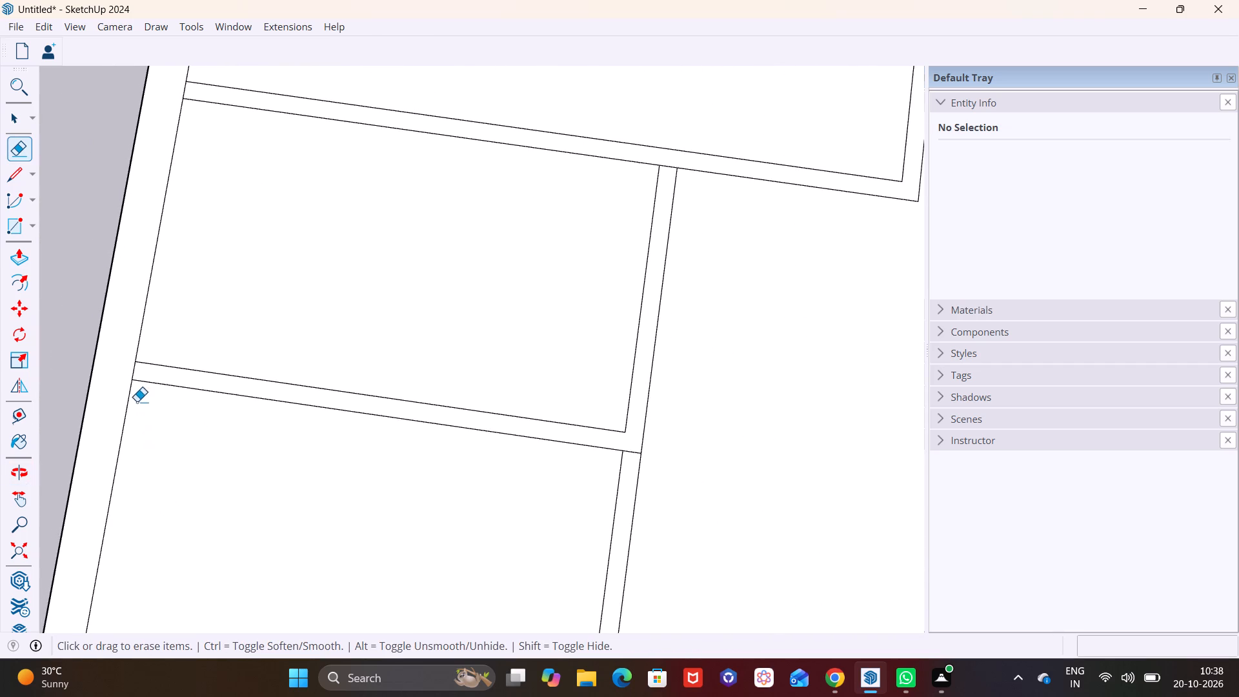
scroll(137, 401, up, 7)
drag(118, 358, 177, 370)
scroll(412, 424, down, 7)
shift+middle_drag(680, 474, 360, 437)
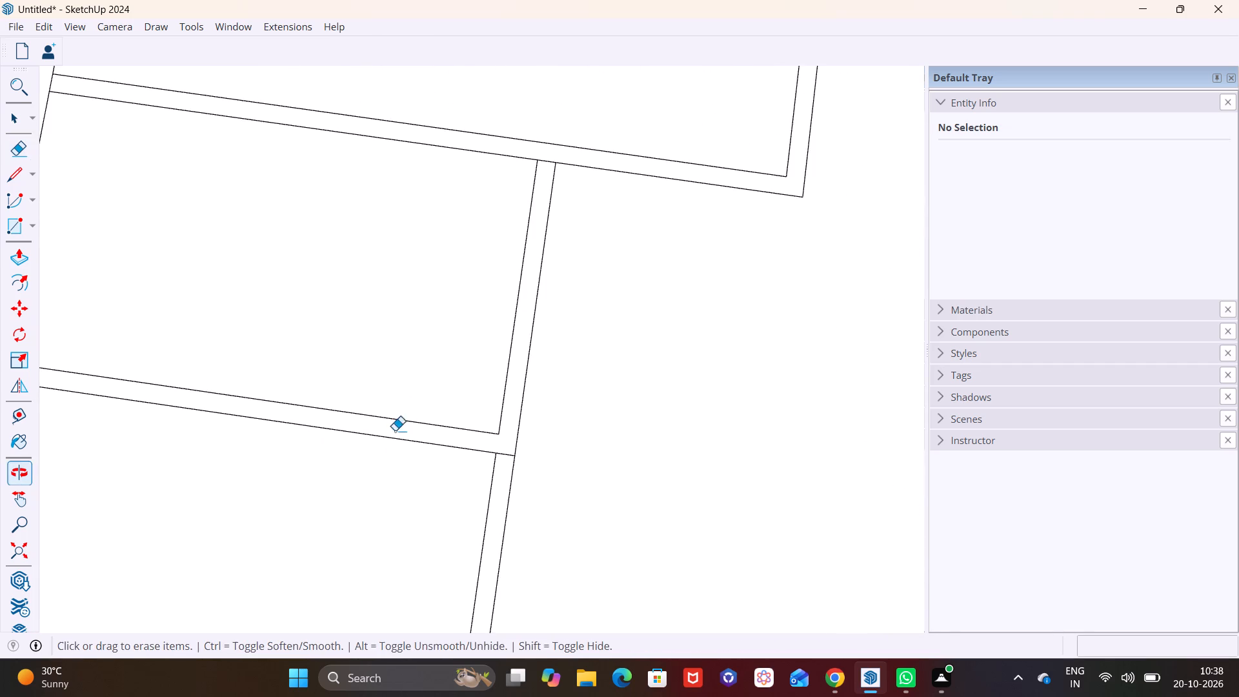
scroll(477, 445, up, 6)
drag(529, 440, 530, 472)
scroll(529, 456, down, 12)
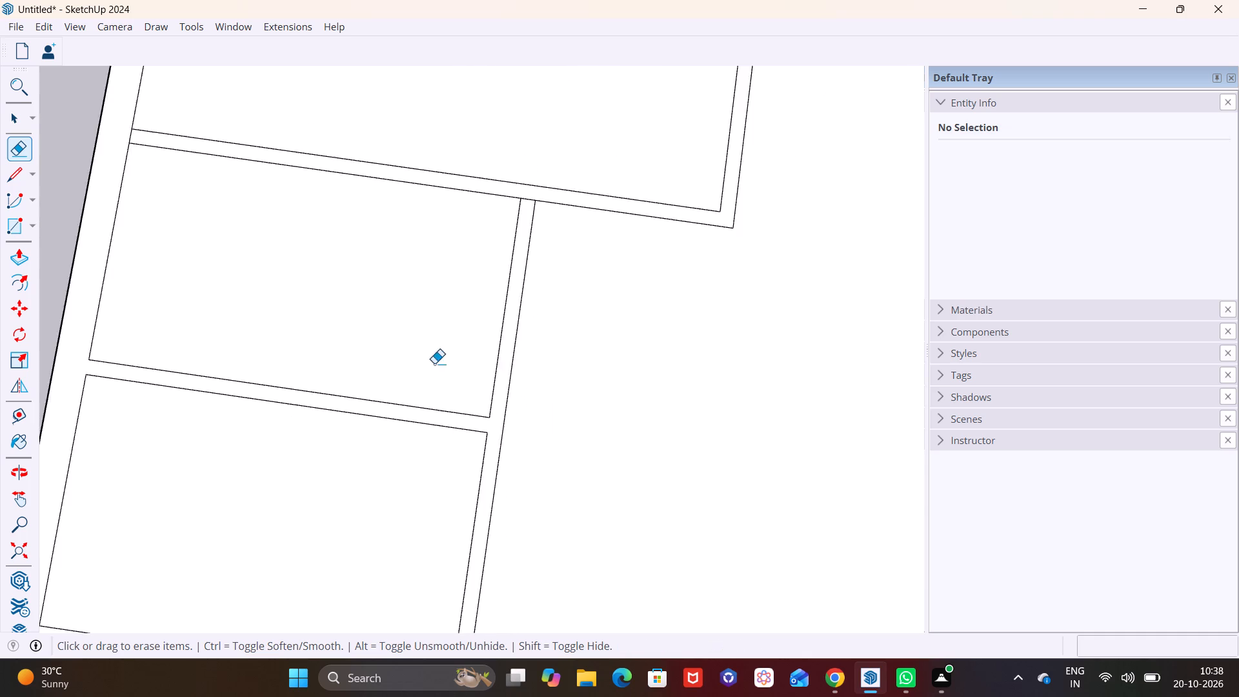
Erase the overlapping segments on the rear corner room's partition, at the side wall and at the junction with the small room's wall.
scroll(434, 363, down, 2)
shift+middle_drag(428, 312, 443, 520)
scroll(278, 423, up, 12)
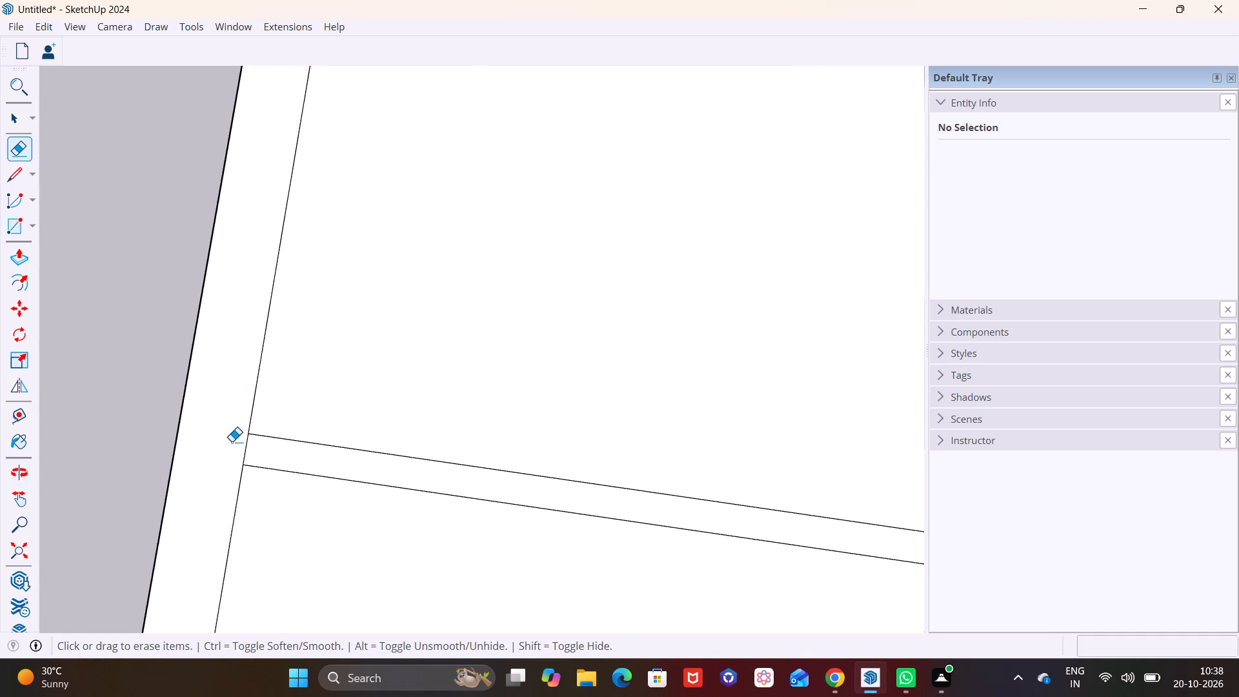
drag(232, 441, 255, 441)
scroll(283, 458, down, 8)
shift+middle_drag(577, 507, 273, 416)
scroll(441, 442, up, 3)
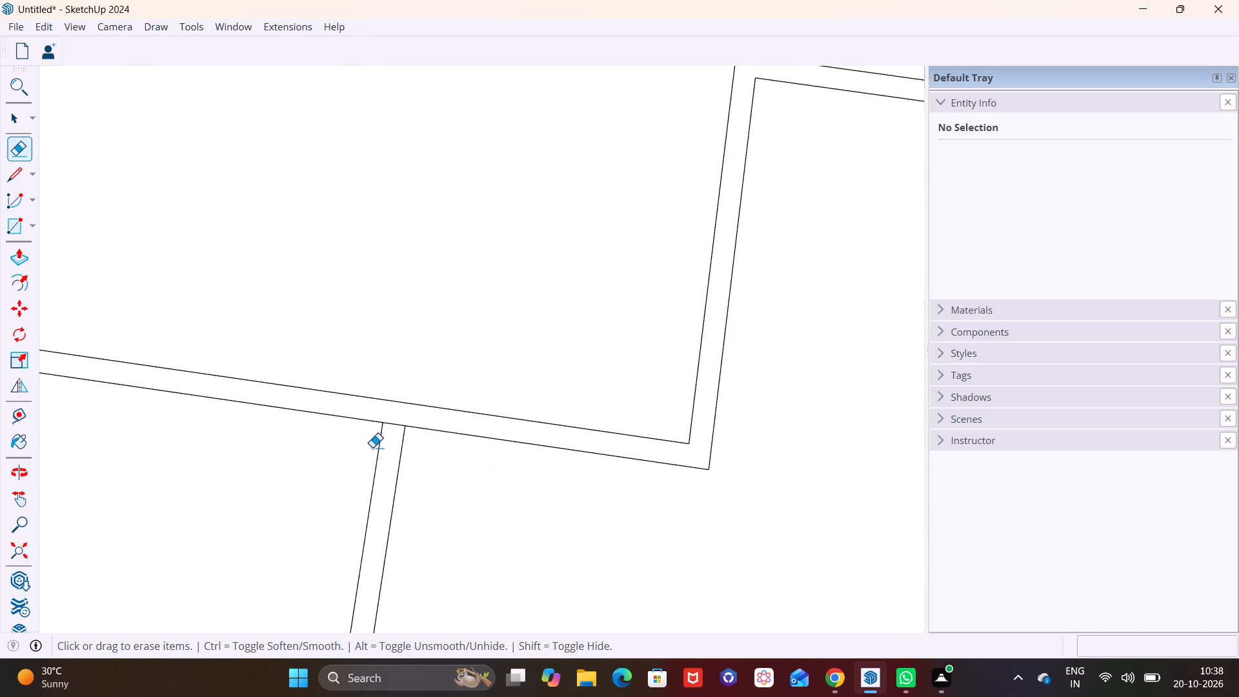
scroll(372, 447, up, 4)
drag(412, 411, 407, 430)
Examine the whole floor plan from the rear rooms to the front for remaining overlaps at the wall junctions.
scroll(585, 403, down, 8)
shift+middle_drag(711, 358, 699, 389)
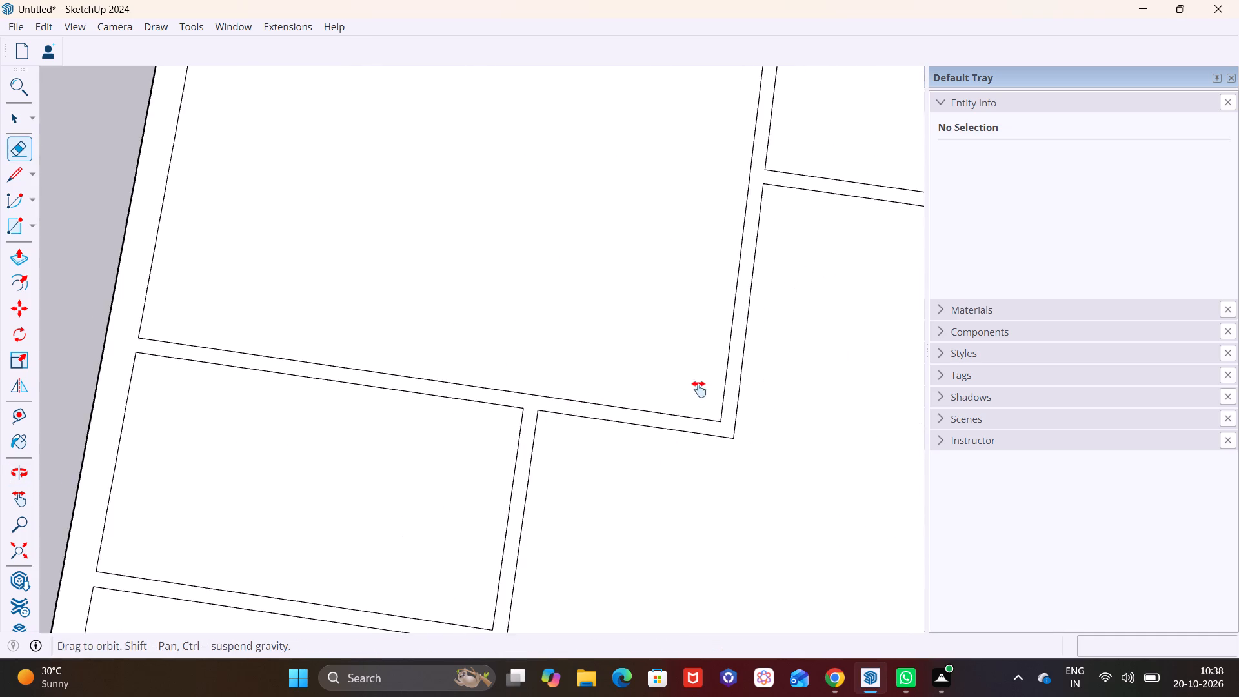
shift+middle_drag(699, 389, 538, 580)
scroll(661, 449, down, 3)
scroll(410, 378, down, 8)
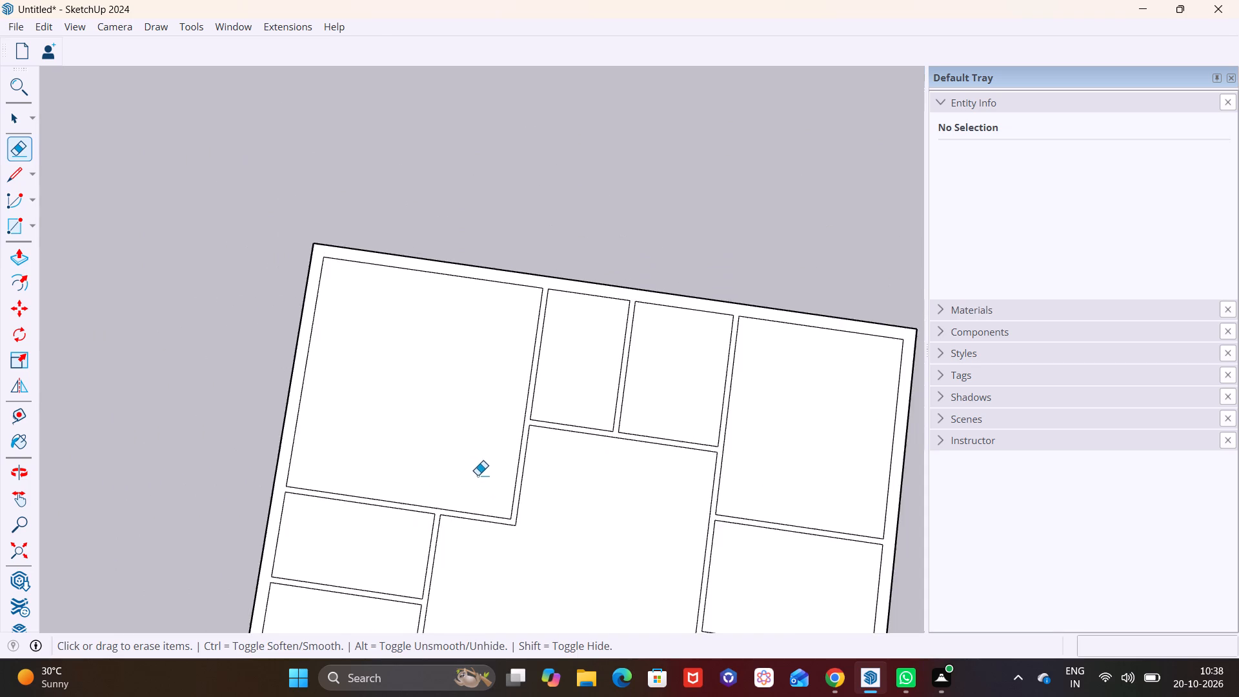
scroll(478, 475, down, 8)
shift+middle_drag(585, 522, 500, 305)
scroll(505, 372, down, 3)
shift+middle_drag(498, 426, 481, 326)
scroll(446, 455, up, 3)
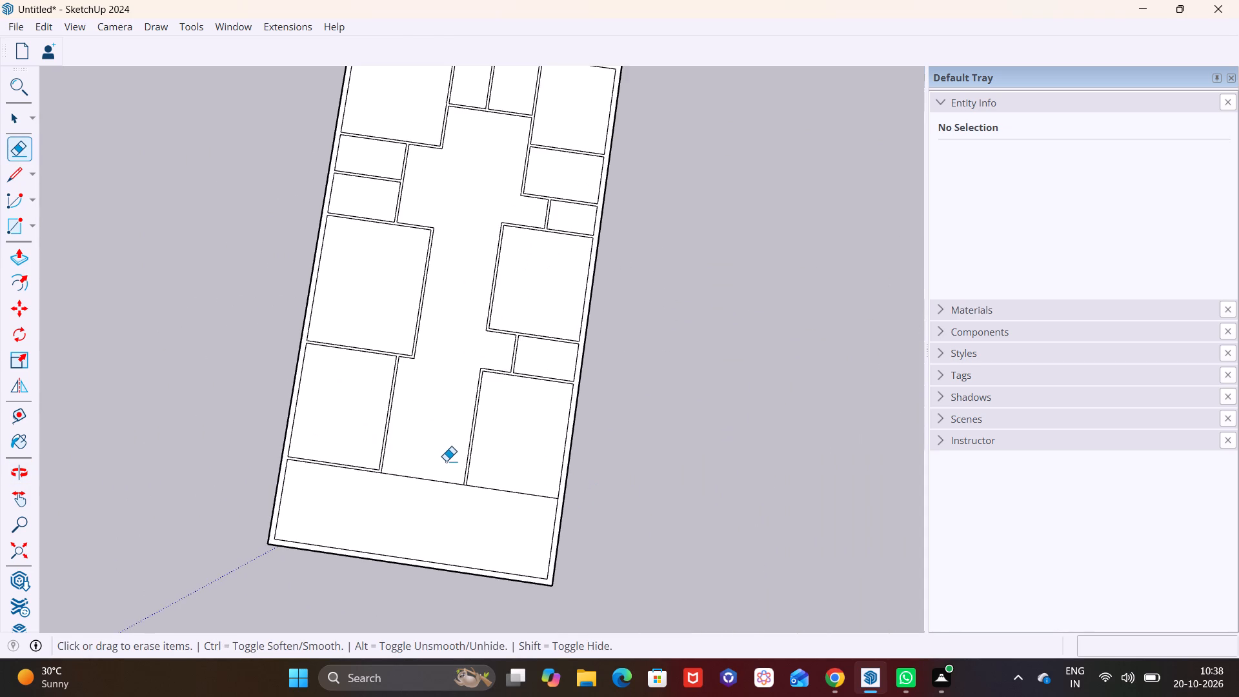
scroll(447, 463, down, 2)
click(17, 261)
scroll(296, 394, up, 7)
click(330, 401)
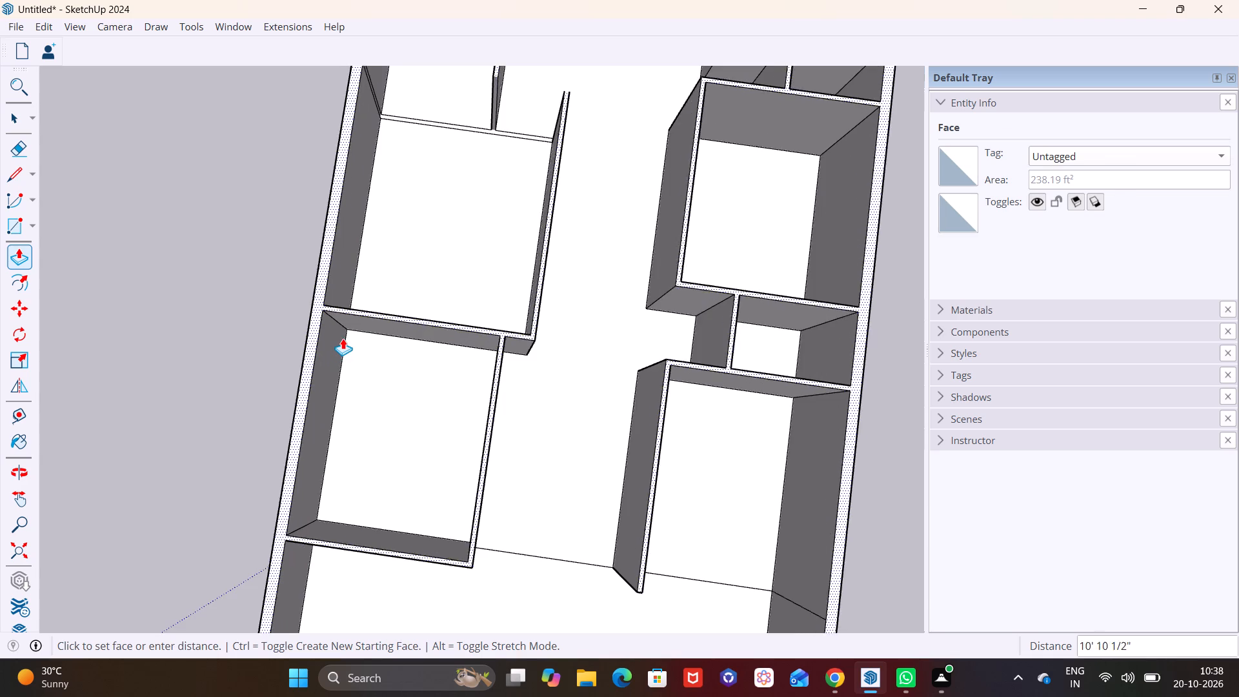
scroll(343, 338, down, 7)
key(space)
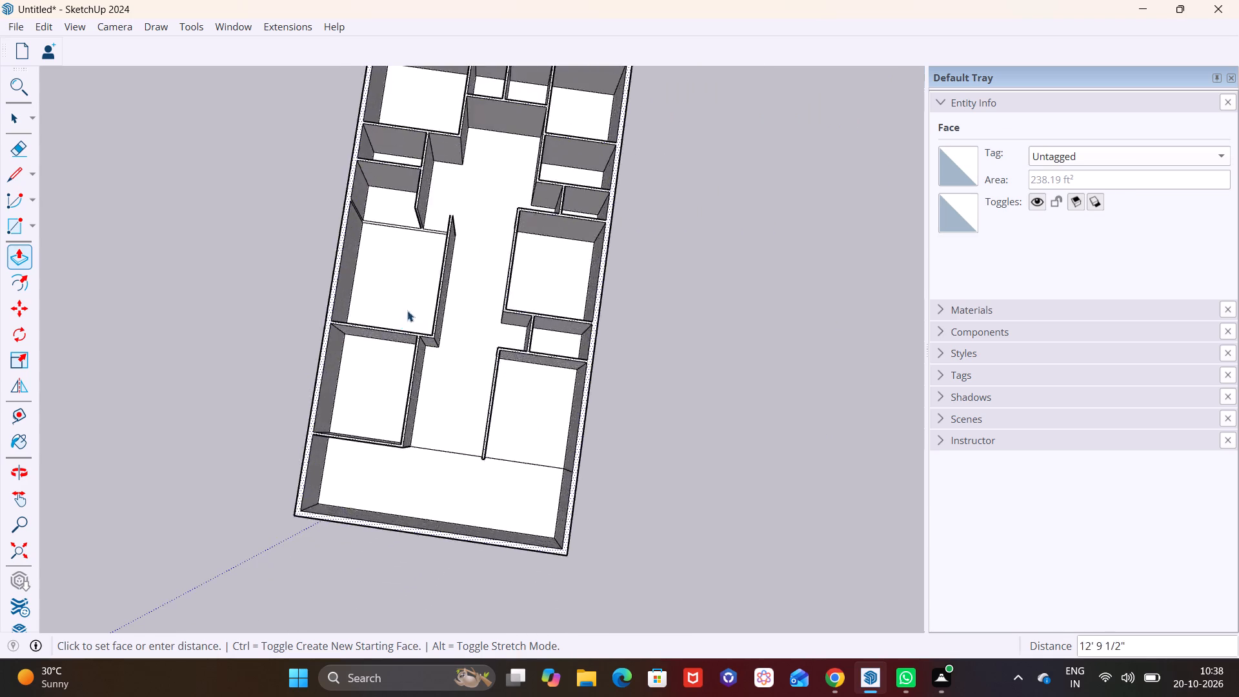
Inspect the faces and edges where the small room's wall meets the larger room's rear partition.
scroll(418, 211, up, 11)
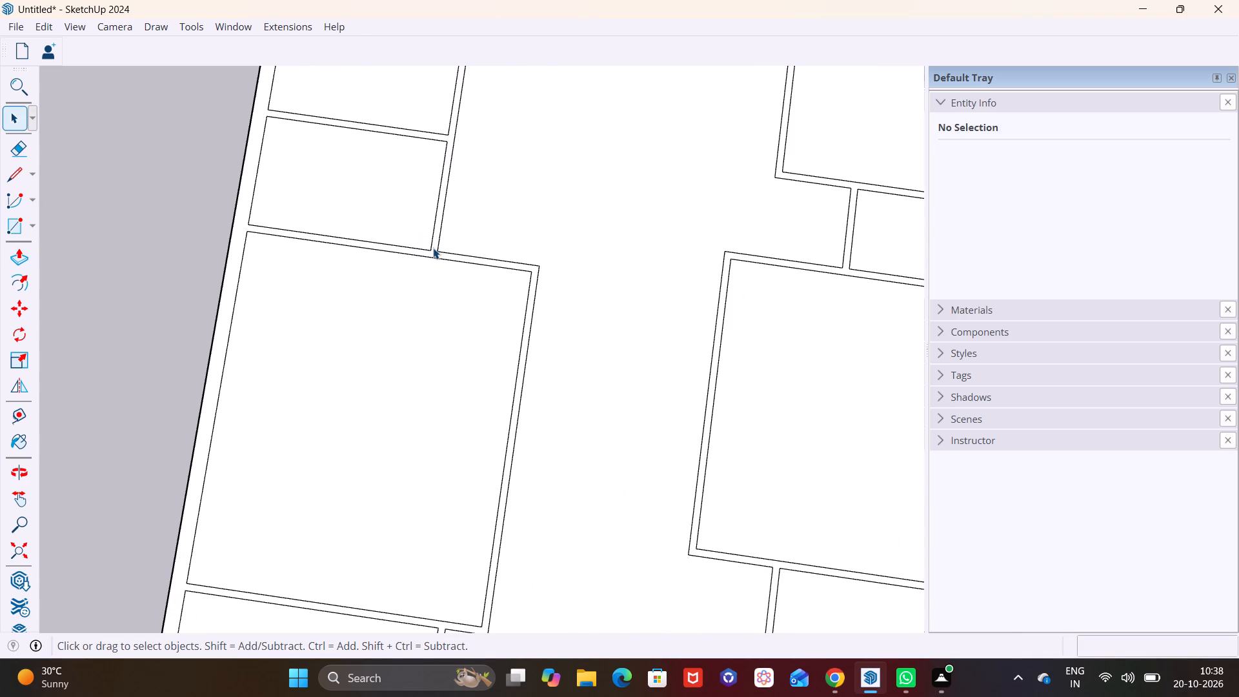
click(436, 252)
click(446, 256)
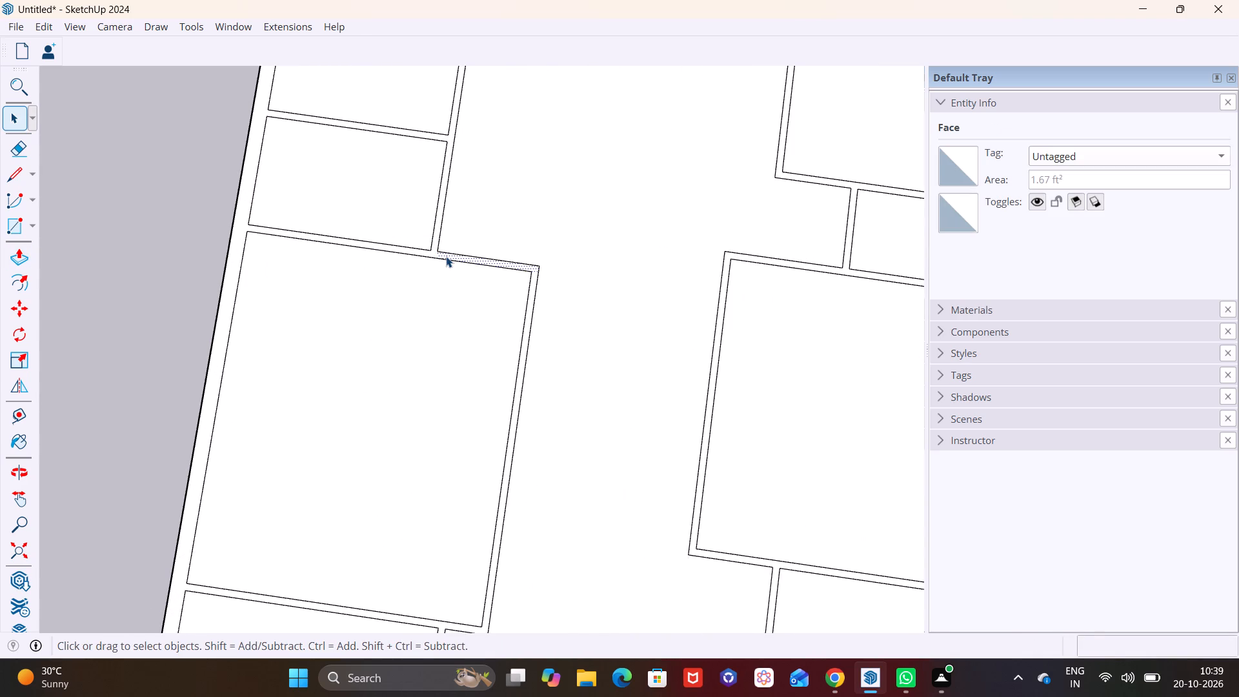
click(429, 250)
click(438, 254)
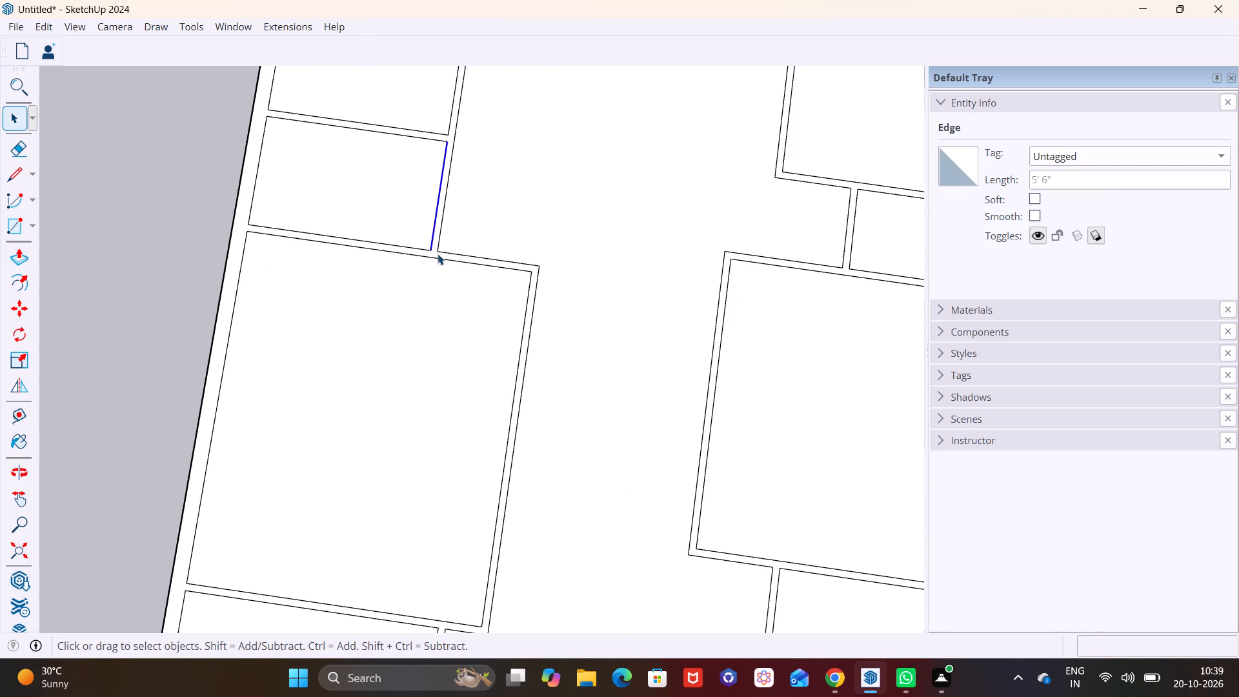
Select the connected wall face and raise it 10' with Push/Pull, leaving the walls deselected.
click(527, 339)
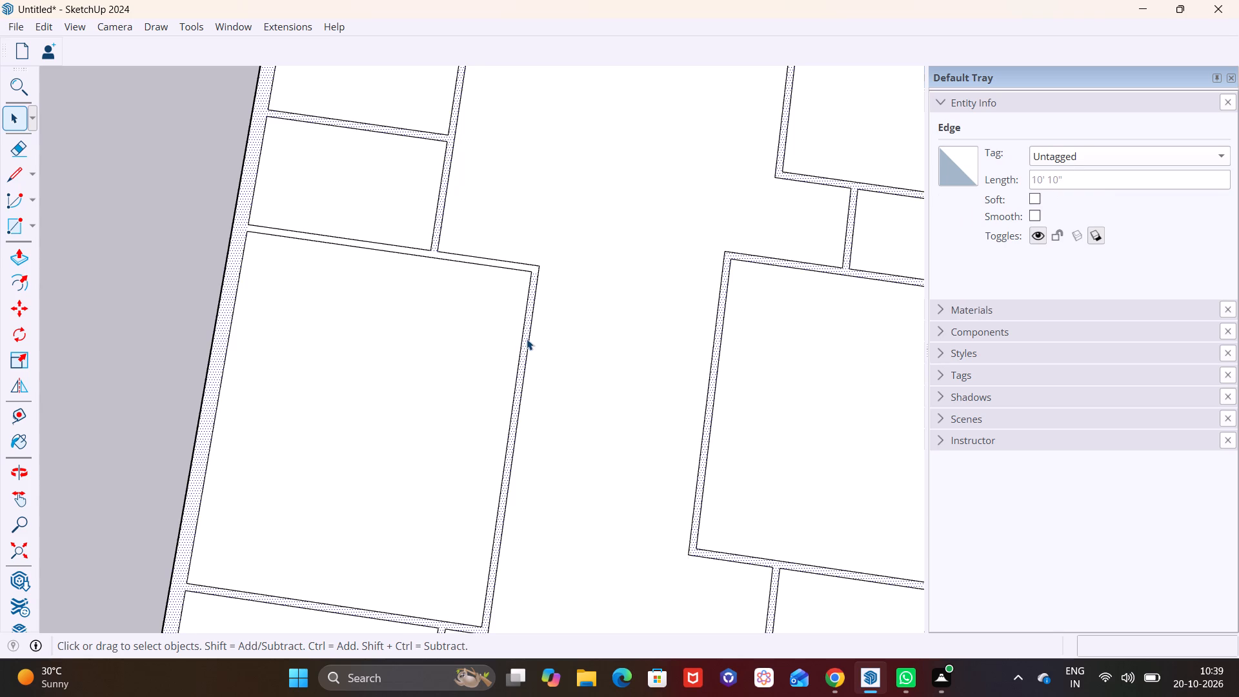
click(23, 264)
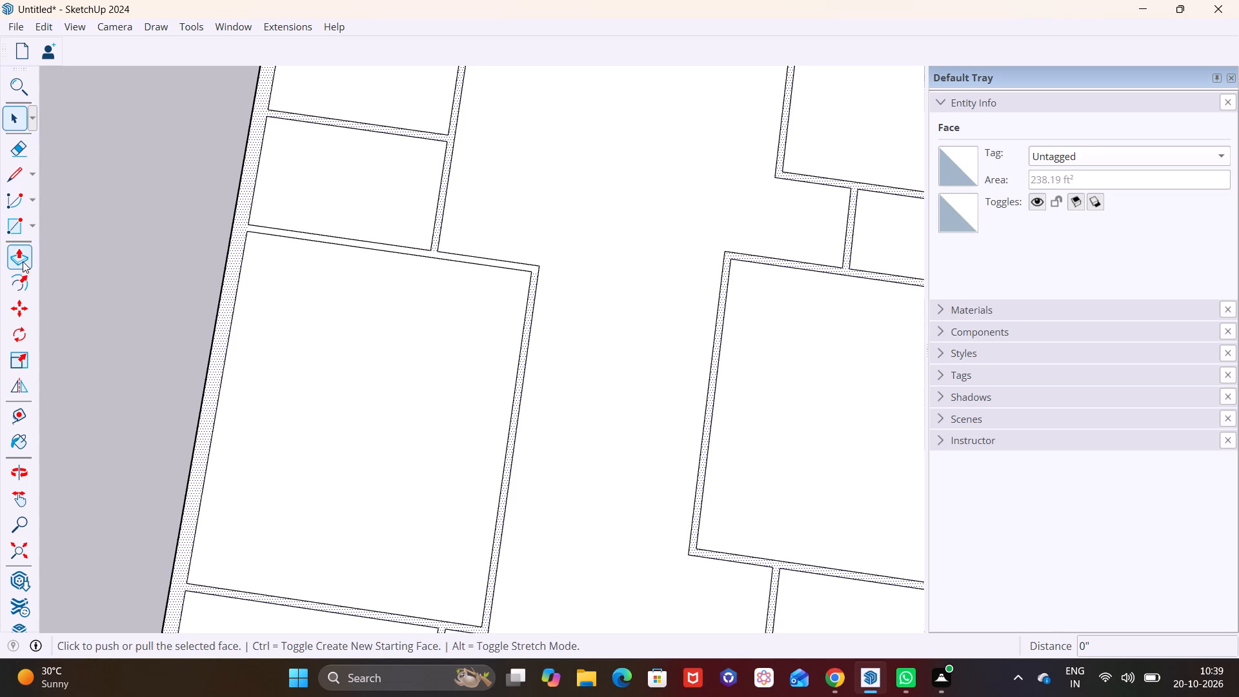
click(223, 310)
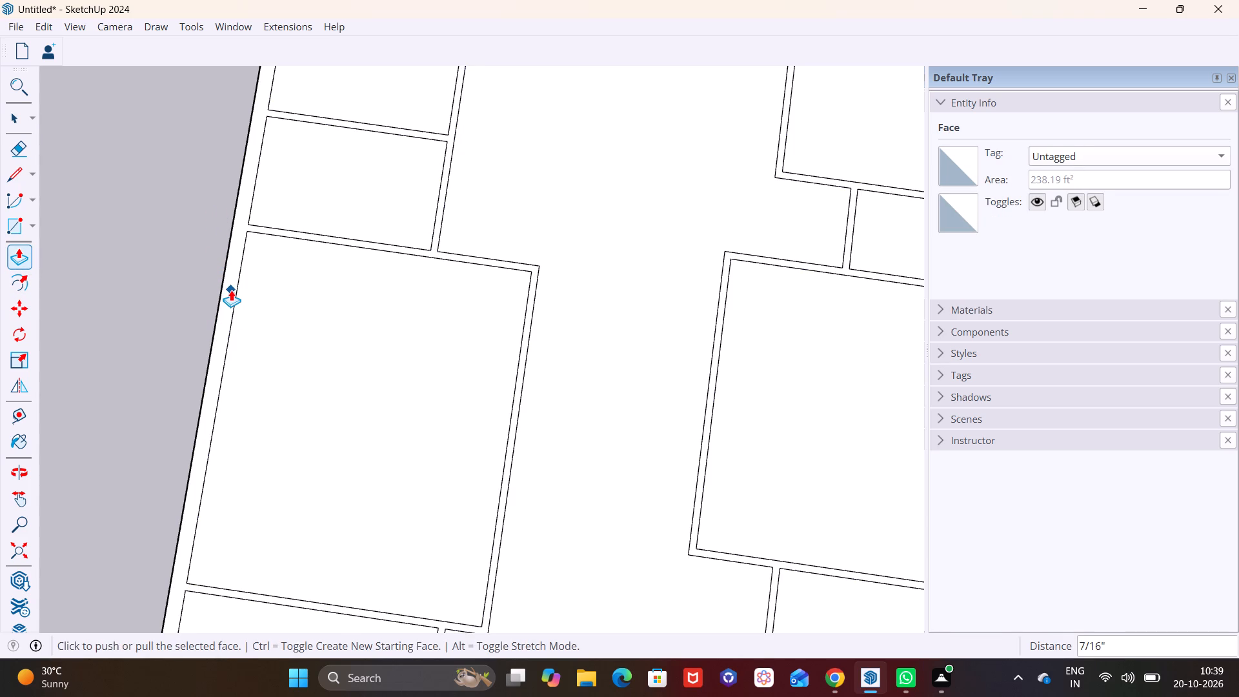
click(231, 290)
scroll(231, 290, down, 13)
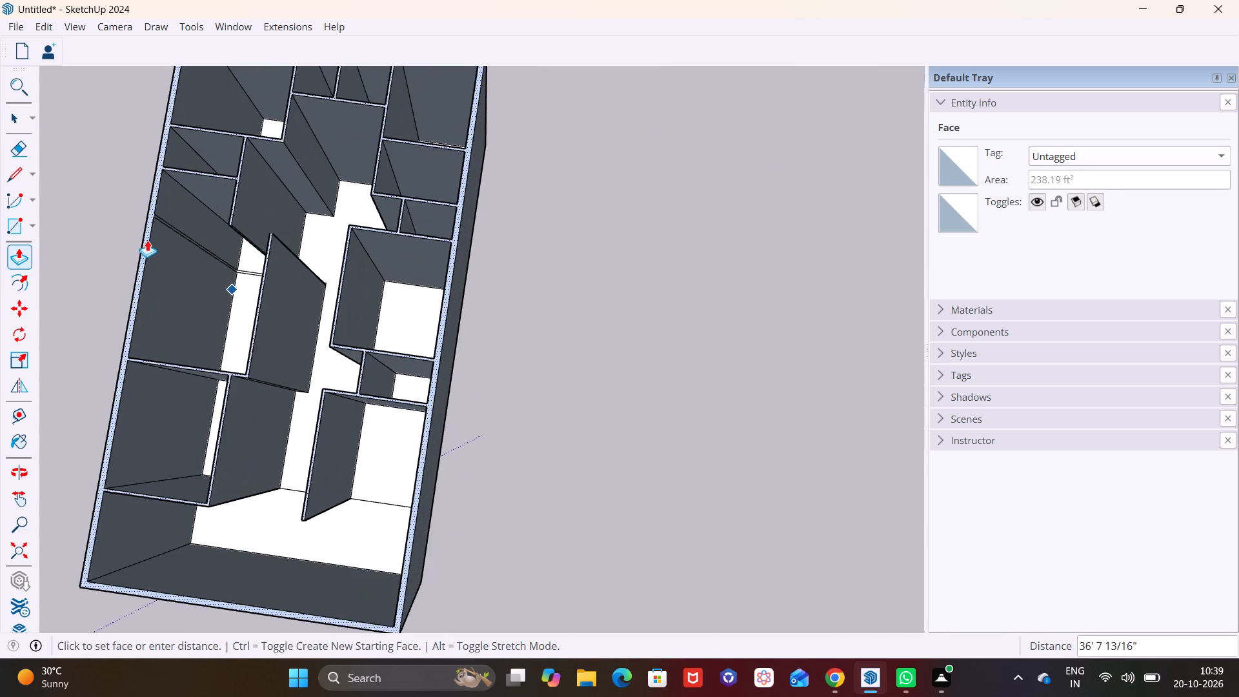
text(10')
key(Return)
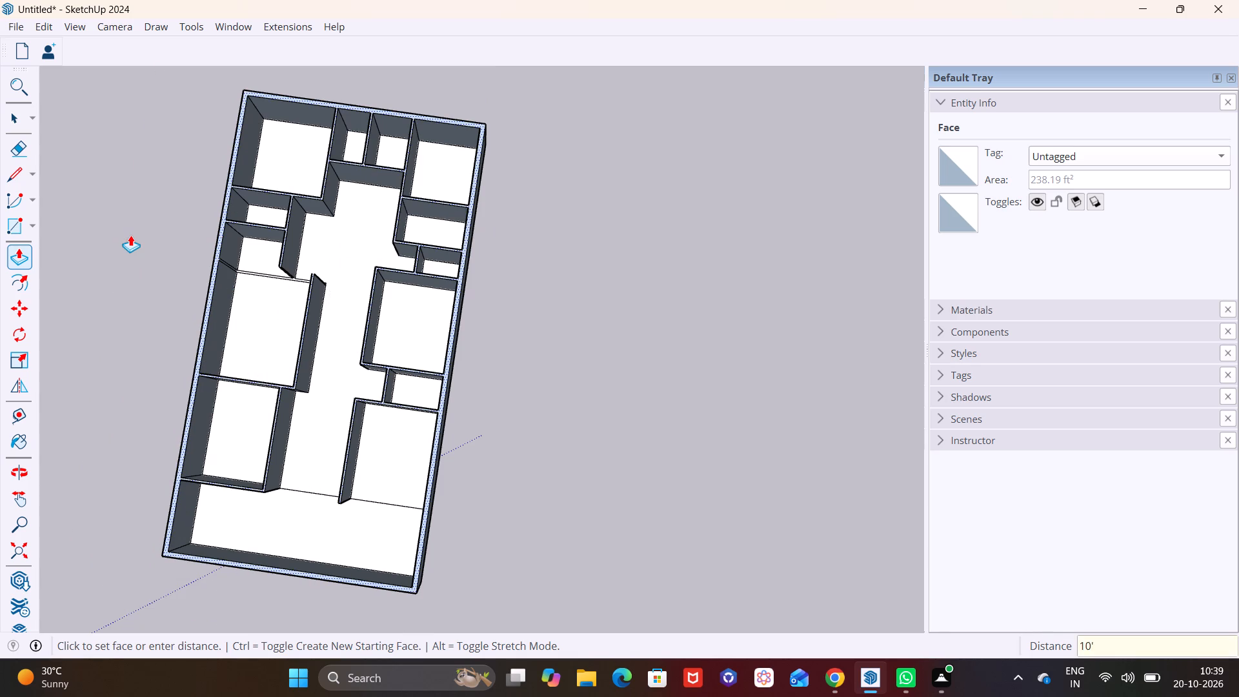
key(space)
click(560, 421)
middle_drag(494, 441, 502, 272)
middle_drag(388, 527, 376, 525)
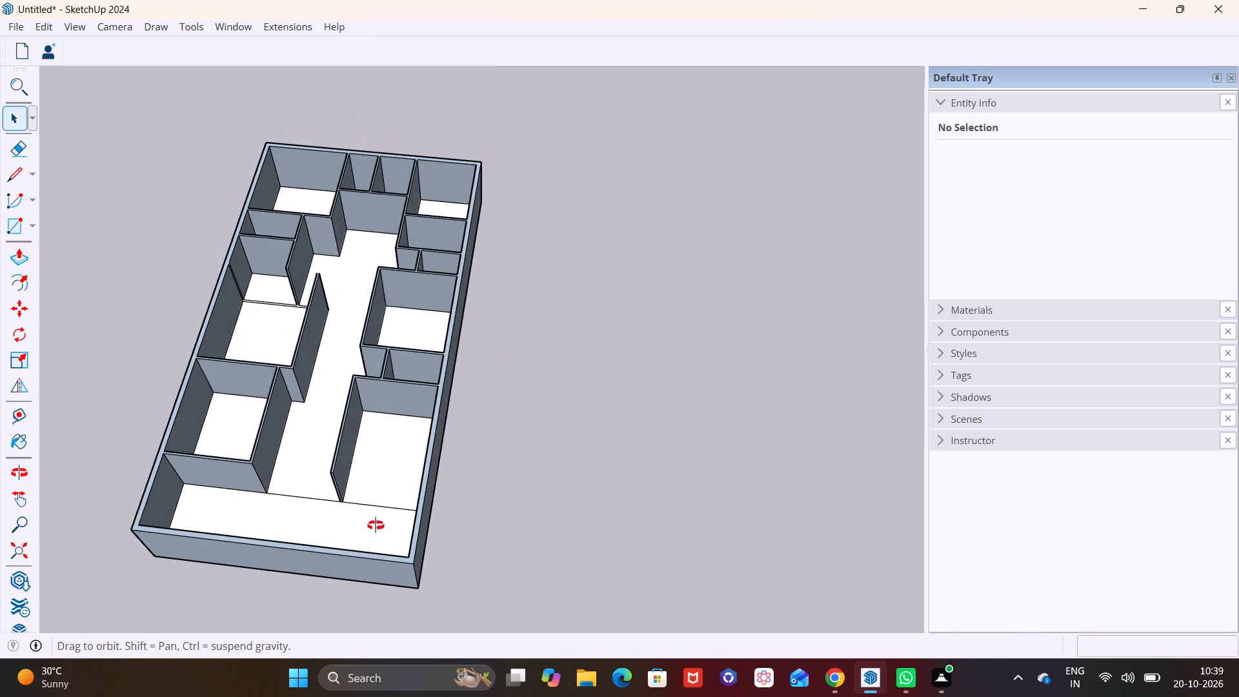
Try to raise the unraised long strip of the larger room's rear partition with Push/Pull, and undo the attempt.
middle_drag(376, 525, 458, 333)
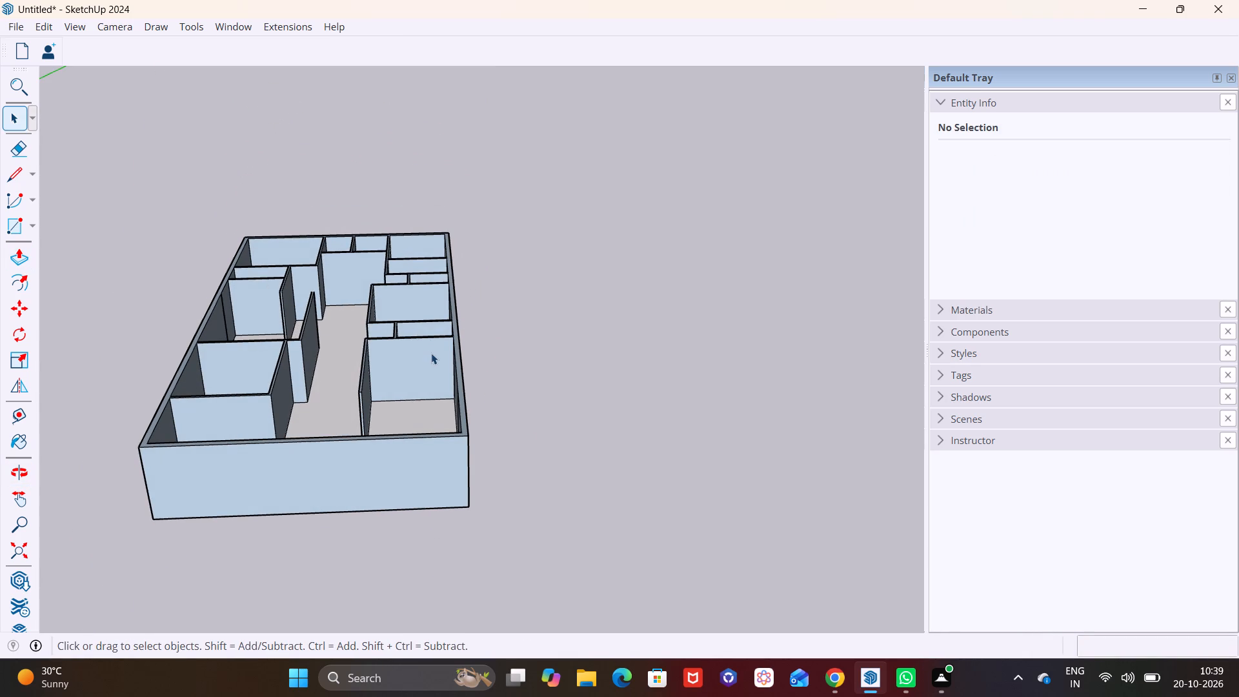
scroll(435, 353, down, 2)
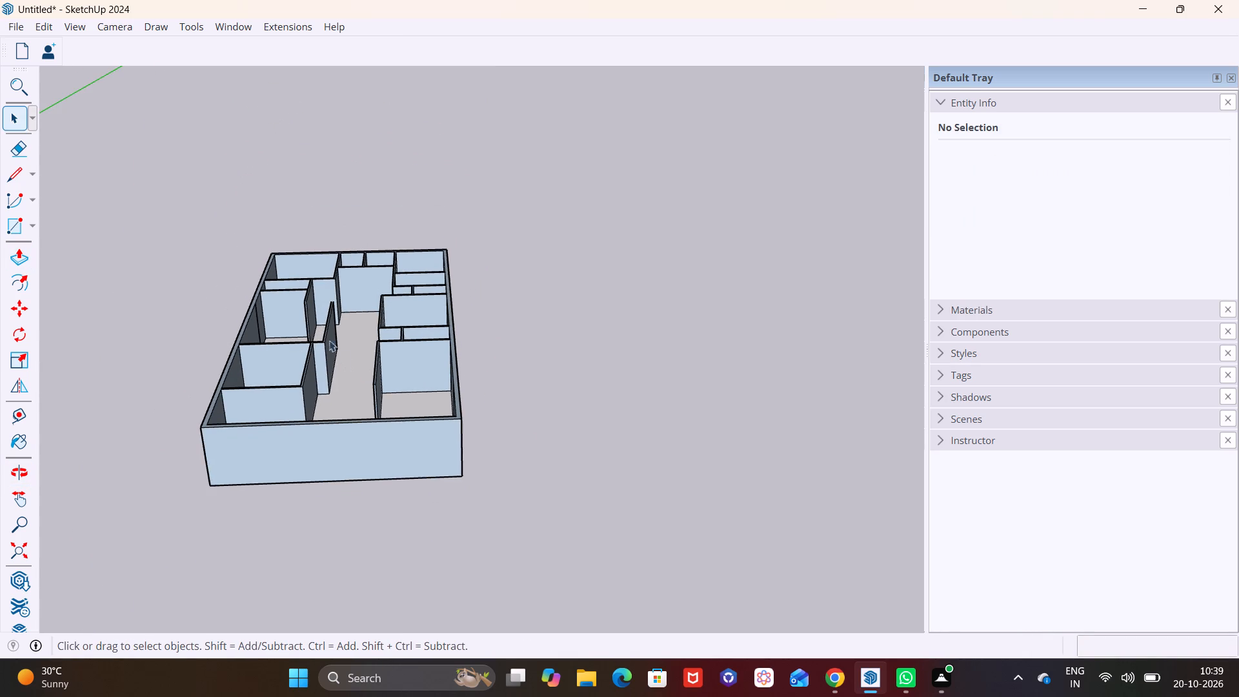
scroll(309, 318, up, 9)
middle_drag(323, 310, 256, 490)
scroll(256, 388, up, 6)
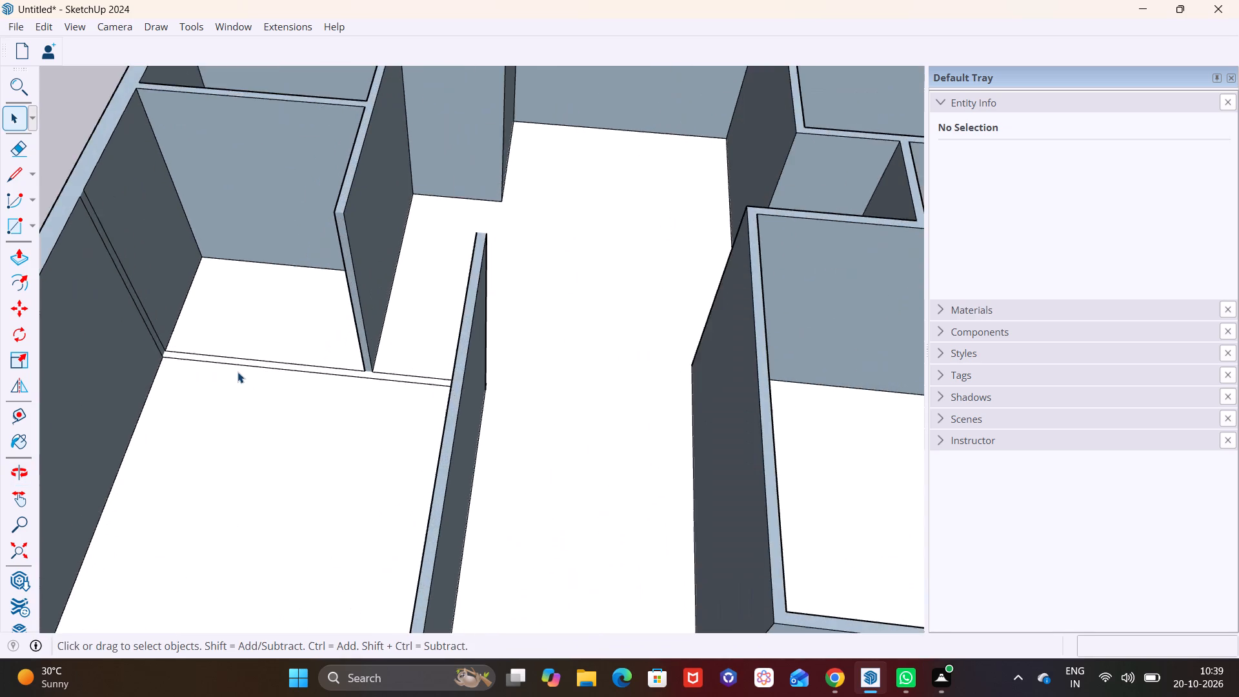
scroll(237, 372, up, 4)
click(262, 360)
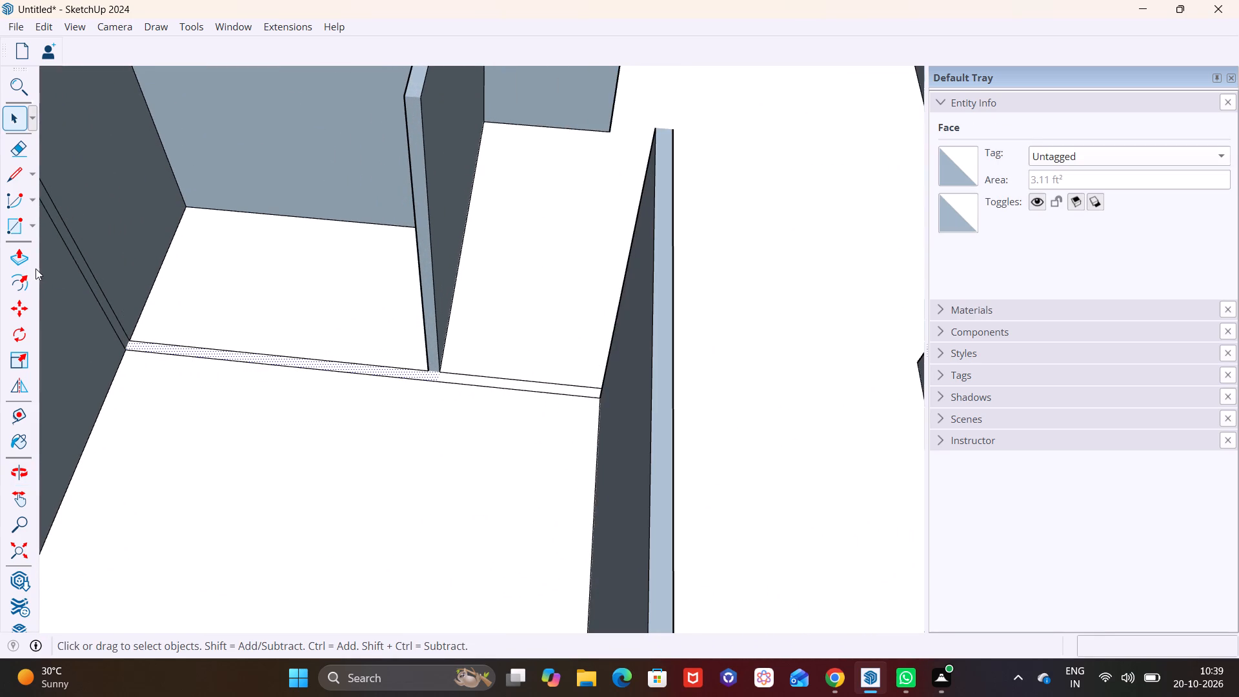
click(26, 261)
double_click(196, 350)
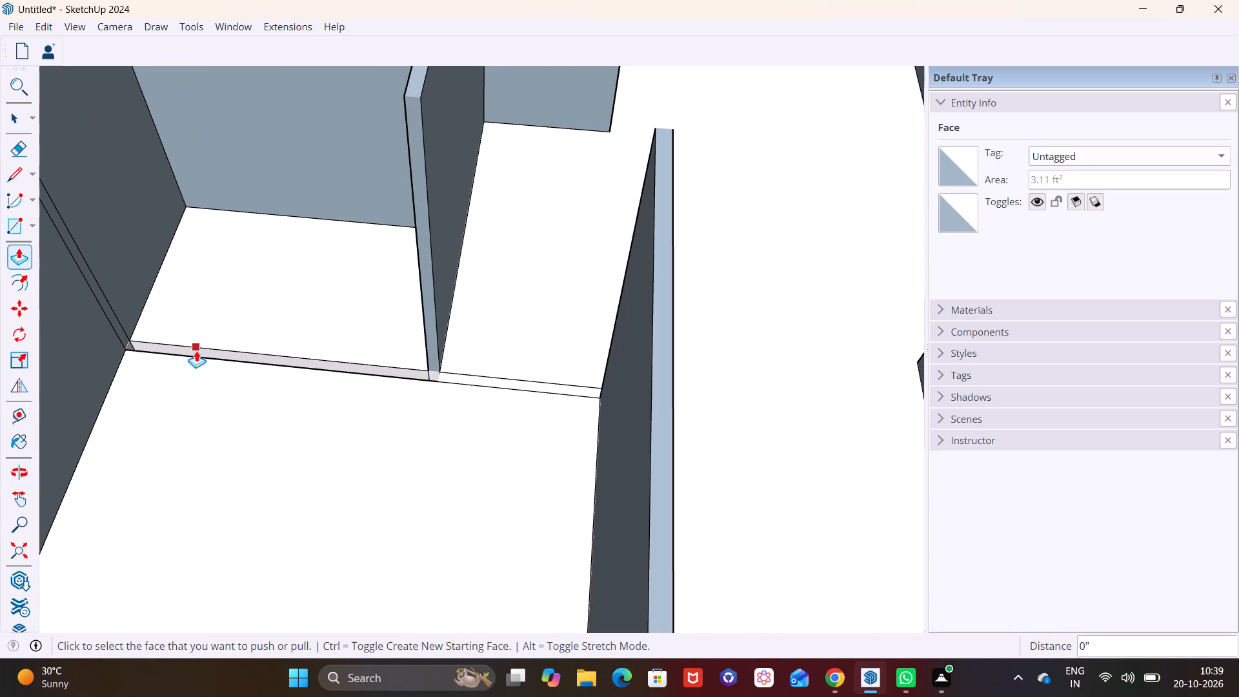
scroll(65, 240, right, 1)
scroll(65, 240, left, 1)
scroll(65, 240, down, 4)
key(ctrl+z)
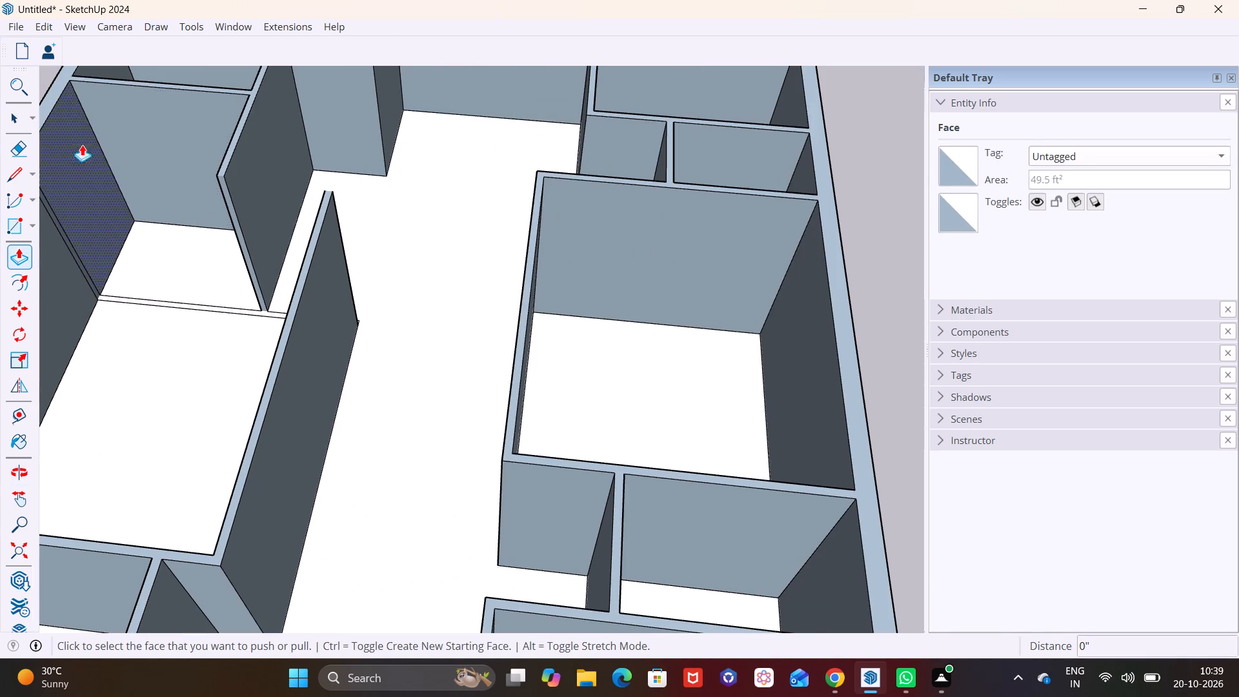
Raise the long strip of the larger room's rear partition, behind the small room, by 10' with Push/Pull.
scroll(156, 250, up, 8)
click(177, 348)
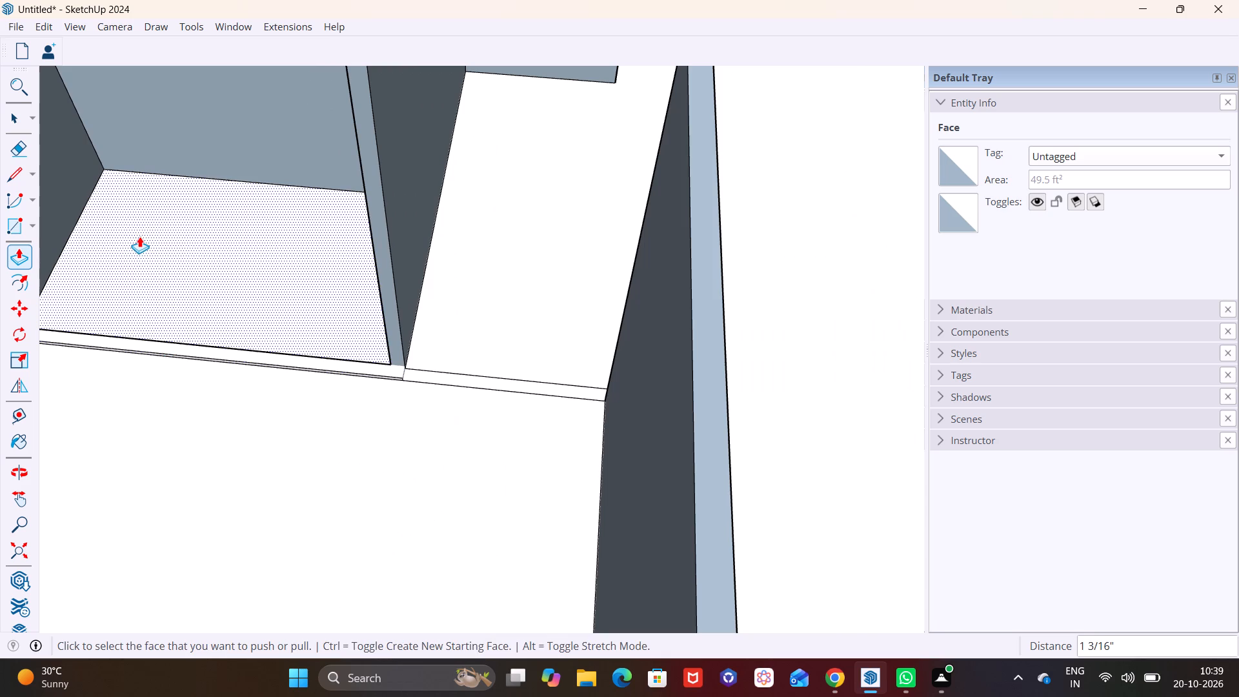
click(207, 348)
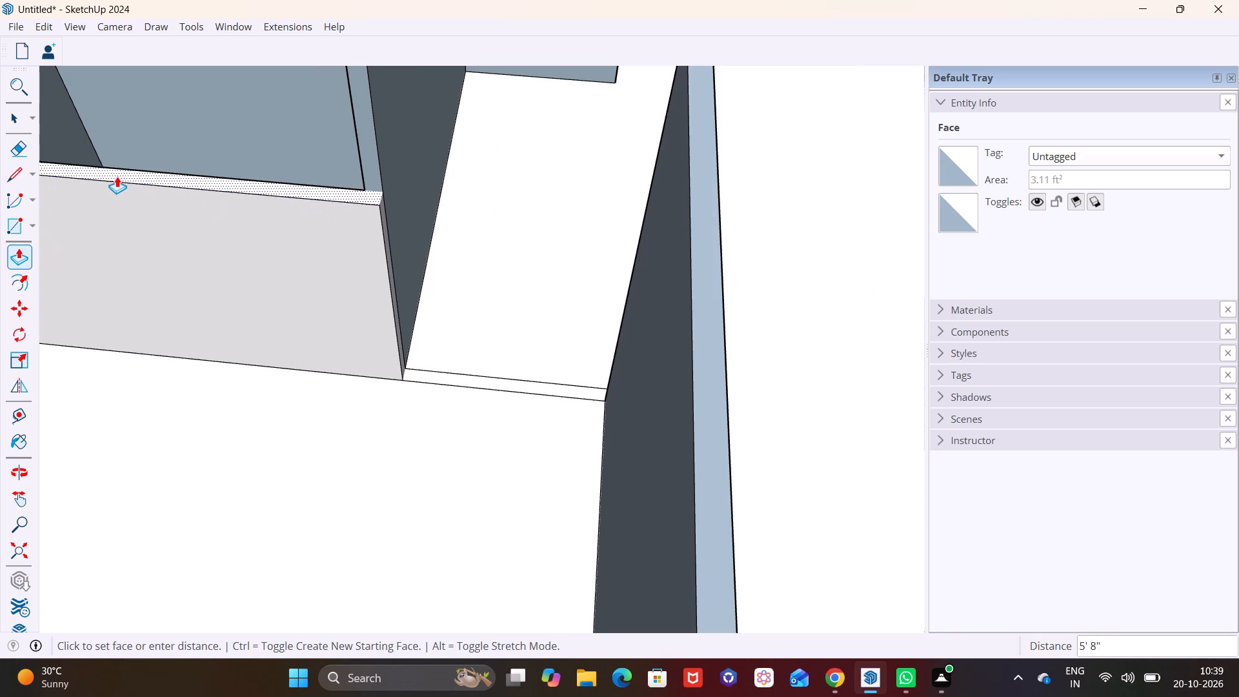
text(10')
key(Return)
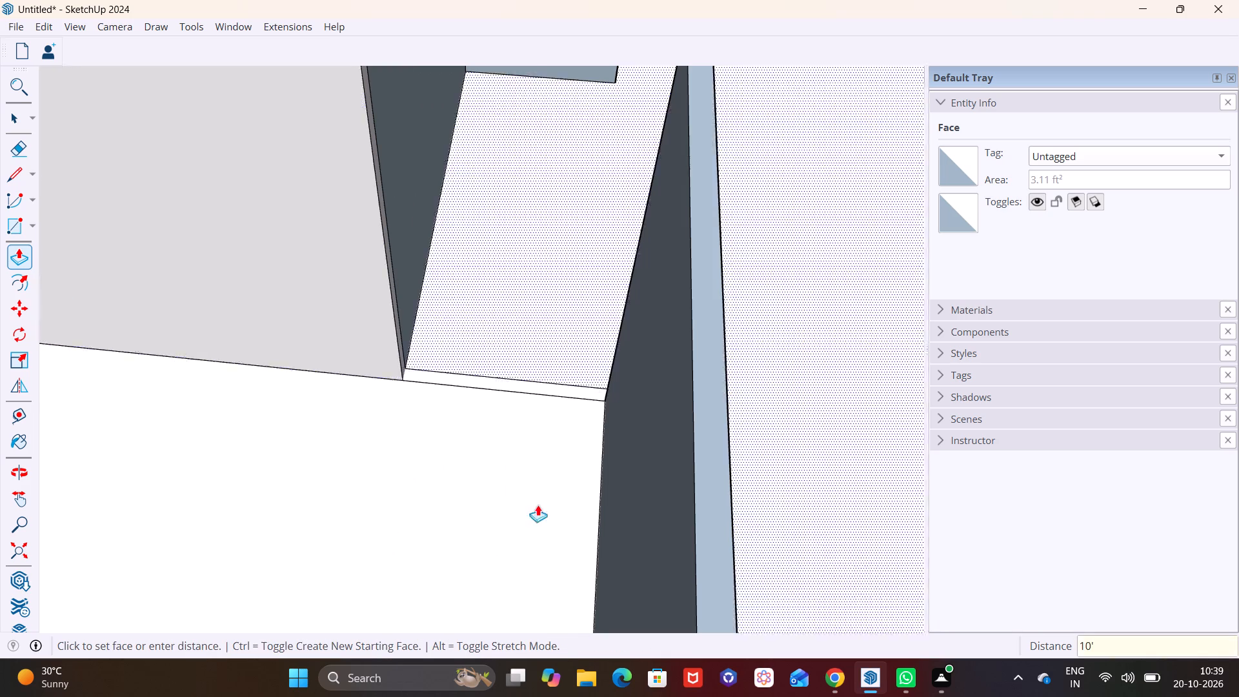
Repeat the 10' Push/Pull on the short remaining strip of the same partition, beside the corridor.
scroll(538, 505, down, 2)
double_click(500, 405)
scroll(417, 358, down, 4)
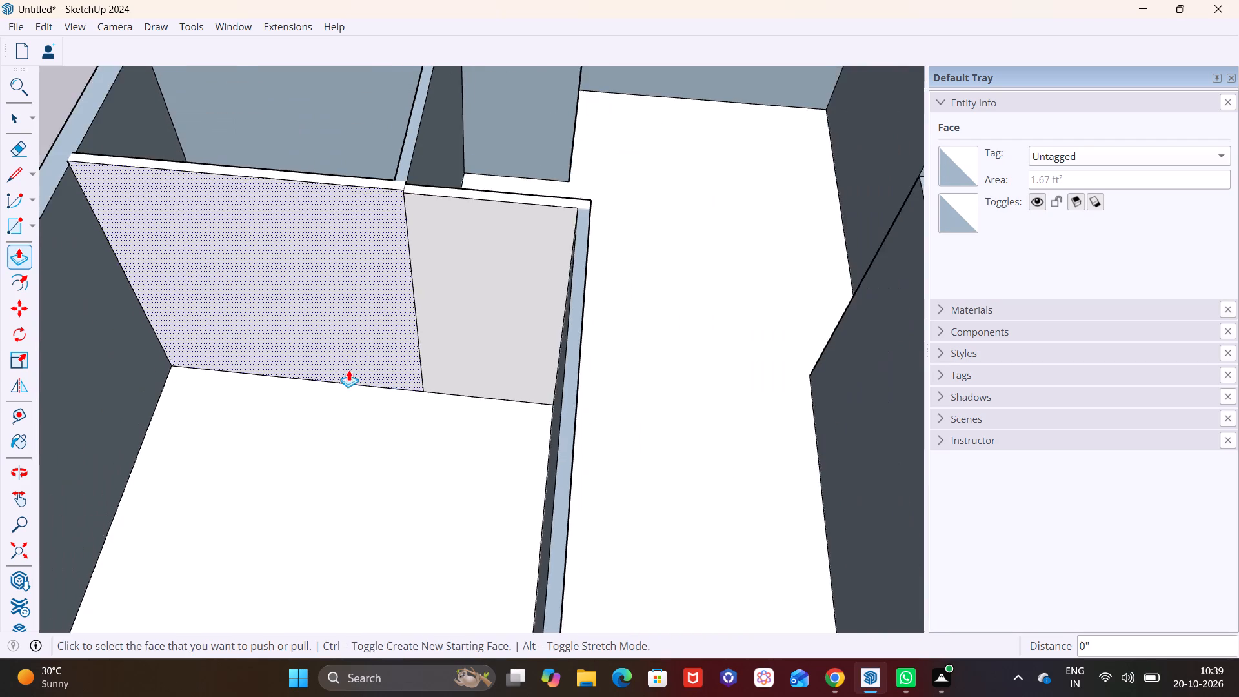
Examine the raised walls of the whole house from above and from the front, with nothing selected.
scroll(348, 370, down, 2)
middle_drag(373, 310, 309, 513)
middle_drag(451, 446, 227, 481)
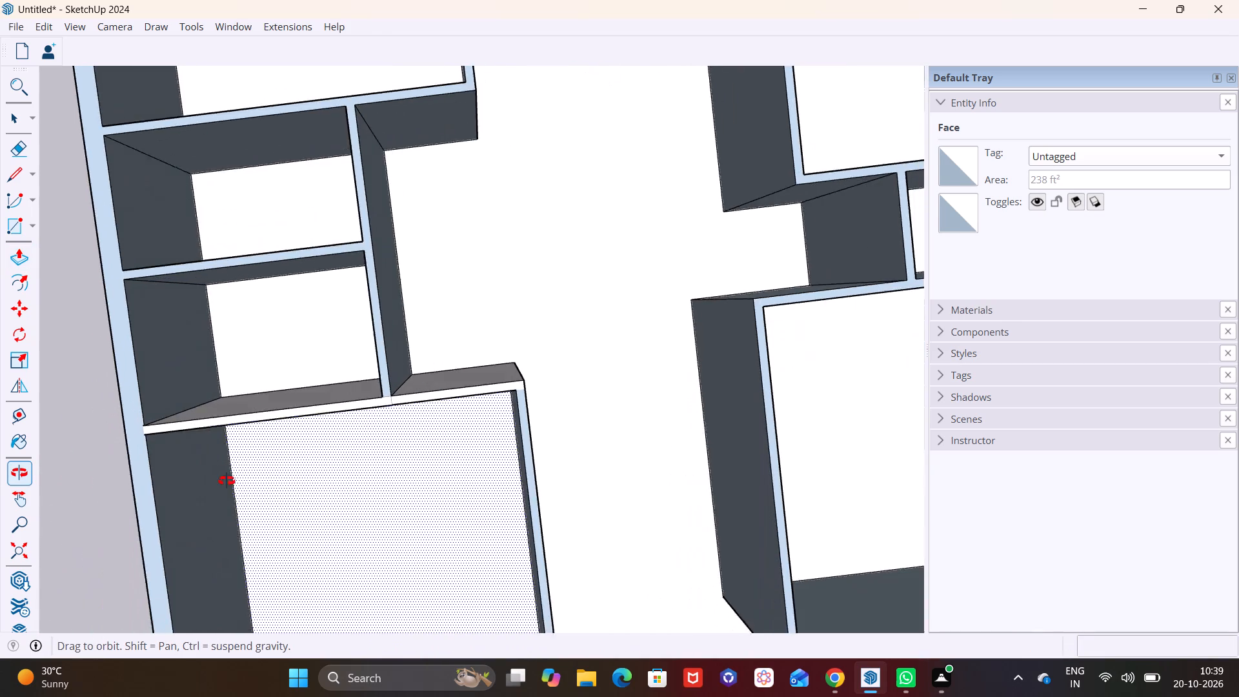
middle_drag(227, 481, 297, 318)
scroll(396, 391, down, 13)
middle_drag(432, 472, 370, 270)
key(space)
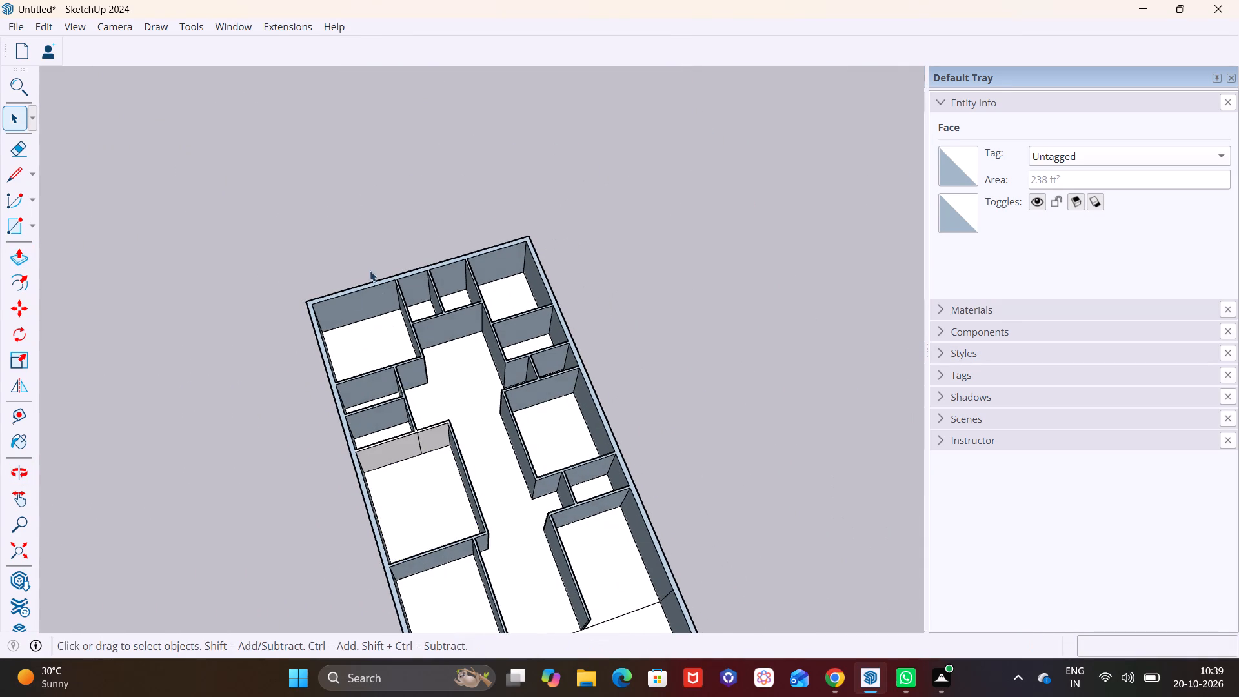
middle_drag(370, 270, 370, 270)
middle_drag(458, 479, 431, 296)
middle_drag(478, 543, 431, 357)
middle_drag(434, 439, 432, 436)
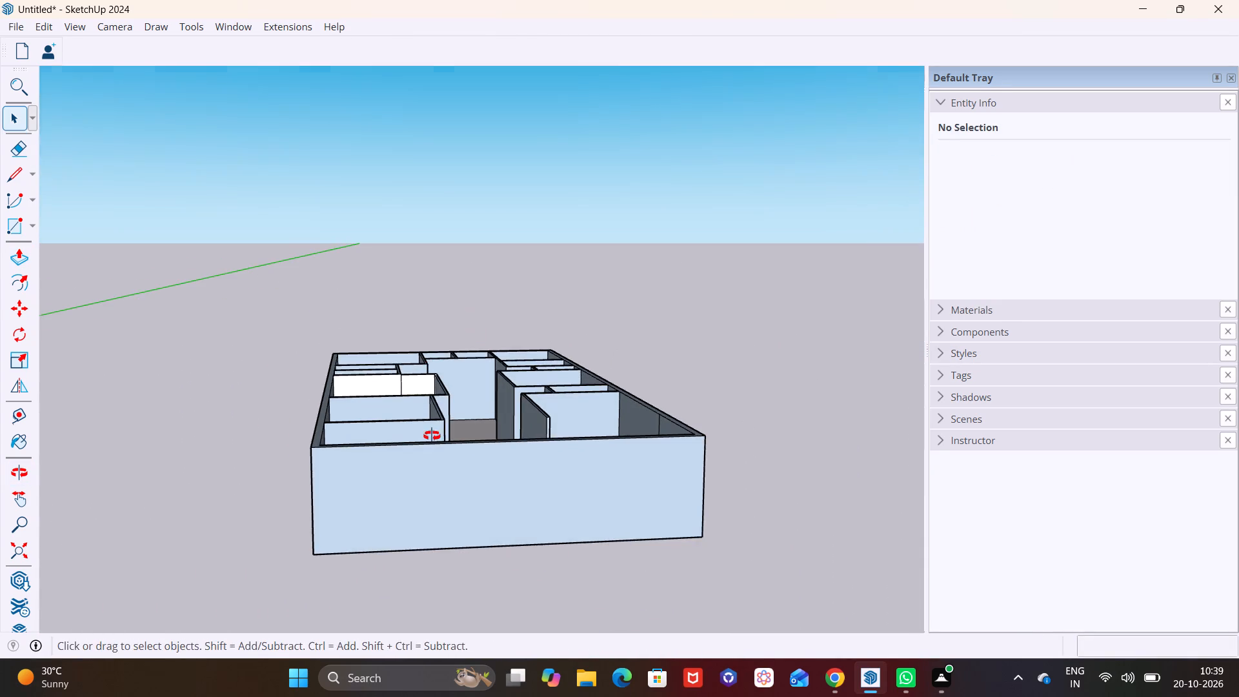
middle_drag(432, 436, 399, 344)
middle_drag(411, 374, 375, 577)
scroll(403, 532, down, 6)
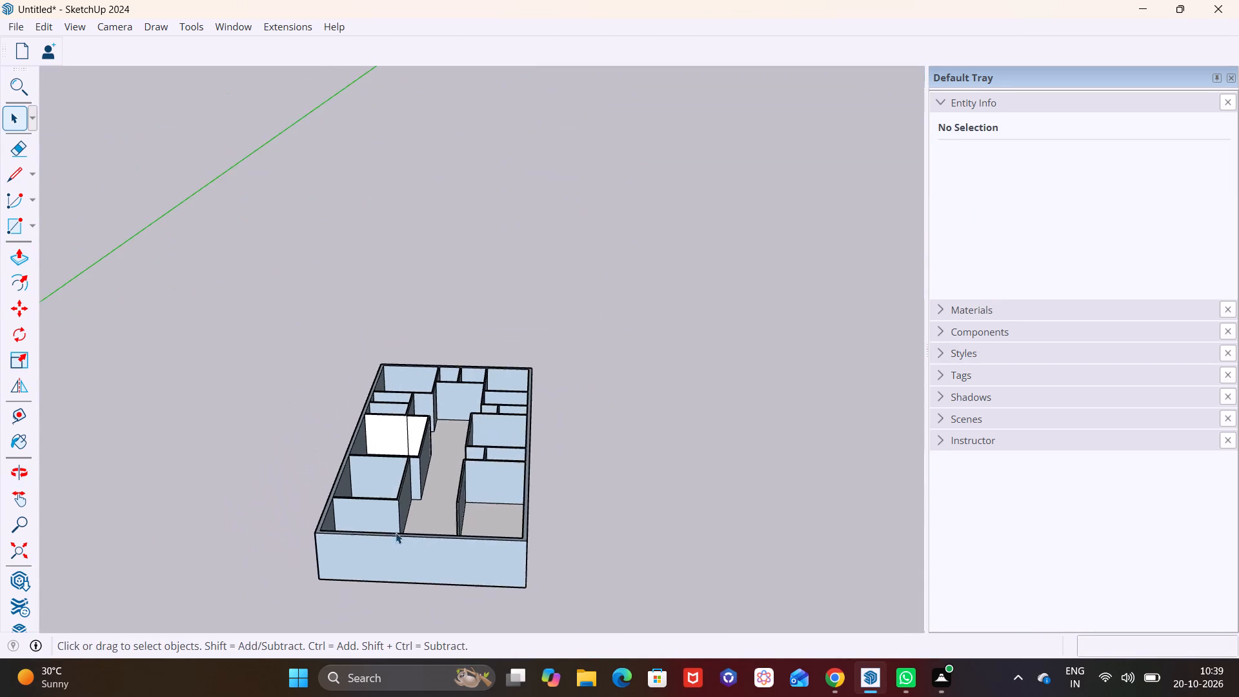
shift+middle_drag(344, 430, 250, 308)
shift+scroll(250, 312, up, 1)
middle_drag(271, 414, 333, 540)
scroll(321, 472, up, 6)
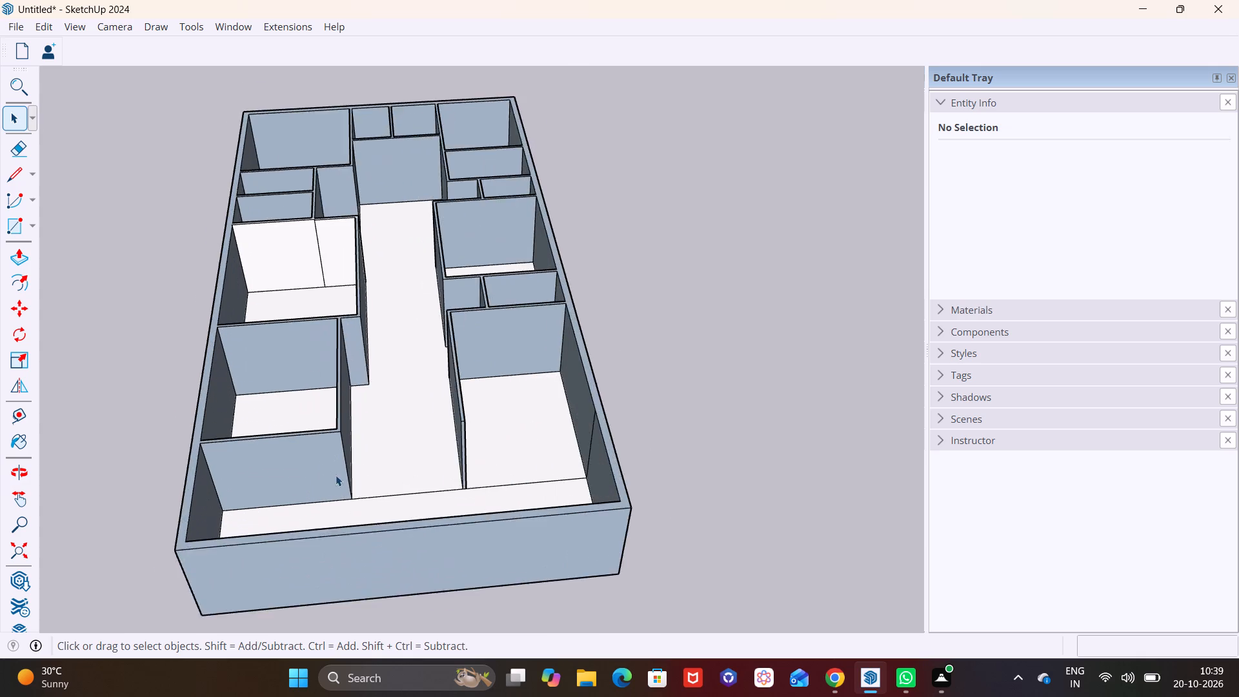
scroll(336, 475, up, 3)
Undo the Push/Pull extrusions of the two partition strips and of the connected walls, back to the flat floor plan.
key(ctrl+z)
key(ctrl+z)
key(ctrl+z)
key(ctrl+z)
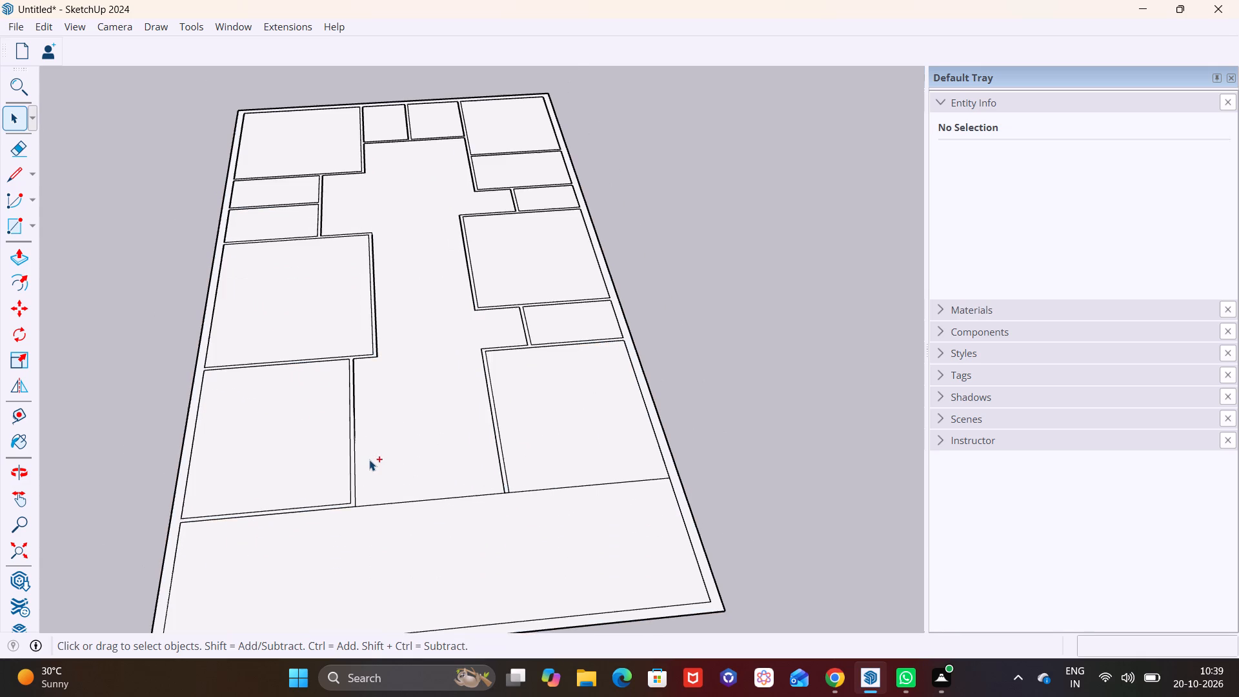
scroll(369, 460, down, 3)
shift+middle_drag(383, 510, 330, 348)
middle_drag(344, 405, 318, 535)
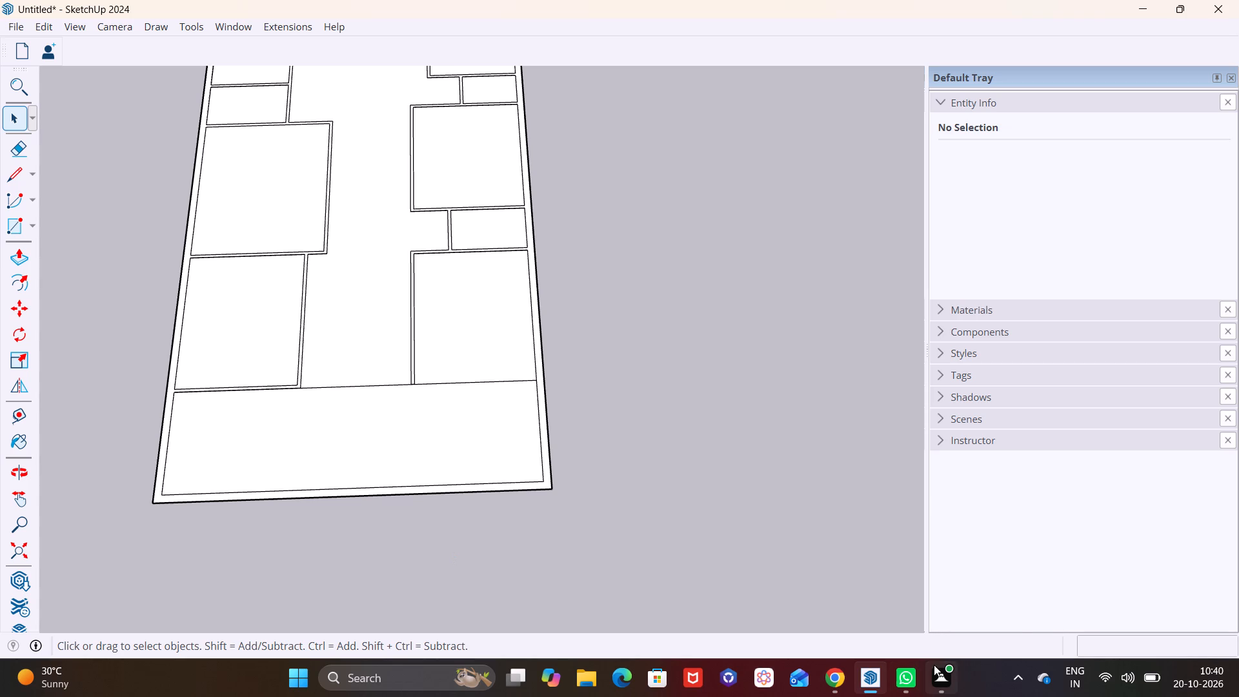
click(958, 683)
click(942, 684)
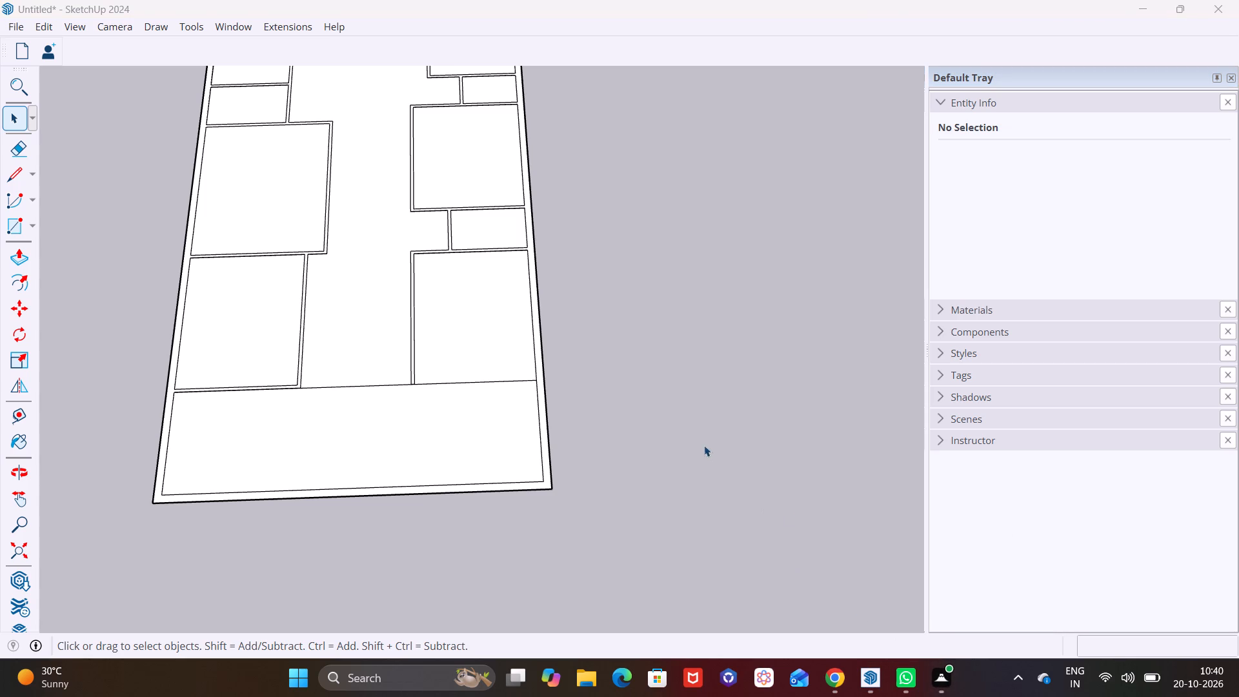
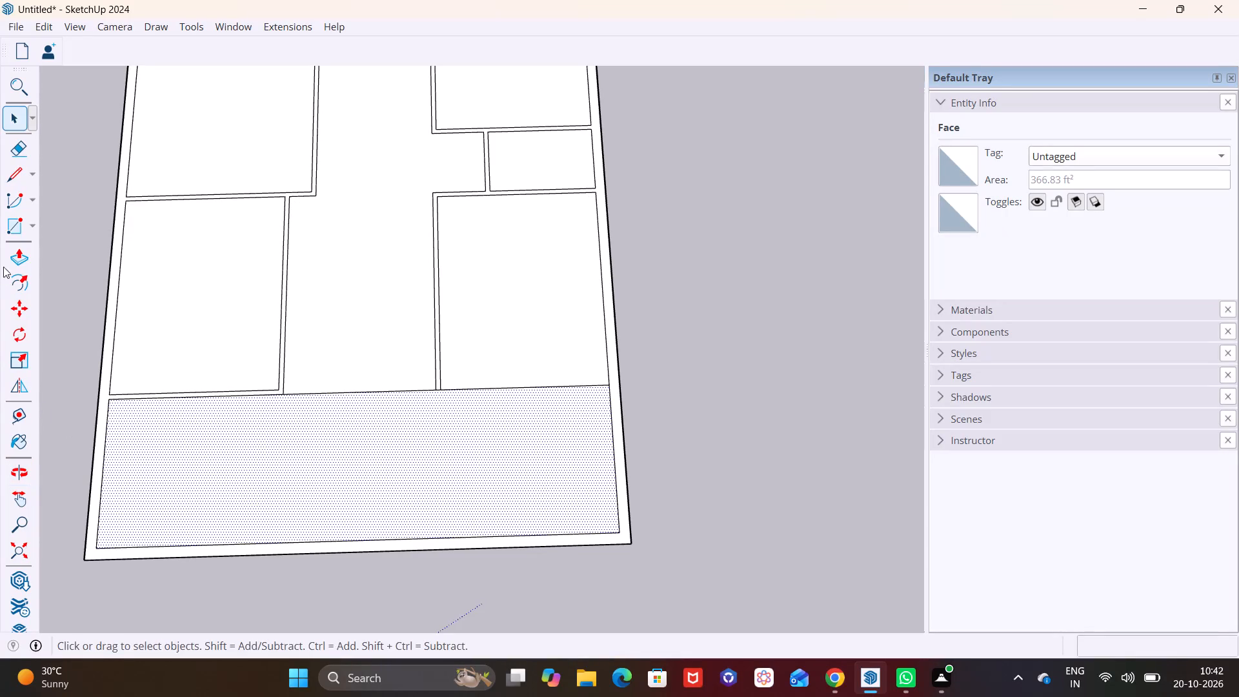
Draw two parallel lines extending both edges of the left room's corridor-side partition across the front area to the front wall, 10' 4" and 10' 8" long.
click(8, 170)
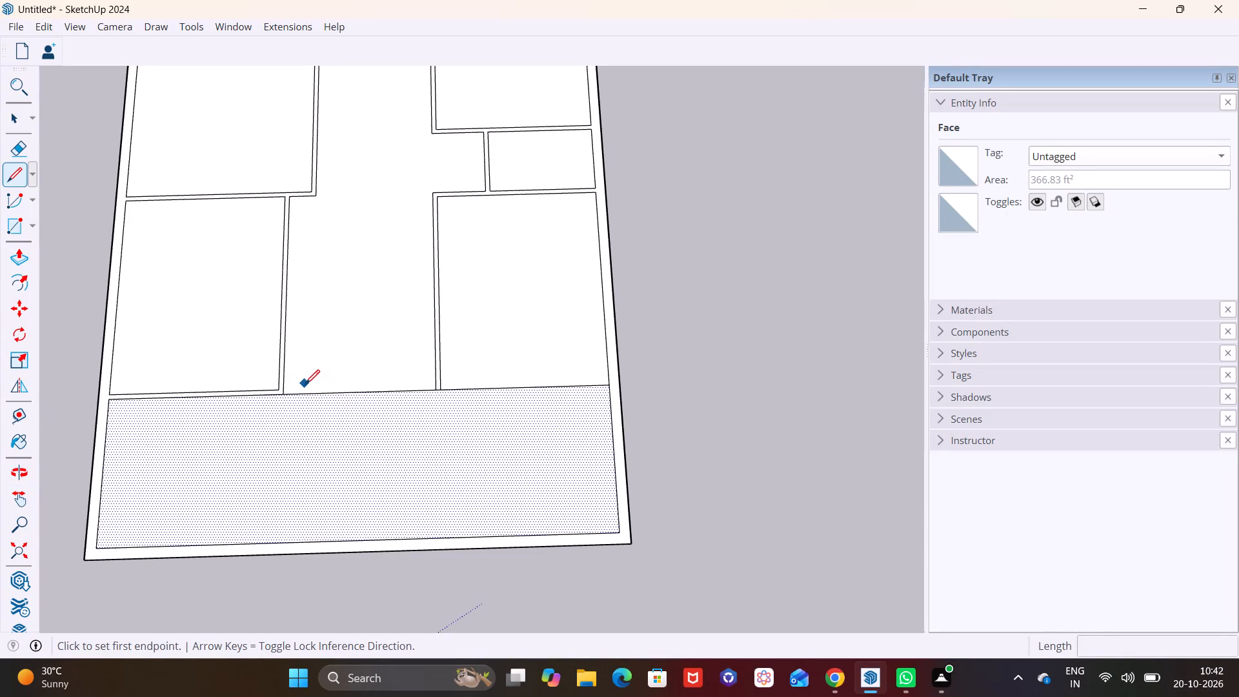
middle_drag(314, 385, 576, 383)
scroll(540, 403, up, 3)
shift+middle_drag(581, 410, 535, 357)
click(496, 332)
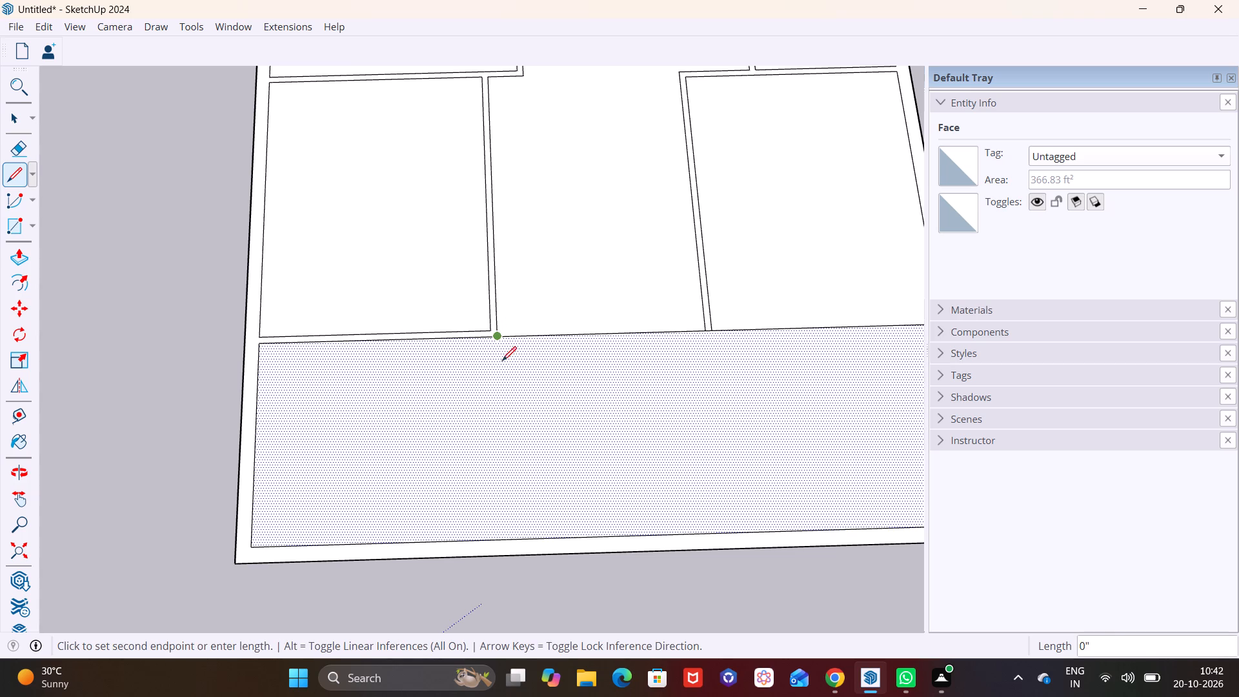
click(505, 536)
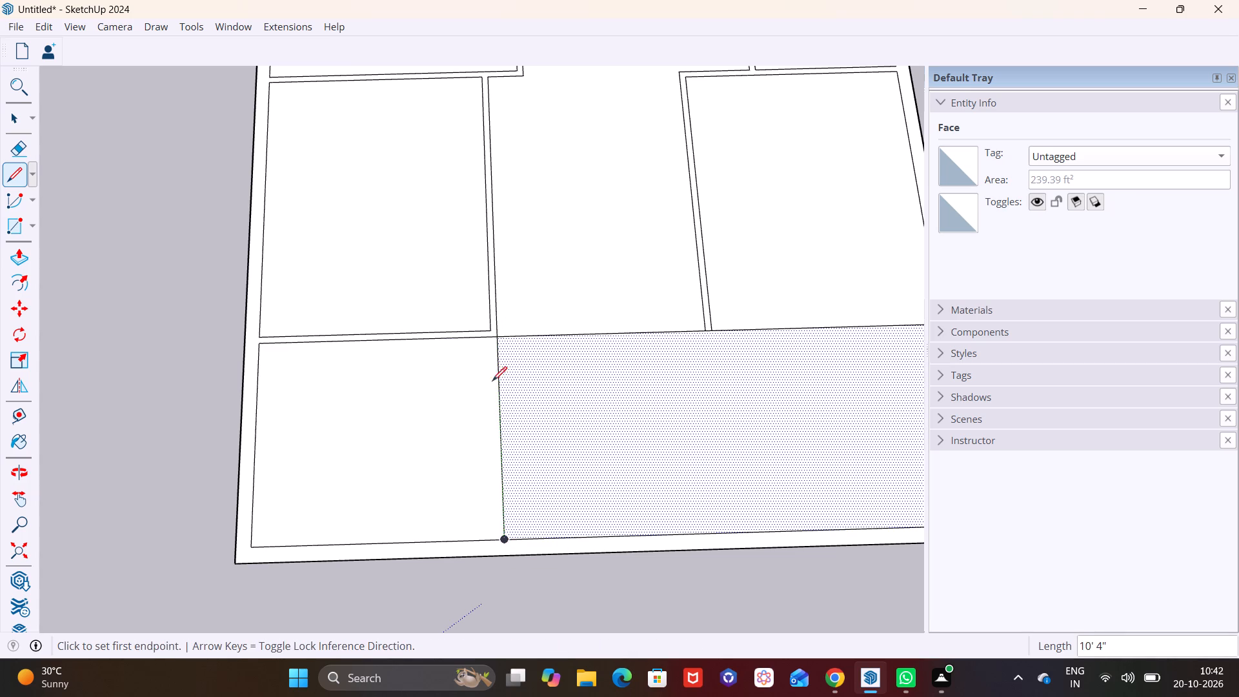
click(485, 330)
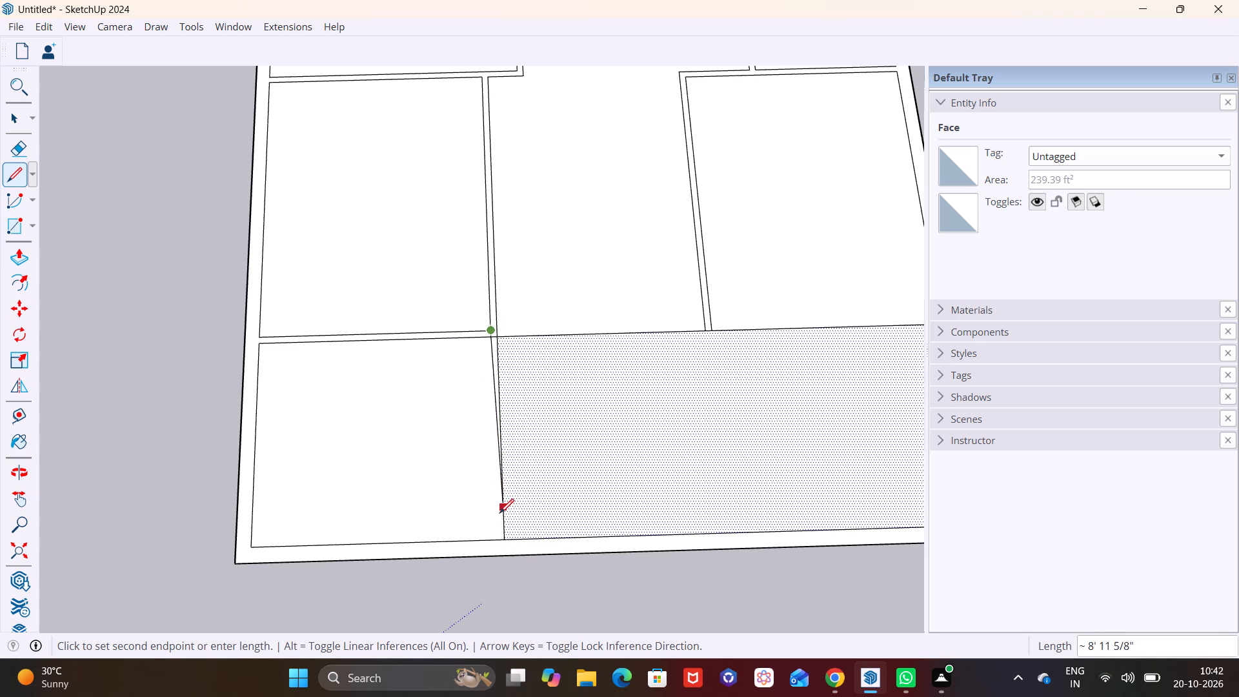
click(490, 540)
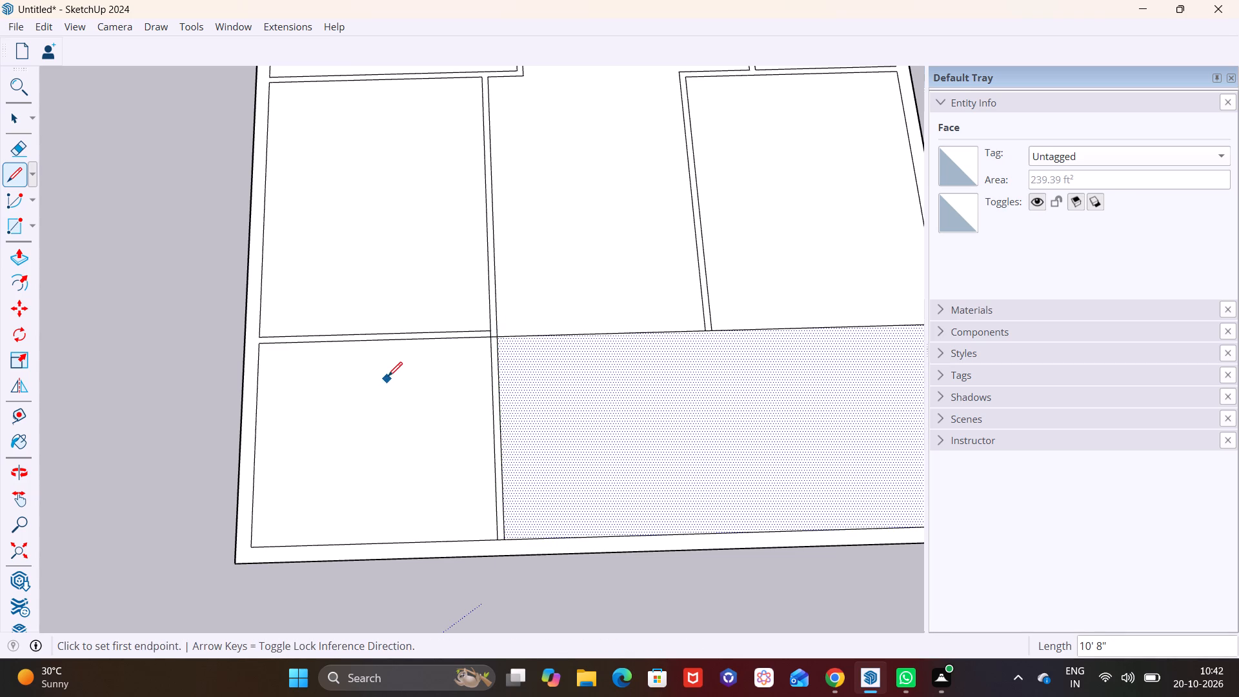
Draw a short line closing the outer end of the partition between the left room and the front area, along the side wall's inner edge.
drag(390, 370, 387, 358)
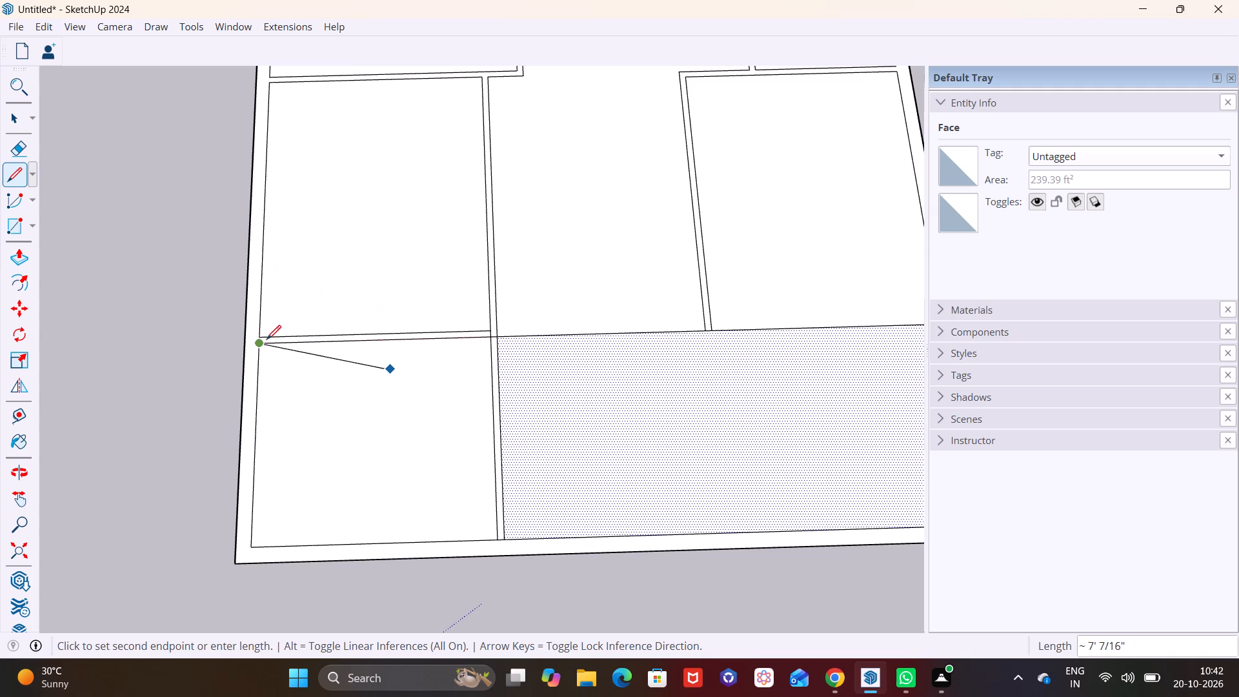
key(space)
click(20, 182)
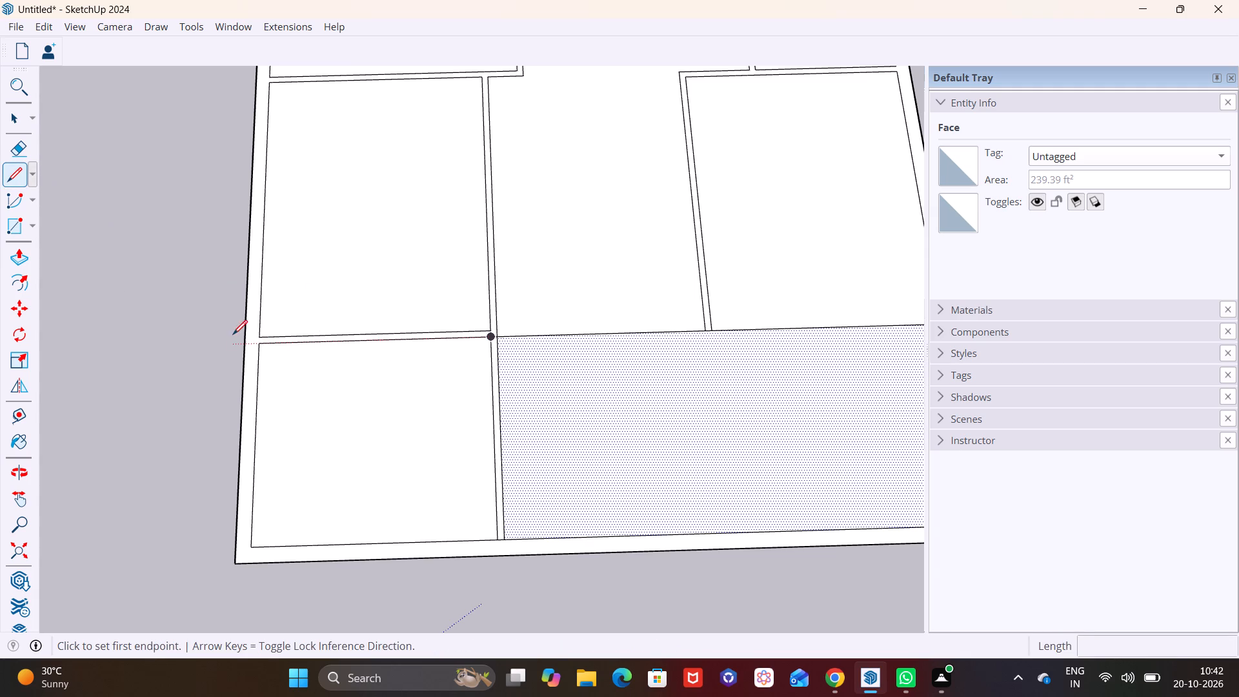
scroll(296, 333, up, 2)
click(255, 335)
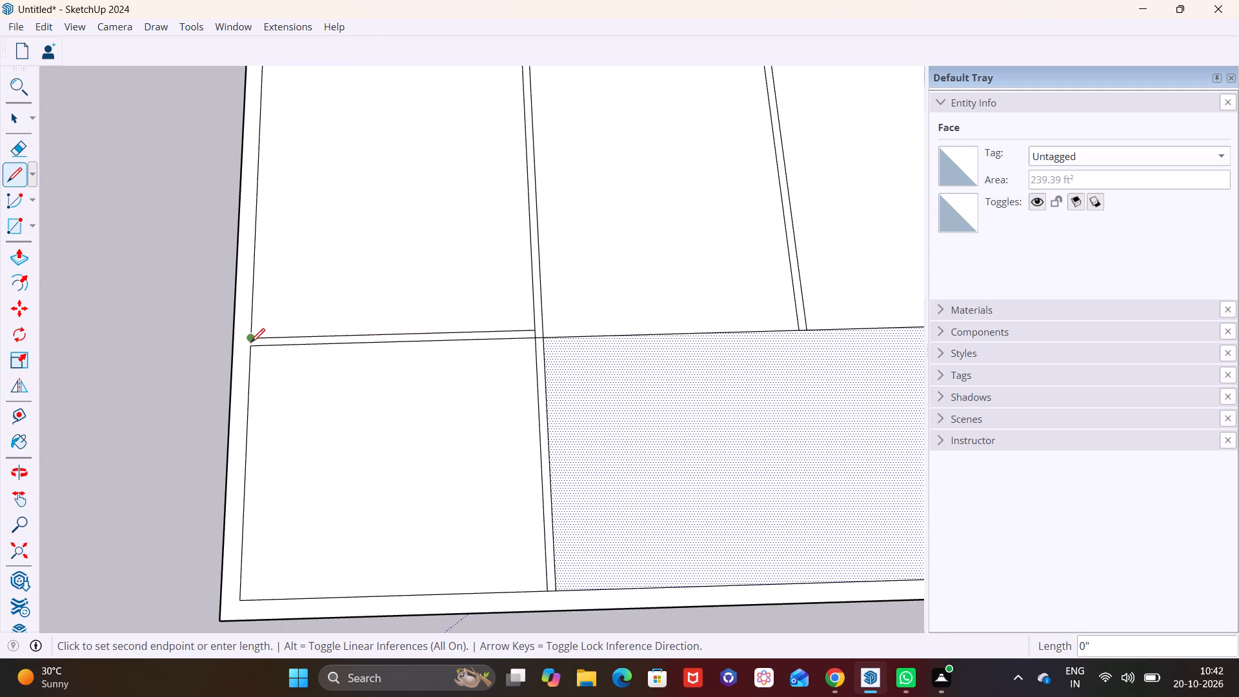
click(250, 347)
click(250, 348)
Erase both lines of the partition separating the left room from the newly divided front area, making one long room.
scroll(325, 345, down, 5)
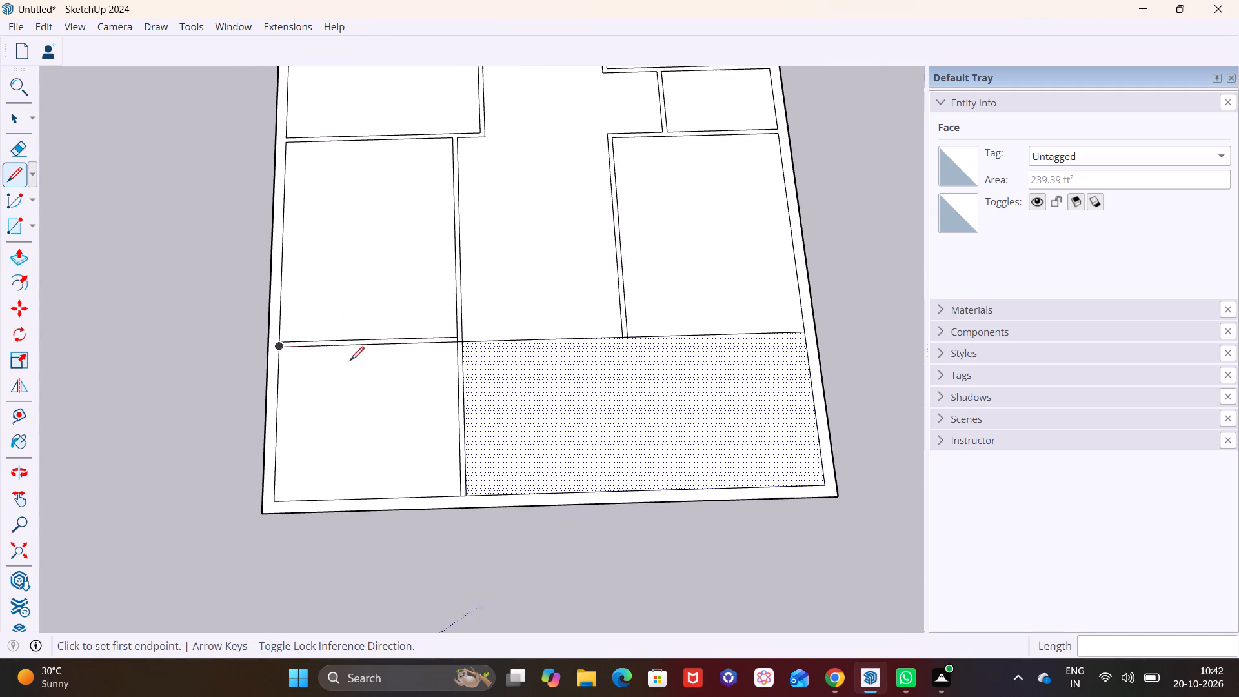
shift+middle_drag(350, 361, 305, 324)
scroll(410, 441, up, 2)
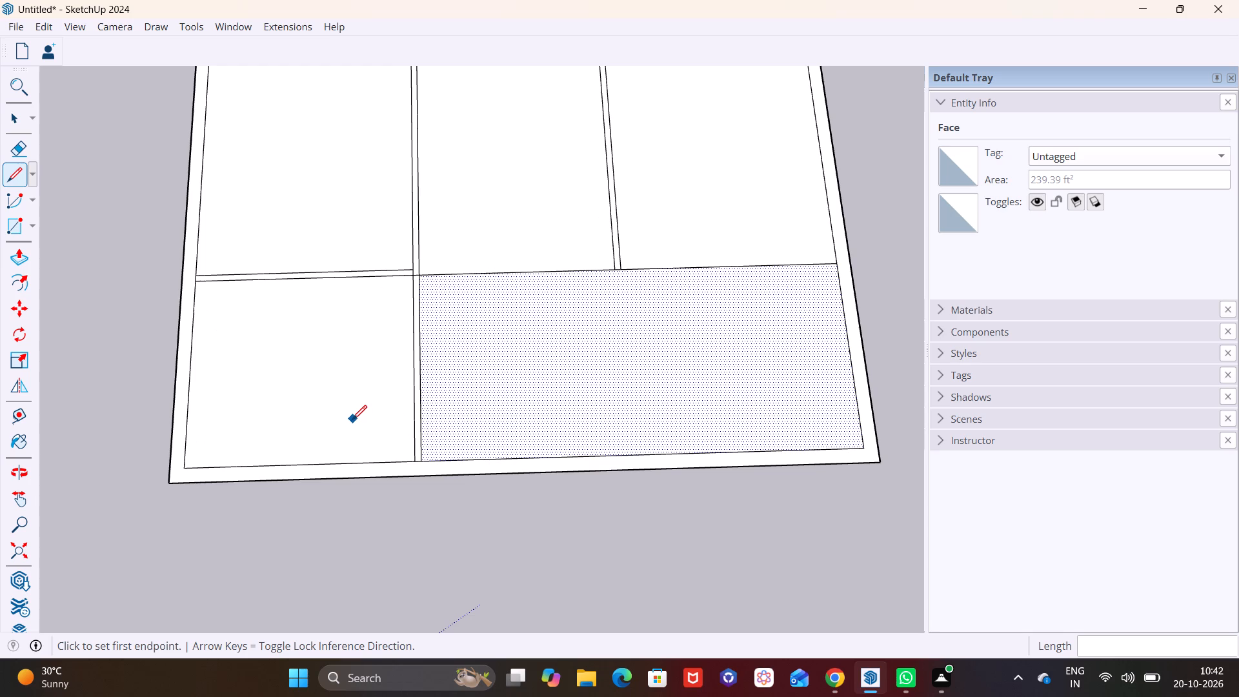
scroll(352, 419, down, 1)
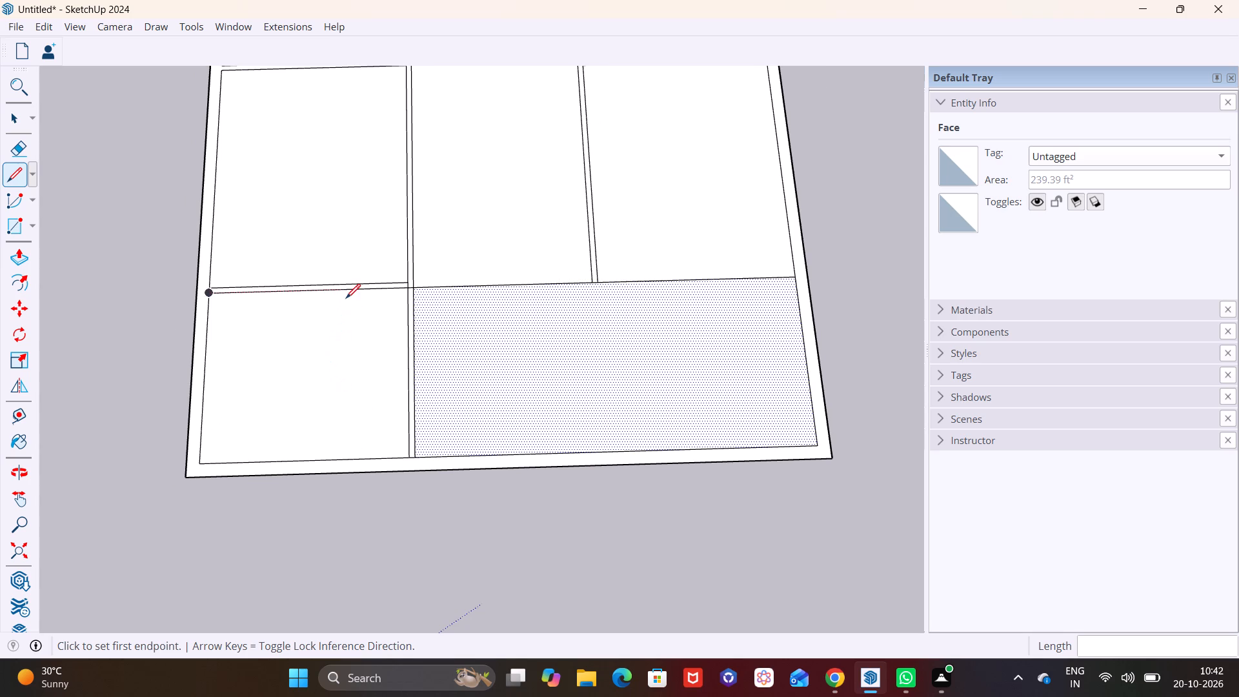
shift+middle_drag(354, 299, 383, 472)
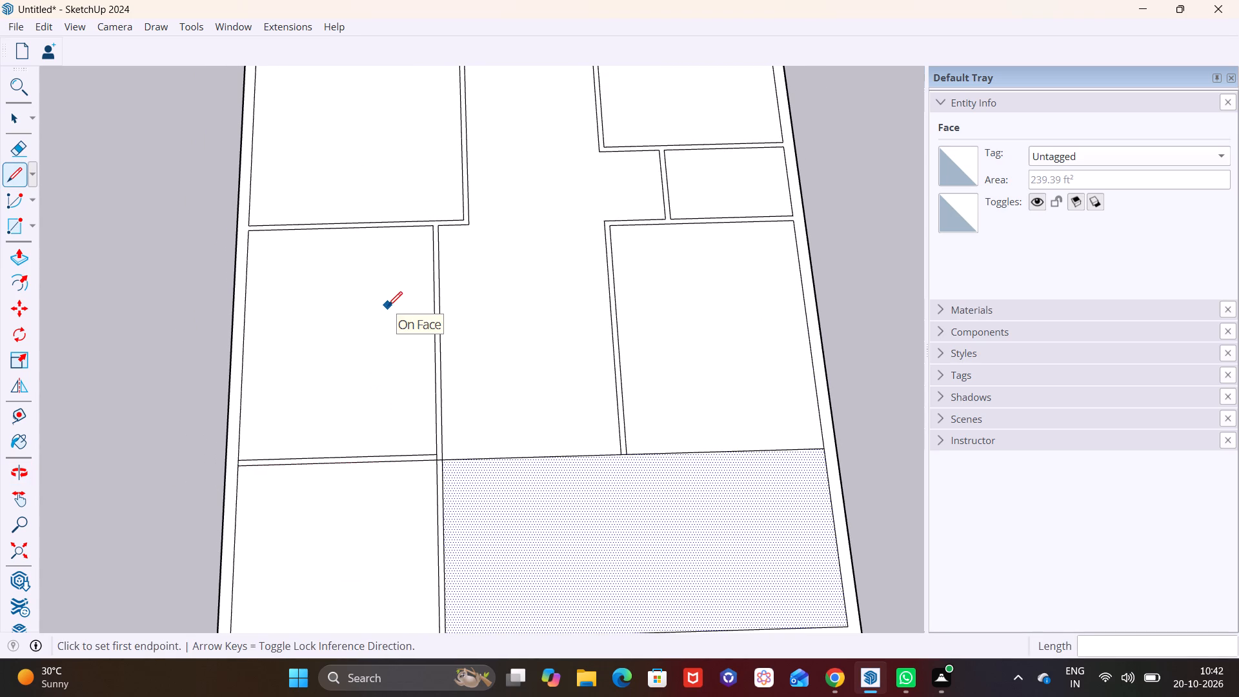
scroll(404, 467, down, 3)
shift+middle_drag(405, 465, 418, 338)
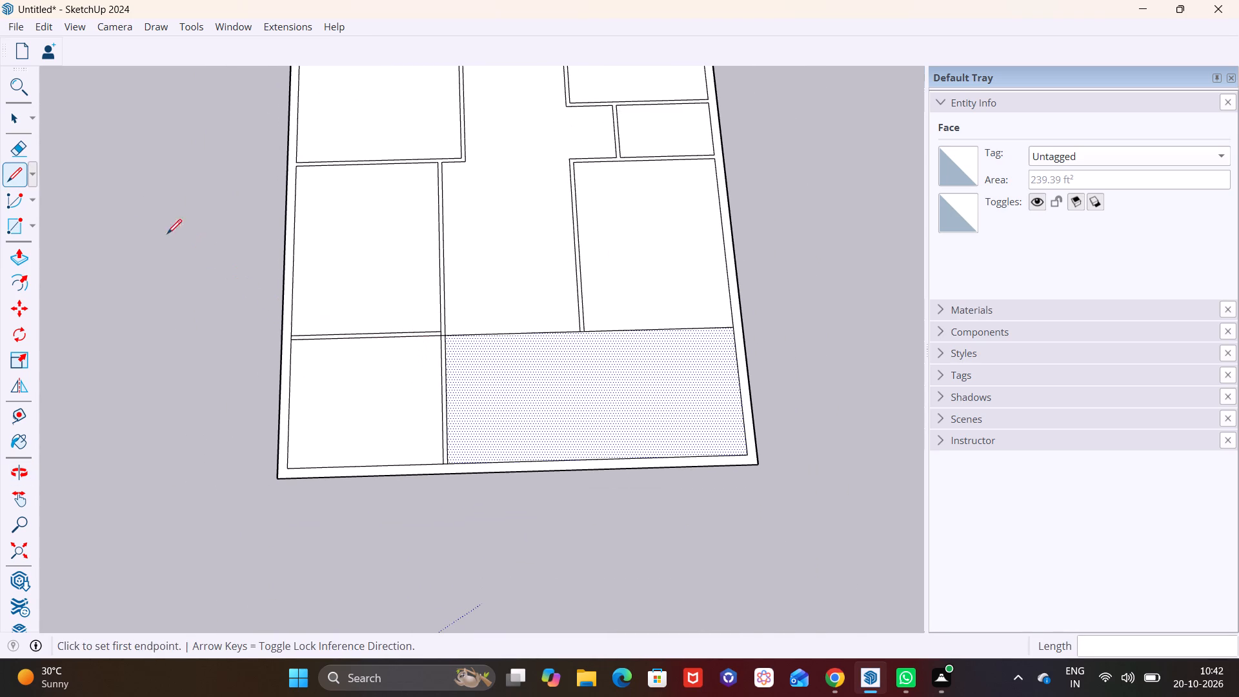
click(12, 147)
drag(368, 294, 385, 358)
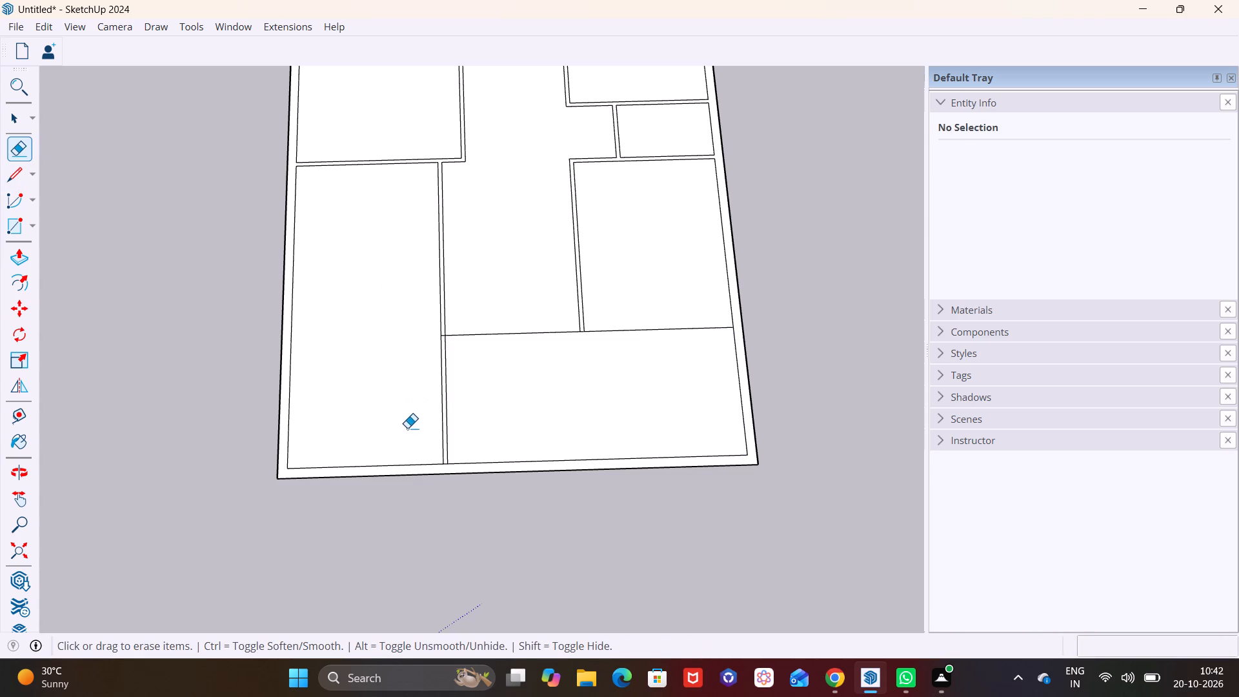
Draw a short line from the long left room's inner front corner straight across the front wall to its outer edge, undoing a slanted first attempt.
click(7, 176)
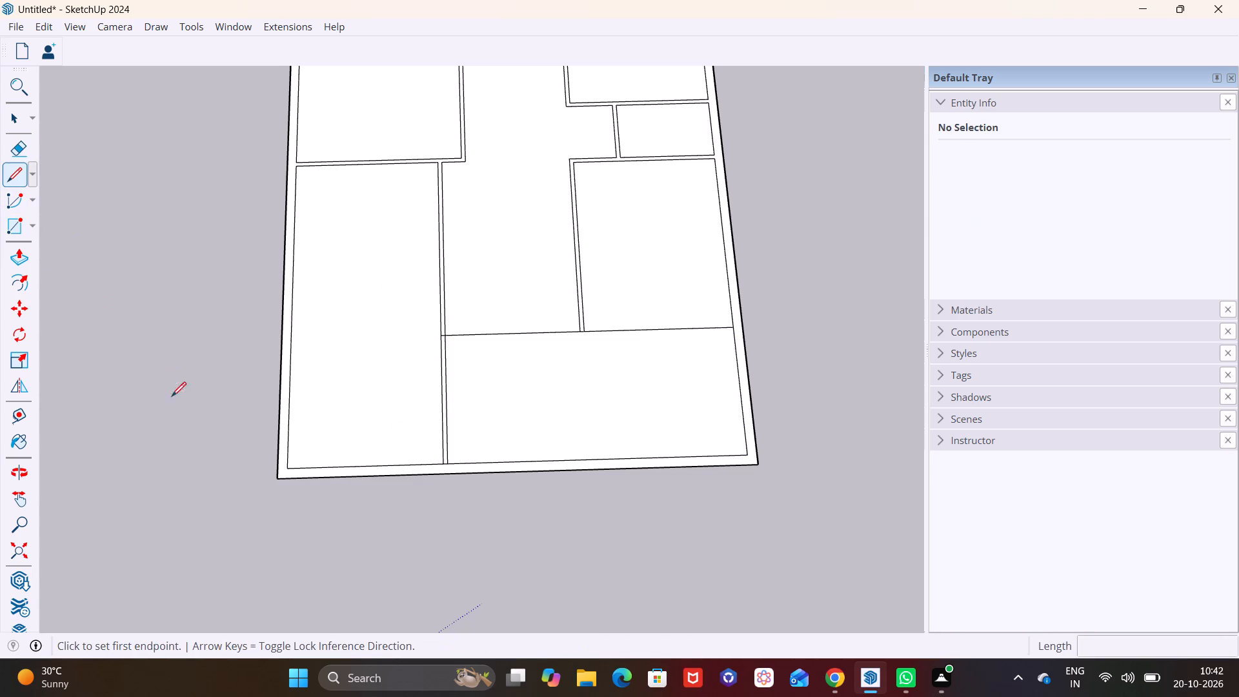
scroll(307, 443, up, 3)
click(279, 478)
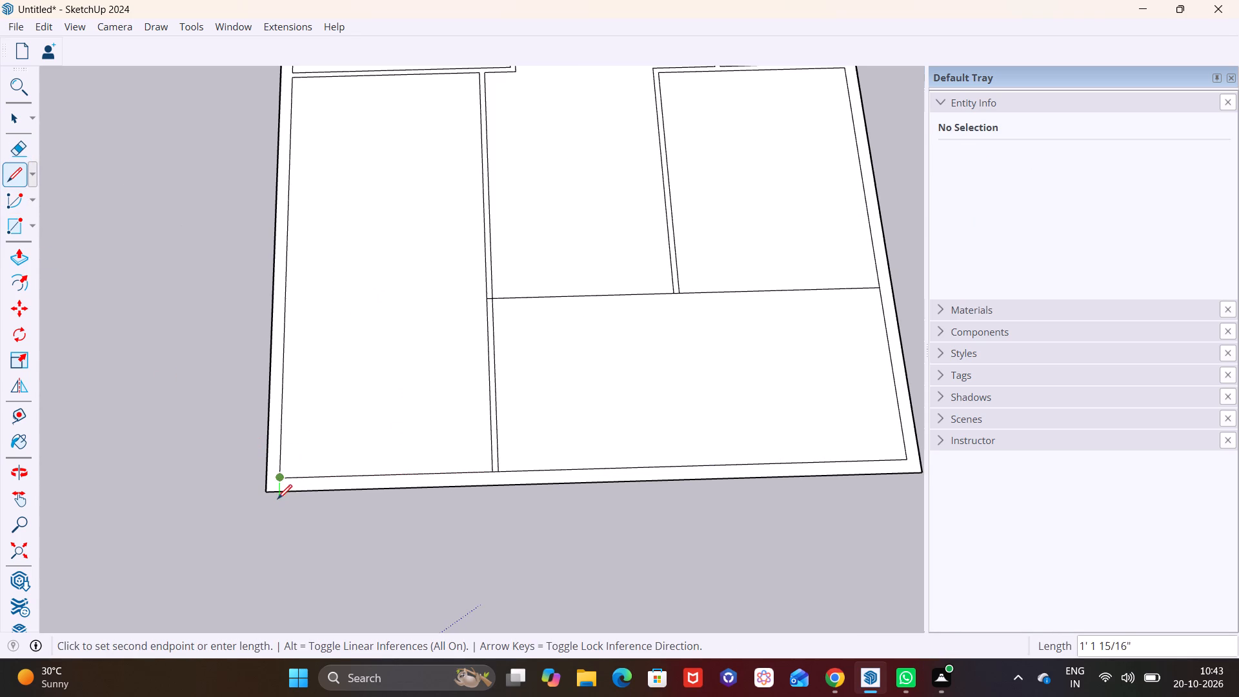
click(289, 488)
key(ctrl+z)
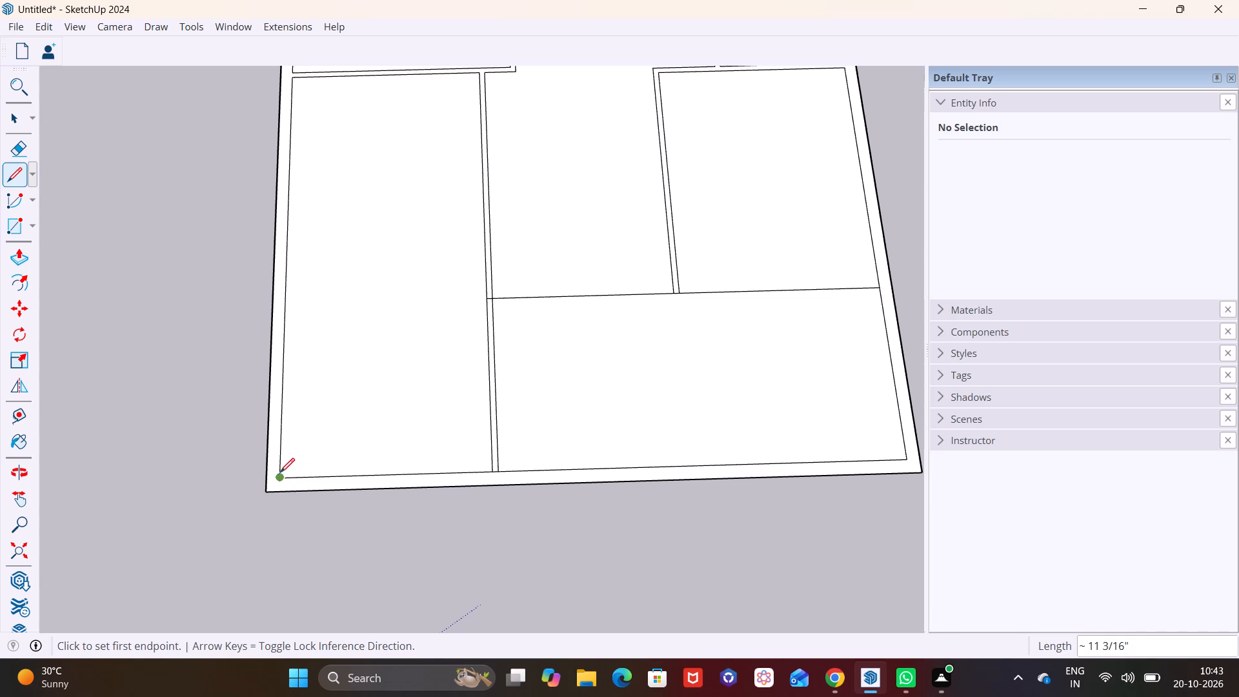
click(279, 475)
click(279, 490)
key(space)
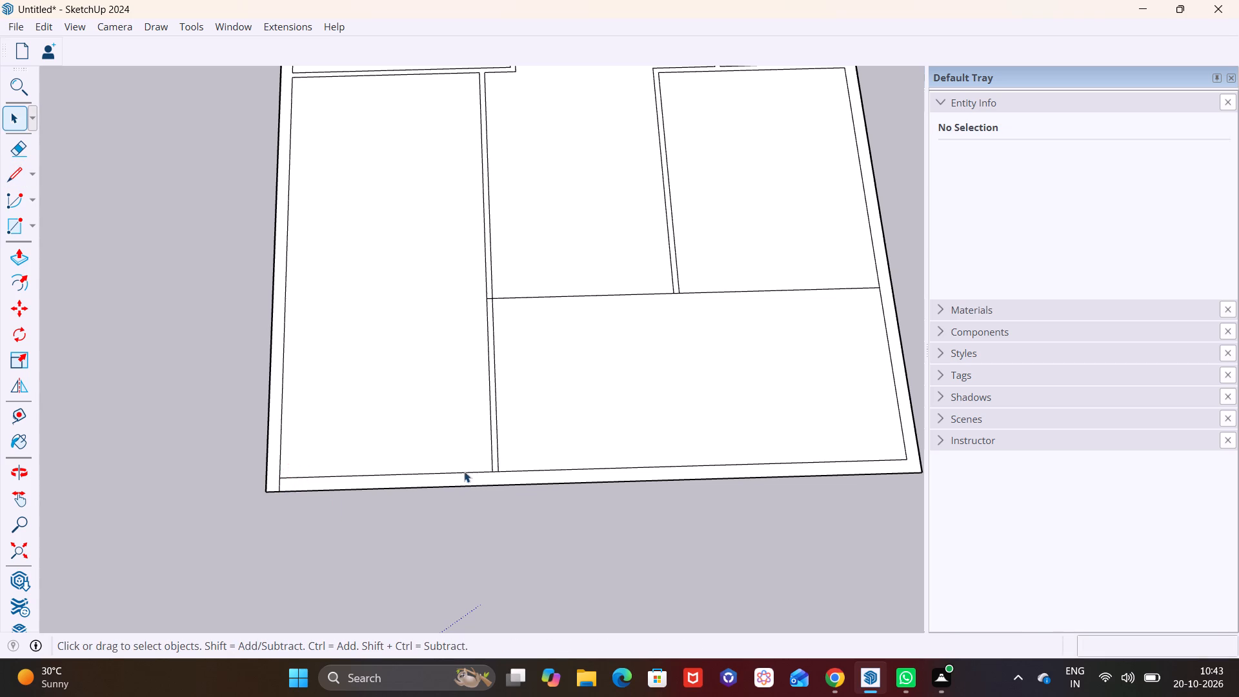
Draw two 9" lines continuing both edges of the extended partition through the front wall to its outer edge.
click(15, 172)
scroll(494, 456, up, 2)
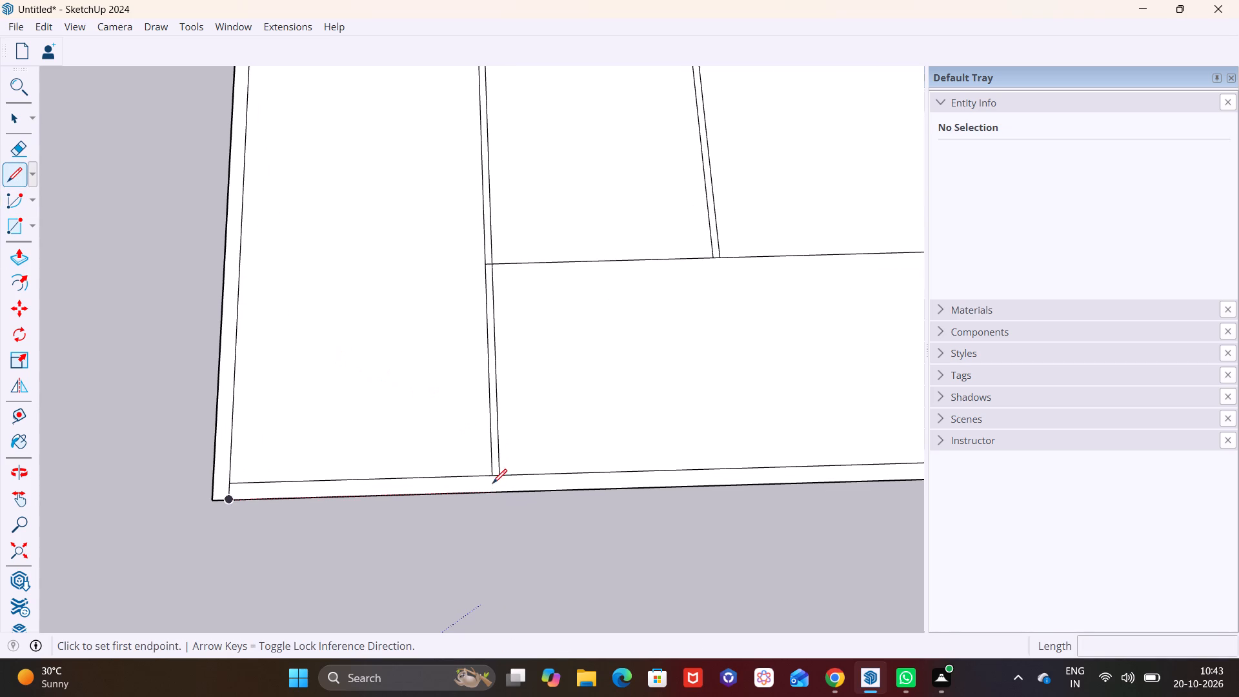
click(494, 474)
click(492, 490)
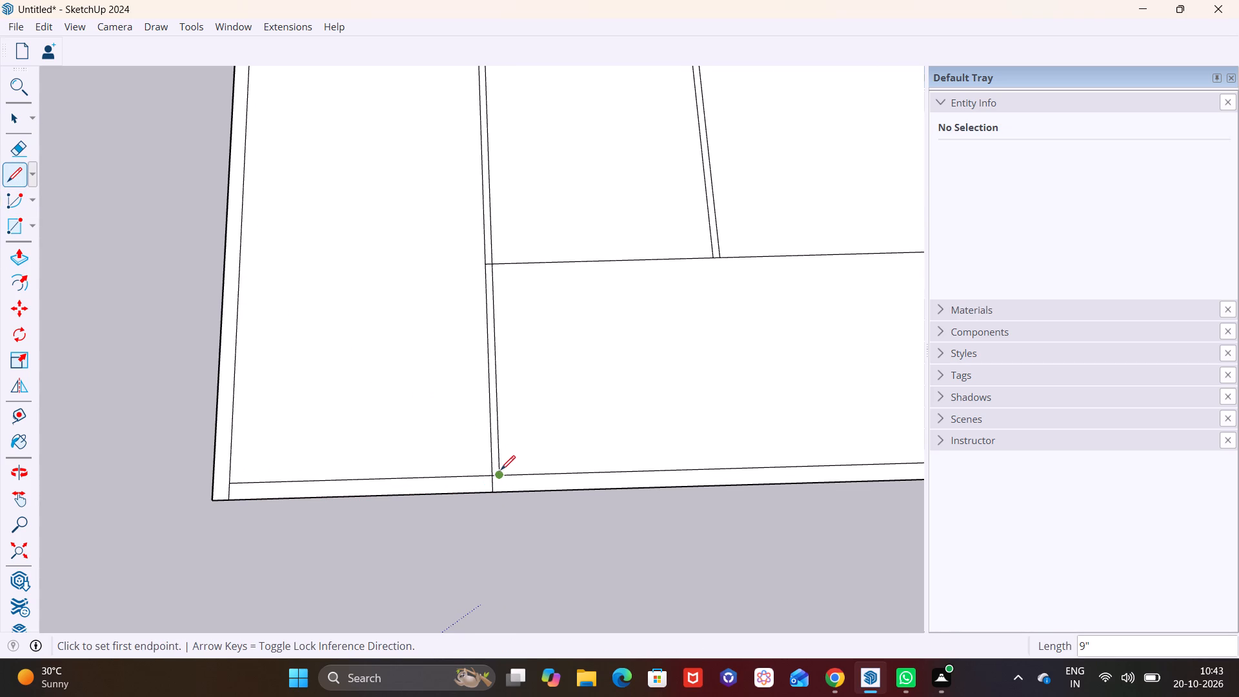
click(503, 475)
click(503, 488)
key(space)
scroll(494, 435, down, 6)
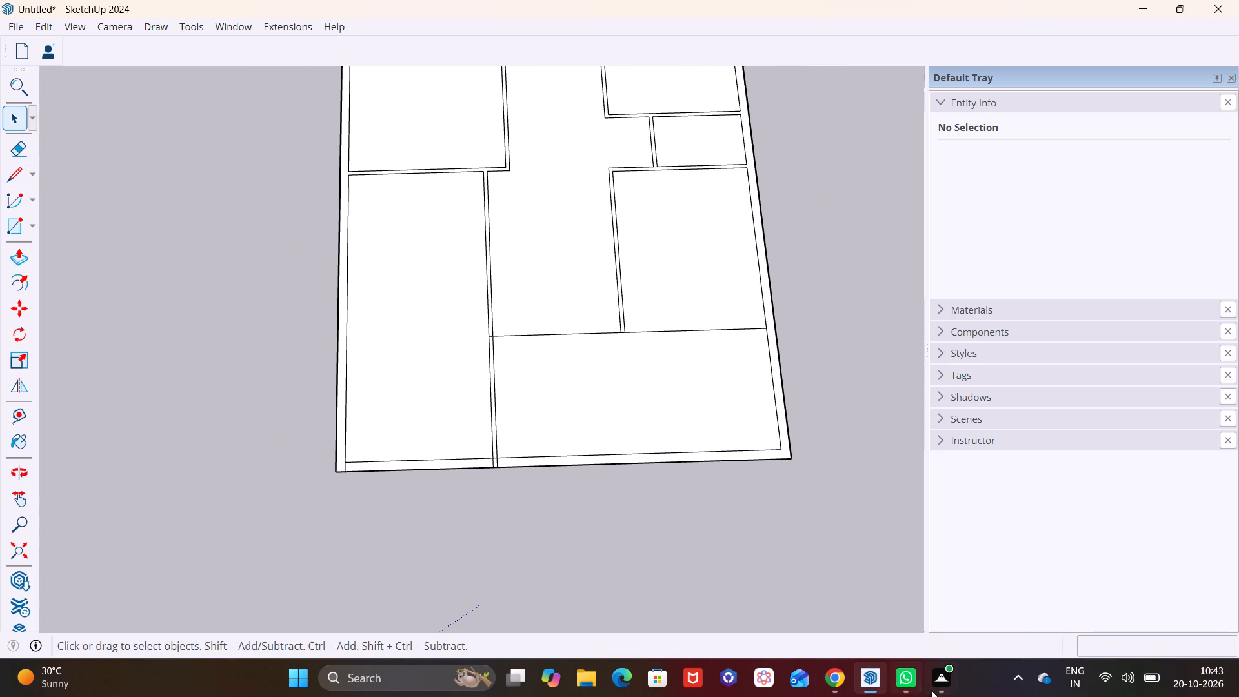
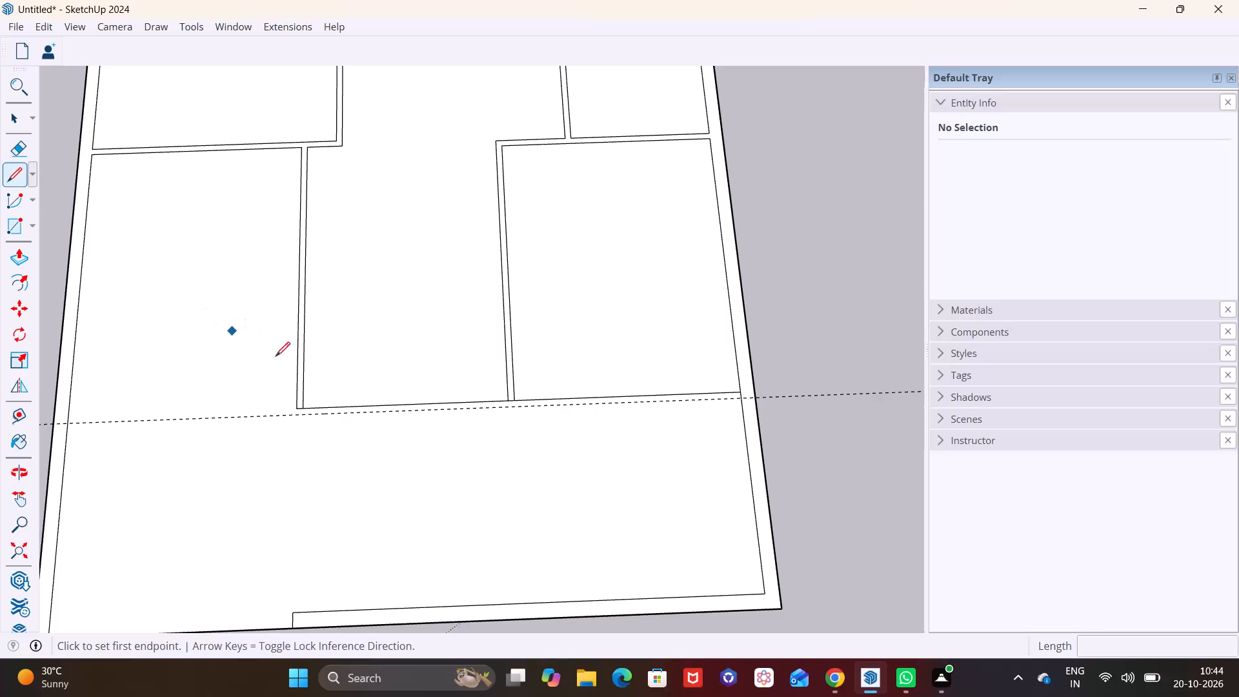
Draw the front partition's outer edge: a short line from its corner to the dashed guide, continued along the guide to the side wall's inner edge.
scroll(305, 392, up, 10)
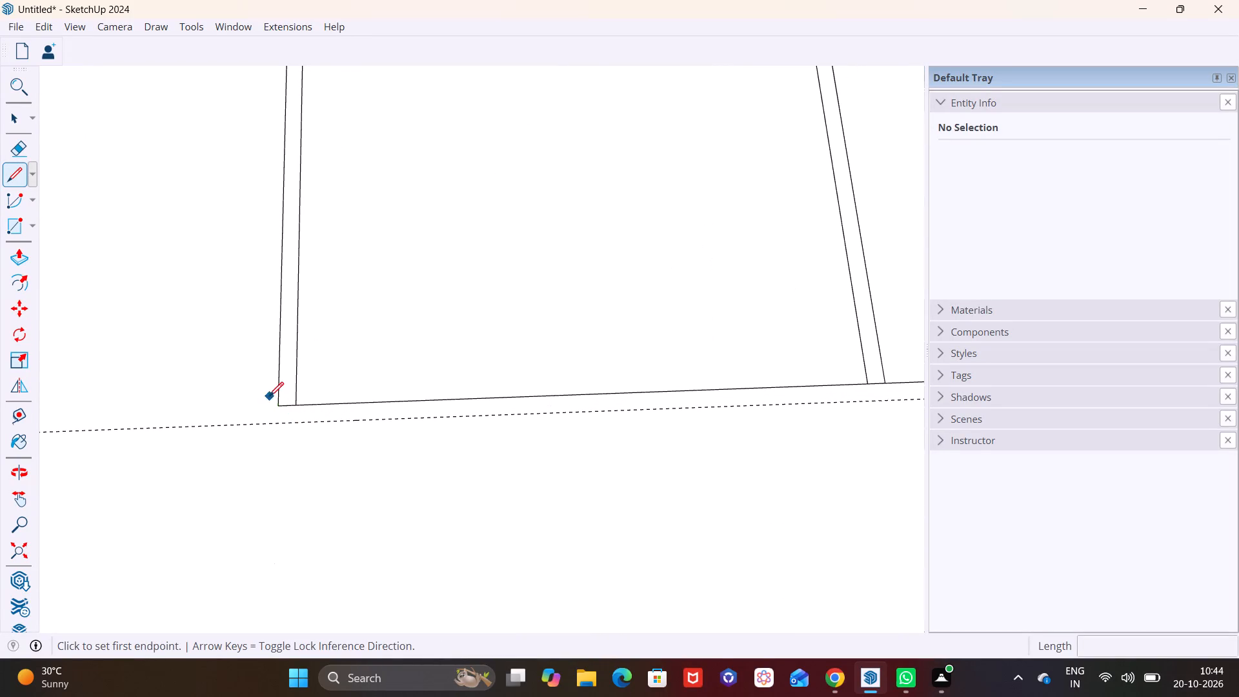
click(277, 402)
click(271, 424)
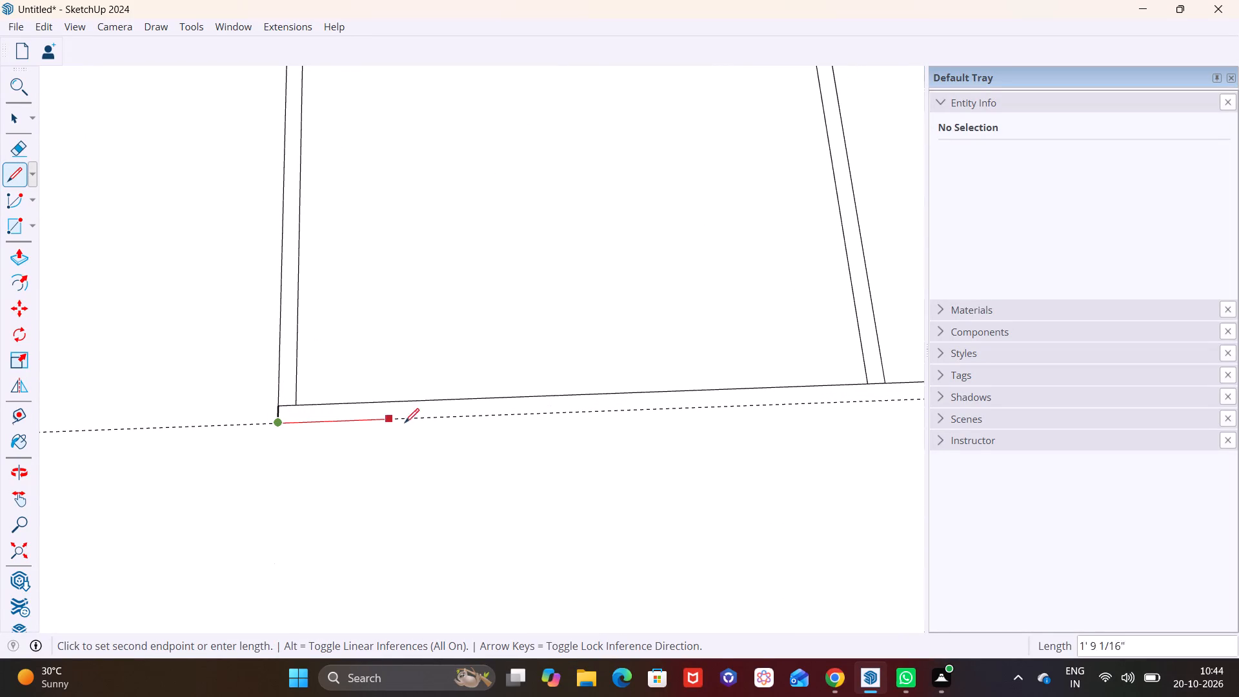
scroll(446, 420, down, 6)
shift+middle_drag(698, 438, 479, 422)
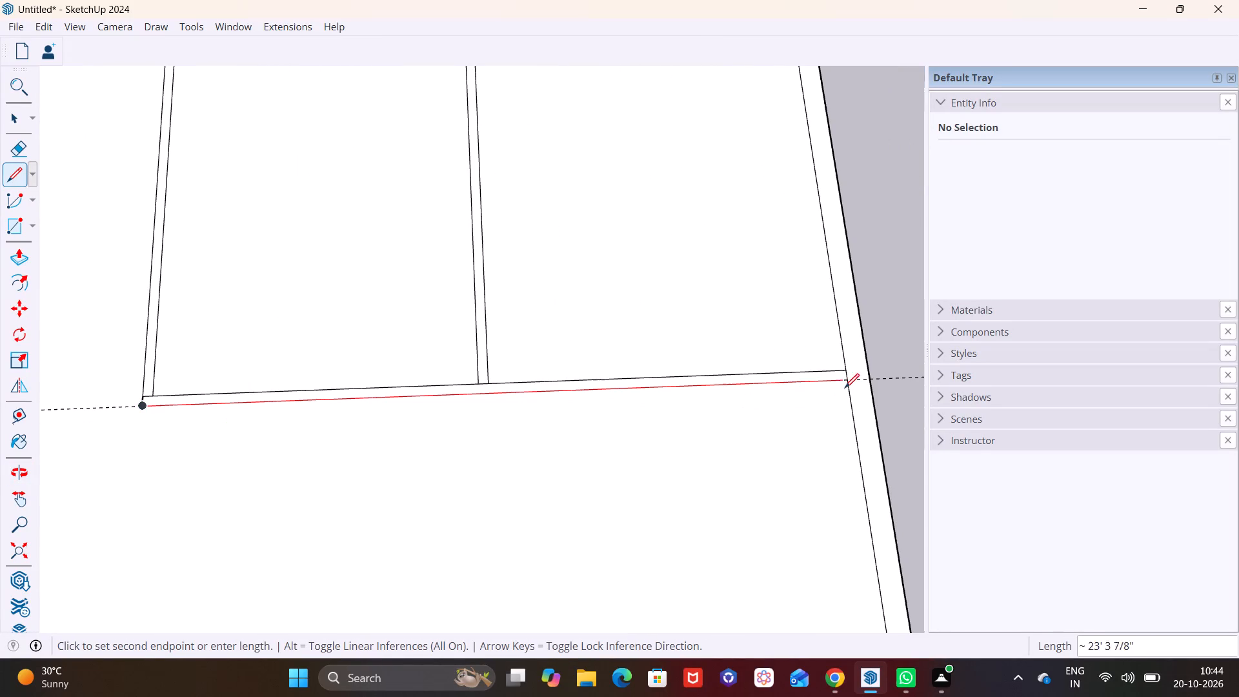
click(847, 384)
key(space)
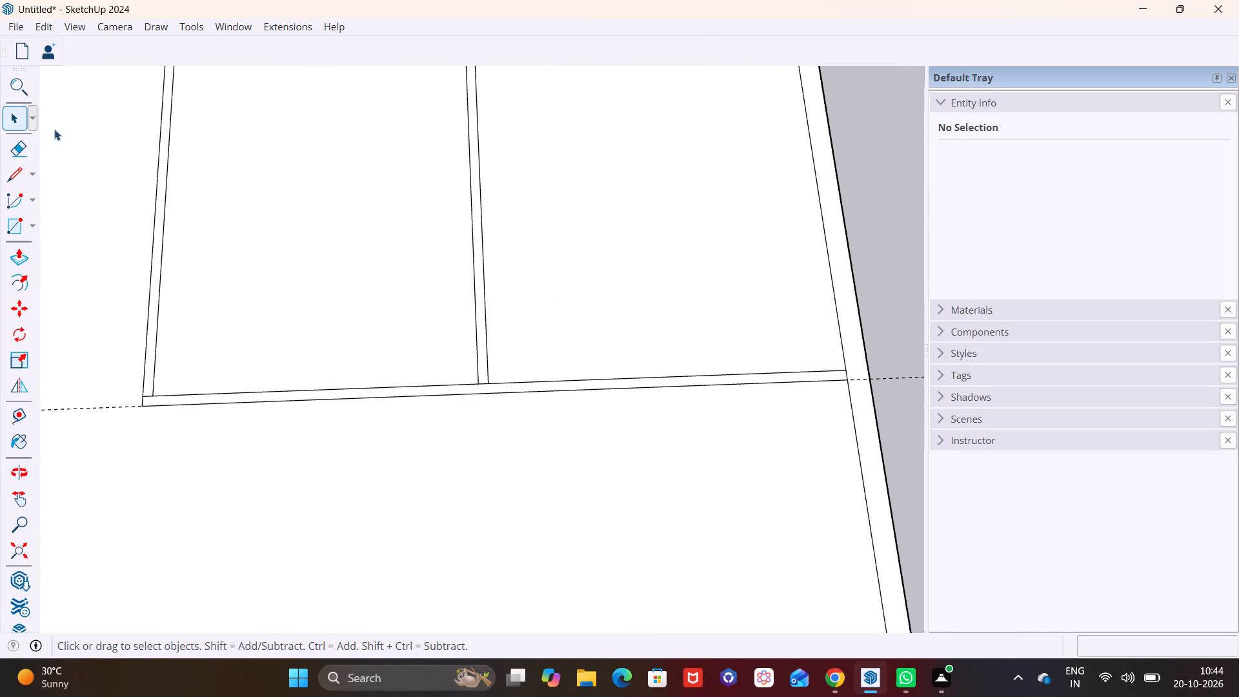
Erase the short lines across the front partition's junctions with the two inner partitions and the side wall, plus the dashed guide.
click(15, 149)
scroll(131, 405, up, 10)
drag(154, 387, 157, 413)
scroll(168, 389, down, 8)
scroll(680, 369, up, 7)
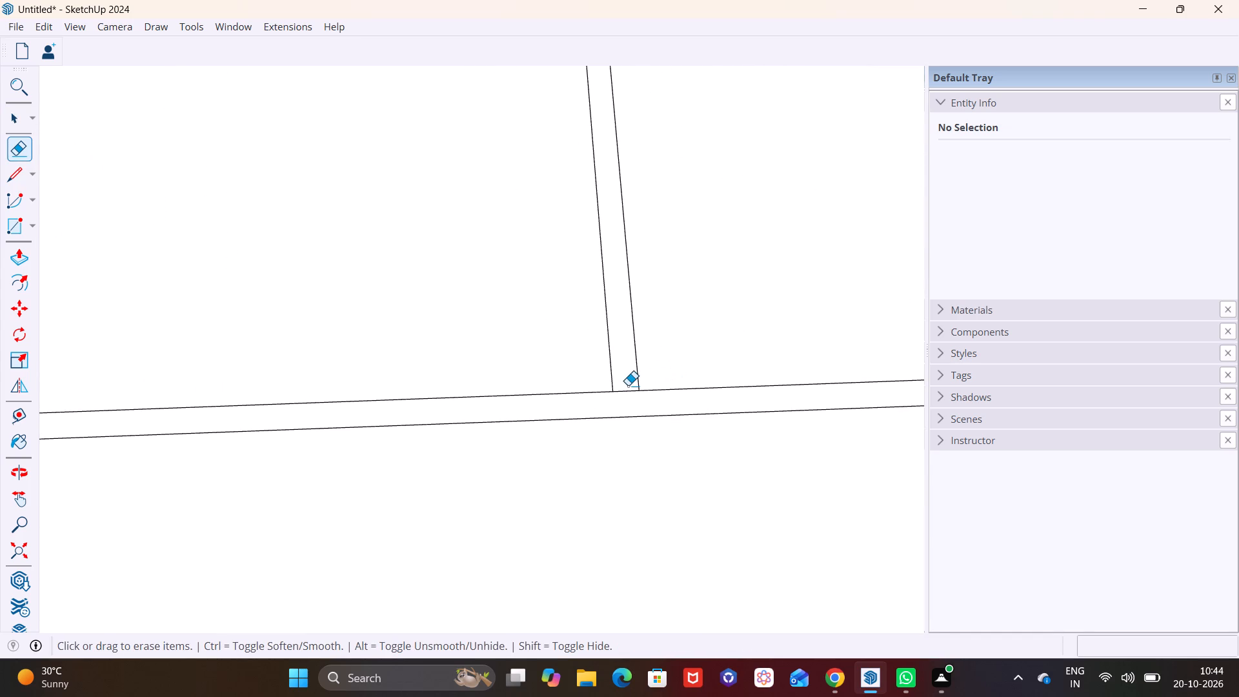
drag(627, 385, 630, 411)
scroll(629, 390, down, 13)
shift+middle_drag(749, 381, 476, 418)
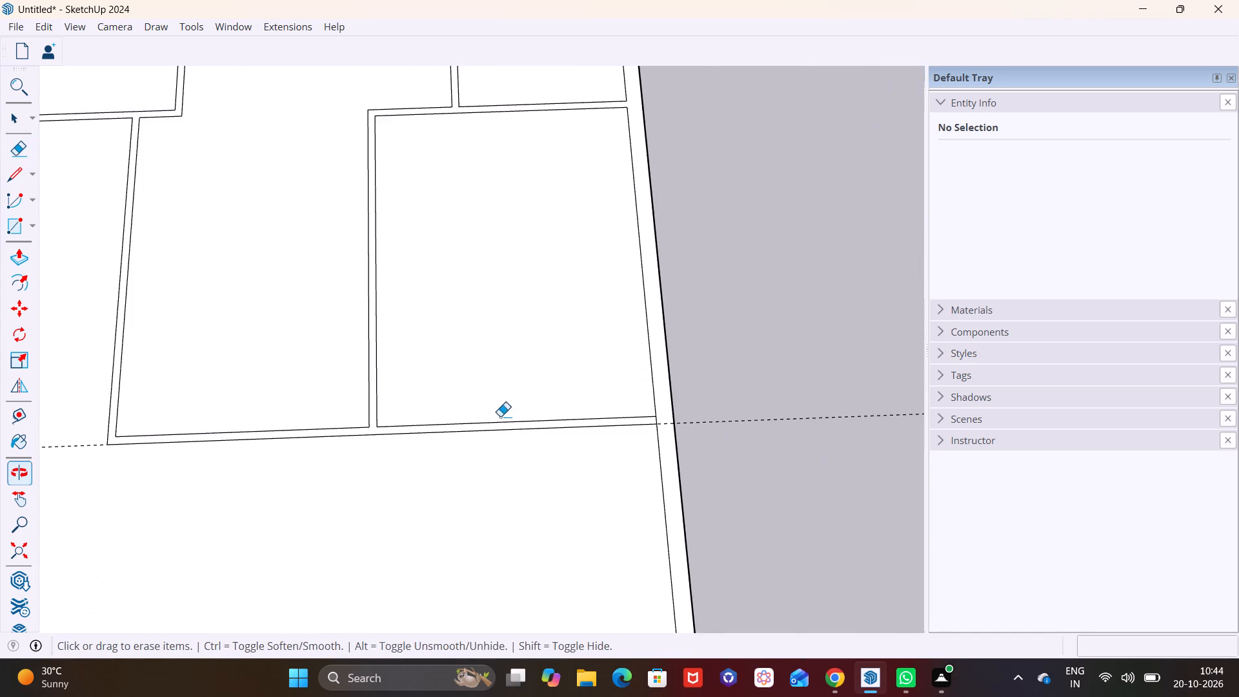
scroll(663, 433, up, 11)
drag(651, 441, 667, 441)
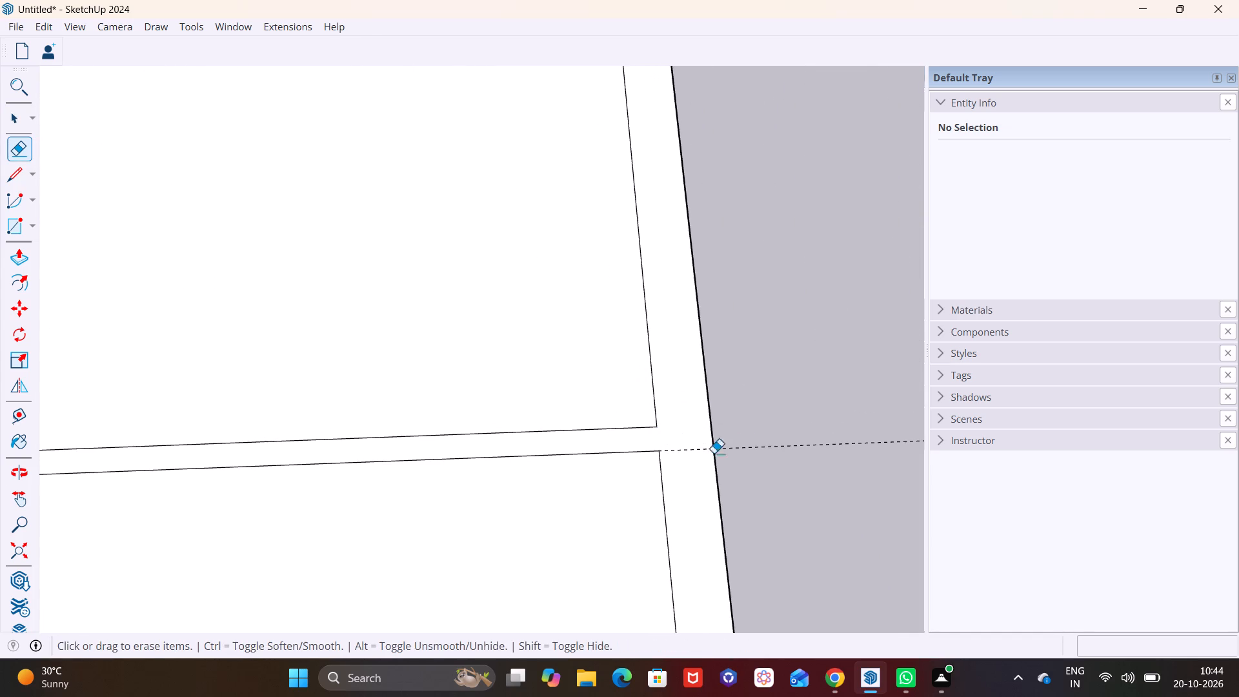
drag(759, 429, 761, 465)
Raise the connected wall face of the whole plan to 10' with Push/Pull.
scroll(758, 456, down, 19)
shift+middle_drag(325, 419, 424, 428)
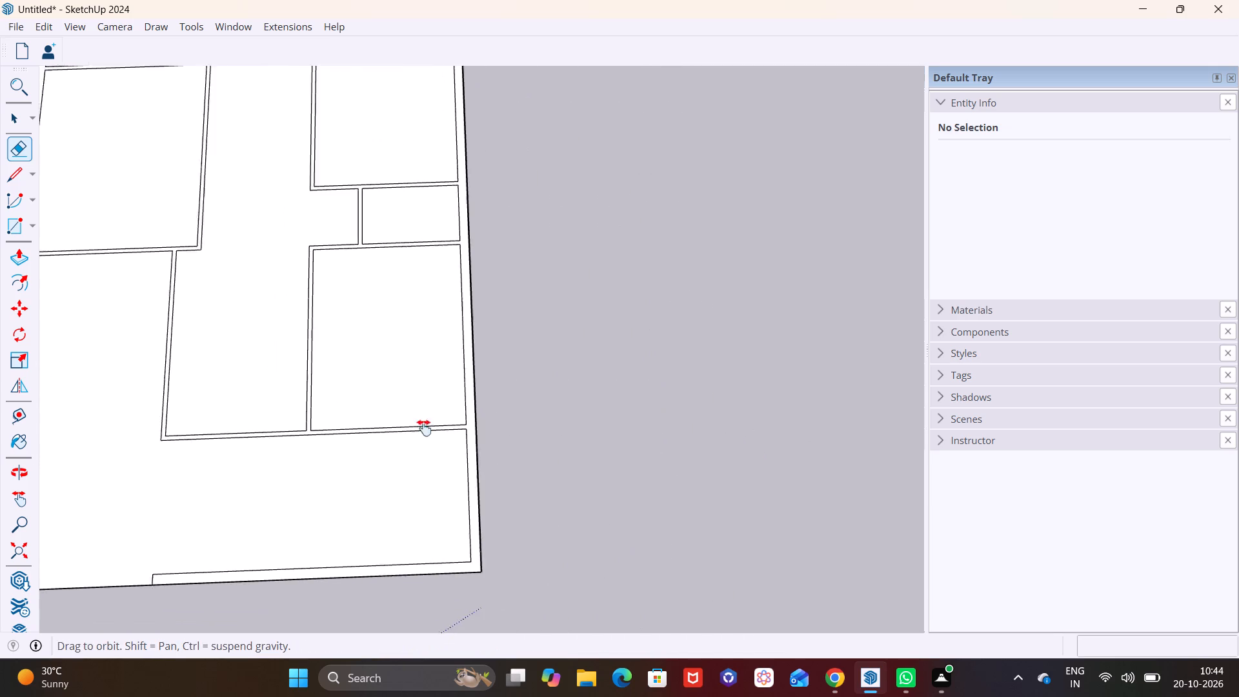
shift+middle_drag(424, 428, 518, 428)
scroll(483, 409, down, 4)
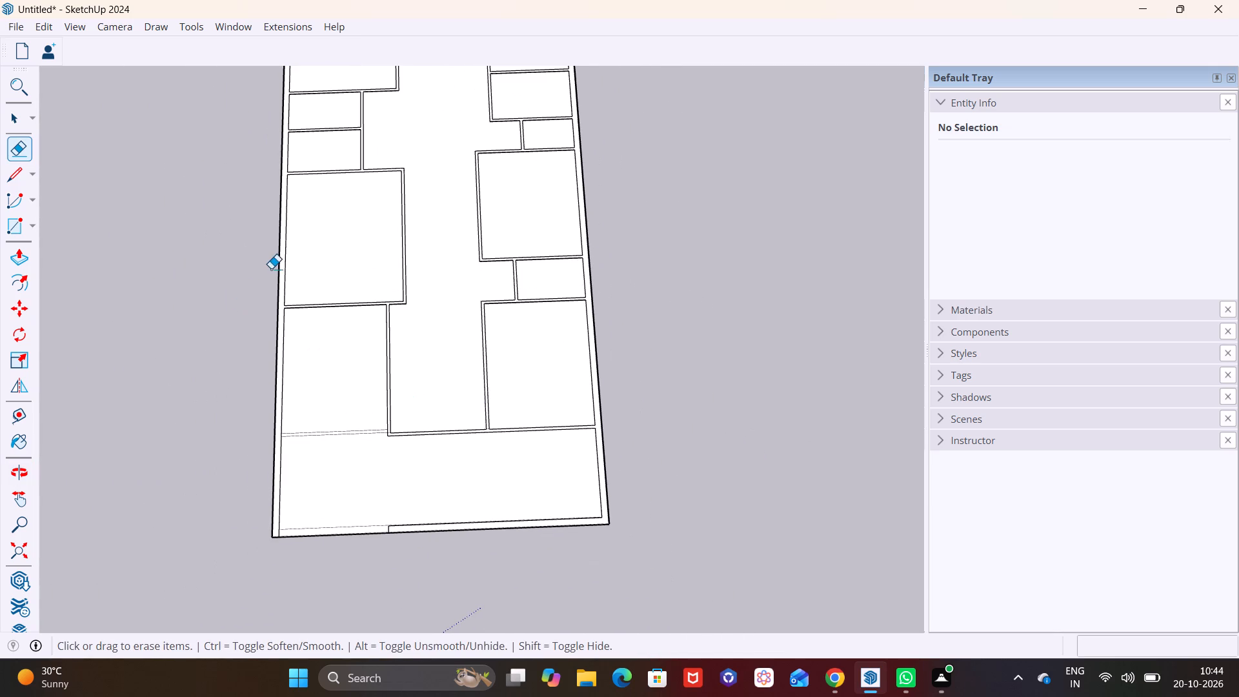
key(space)
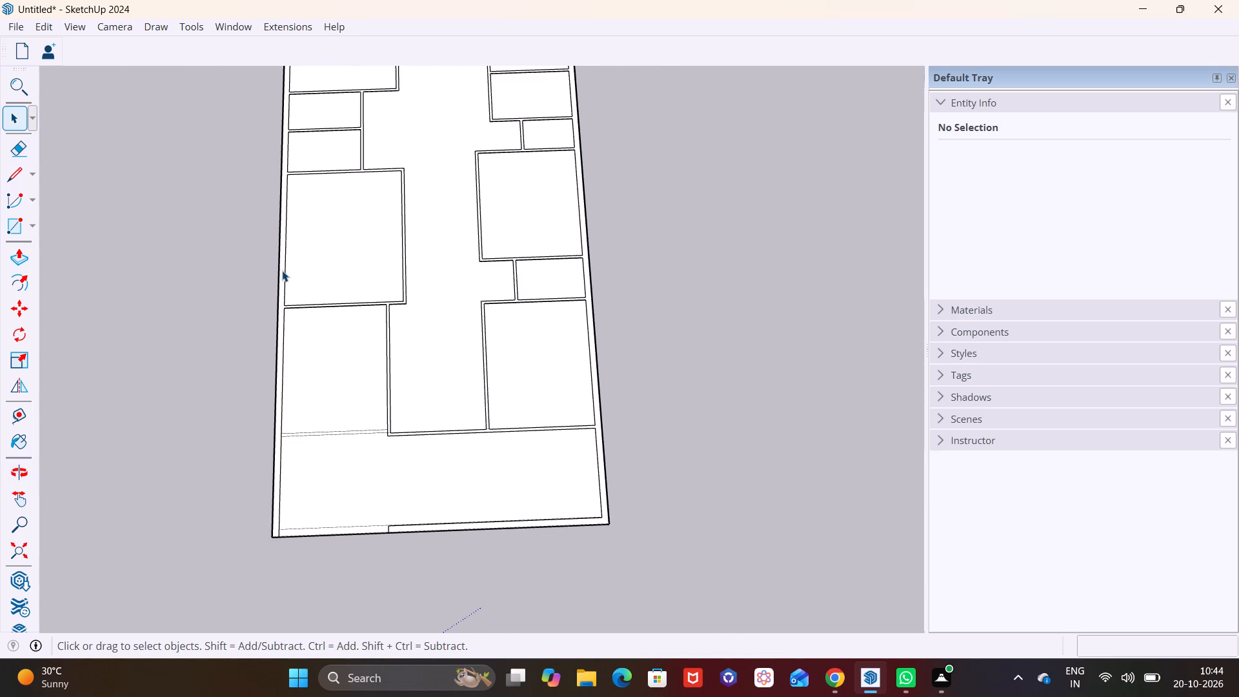
click(282, 270)
click(18, 259)
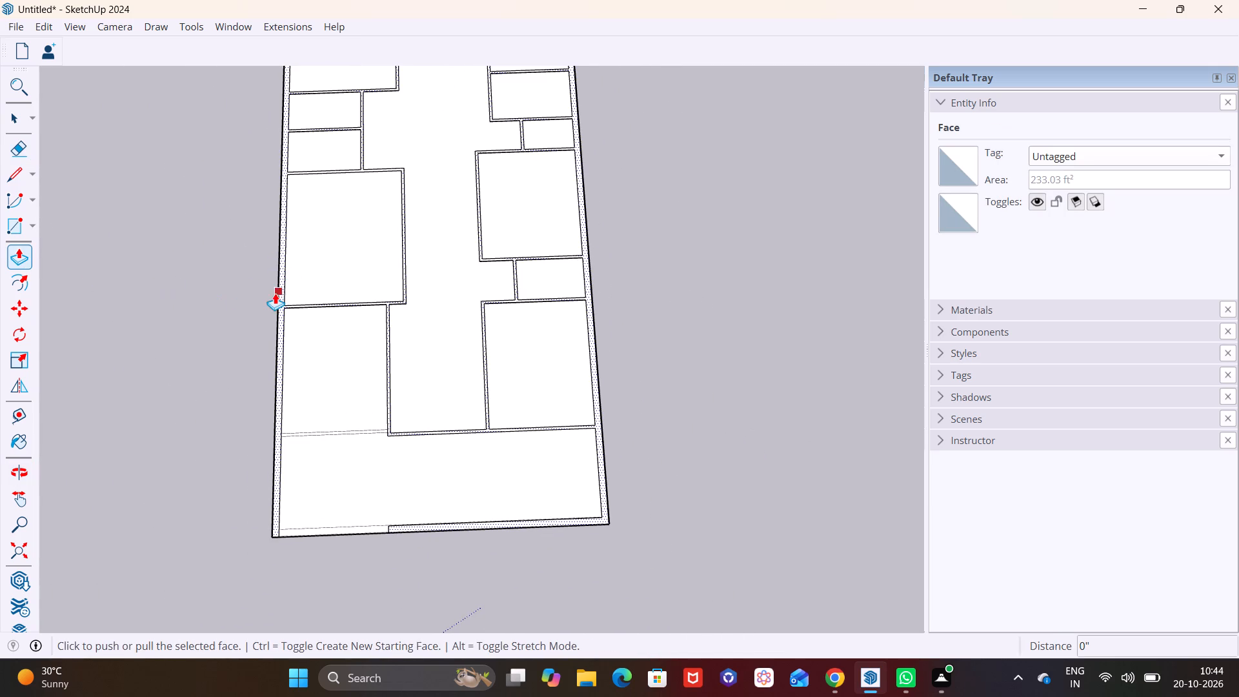
click(281, 294)
middle_drag(292, 352, 247, 203)
click(279, 326)
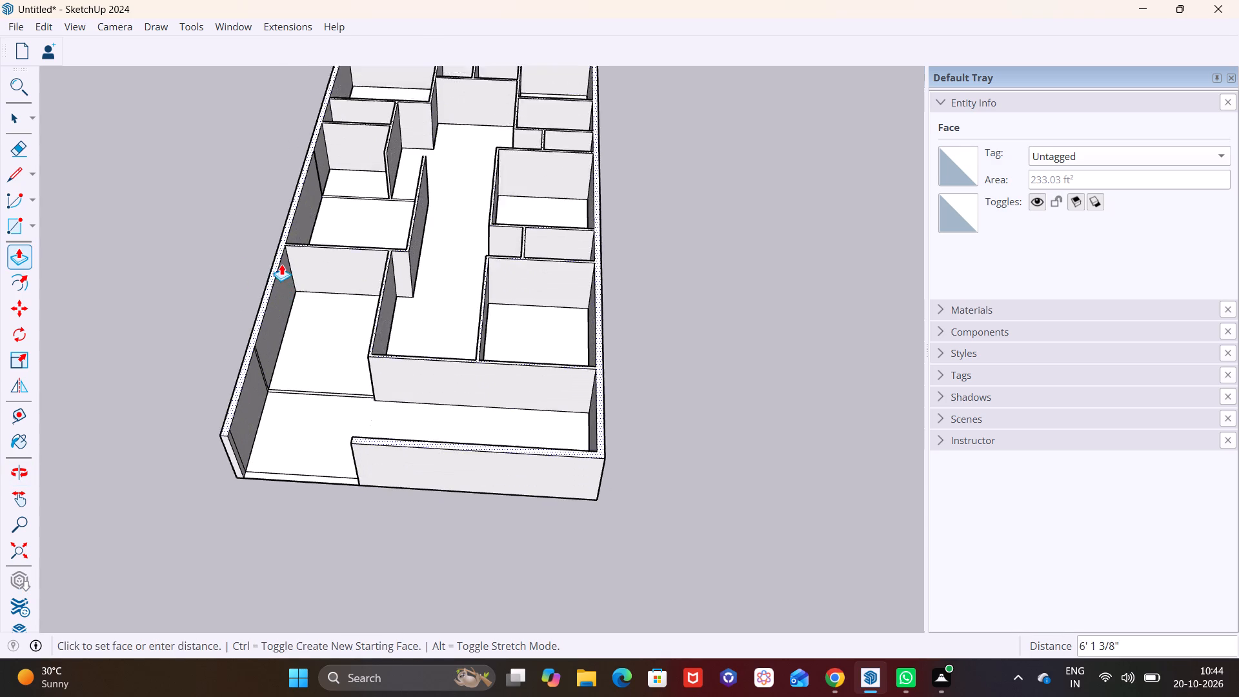
text(10')
key(Return)
key(space)
Inspect the raised walls from the open front area back along the left-hand rooms for missing wall sections.
shift+middle_drag(370, 278, 367, 333)
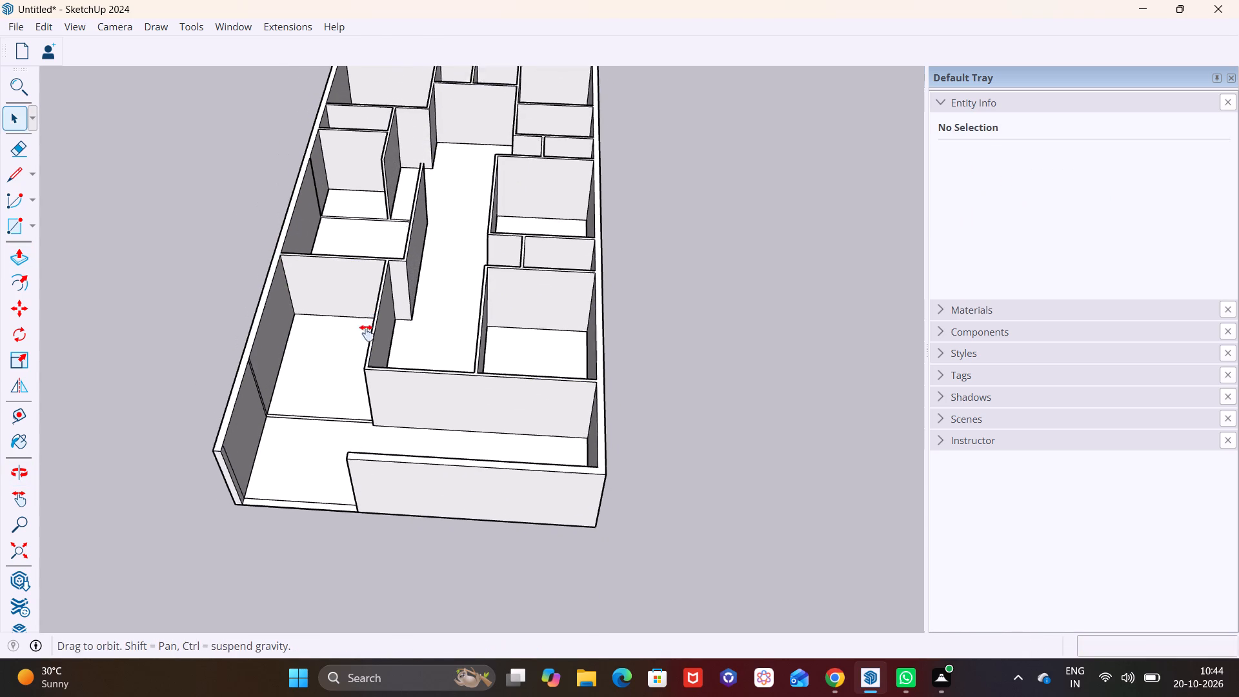
shift+middle_drag(367, 333, 357, 463)
shift+middle_drag(305, 498, 342, 358)
shift+scroll(341, 361, up, 1)
scroll(292, 480, up, 3)
scroll(337, 450, up, 3)
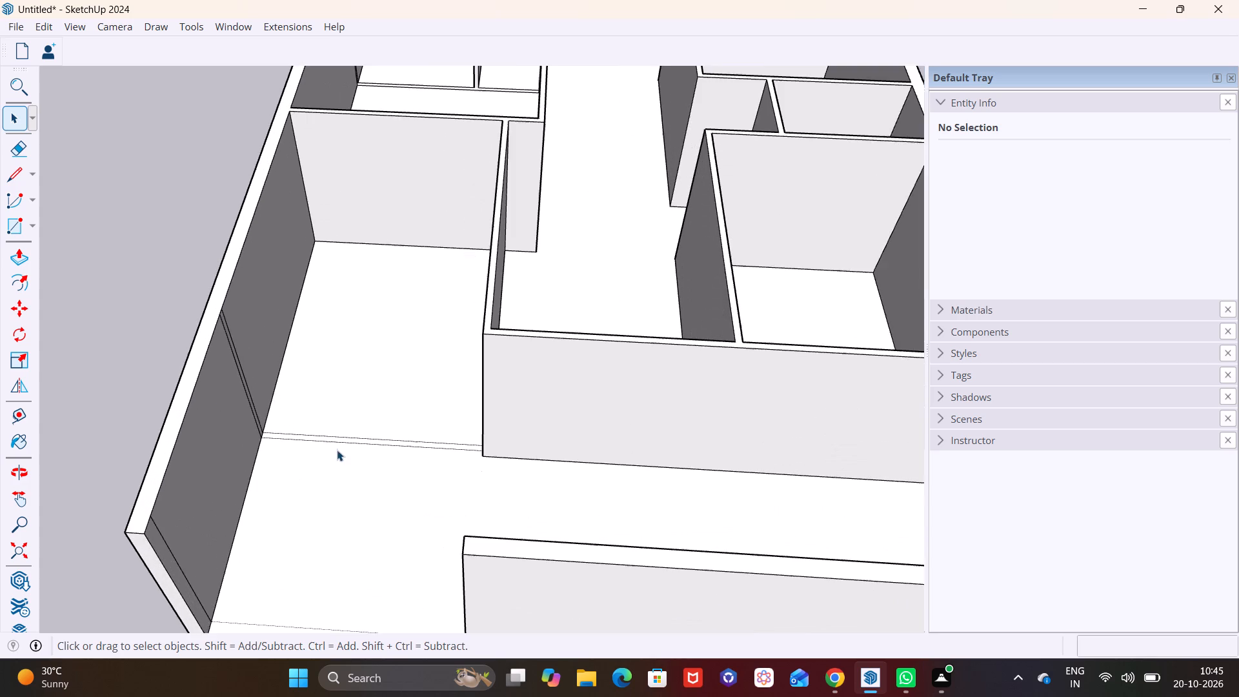
scroll(390, 393, up, 1)
middle_drag(390, 393, 423, 530)
scroll(447, 381, down, 3)
shift+middle_drag(459, 377, 427, 696)
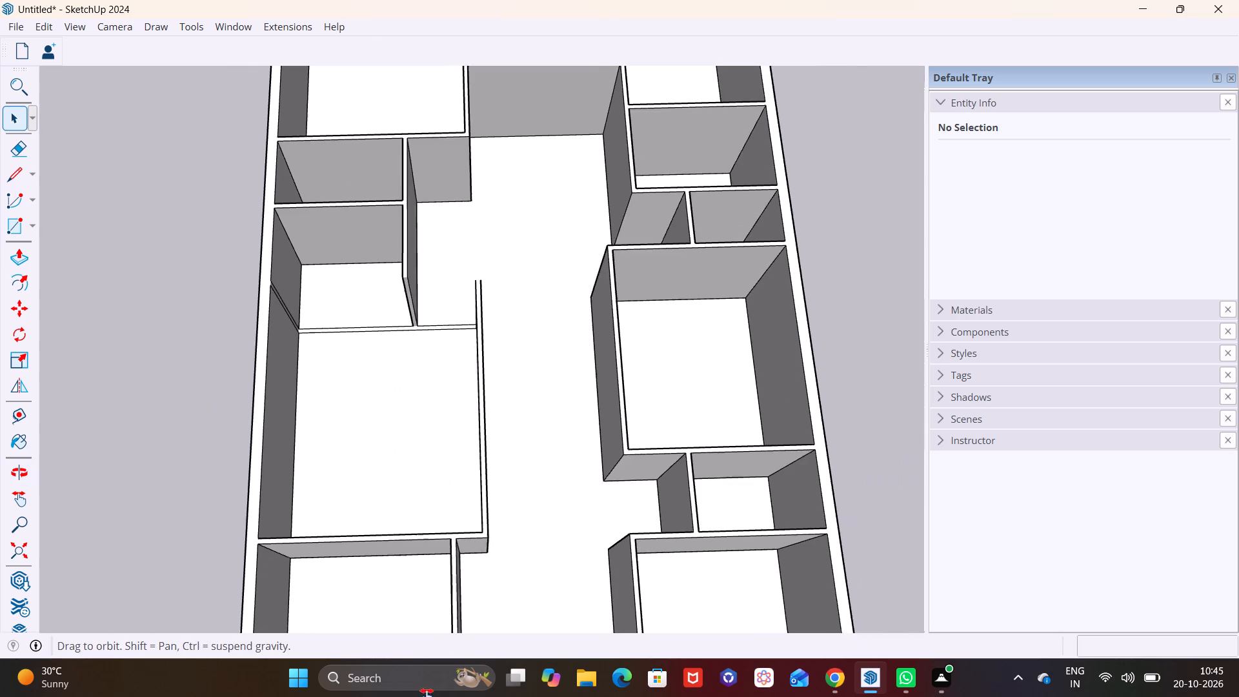
shift+middle_drag(427, 696, 426, 695)
Push/Pull the two flat wall strips at the rear end of the large middle left room up to 10'.
shift+scroll(432, 461, up, 1)
shift+middle_drag(432, 465, 416, 567)
scroll(361, 419, up, 7)
middle_drag(613, 430, 496, 475)
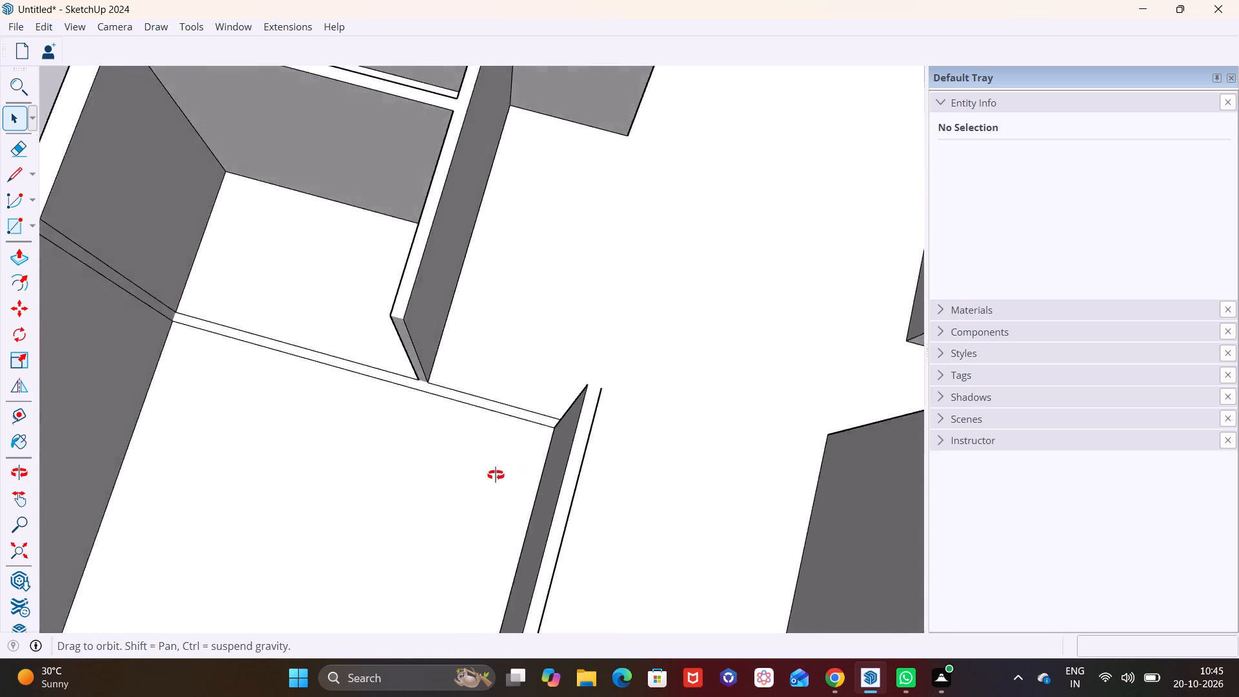
middle_drag(496, 475, 328, 438)
middle_drag(625, 534, 341, 472)
scroll(387, 419, up, 4)
middle_drag(444, 423, 336, 422)
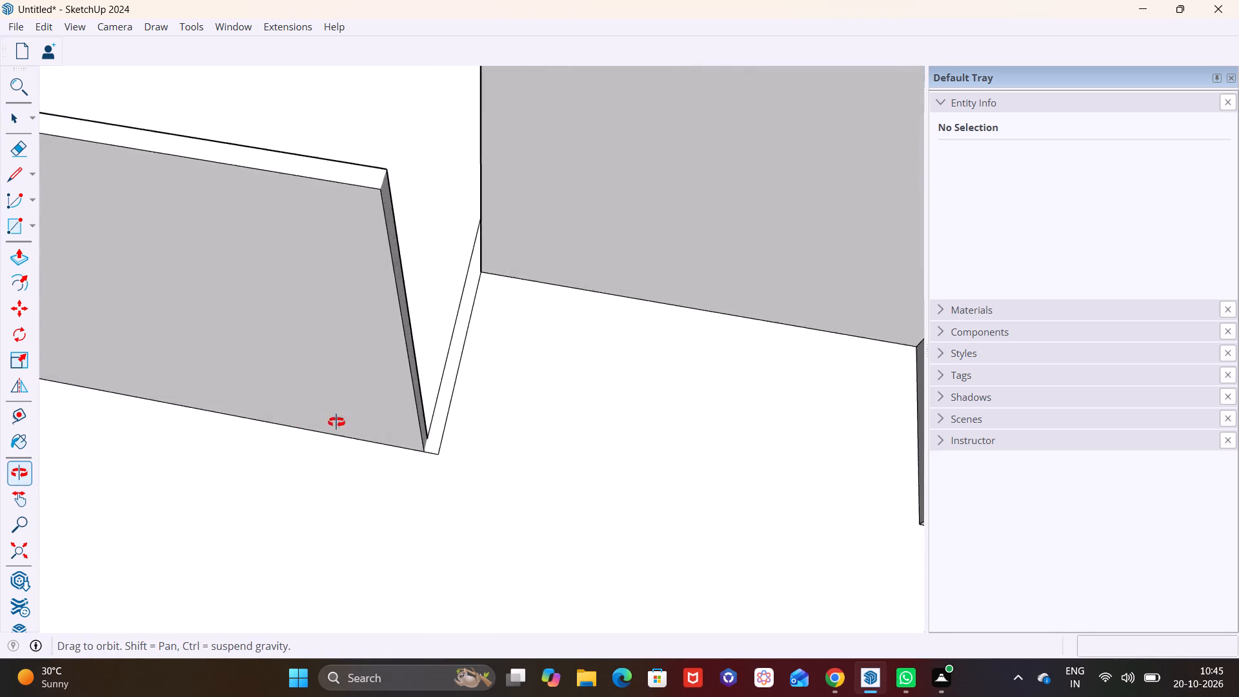
middle_drag(336, 422, 687, 448)
scroll(686, 449, up, 1)
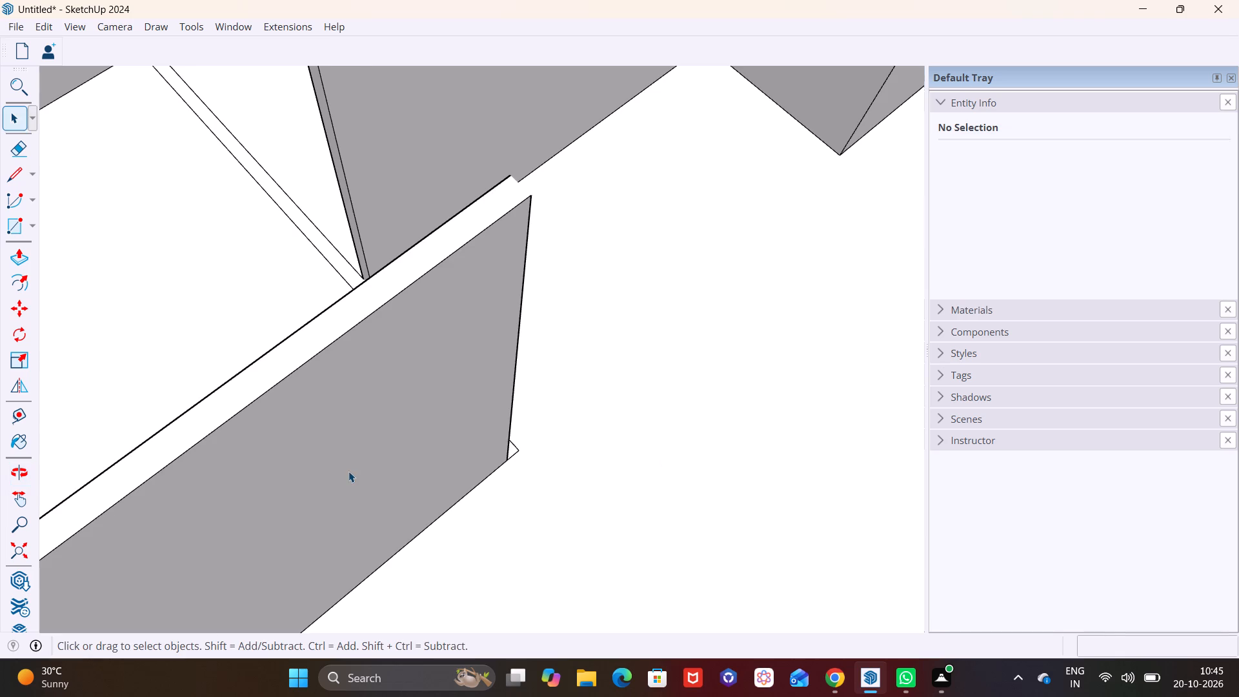
middle_drag(348, 471, 563, 500)
middle_drag(440, 467, 539, 538)
scroll(435, 334, up, 2)
scroll(427, 327, down, 3)
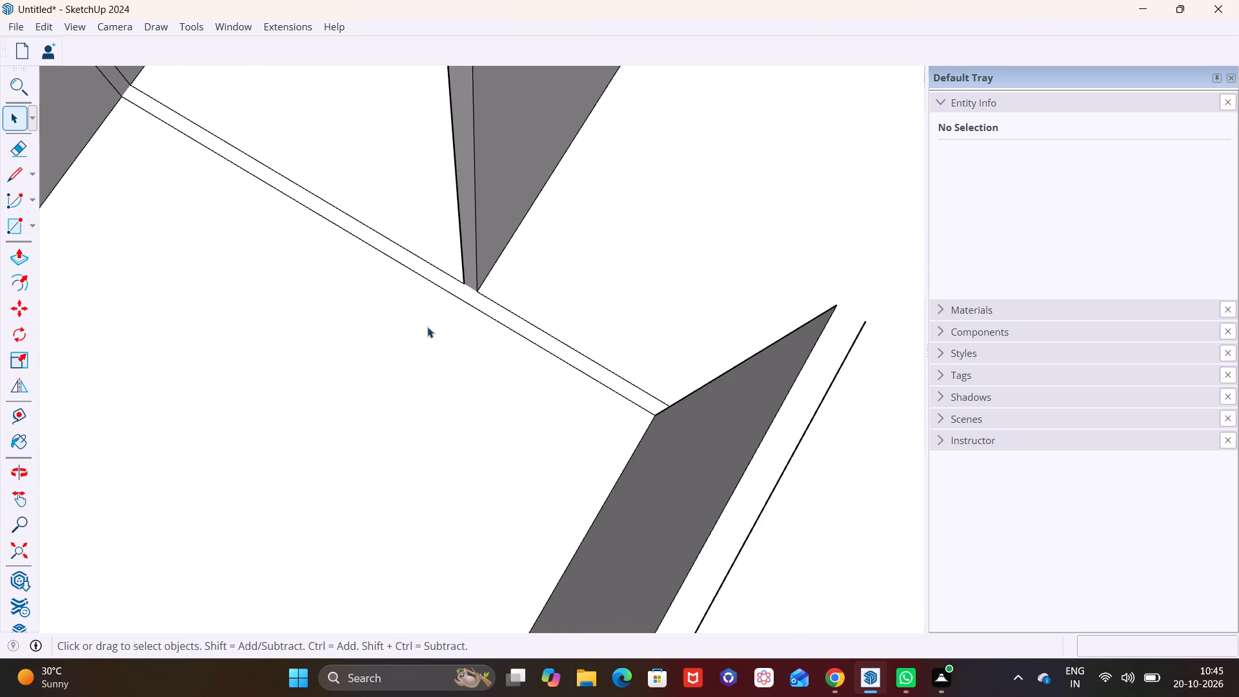
scroll(427, 327, down, 2)
click(422, 278)
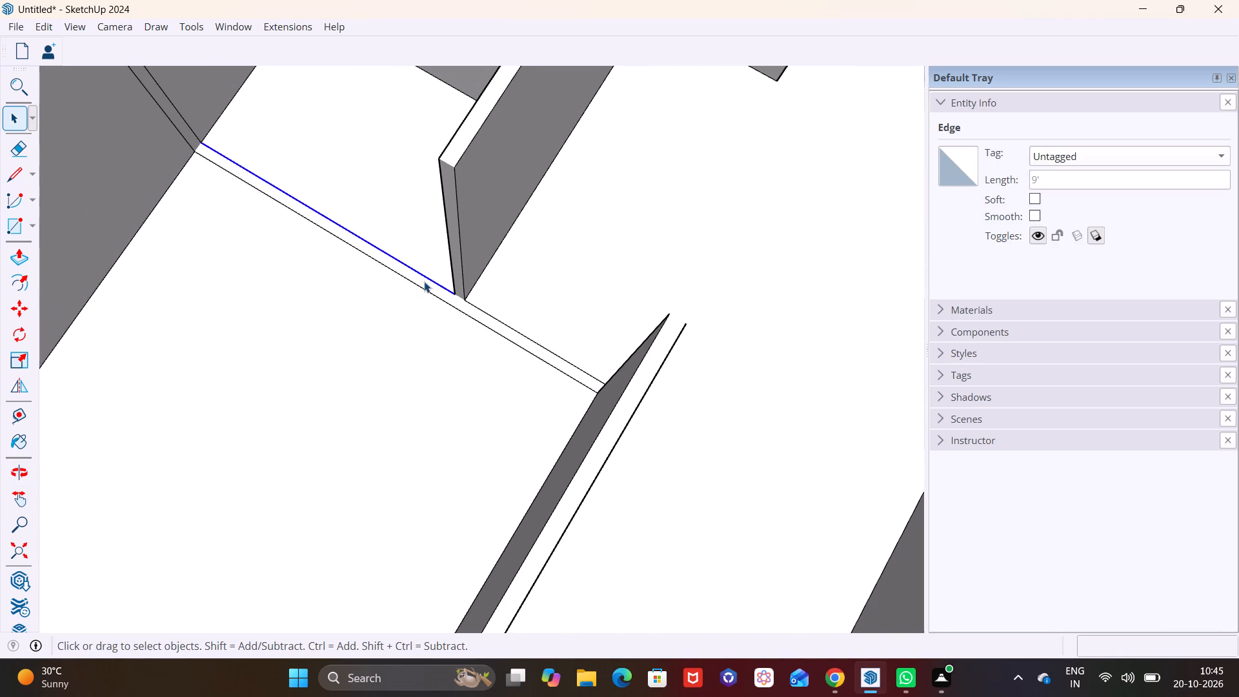
click(425, 280)
click(15, 262)
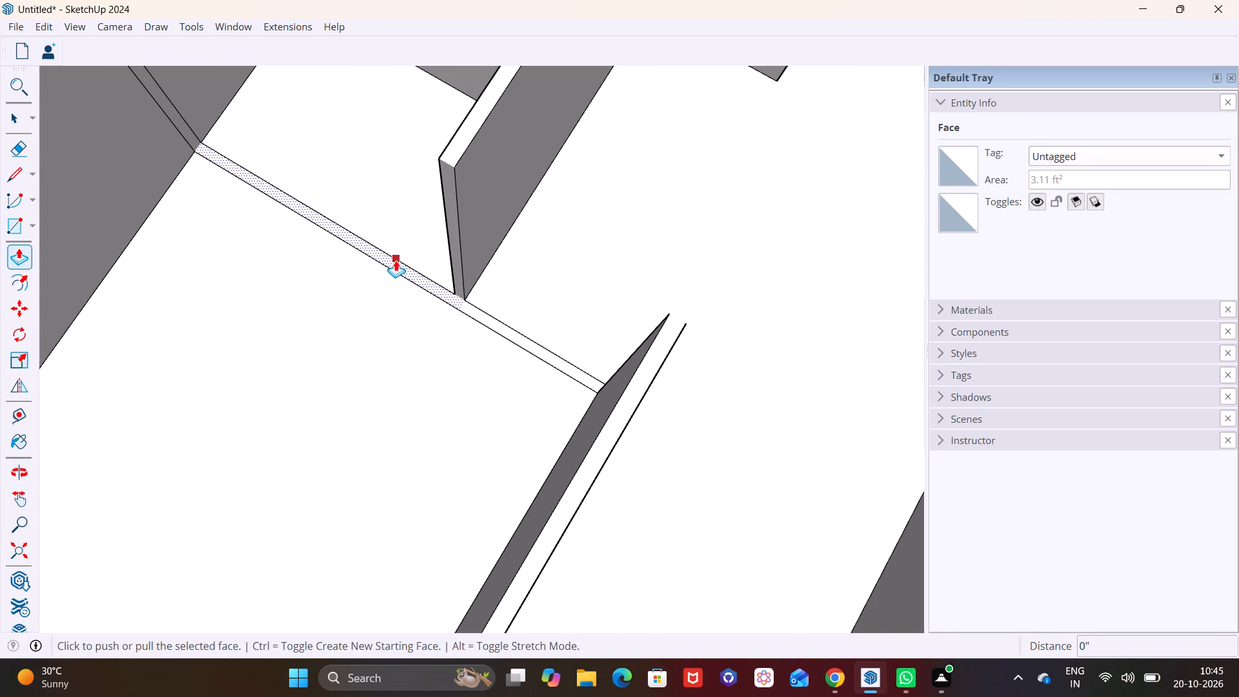
click(396, 263)
text(10')
key(Return)
double_click(489, 317)
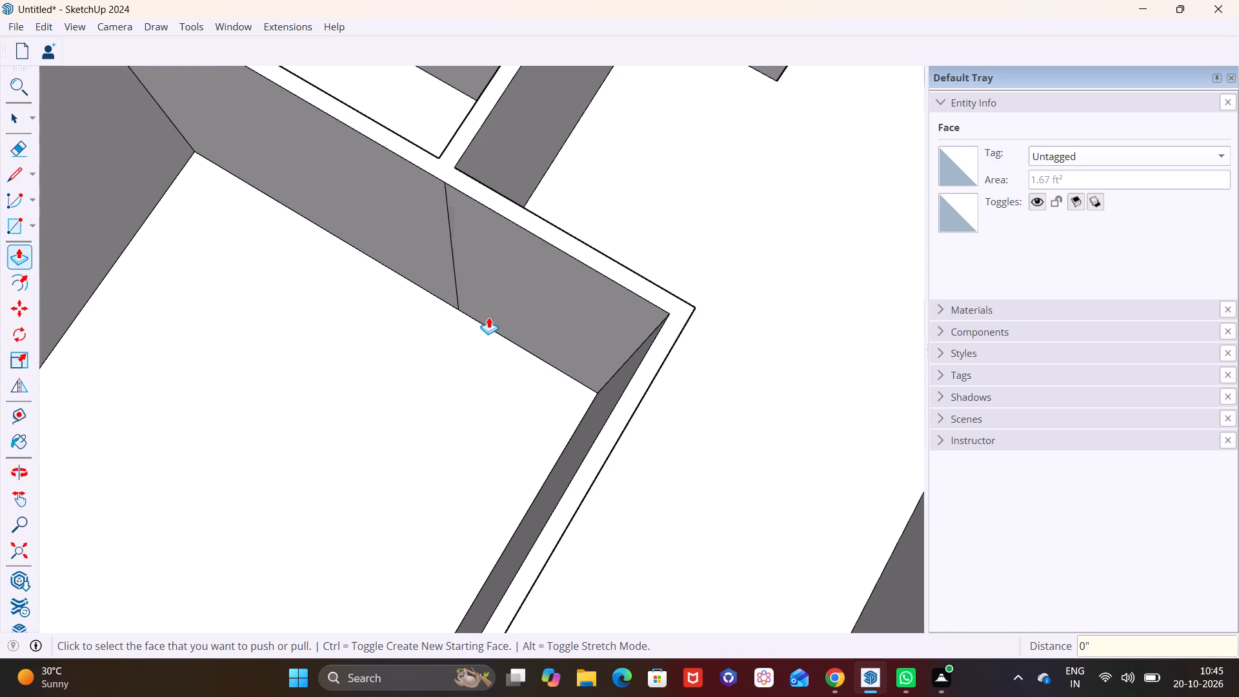
scroll(476, 326, down, 11)
key(space)
Review the raised walls across the whole plan and around the open front area.
scroll(512, 410, down, 3)
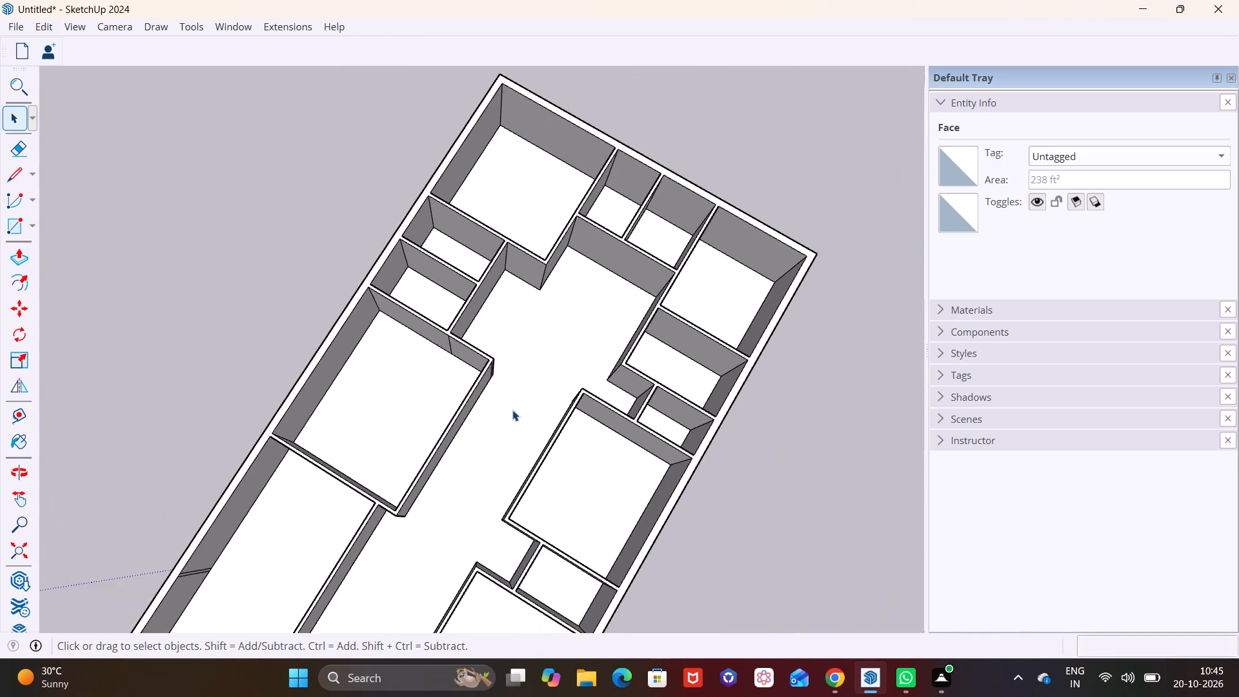
middle_drag(499, 428, 681, 212)
shift+middle_drag(480, 449, 531, 229)
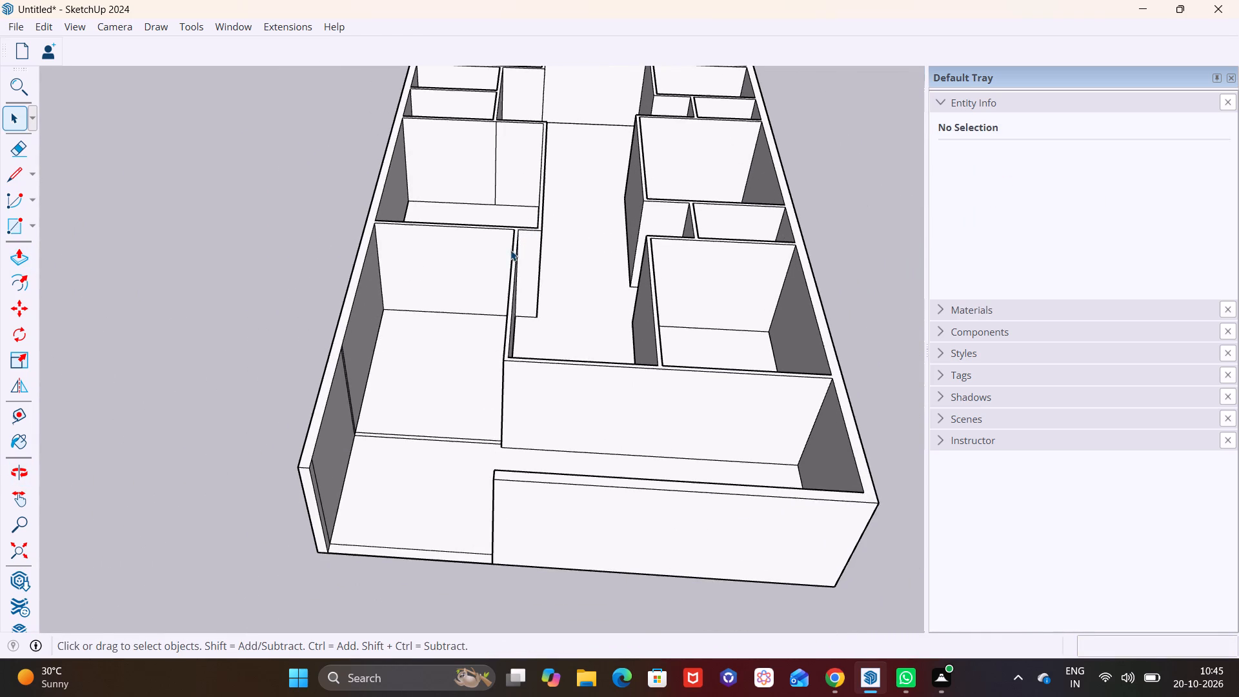
scroll(480, 357, up, 2)
middle_drag(500, 391, 514, 303)
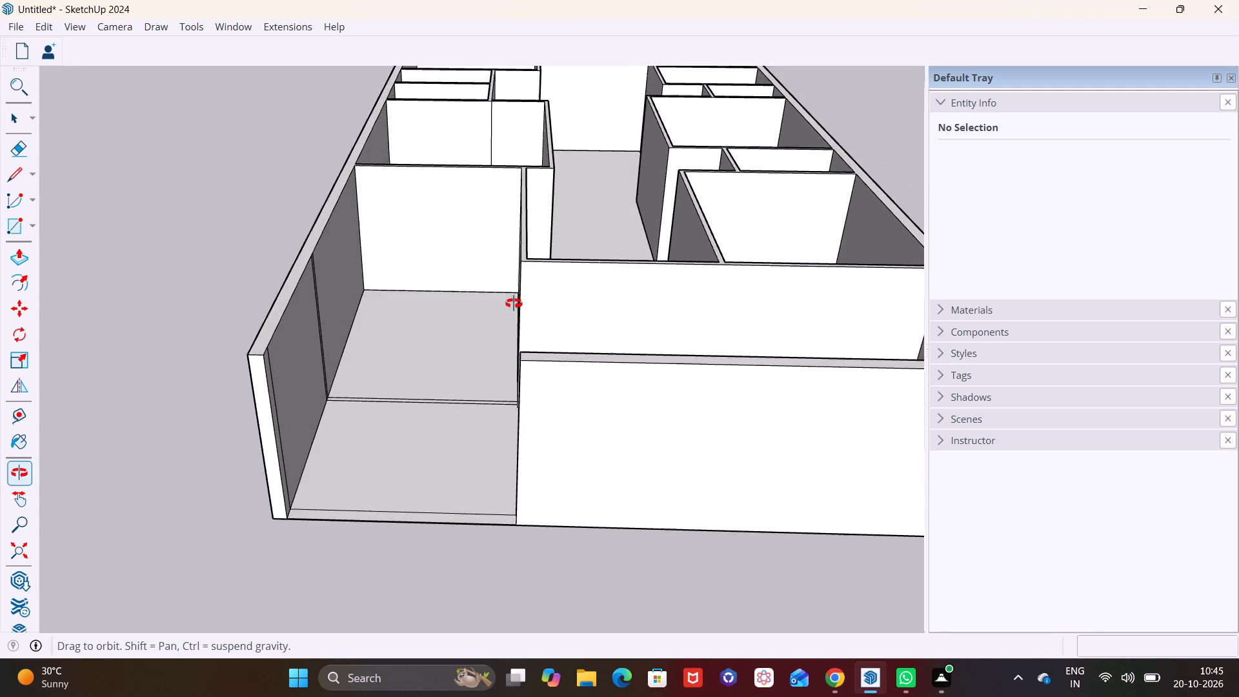
middle_drag(514, 303, 514, 334)
scroll(487, 321, down, 4)
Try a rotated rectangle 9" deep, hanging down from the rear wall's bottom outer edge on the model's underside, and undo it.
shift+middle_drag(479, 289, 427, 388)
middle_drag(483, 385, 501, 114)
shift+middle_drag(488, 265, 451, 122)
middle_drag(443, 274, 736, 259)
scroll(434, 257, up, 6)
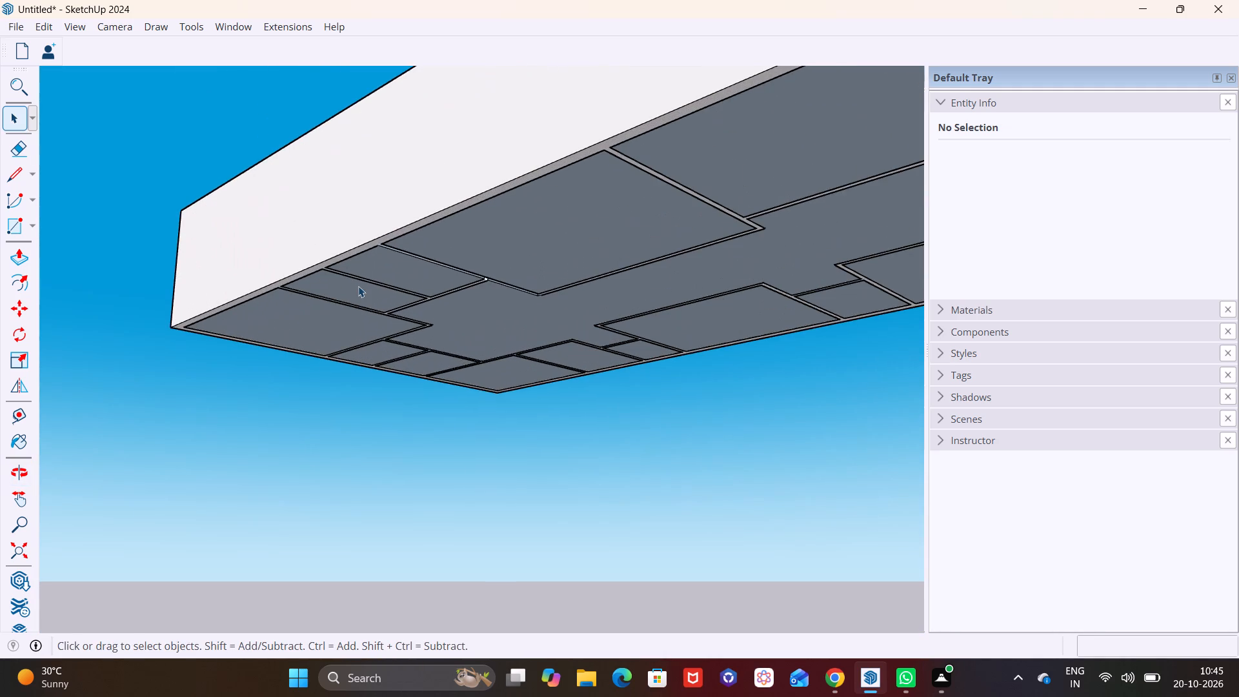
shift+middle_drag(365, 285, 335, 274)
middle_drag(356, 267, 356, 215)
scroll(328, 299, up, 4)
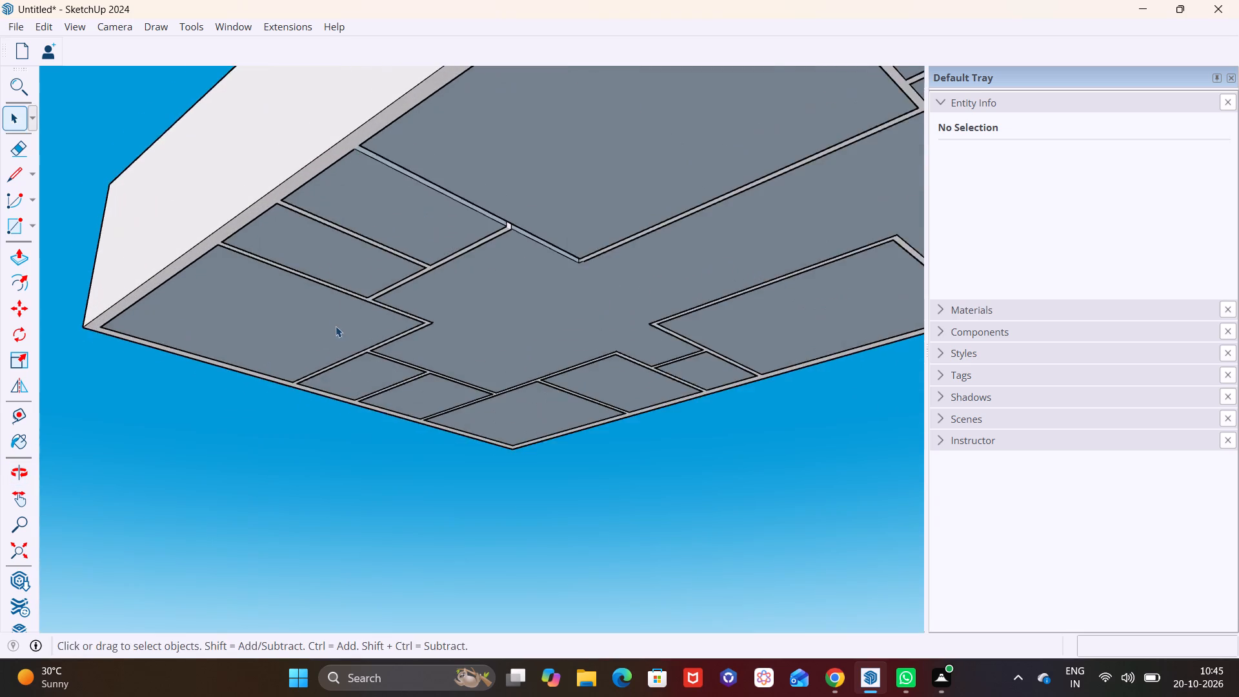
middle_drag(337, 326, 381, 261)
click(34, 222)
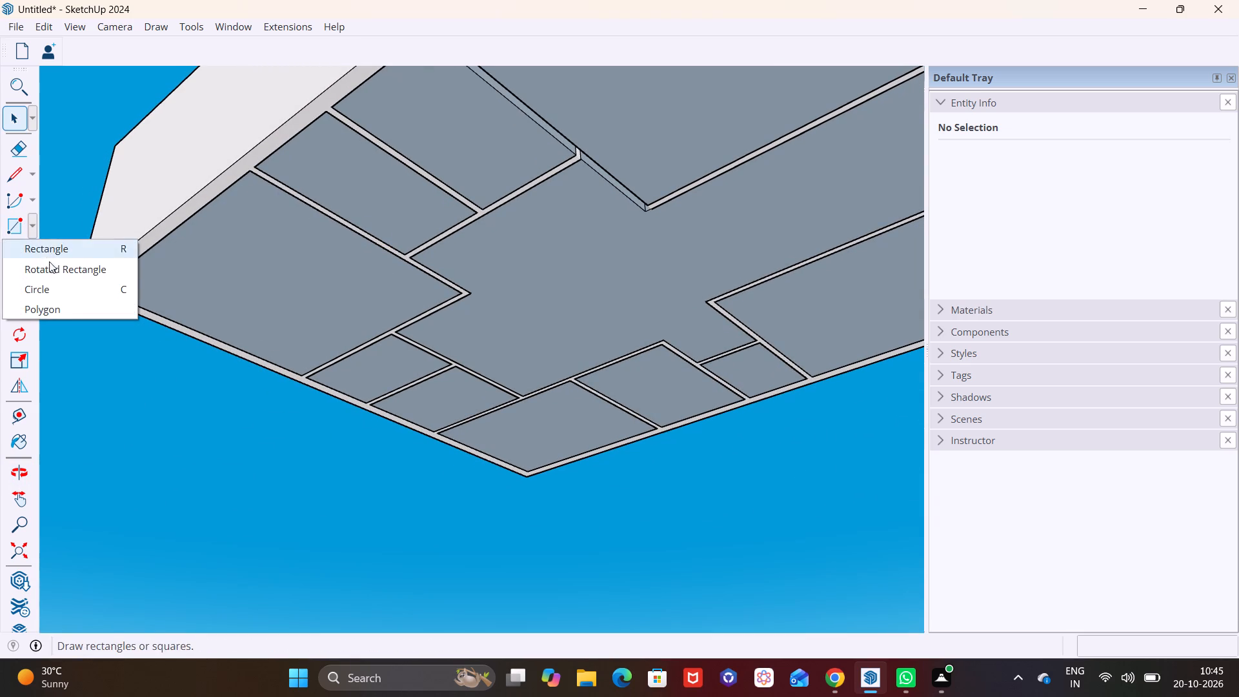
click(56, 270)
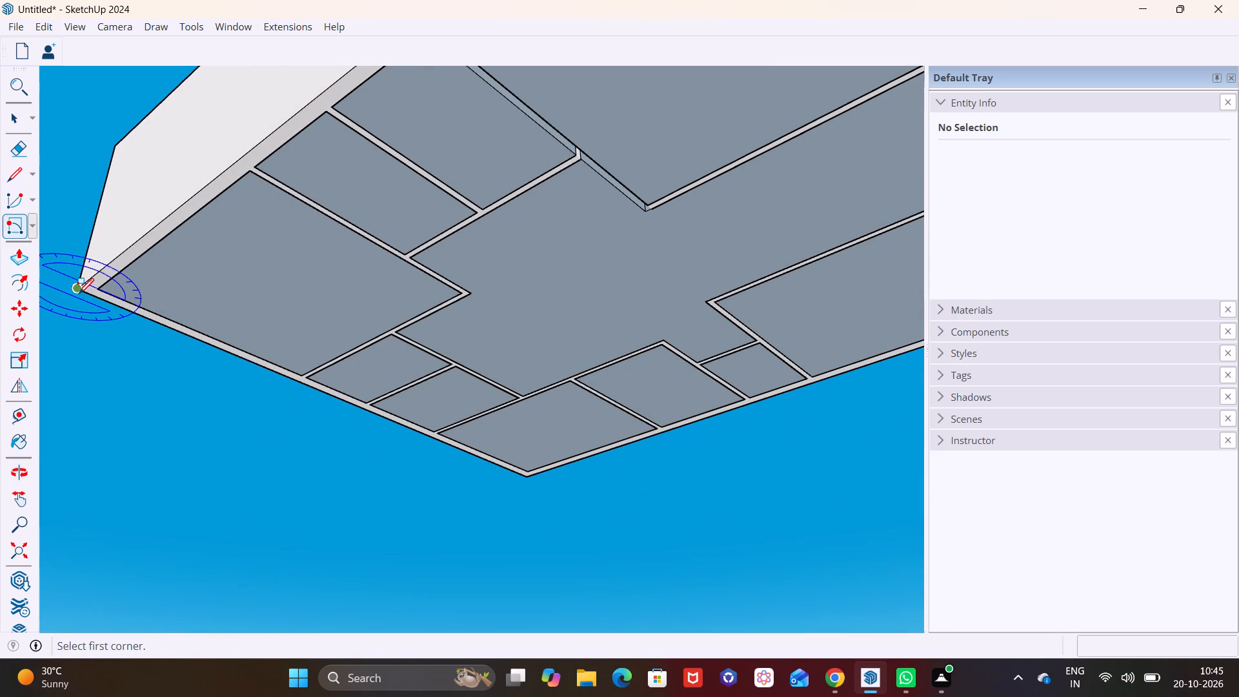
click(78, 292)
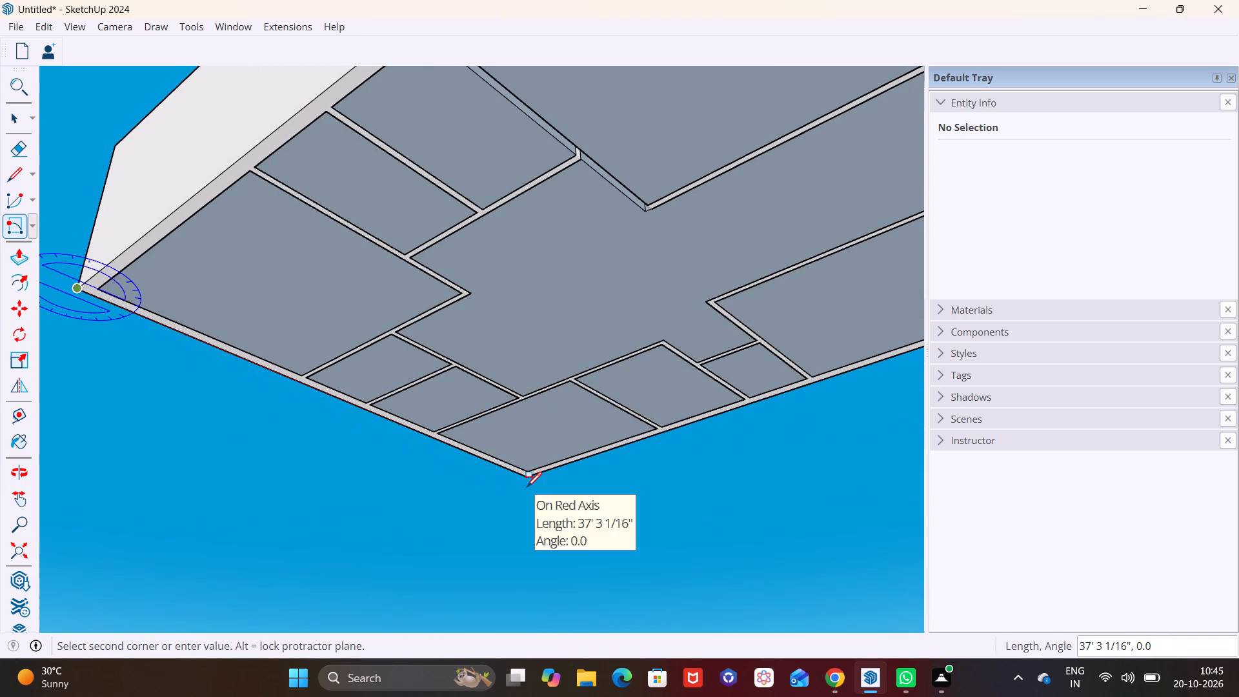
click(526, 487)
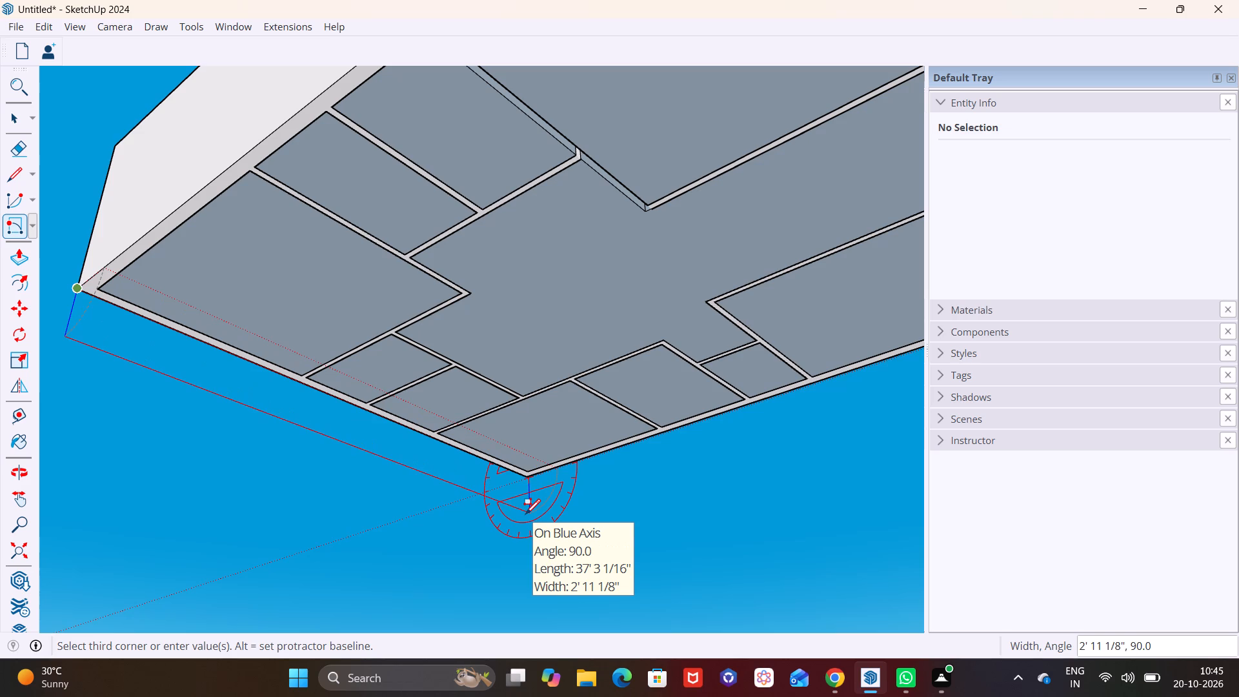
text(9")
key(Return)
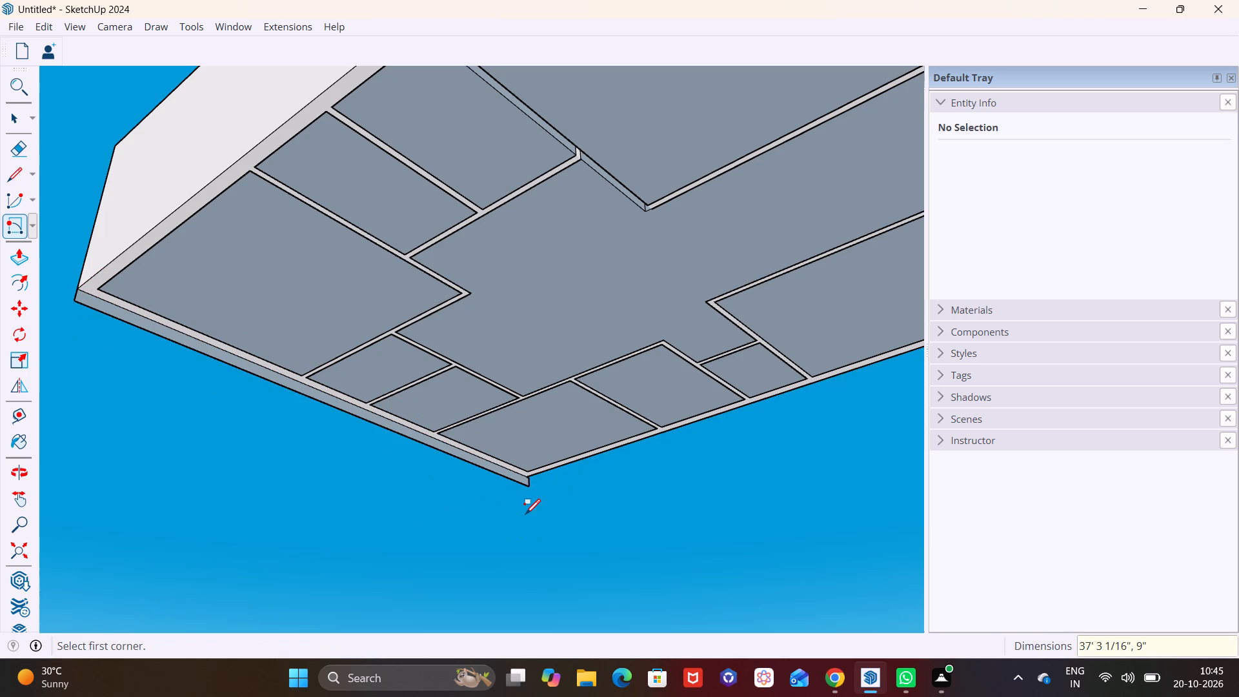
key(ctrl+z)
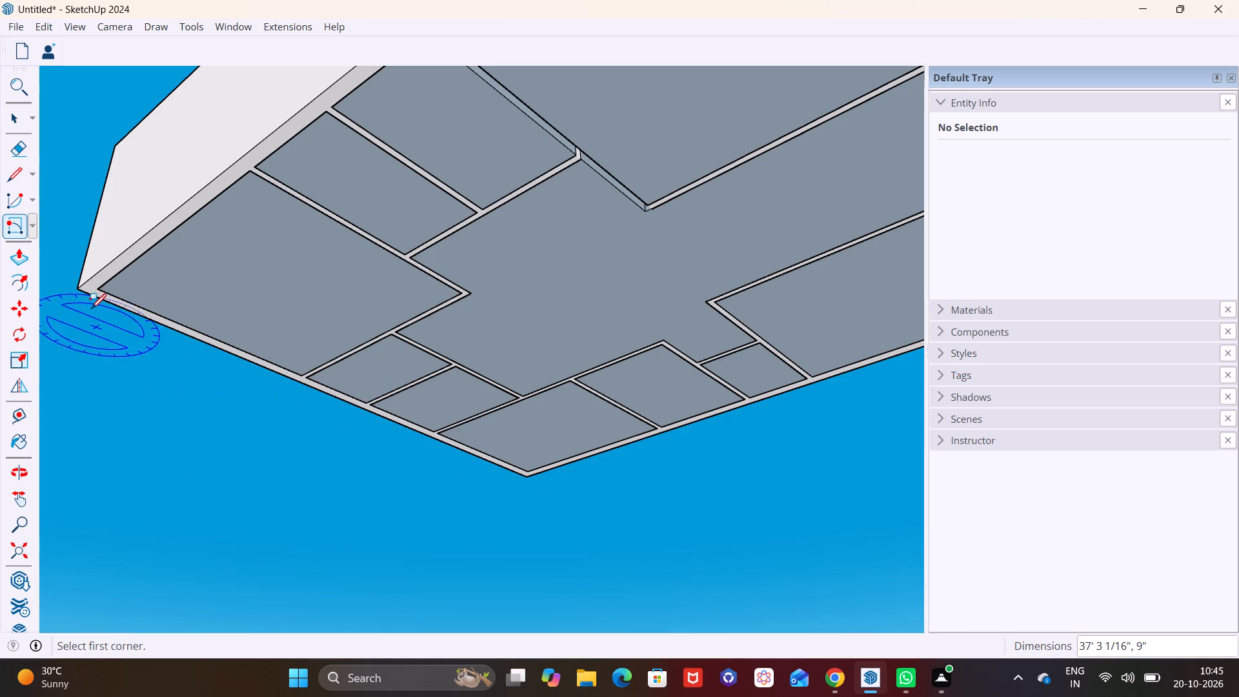
Draw a vertical 37' by 1' rotated rectangle below the rear wall's bottom outer edge, from corner to corner.
click(78, 290)
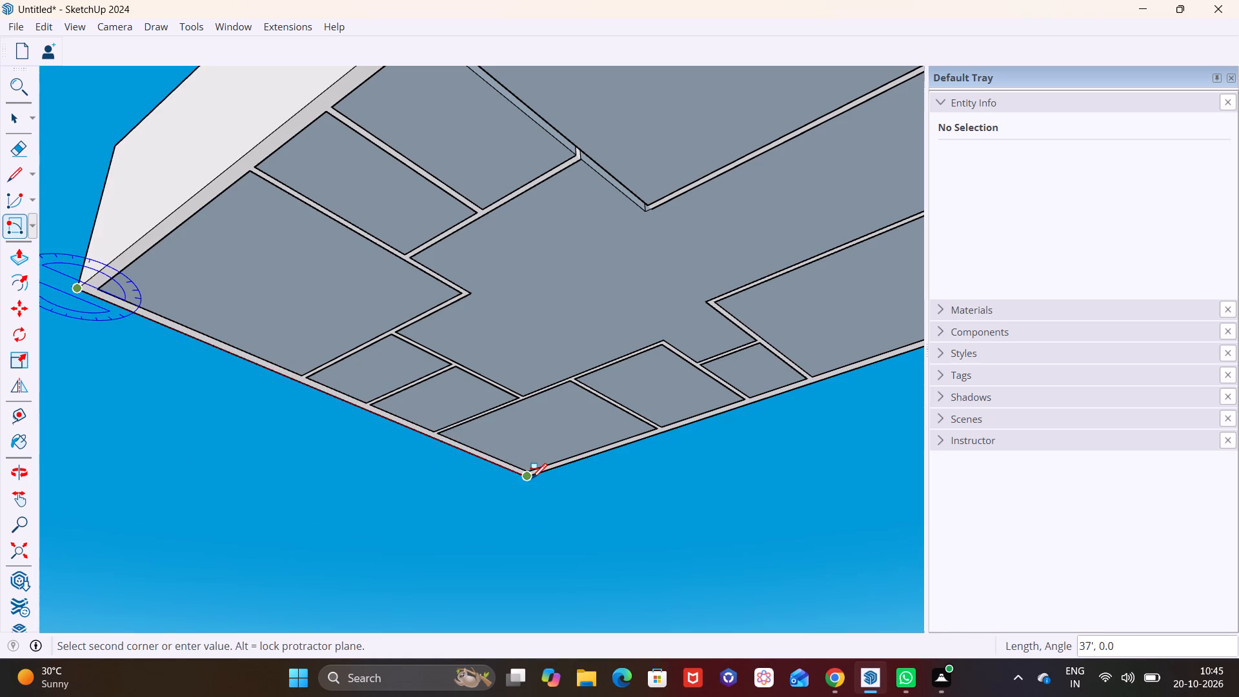
click(531, 478)
text(1')
key(Return)
key(space)
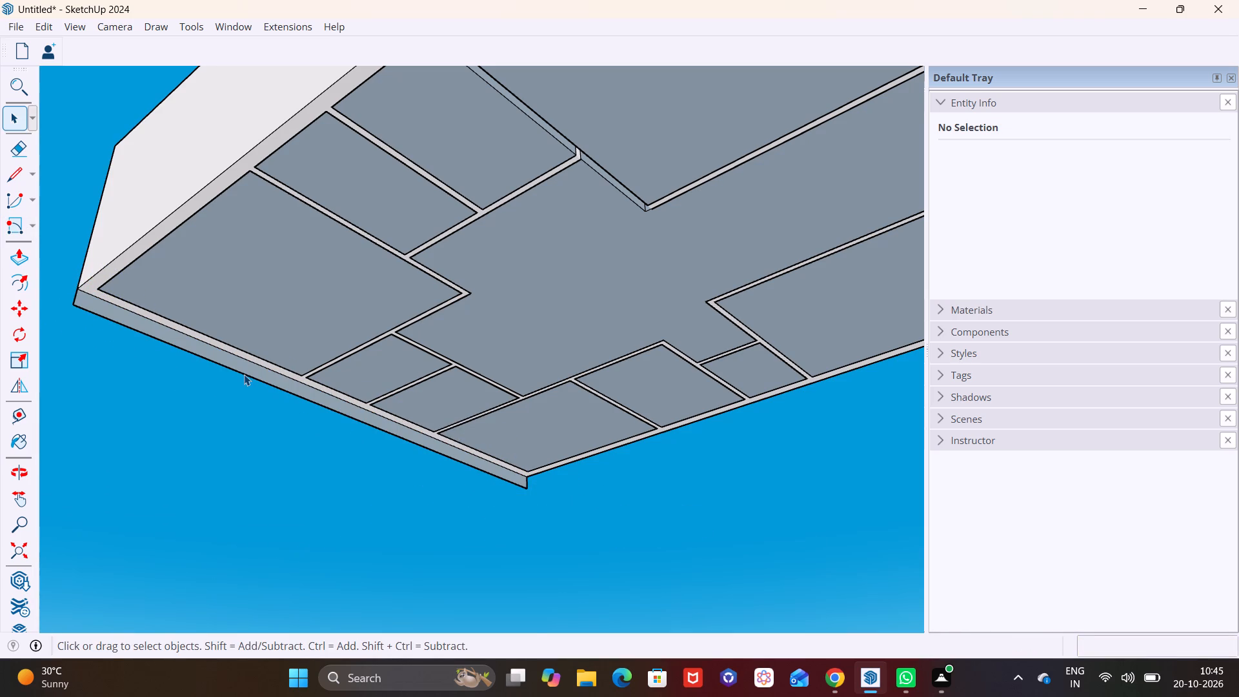
Group the 37' by 1' vertical rectangle below the rear wall together with its edges.
double_click(243, 370)
right_click(243, 370)
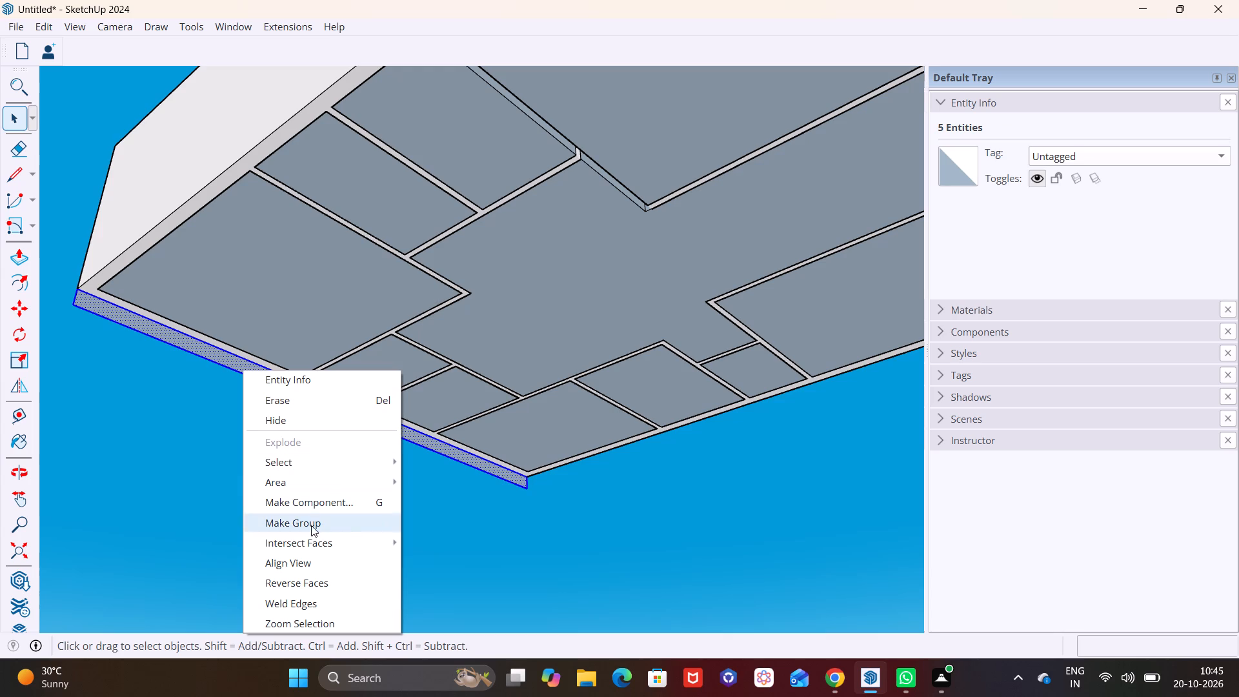
click(325, 525)
Inside the group, Push/Pull the 37' by 1' face beneath the whole plan to the opposite end wall, forming a solid base slab.
double_click(245, 366)
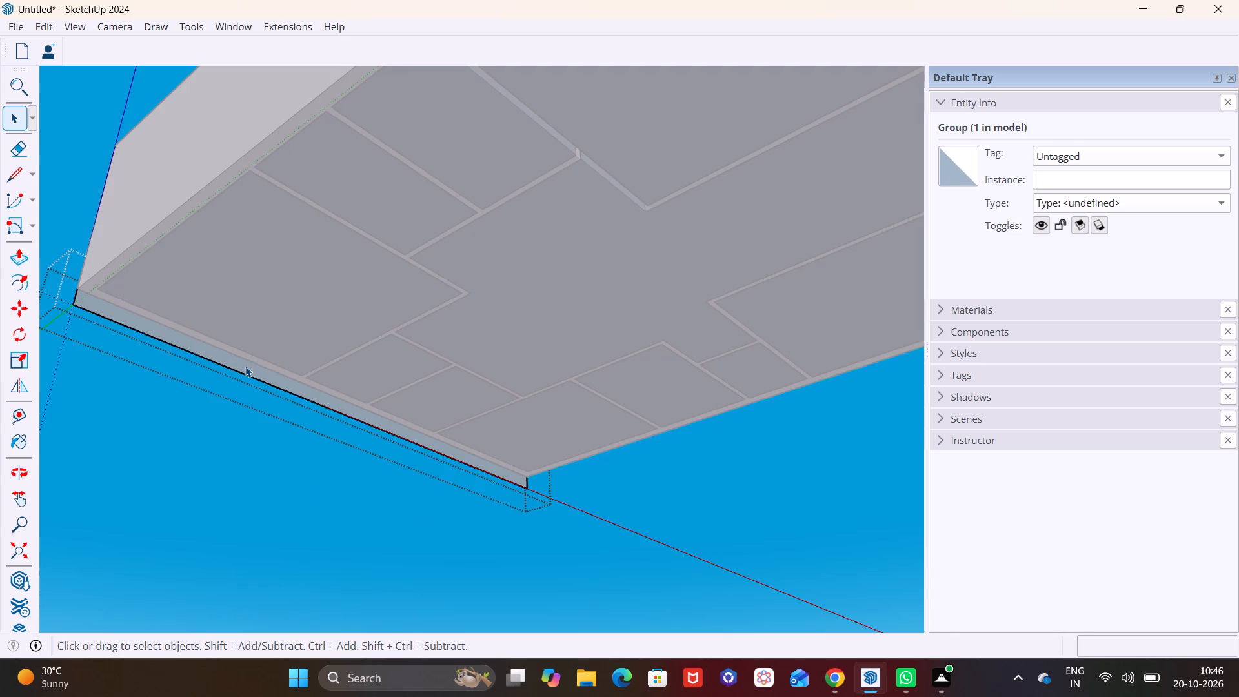
click(245, 370)
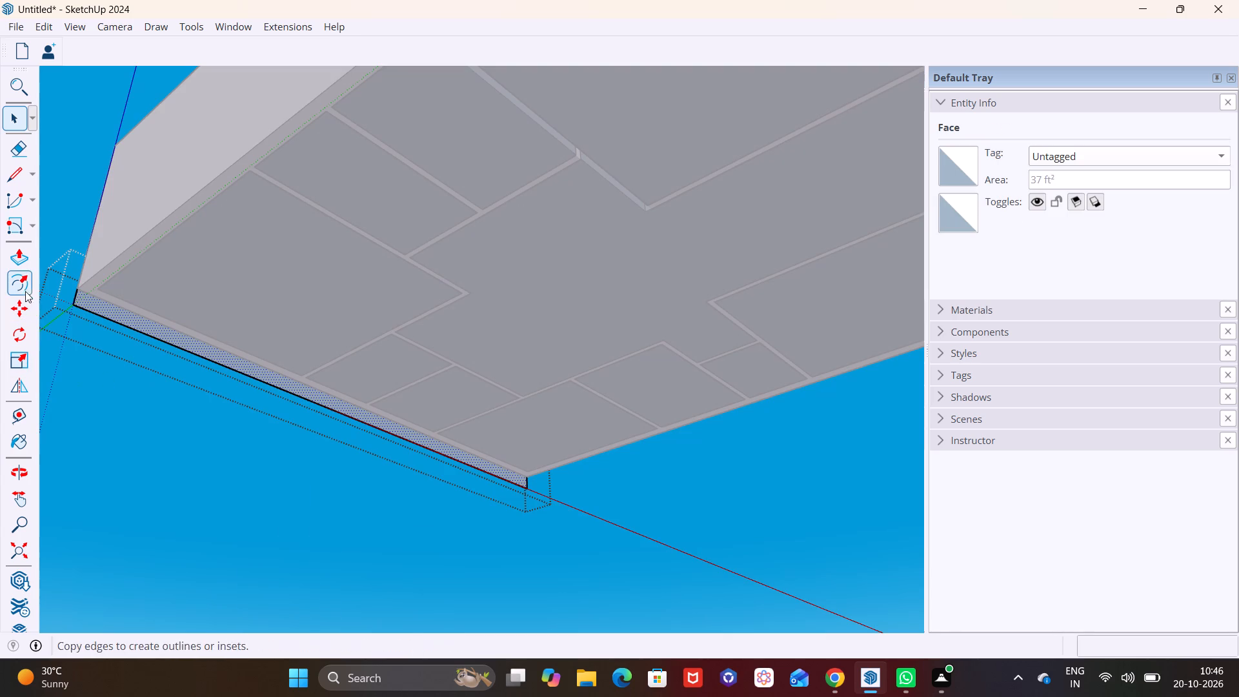
click(17, 254)
click(114, 311)
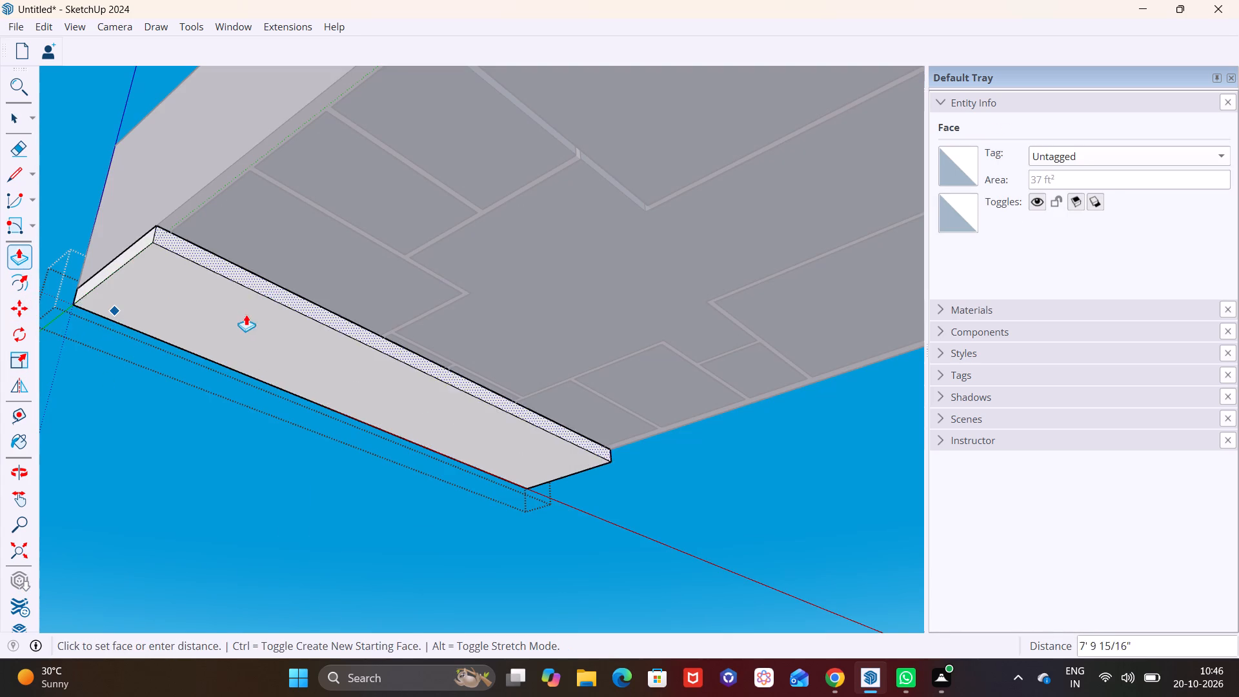
scroll(310, 320, down, 8)
shift+middle_drag(541, 254, 323, 411)
middle_drag(464, 288, 401, 407)
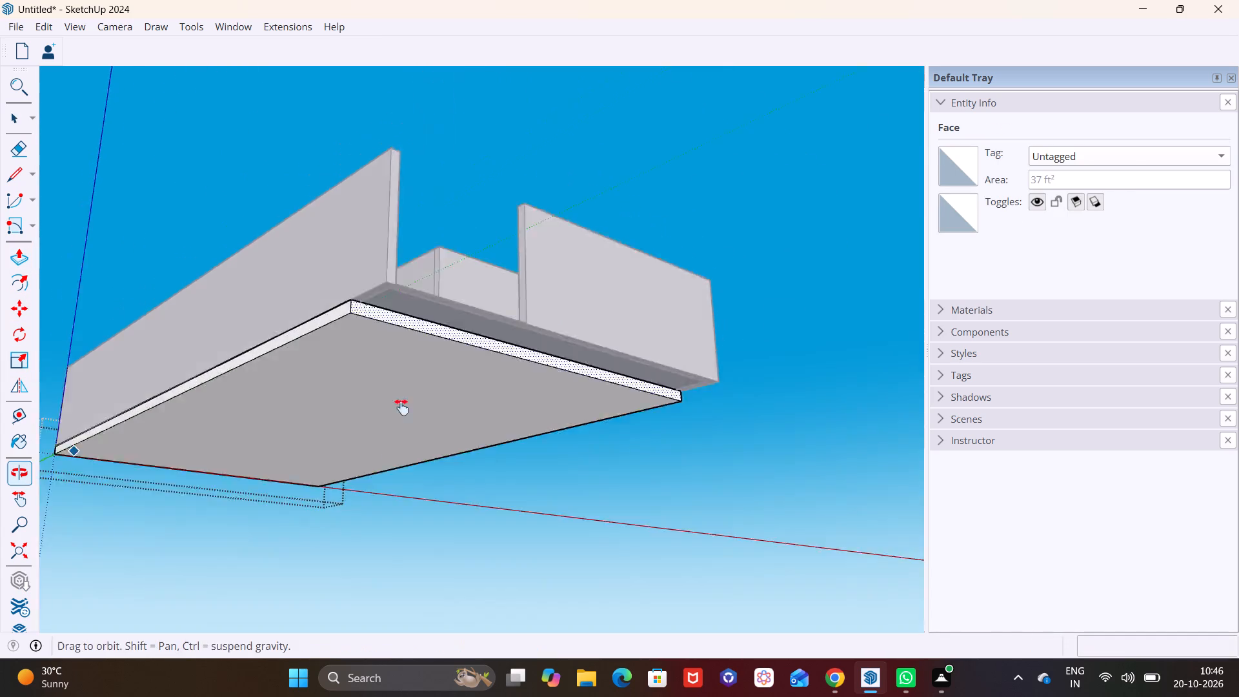
middle_drag(401, 407, 379, 473)
click(325, 418)
key(space)
click(946, 298)
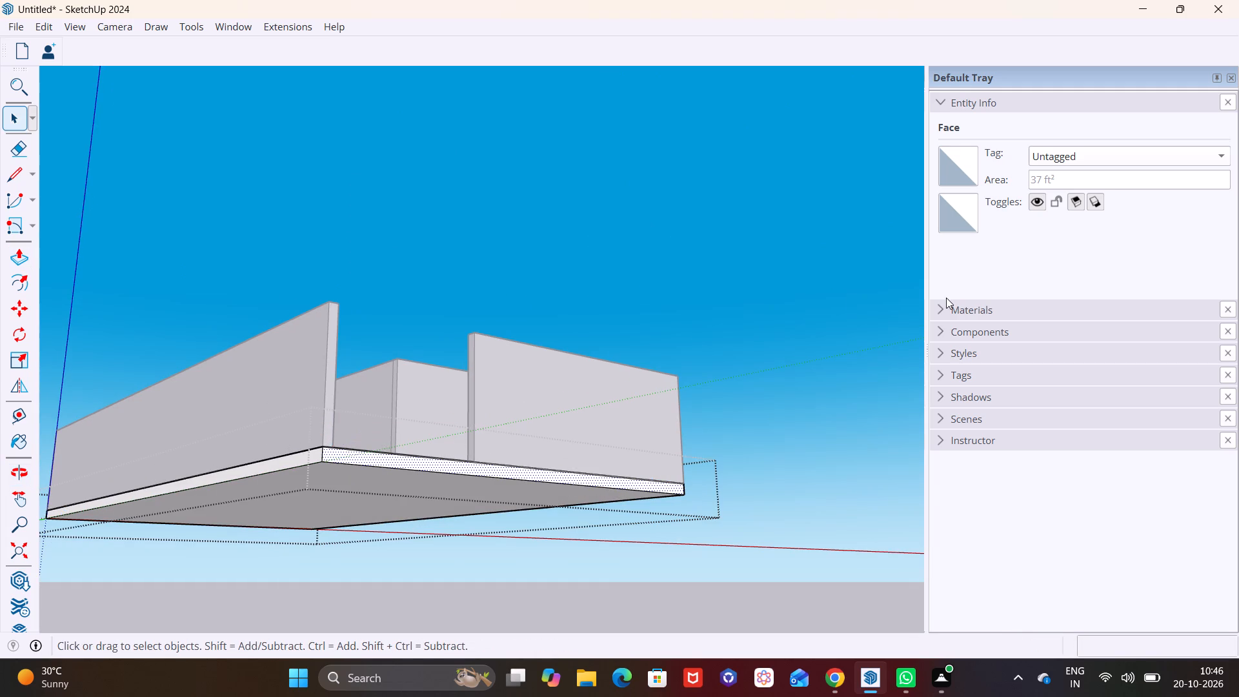
click(840, 351)
Copy the entire storey with its base slab straight up, from the slab's bottom outer corner to the top corner of the wall above.
scroll(716, 348, down, 4)
middle_drag(709, 354, 519, 612)
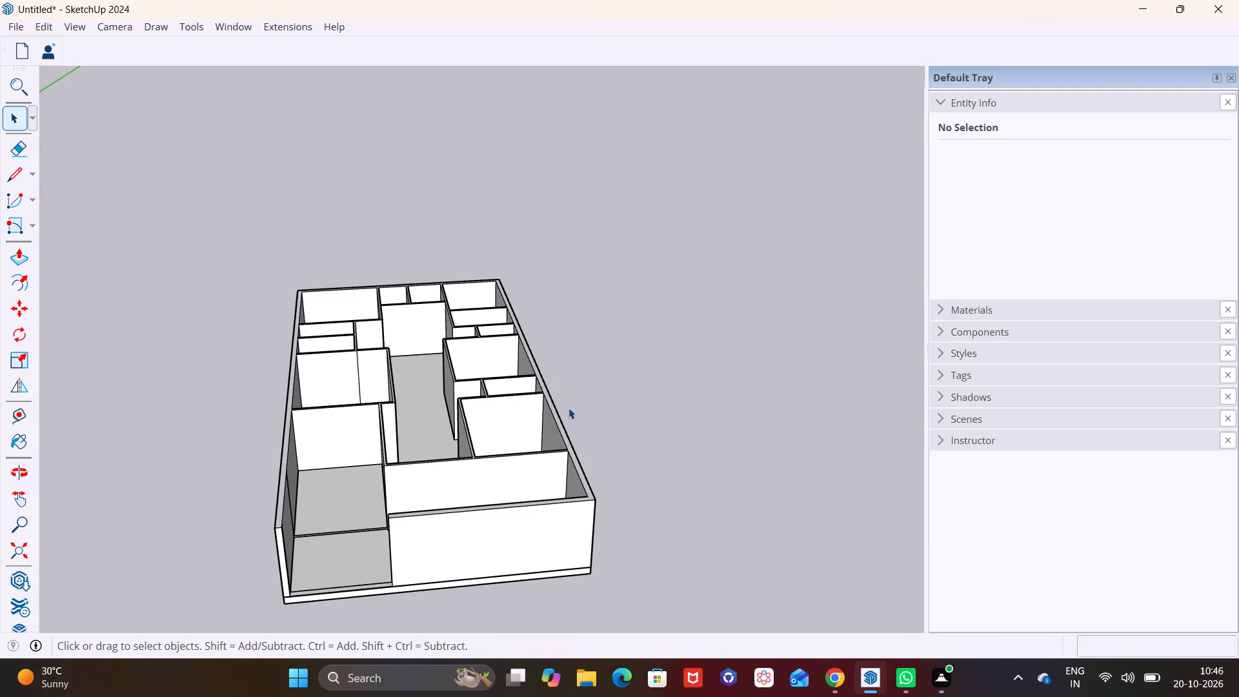
scroll(569, 408, down, 2)
shift+middle_drag(568, 410, 565, 350)
scroll(543, 363, up, 2)
scroll(580, 354, down, 3)
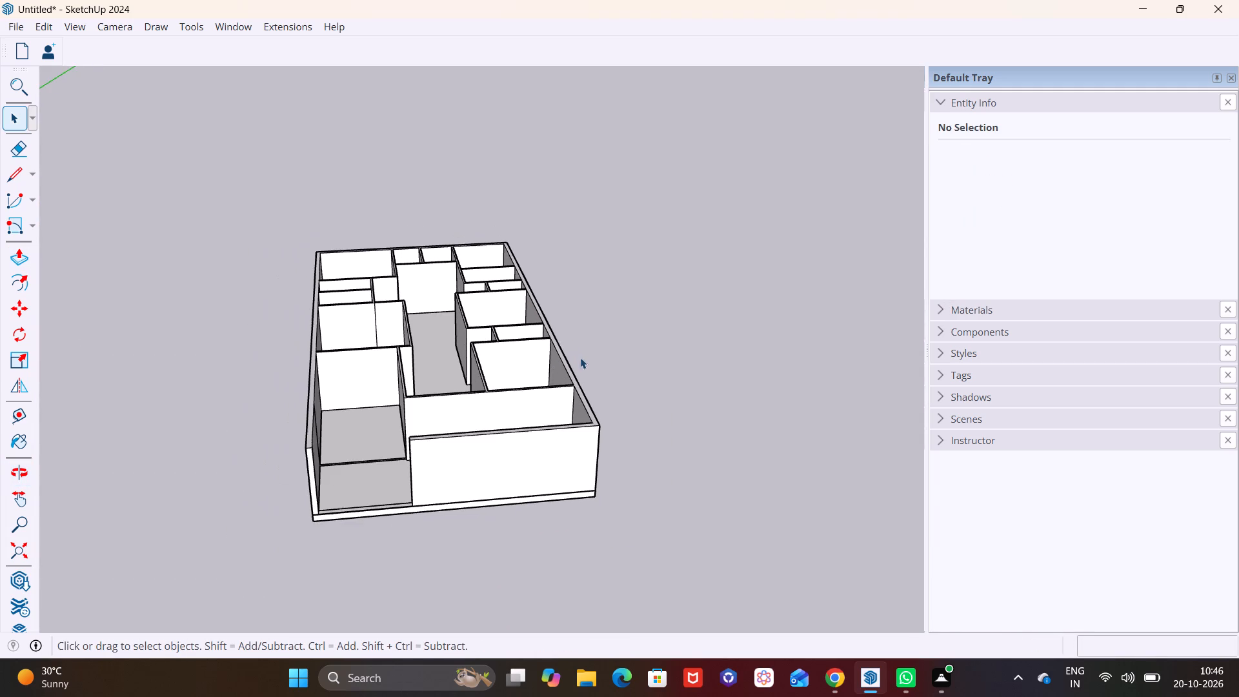
middle_drag(589, 377, 557, 462)
scroll(552, 368, down, 6)
drag(359, 228, 644, 545)
key(m)
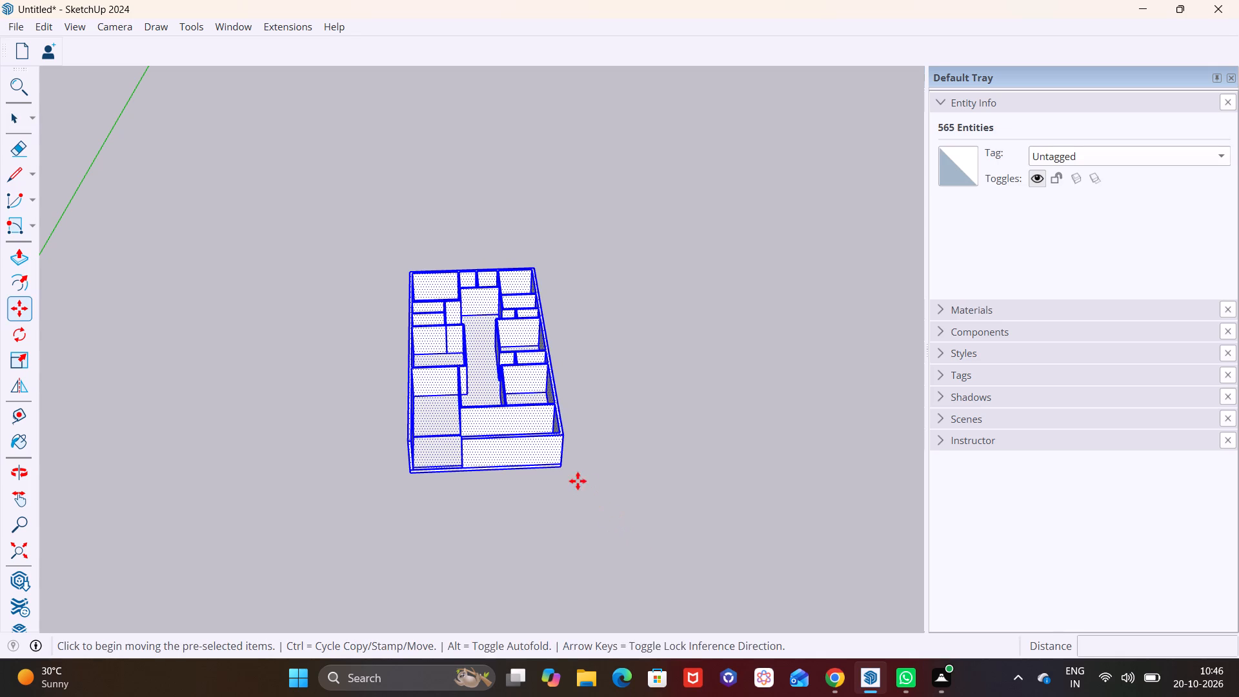
scroll(571, 476, up, 5)
middle_drag(460, 481, 476, 272)
scroll(376, 297, up, 8)
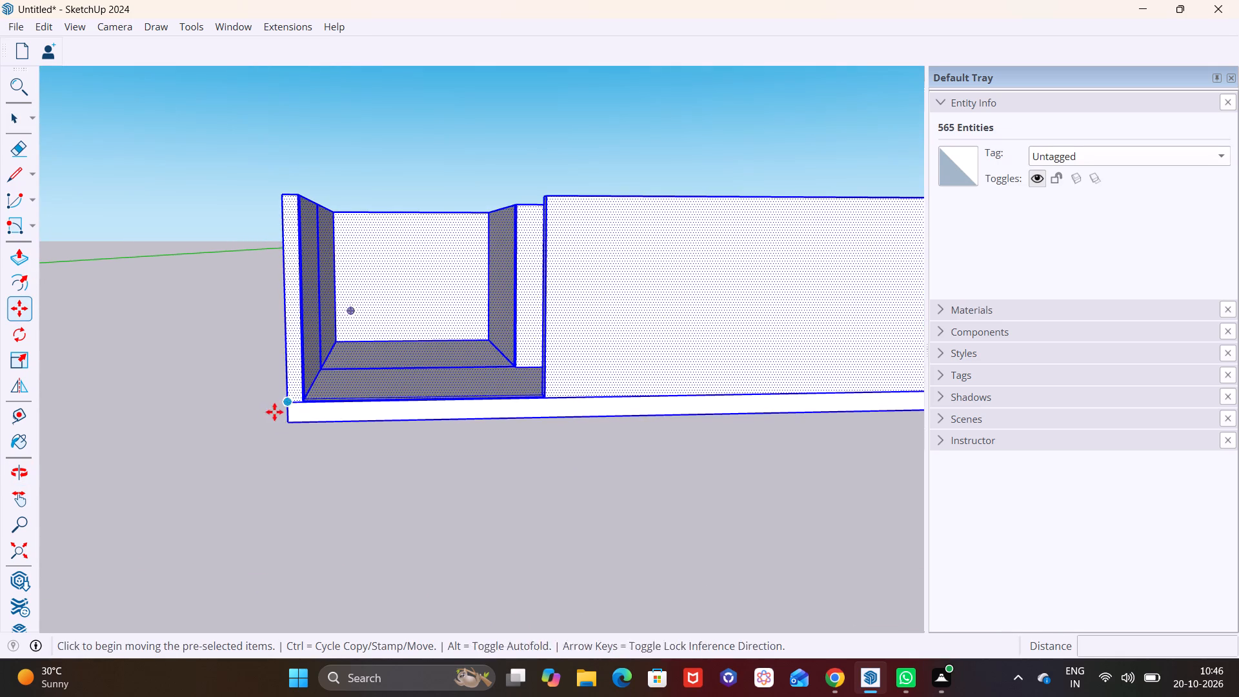
click(287, 423)
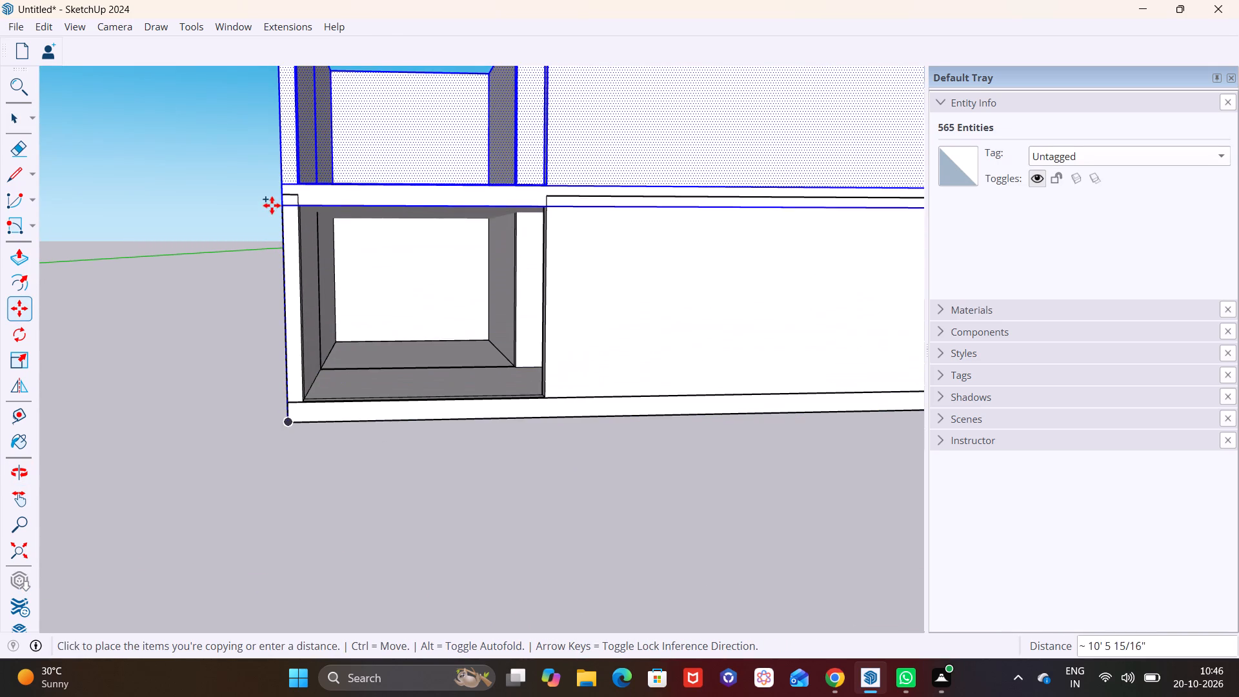
click(280, 194)
key(space)
click(445, 472)
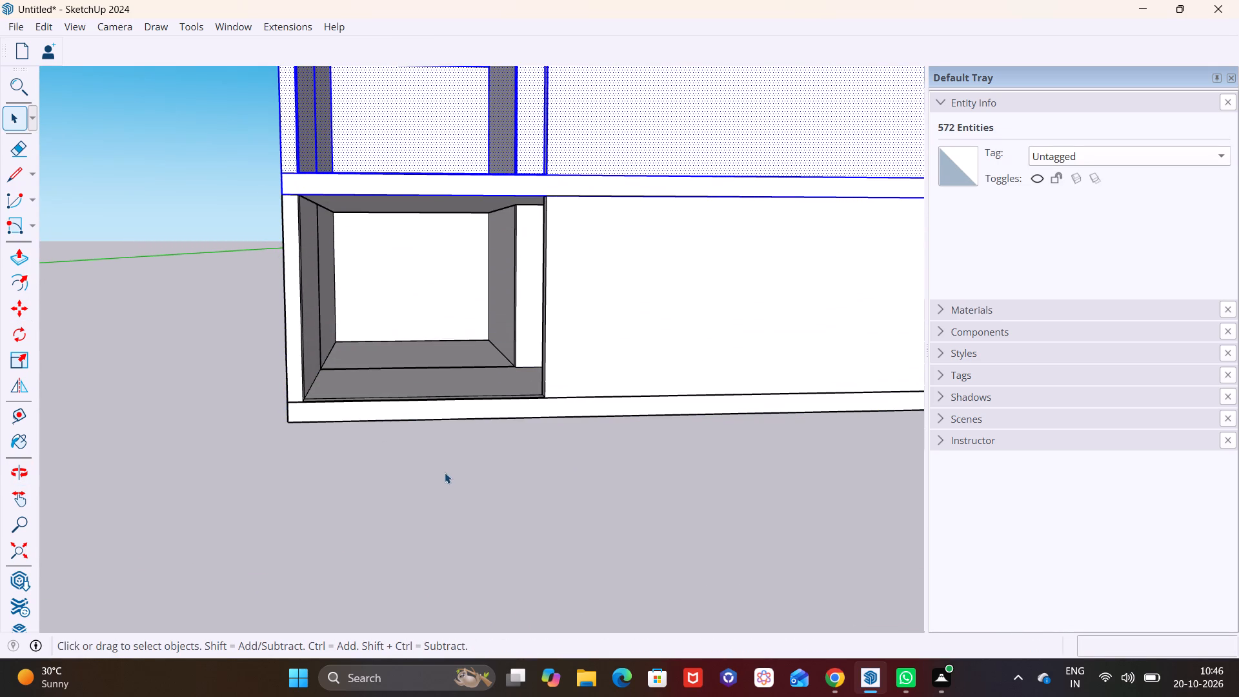
scroll(458, 478, down, 7)
middle_drag(613, 386, 634, 492)
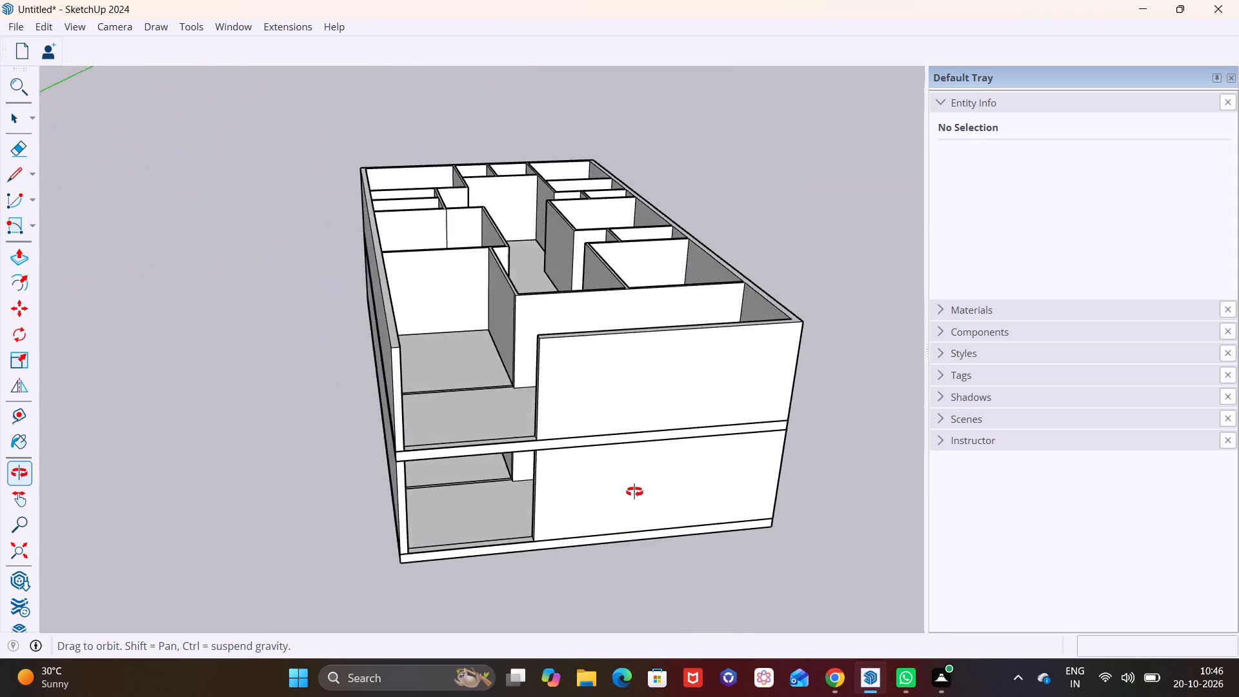
middle_drag(634, 492, 622, 487)
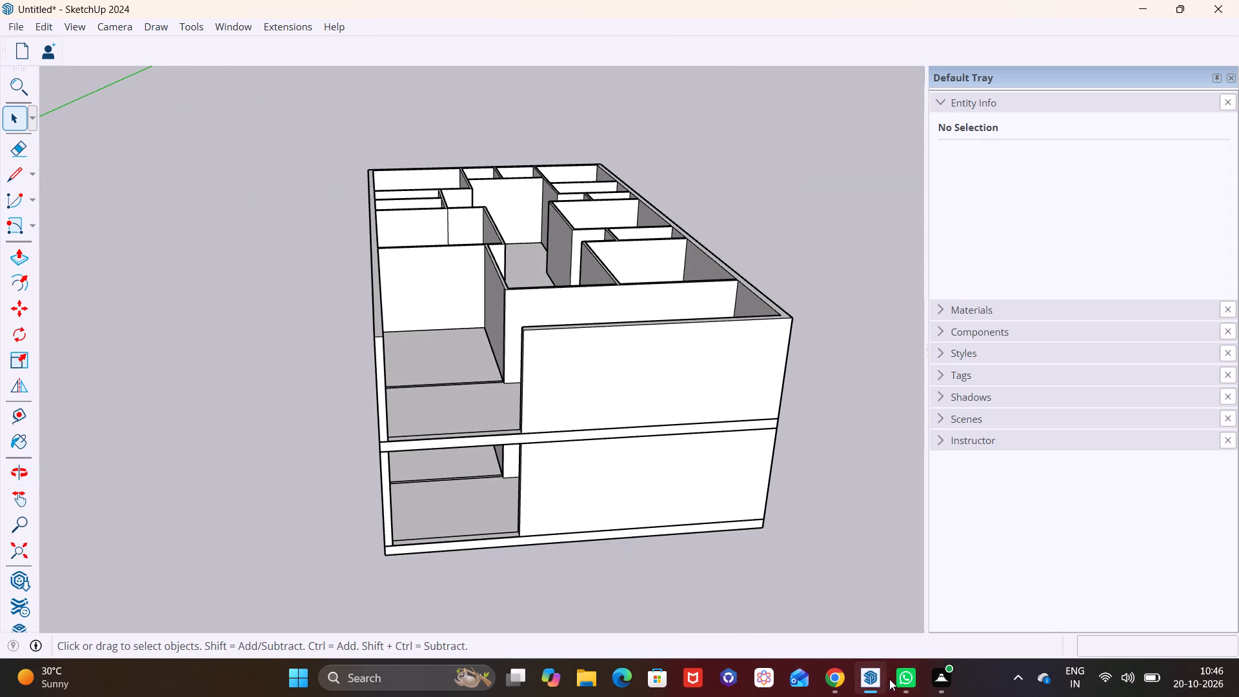
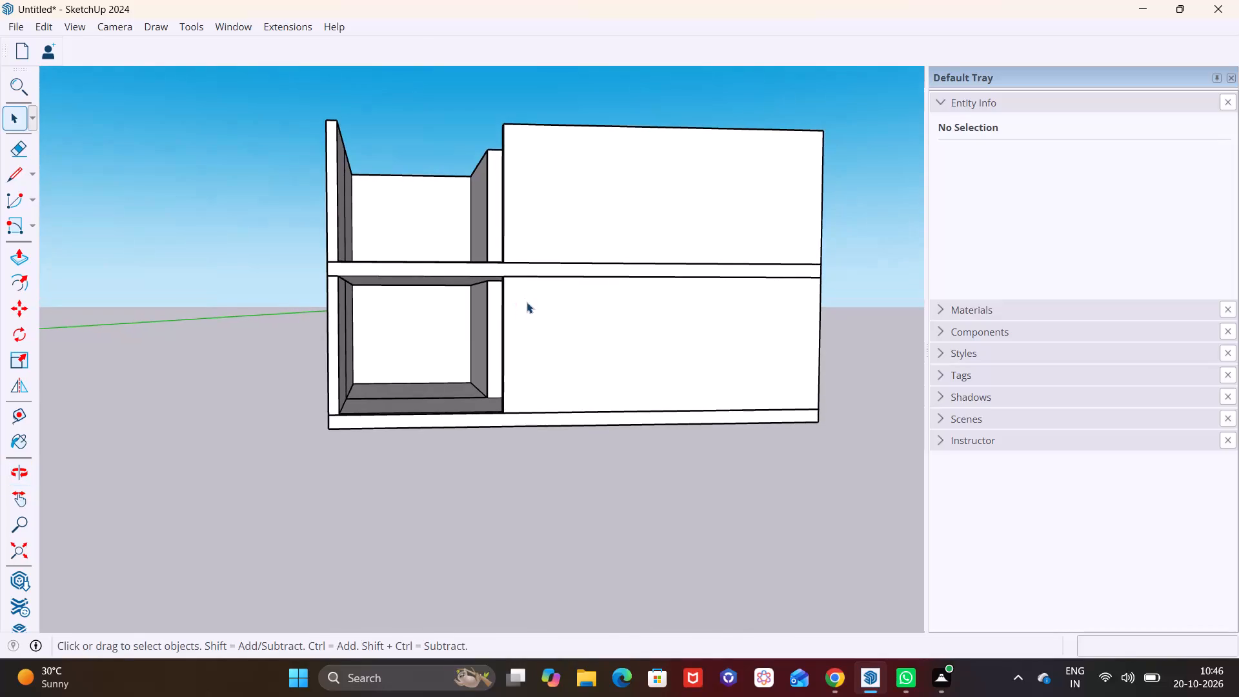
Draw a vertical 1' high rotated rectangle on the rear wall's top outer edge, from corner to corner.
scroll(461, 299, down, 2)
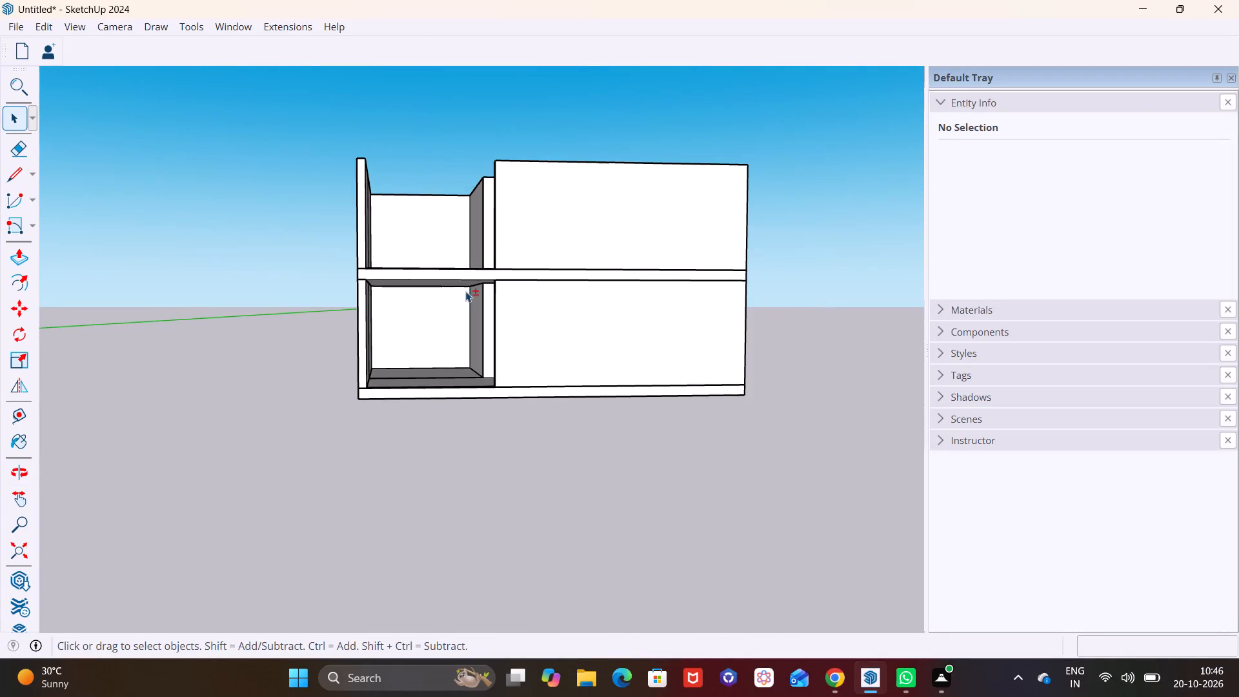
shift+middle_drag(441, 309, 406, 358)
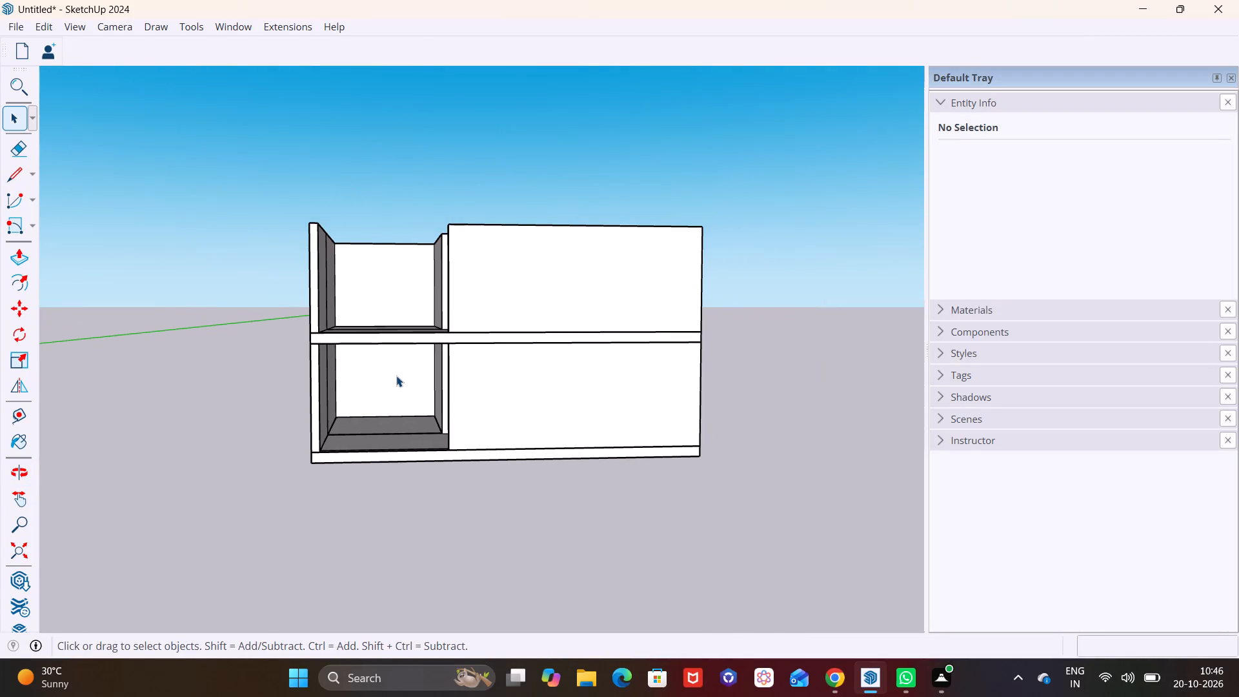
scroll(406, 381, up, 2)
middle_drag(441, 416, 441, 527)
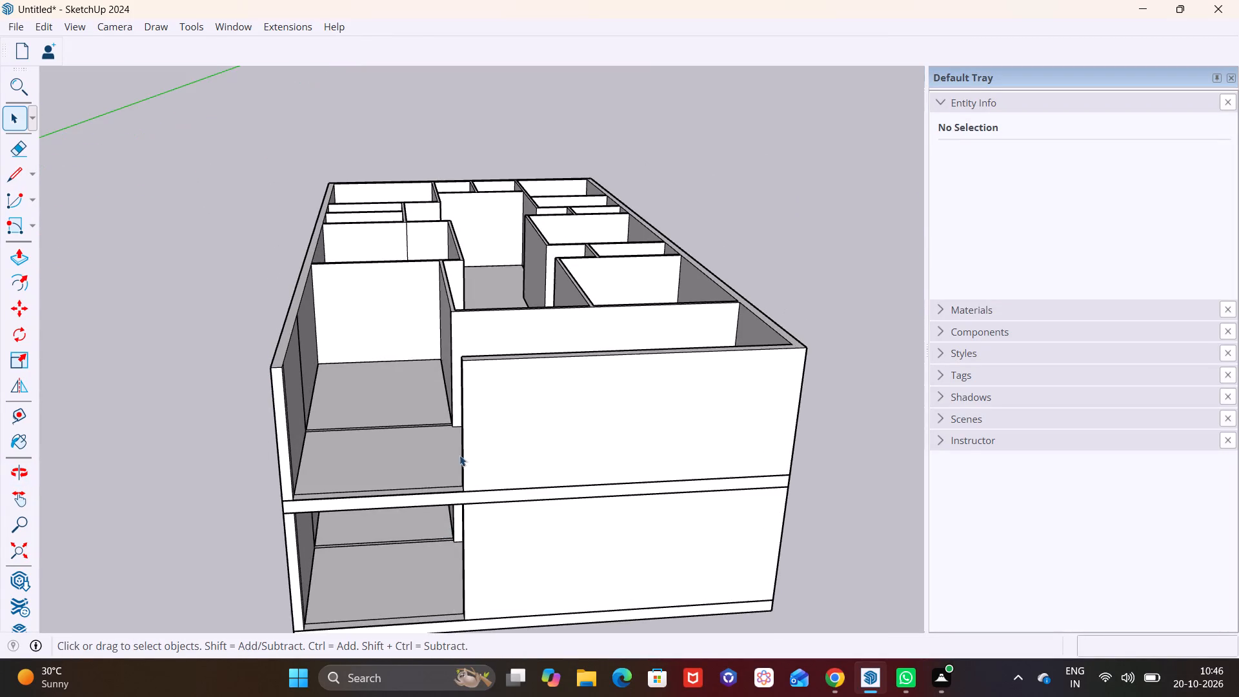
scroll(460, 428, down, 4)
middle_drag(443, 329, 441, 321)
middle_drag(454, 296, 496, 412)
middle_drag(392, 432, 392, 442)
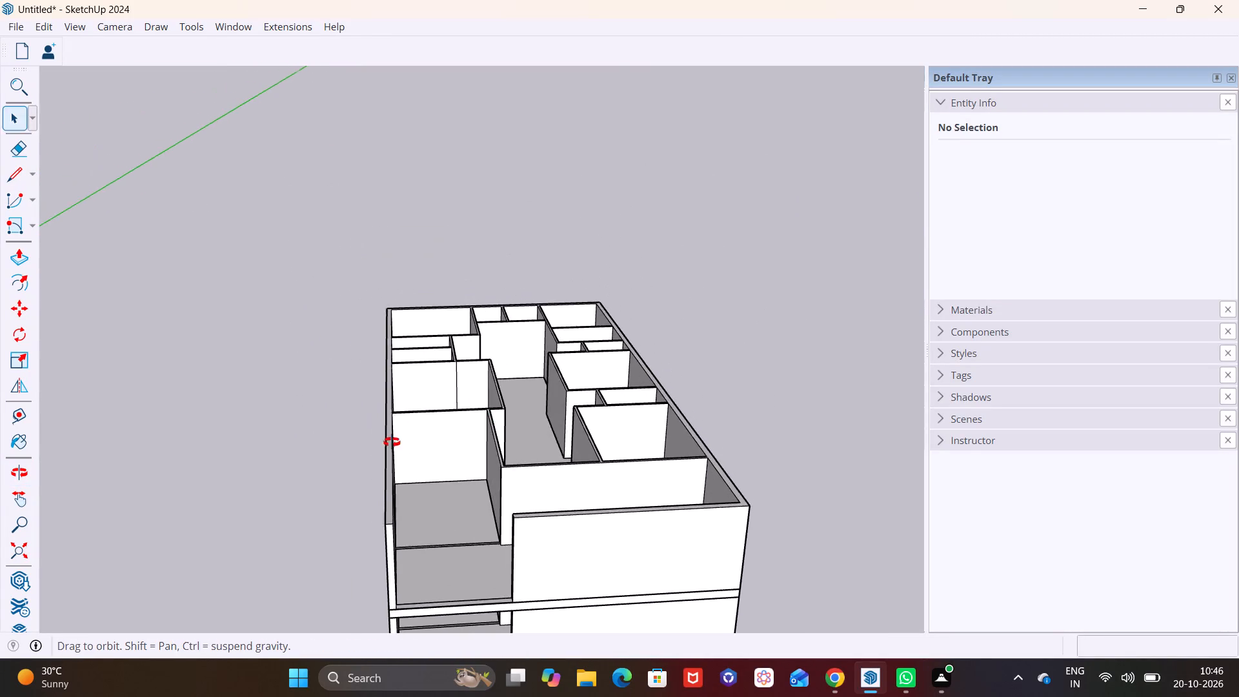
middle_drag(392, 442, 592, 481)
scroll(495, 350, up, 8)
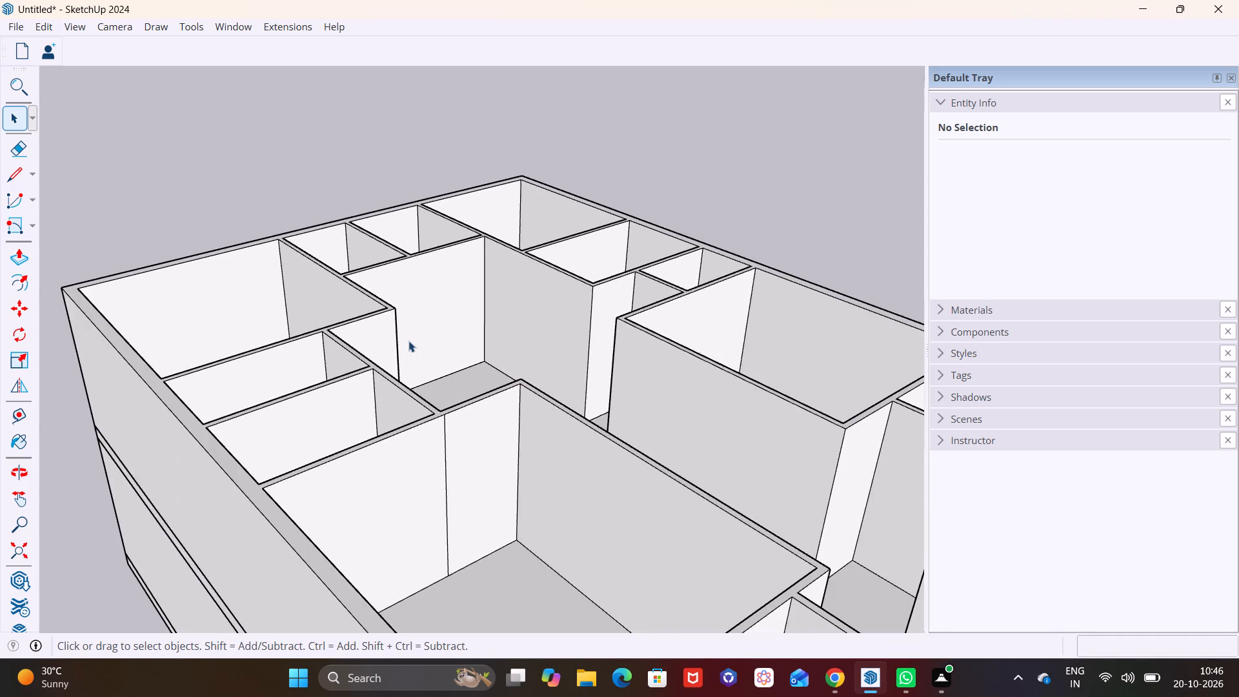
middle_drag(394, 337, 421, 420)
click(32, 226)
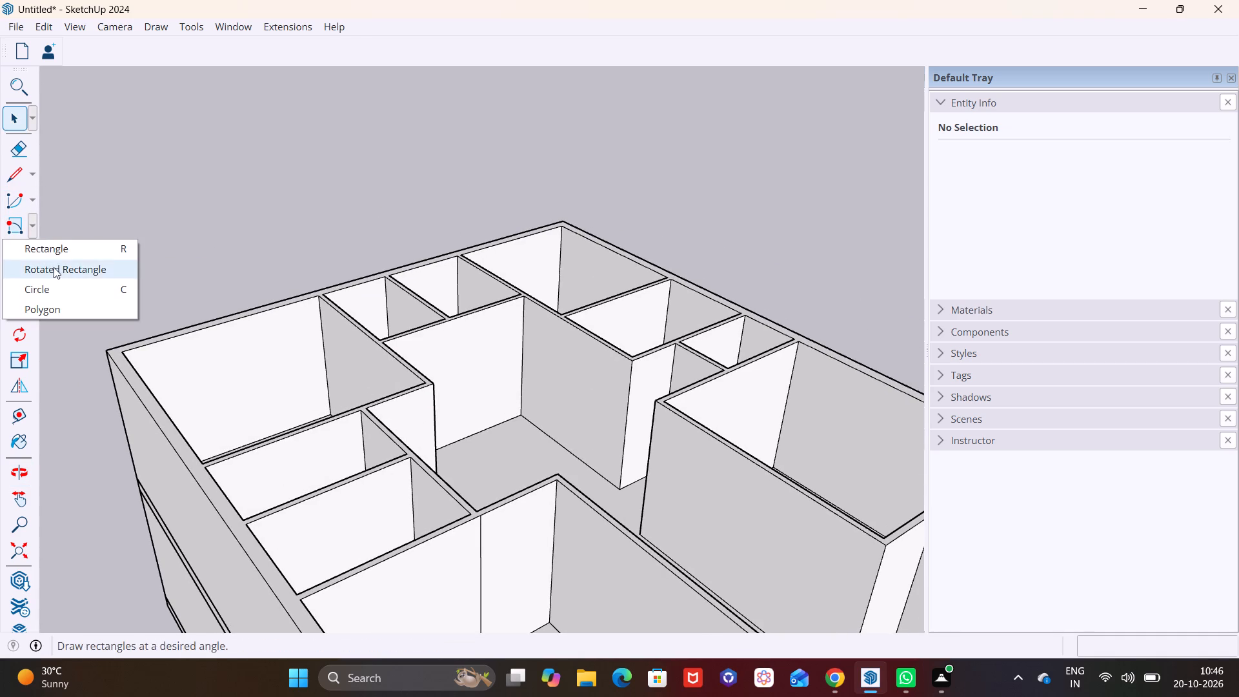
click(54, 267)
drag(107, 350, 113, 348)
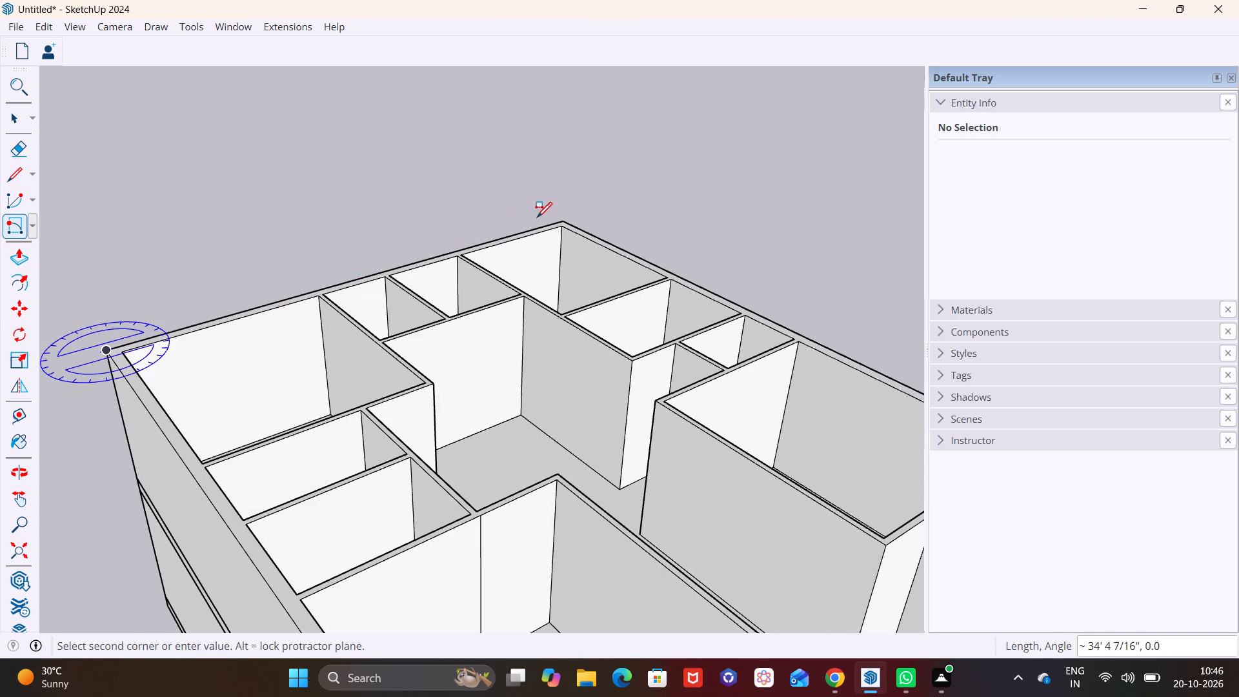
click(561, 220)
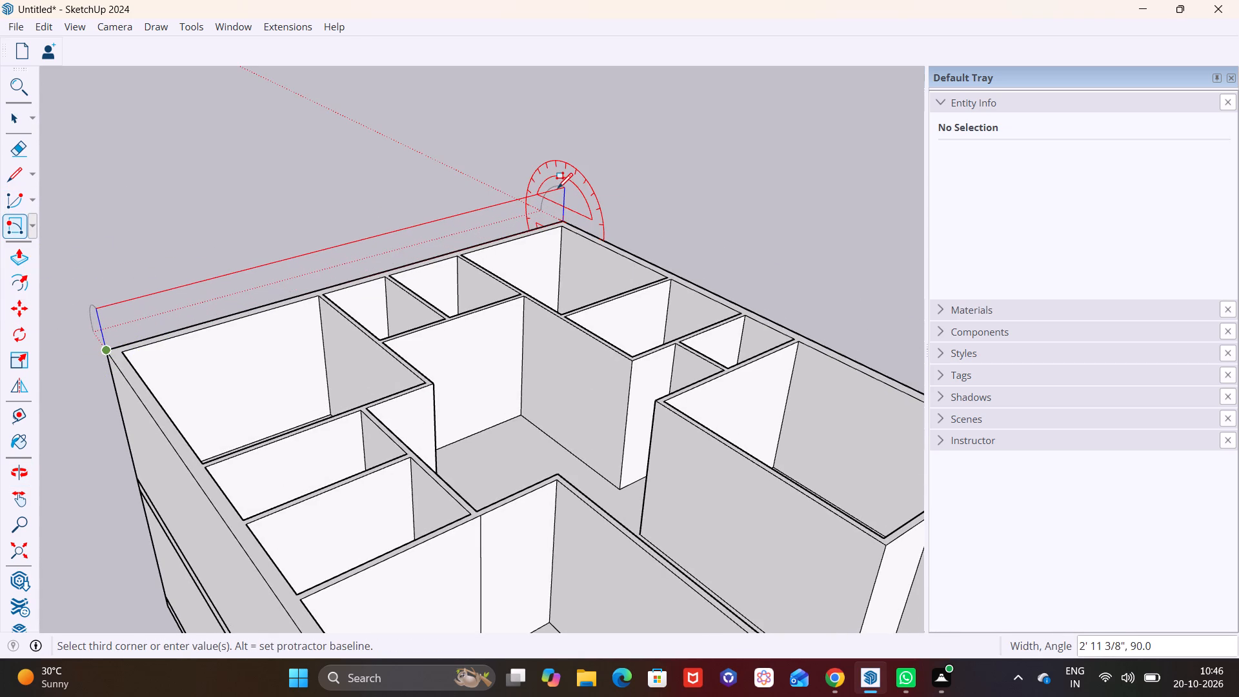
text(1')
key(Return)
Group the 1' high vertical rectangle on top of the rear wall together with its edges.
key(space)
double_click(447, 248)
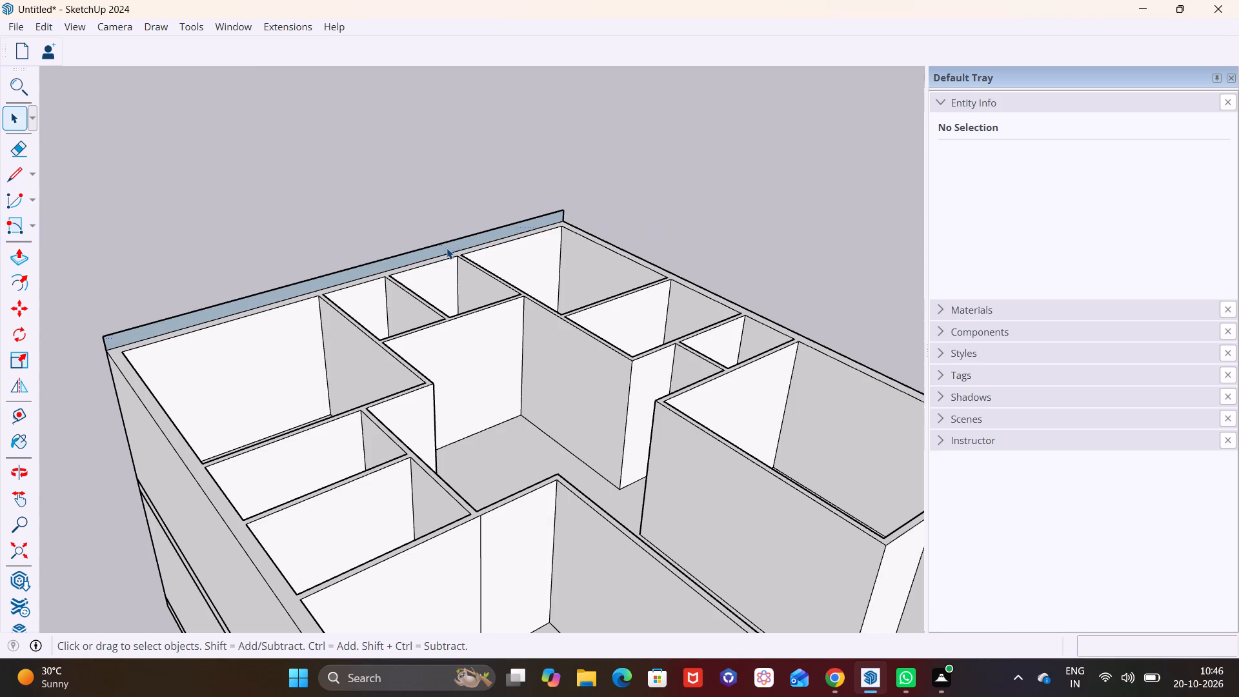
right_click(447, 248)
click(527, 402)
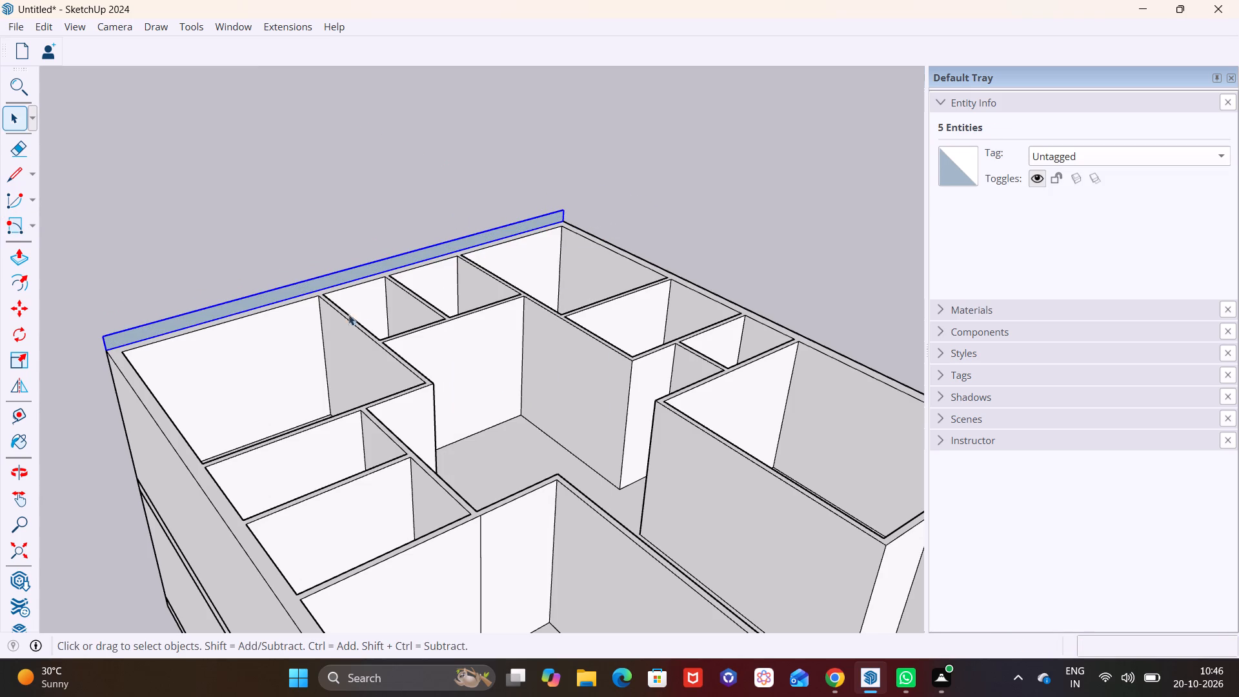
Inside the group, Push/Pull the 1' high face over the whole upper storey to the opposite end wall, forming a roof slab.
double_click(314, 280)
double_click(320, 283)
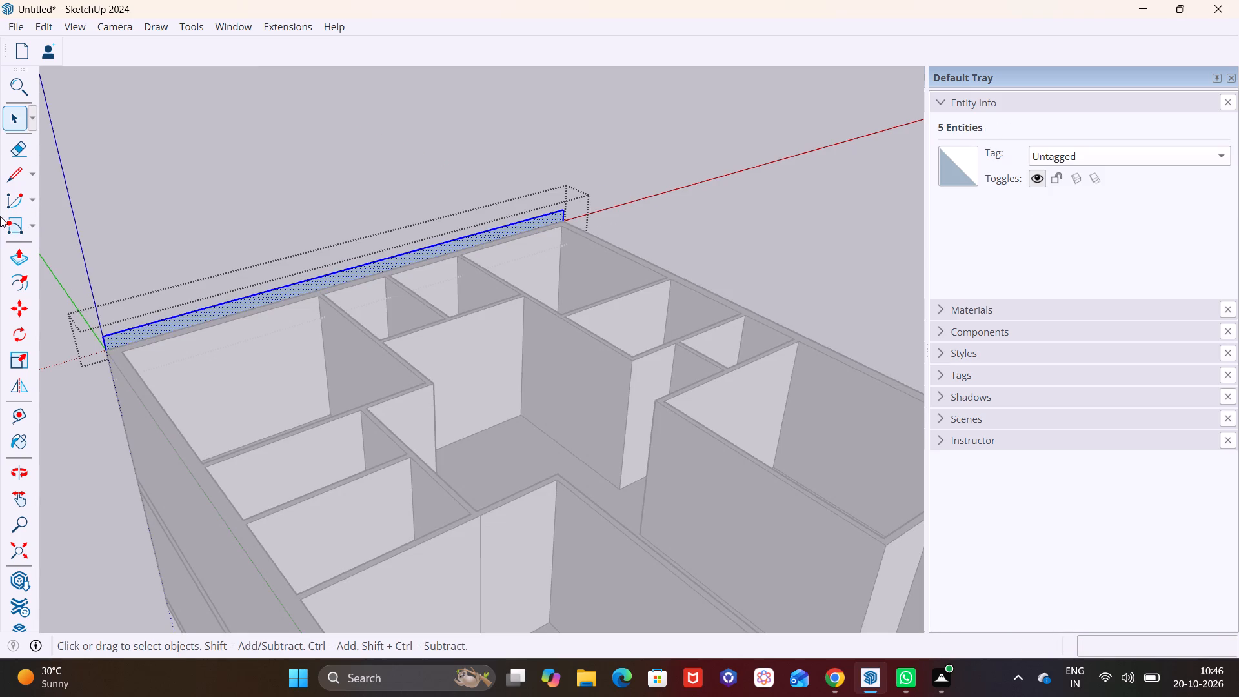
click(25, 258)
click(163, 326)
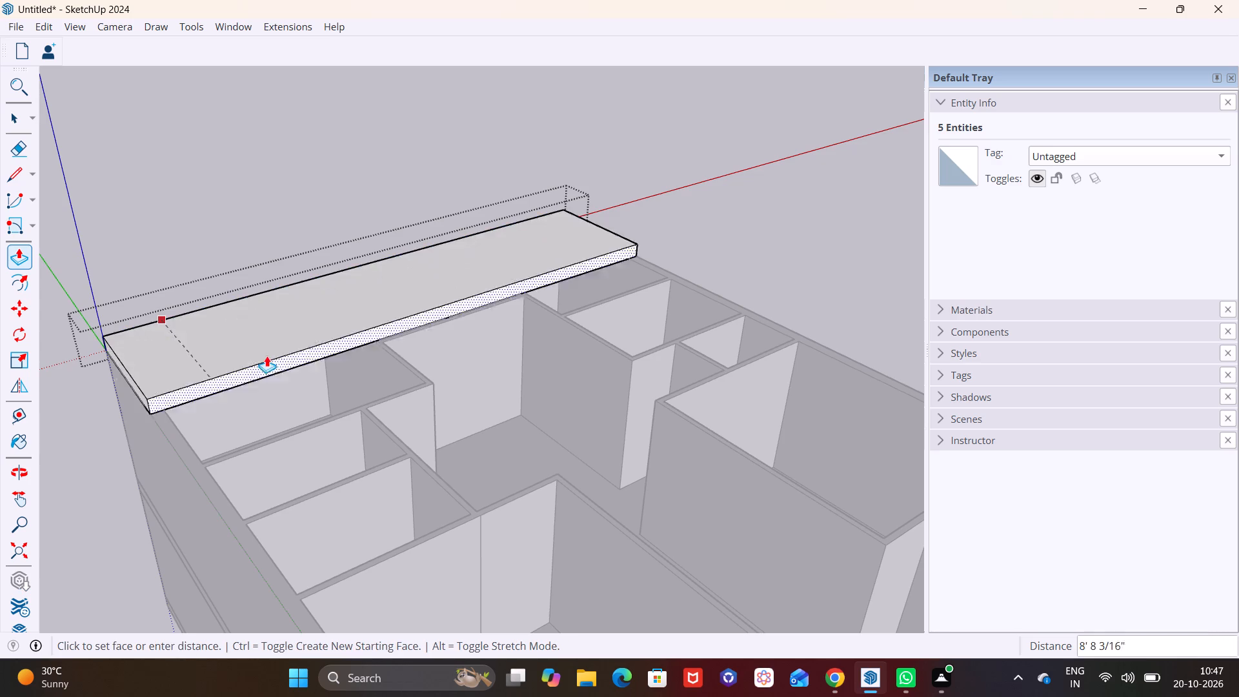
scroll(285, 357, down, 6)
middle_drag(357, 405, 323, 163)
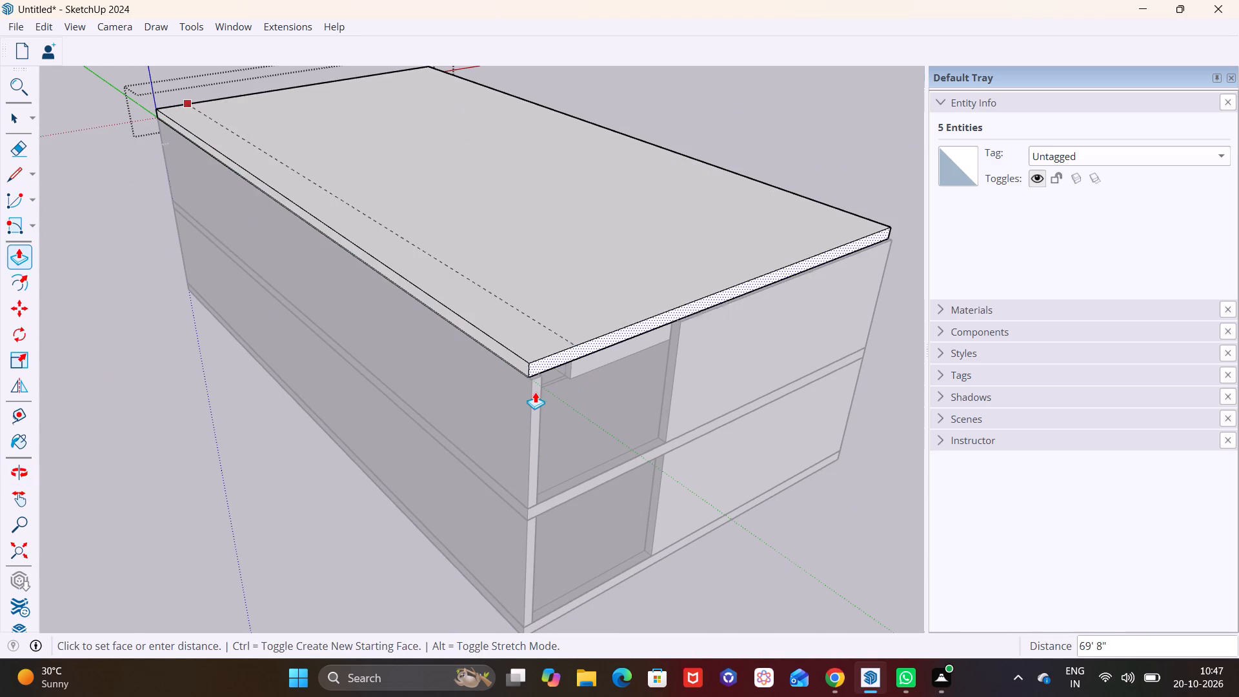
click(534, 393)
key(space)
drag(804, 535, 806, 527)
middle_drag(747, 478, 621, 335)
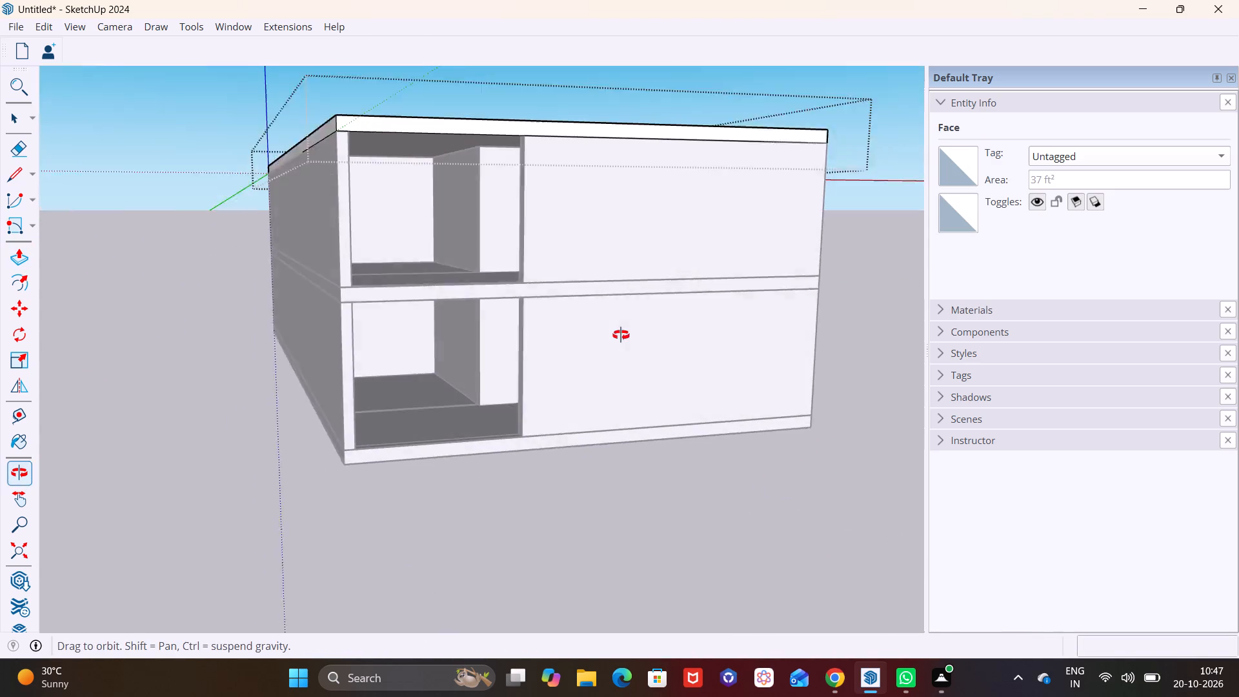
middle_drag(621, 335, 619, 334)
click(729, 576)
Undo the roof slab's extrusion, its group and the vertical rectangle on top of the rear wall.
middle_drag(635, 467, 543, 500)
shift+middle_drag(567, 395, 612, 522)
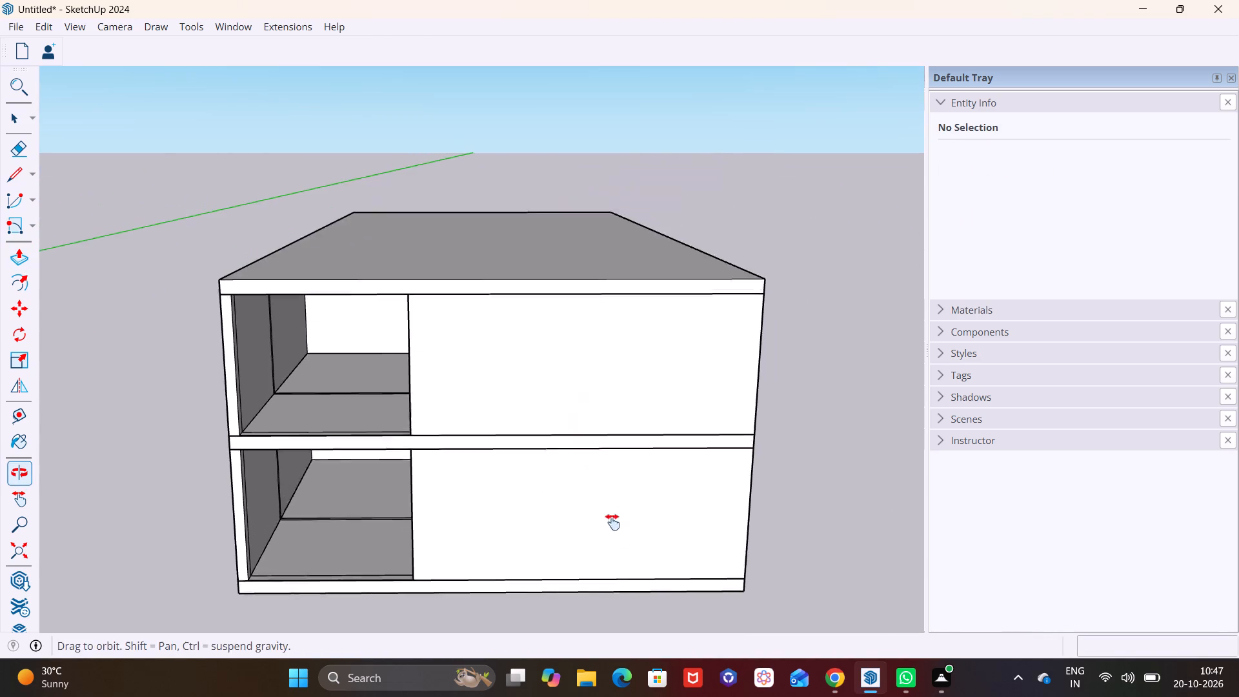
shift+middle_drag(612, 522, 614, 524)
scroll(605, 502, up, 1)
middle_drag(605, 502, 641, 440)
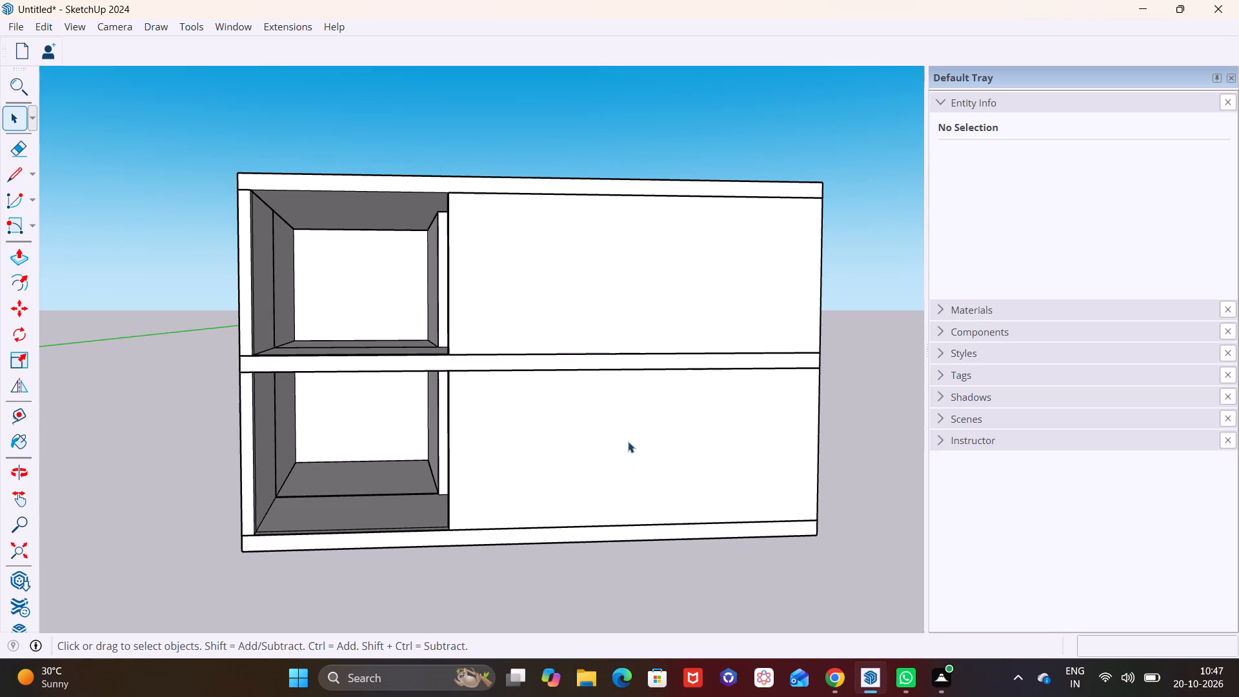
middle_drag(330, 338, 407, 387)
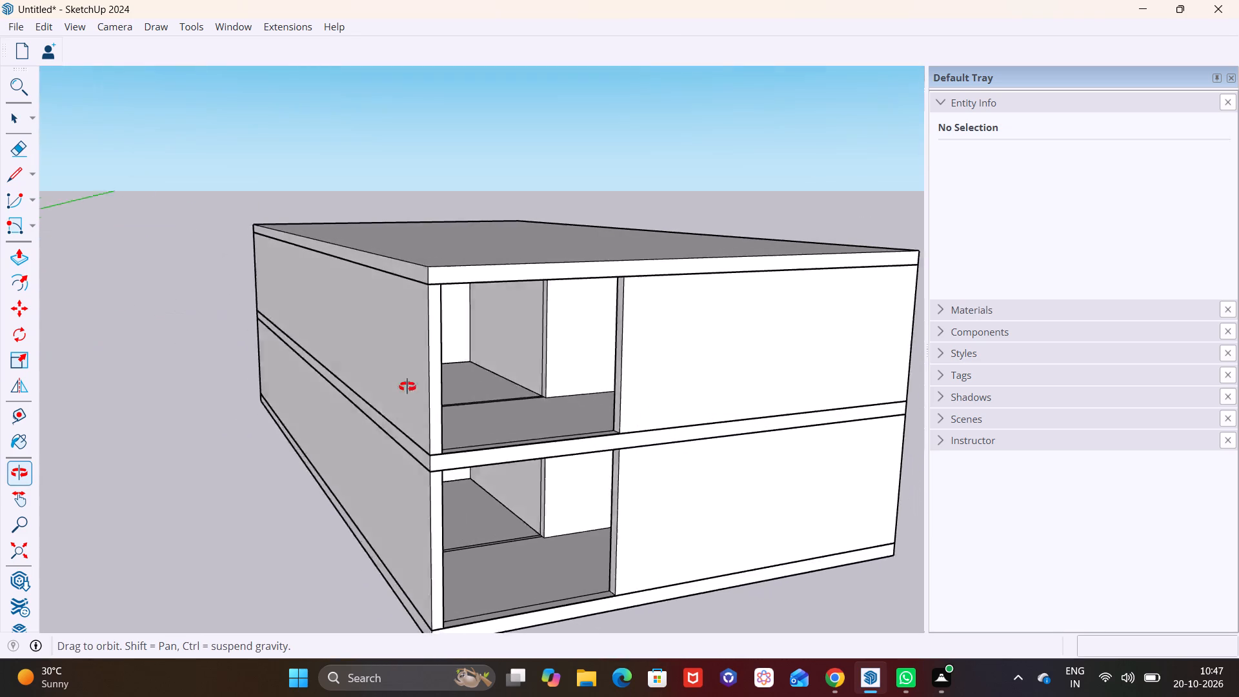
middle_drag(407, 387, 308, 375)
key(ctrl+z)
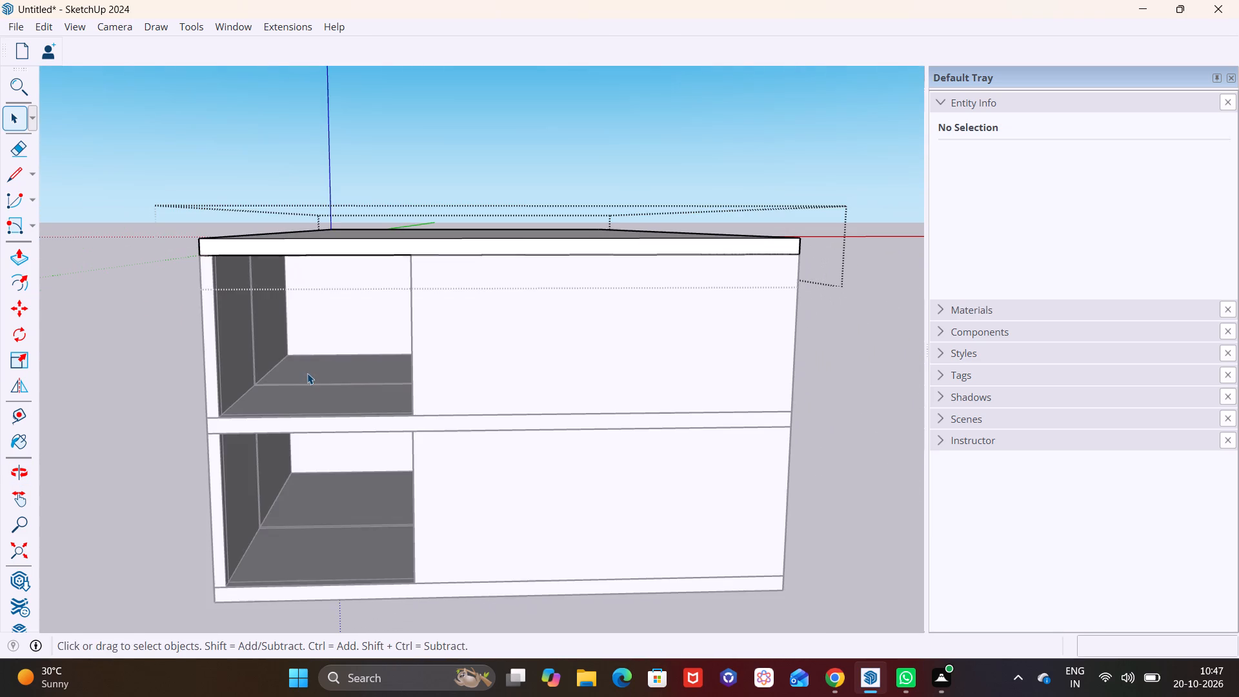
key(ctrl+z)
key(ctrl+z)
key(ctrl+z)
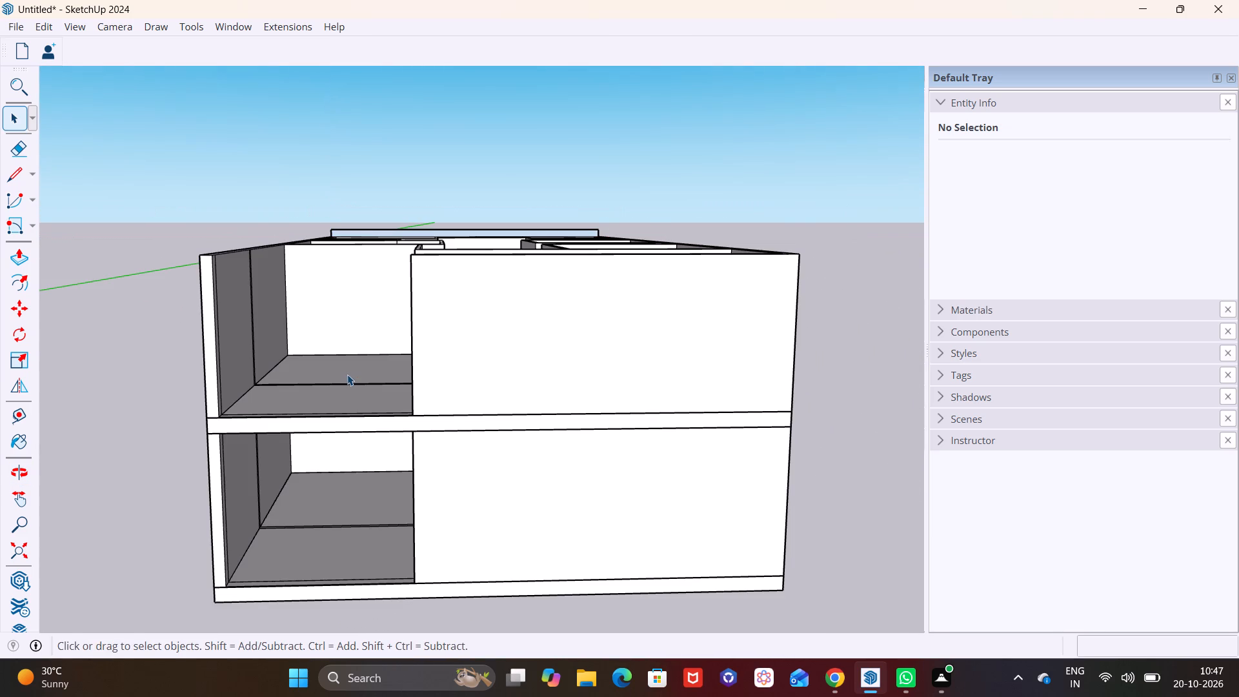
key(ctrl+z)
Undo the upper storey copy, the base slab and the wall extrusion, going back to the flat floor plan.
middle_drag(354, 369, 421, 487)
click(144, 416)
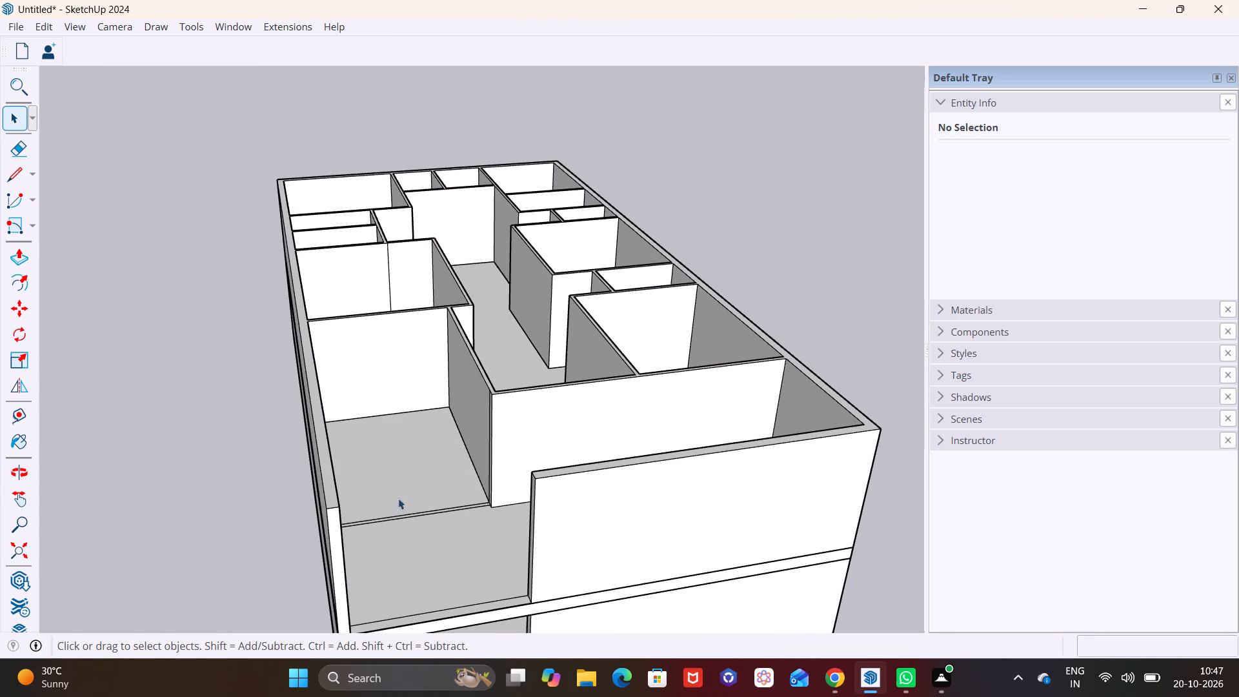
middle_drag(399, 499, 297, 445)
key(ctrl+z)
key(ctrl+z)
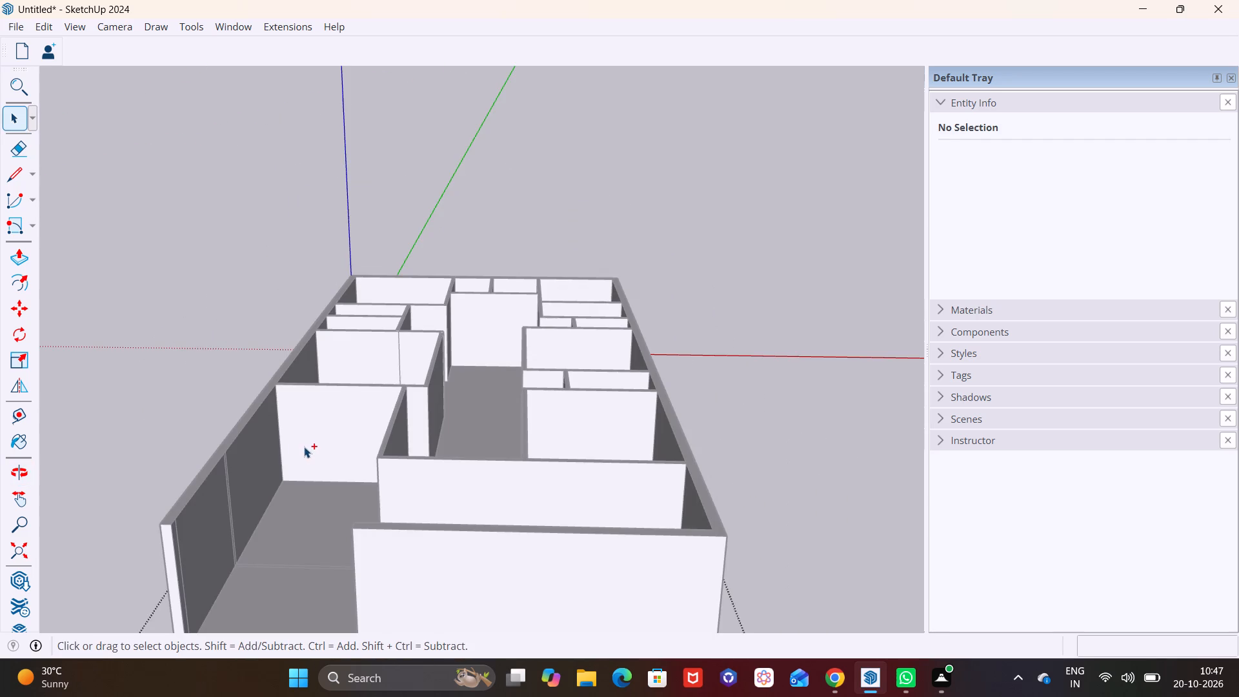
key(ctrl+z)
key(ctrl+z)
key(ctrl+z)
key(ctrl+z)
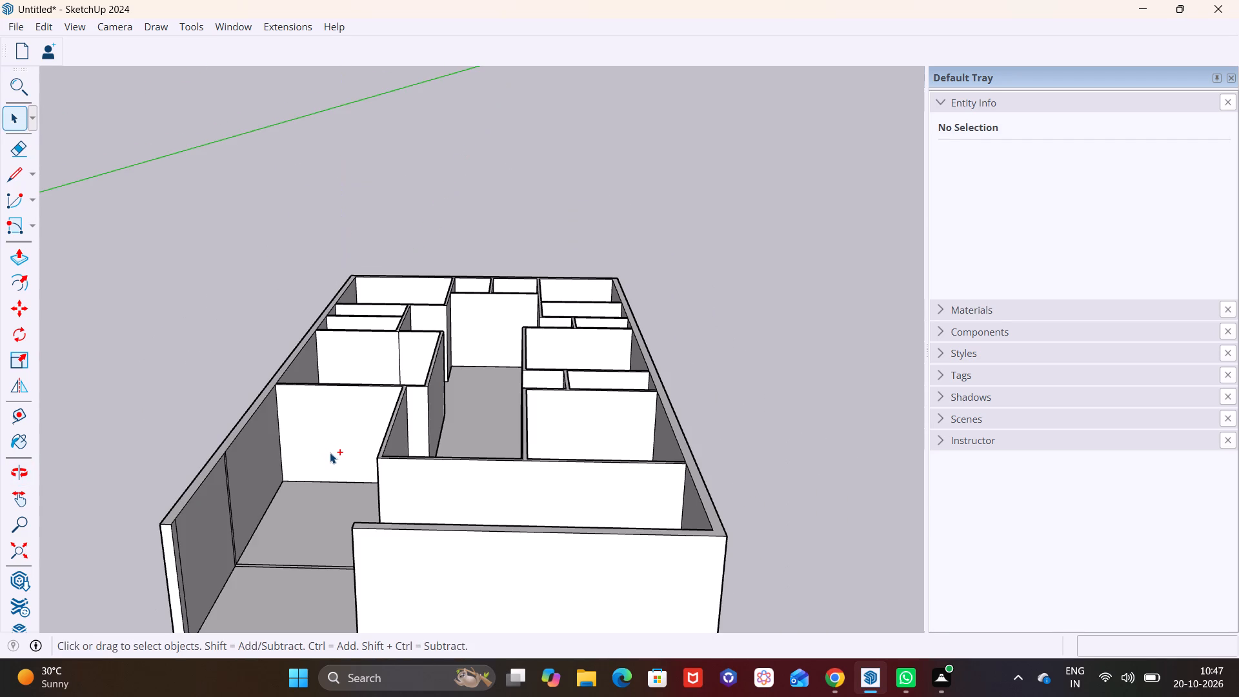
key(ctrl+z)
key(ctrl+z)
key(ctrl+z)
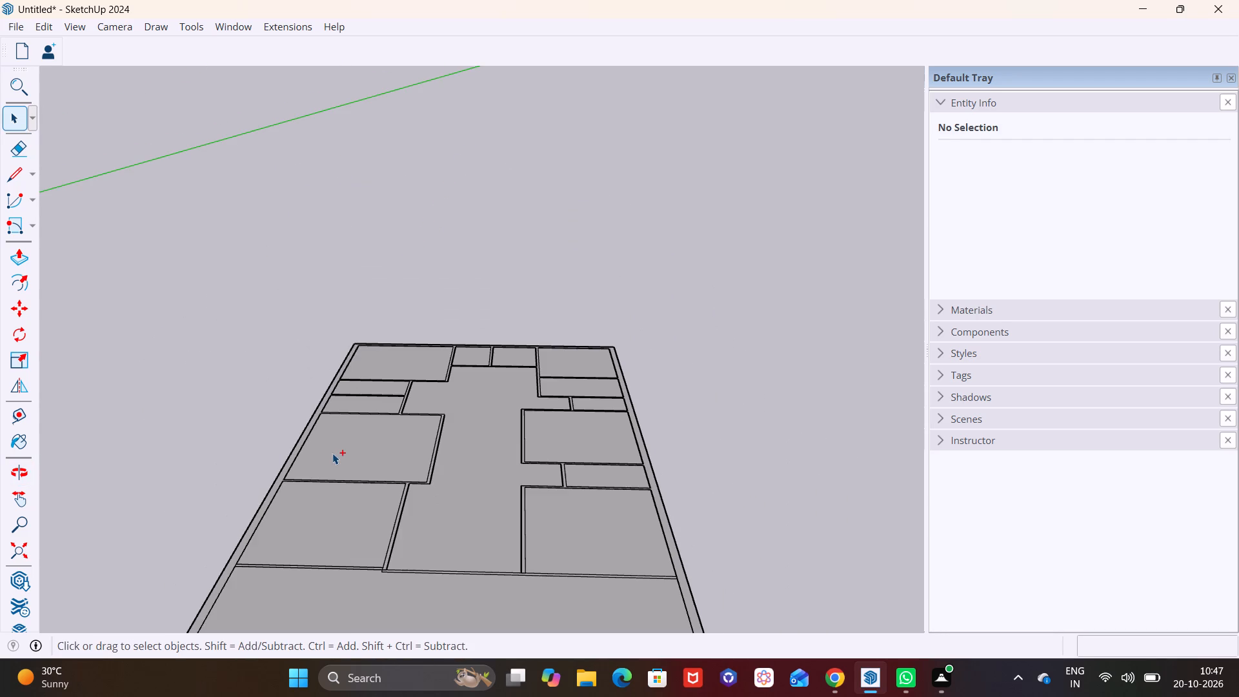
Draw a 9" line across the side outer wall strip, extending the rear edge of the partition behind the front side room to the outer edge.
shift+middle_drag(397, 502, 584, 267)
scroll(522, 341, up, 2)
middle_drag(444, 285, 382, 314)
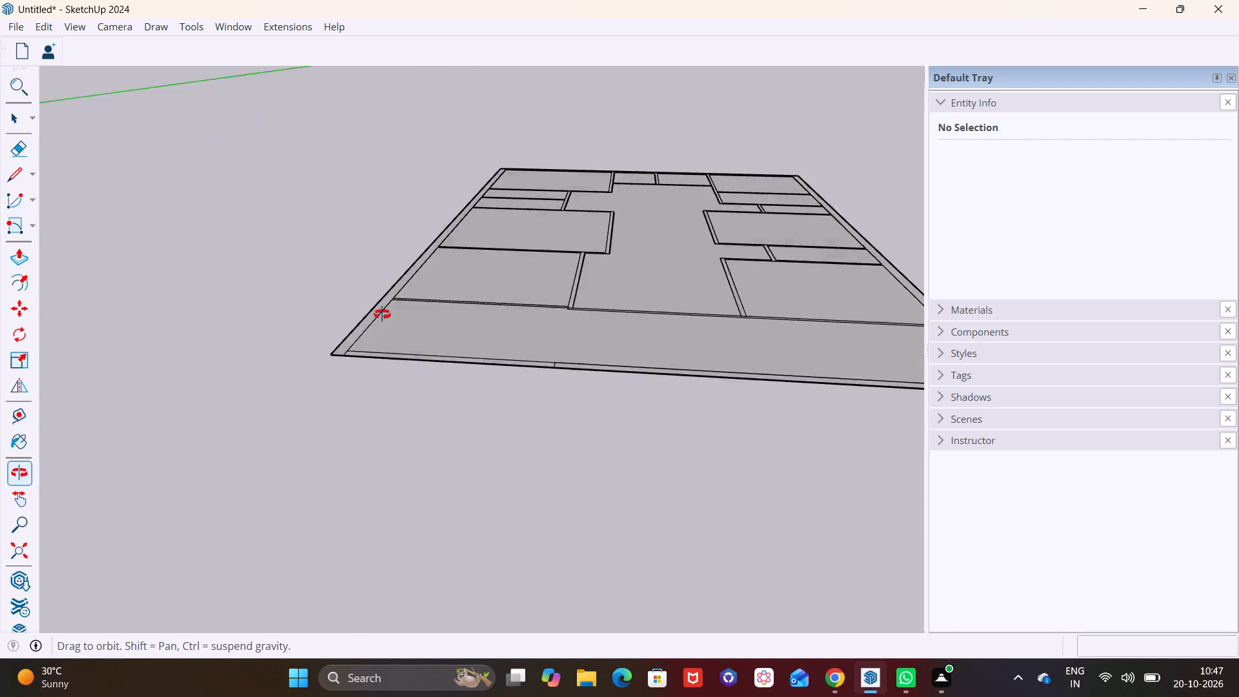
middle_drag(382, 314, 390, 421)
scroll(399, 421, up, 3)
shift+middle_drag(604, 483, 625, 311)
middle_drag(419, 389, 476, 471)
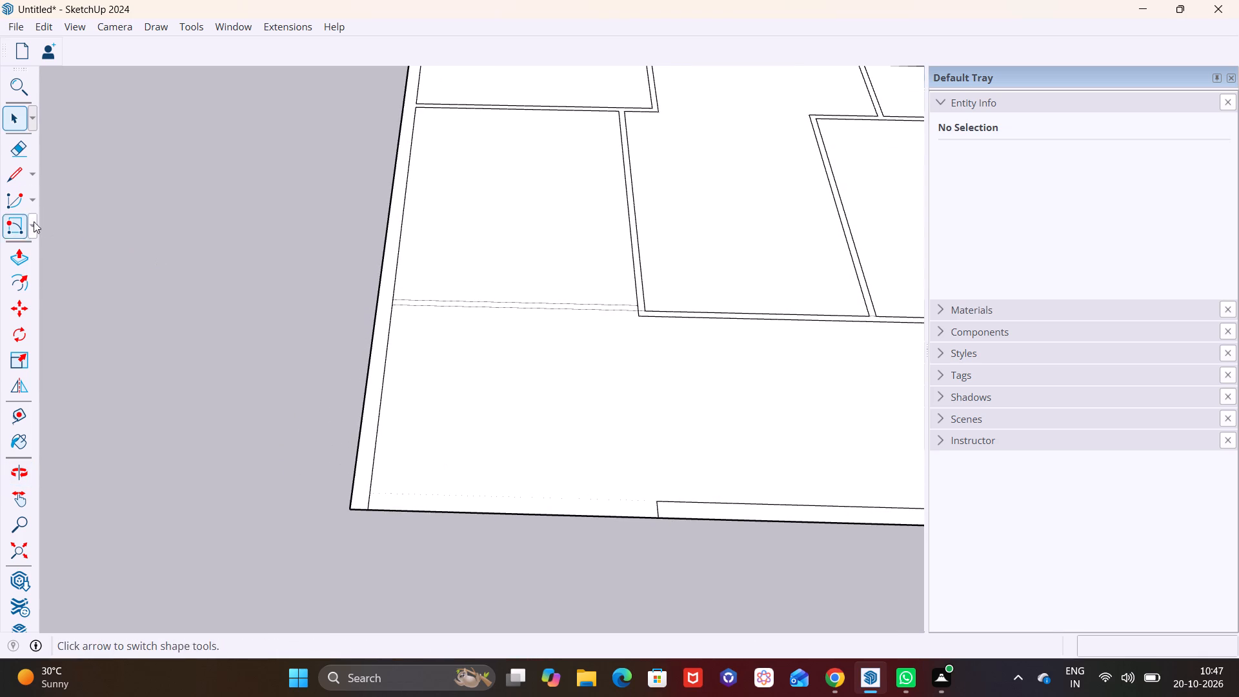
click(19, 183)
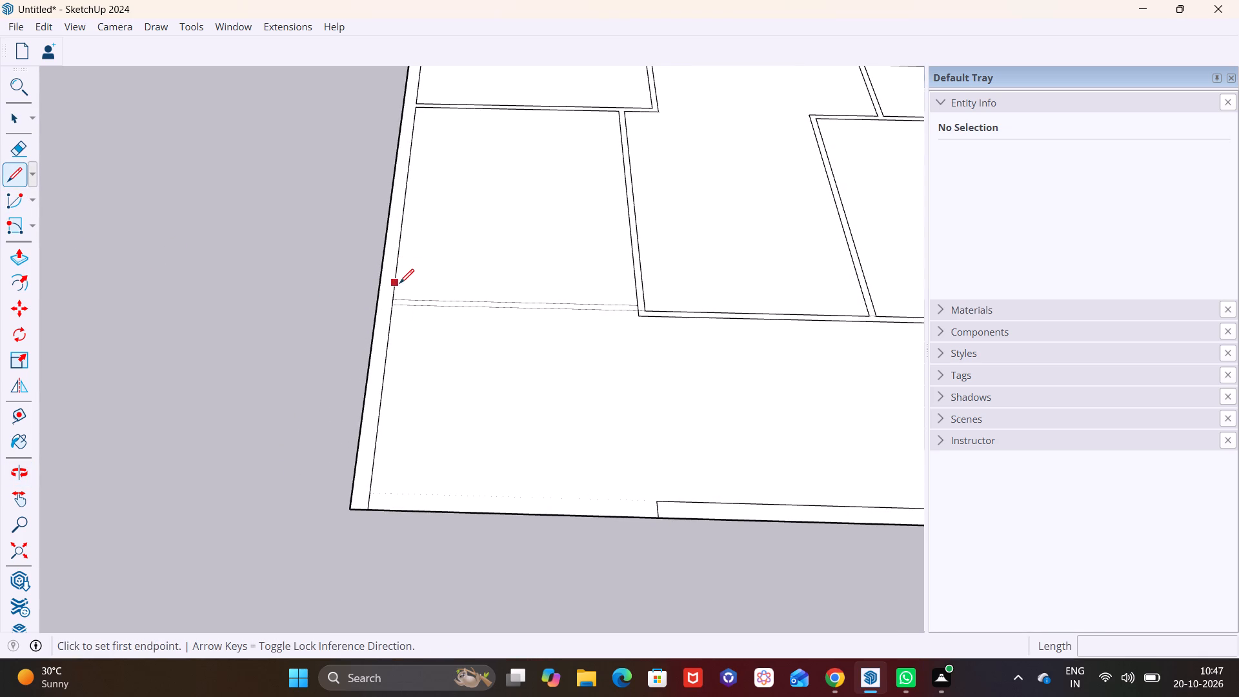
scroll(401, 287, up, 2)
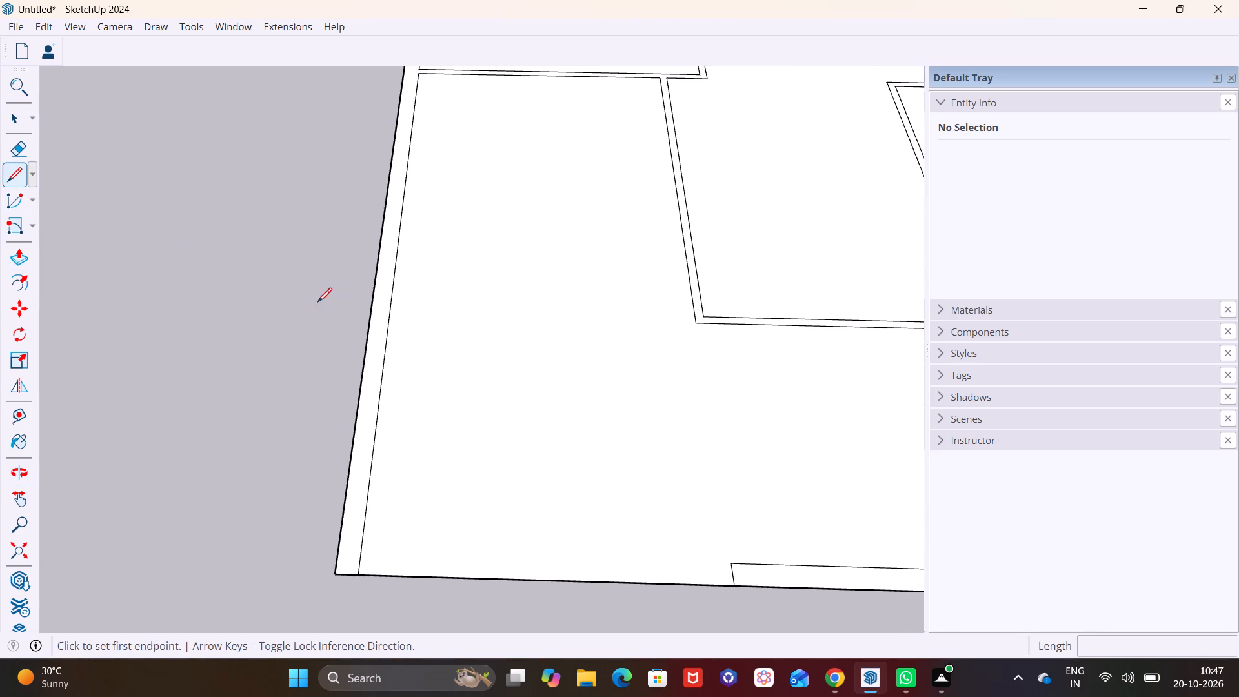
scroll(371, 278, down, 2)
scroll(423, 287, down, 3)
shift+middle_drag(425, 137, 380, 252)
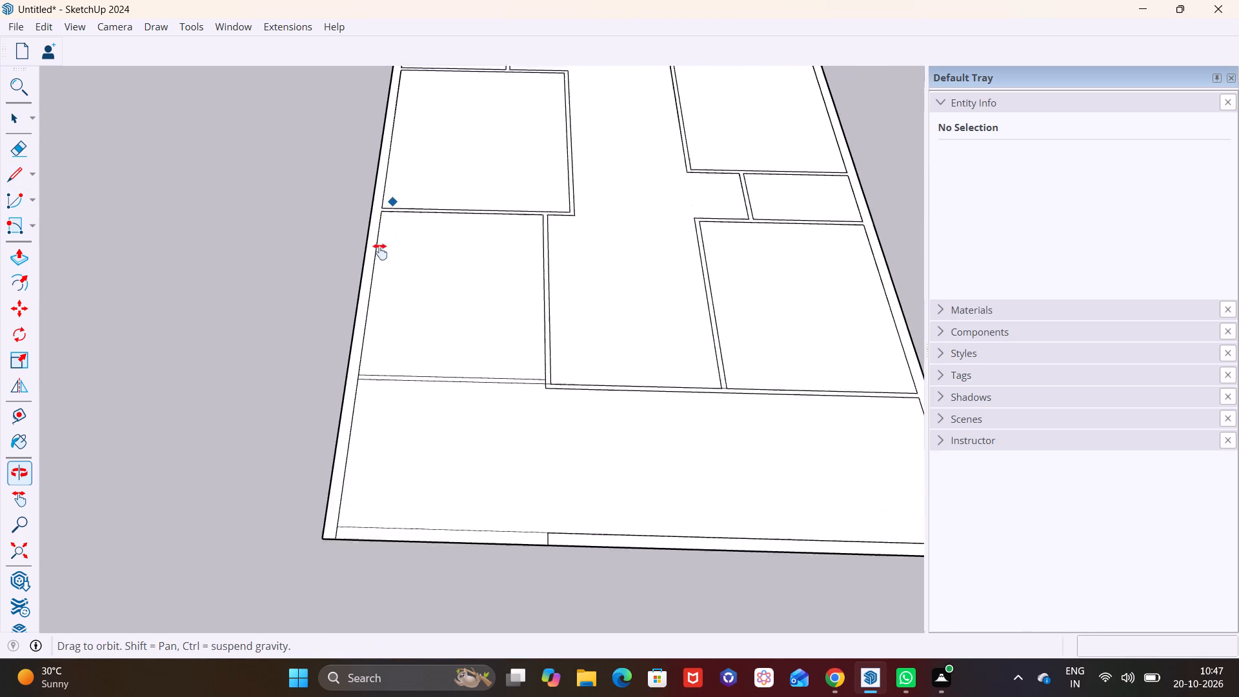
shift+middle_drag(380, 252, 375, 276)
scroll(393, 245, up, 7)
click(352, 294)
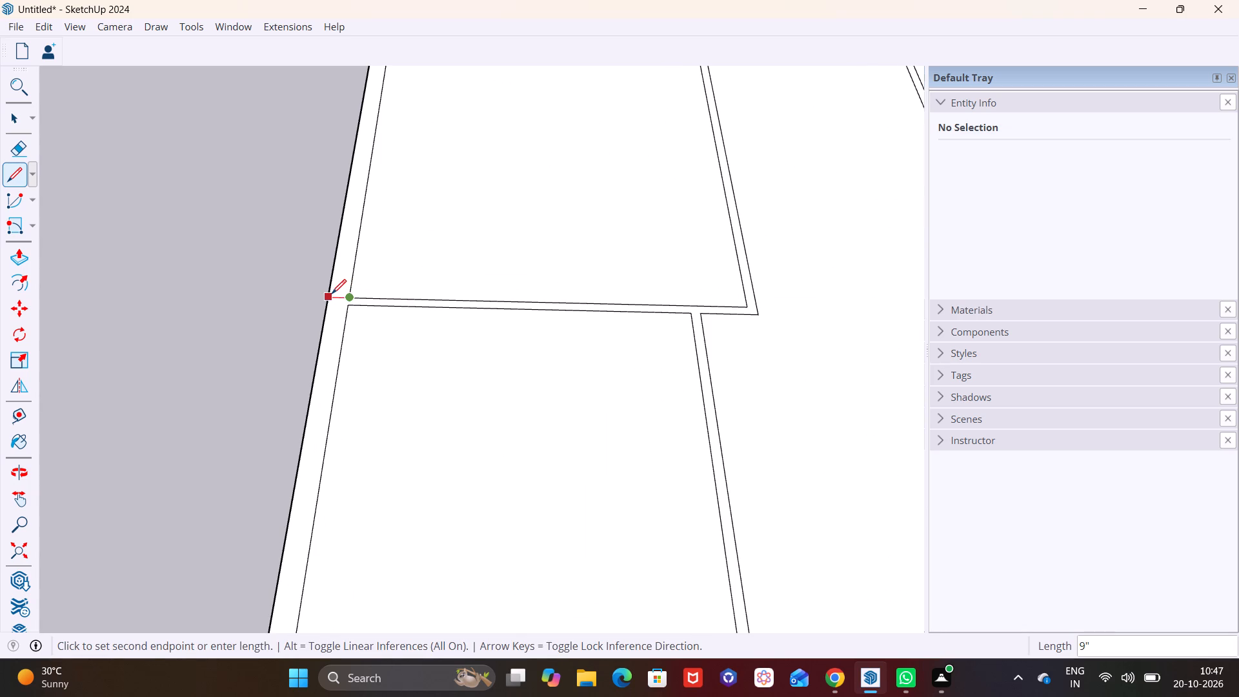
click(331, 294)
key(space)
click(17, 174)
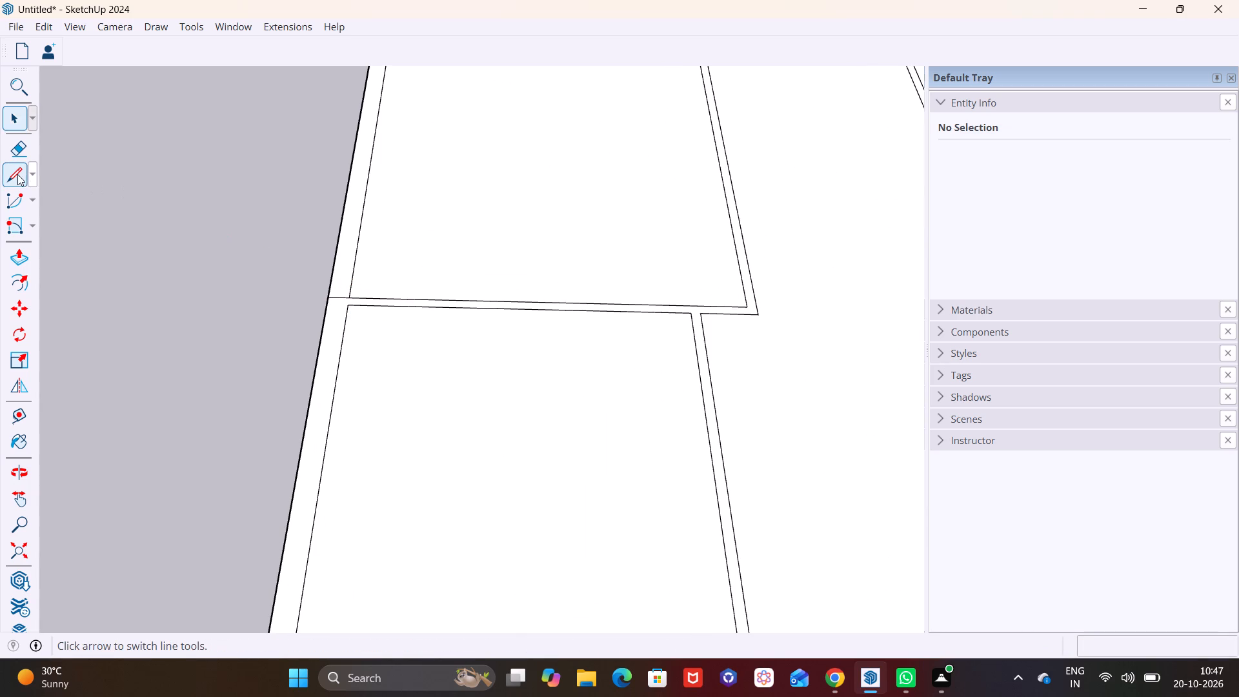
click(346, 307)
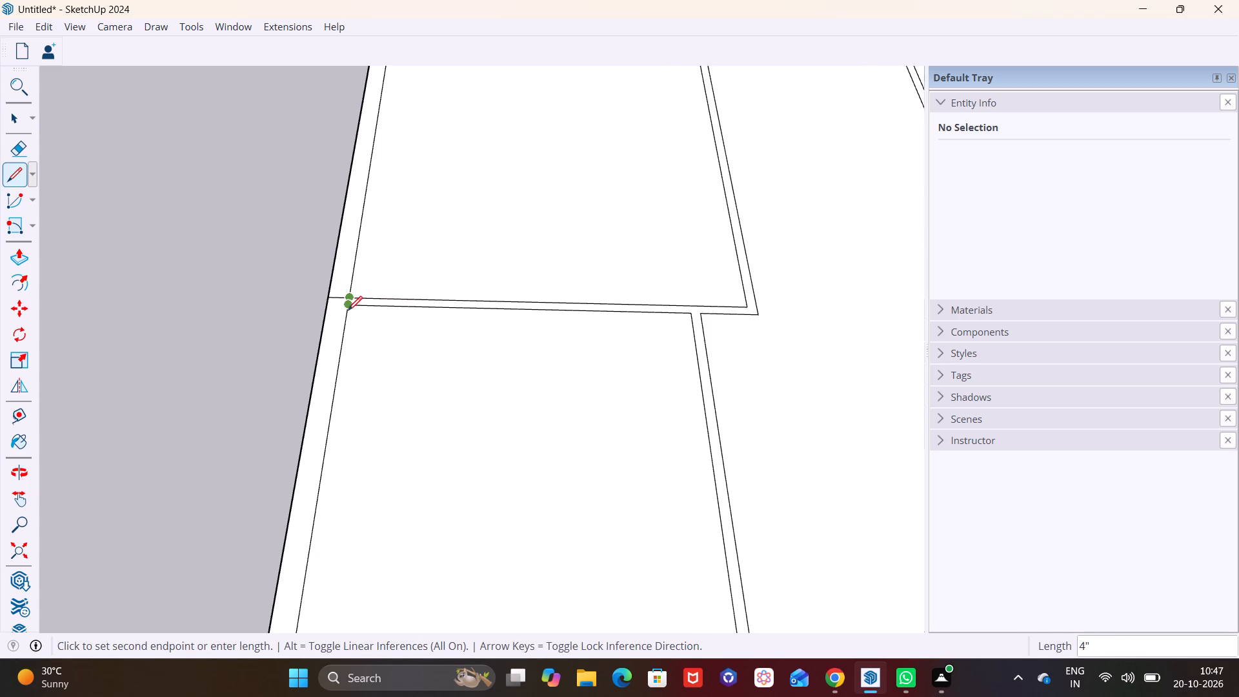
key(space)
Draw a second 9" line across the side outer wall strip, extending the front edge of the same partition to the outer edge.
click(17, 182)
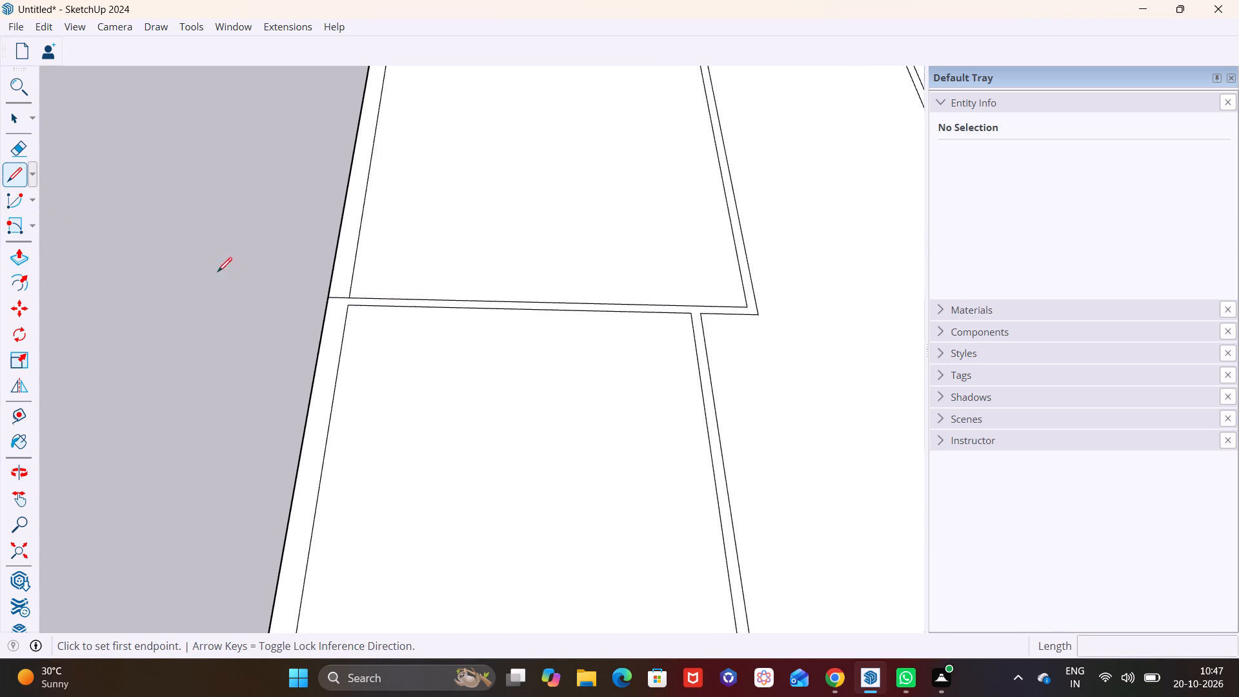
click(347, 311)
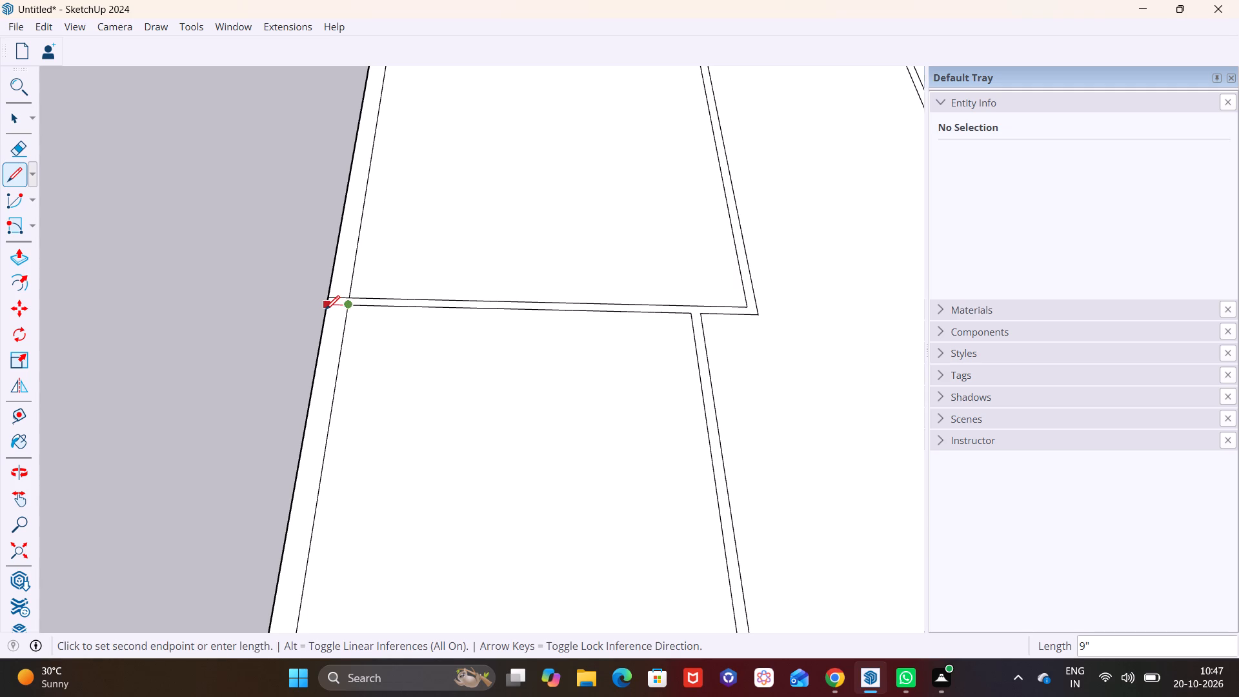
click(325, 310)
key(space)
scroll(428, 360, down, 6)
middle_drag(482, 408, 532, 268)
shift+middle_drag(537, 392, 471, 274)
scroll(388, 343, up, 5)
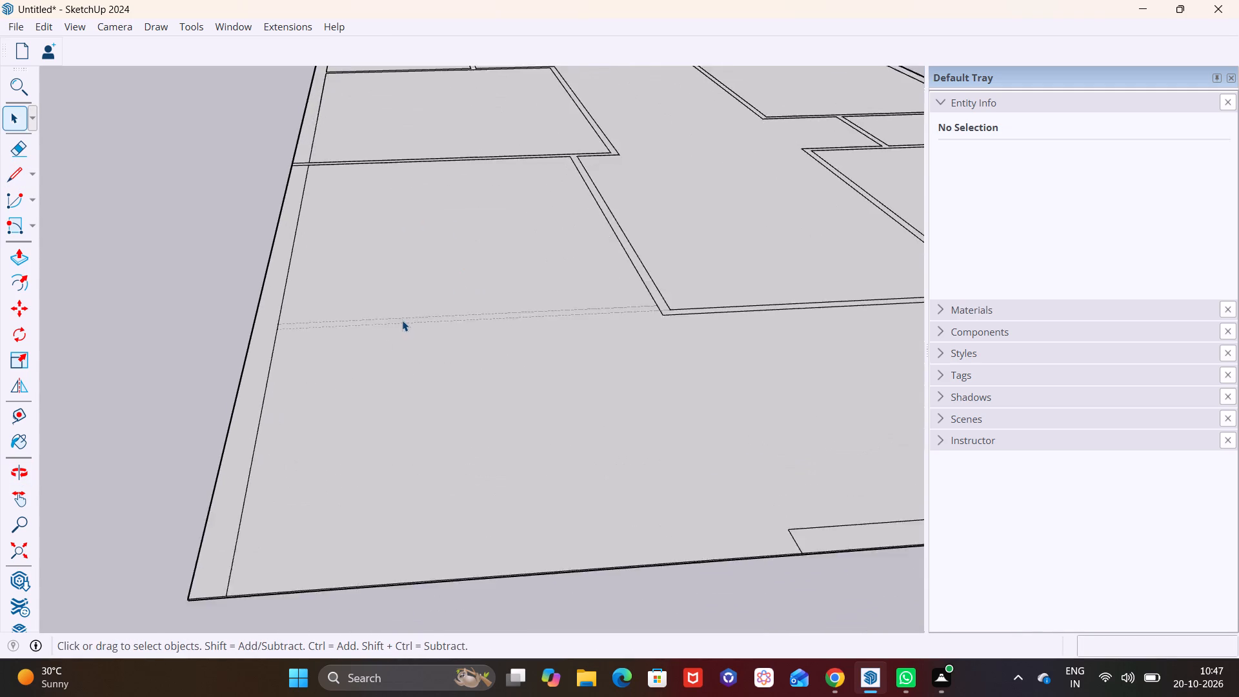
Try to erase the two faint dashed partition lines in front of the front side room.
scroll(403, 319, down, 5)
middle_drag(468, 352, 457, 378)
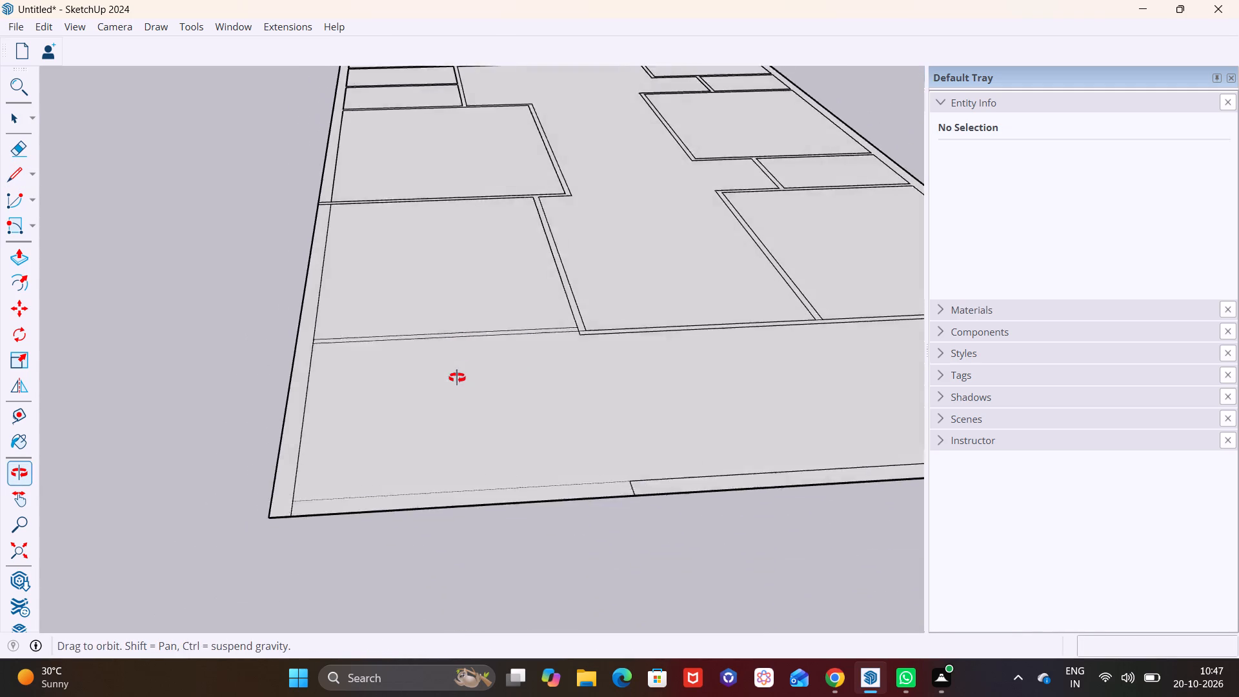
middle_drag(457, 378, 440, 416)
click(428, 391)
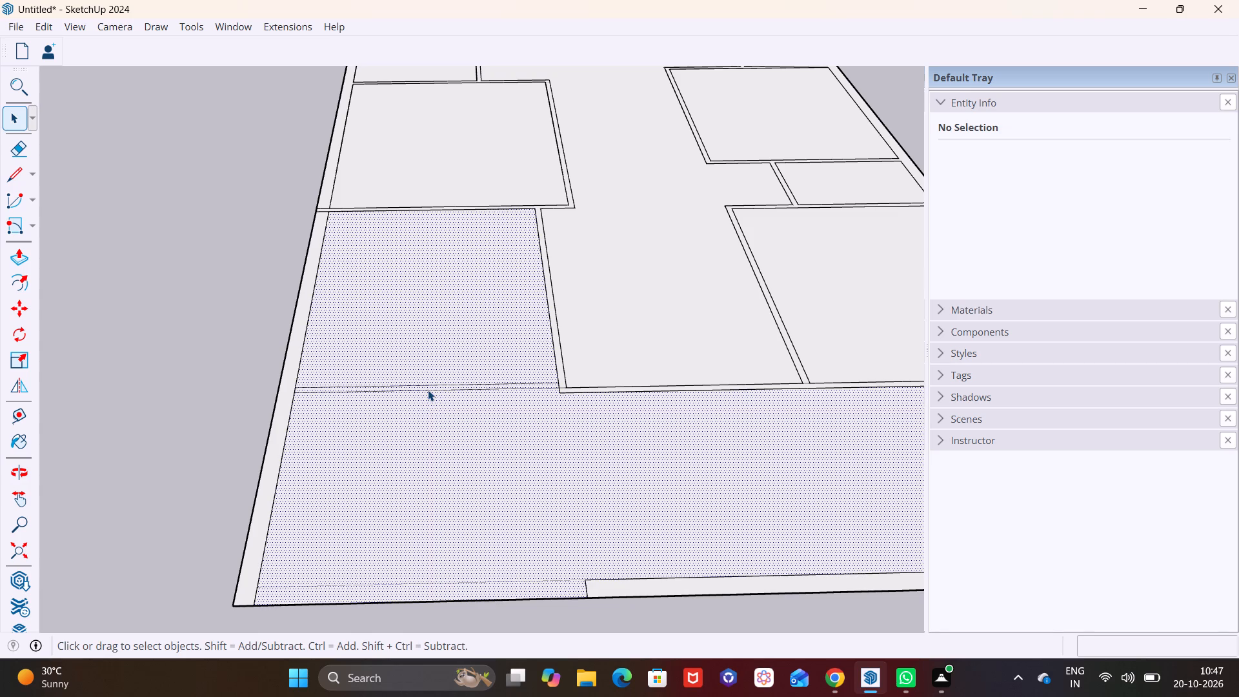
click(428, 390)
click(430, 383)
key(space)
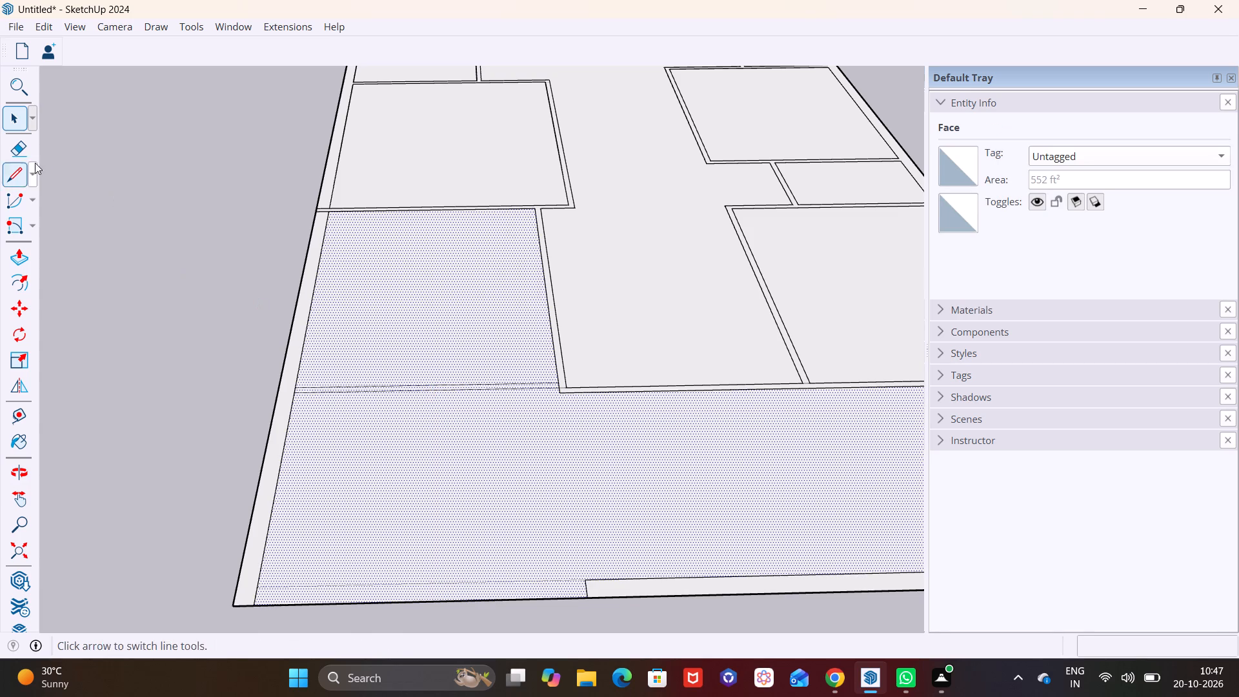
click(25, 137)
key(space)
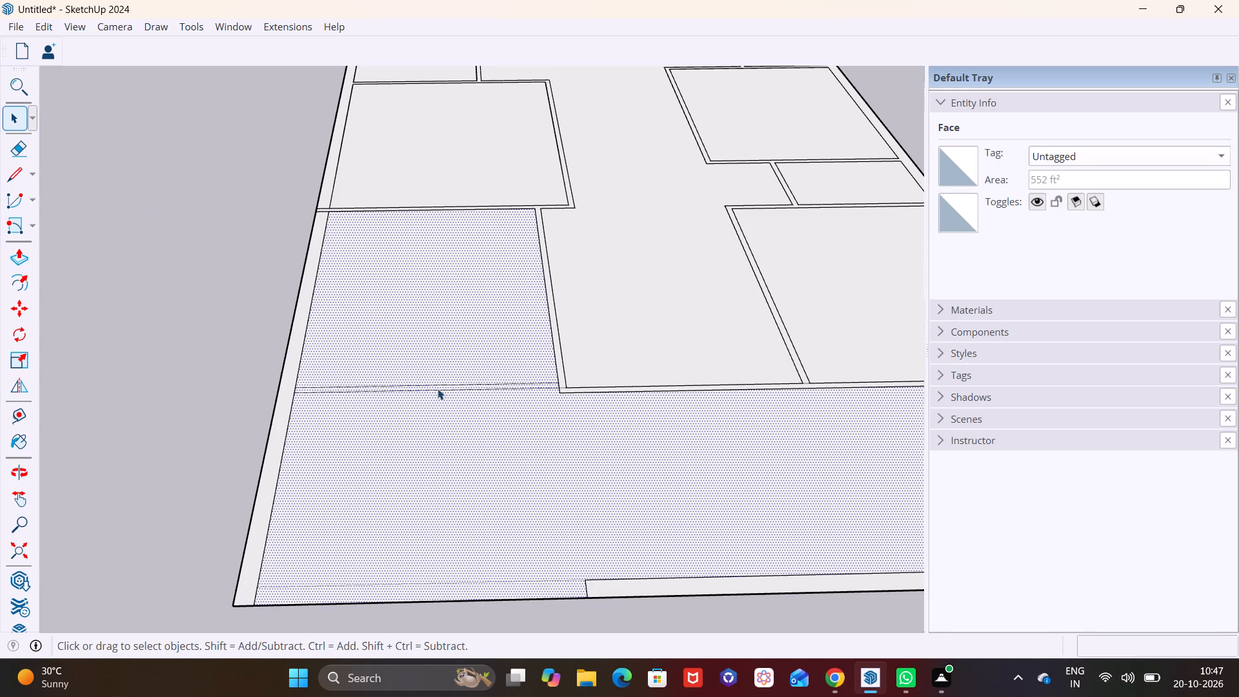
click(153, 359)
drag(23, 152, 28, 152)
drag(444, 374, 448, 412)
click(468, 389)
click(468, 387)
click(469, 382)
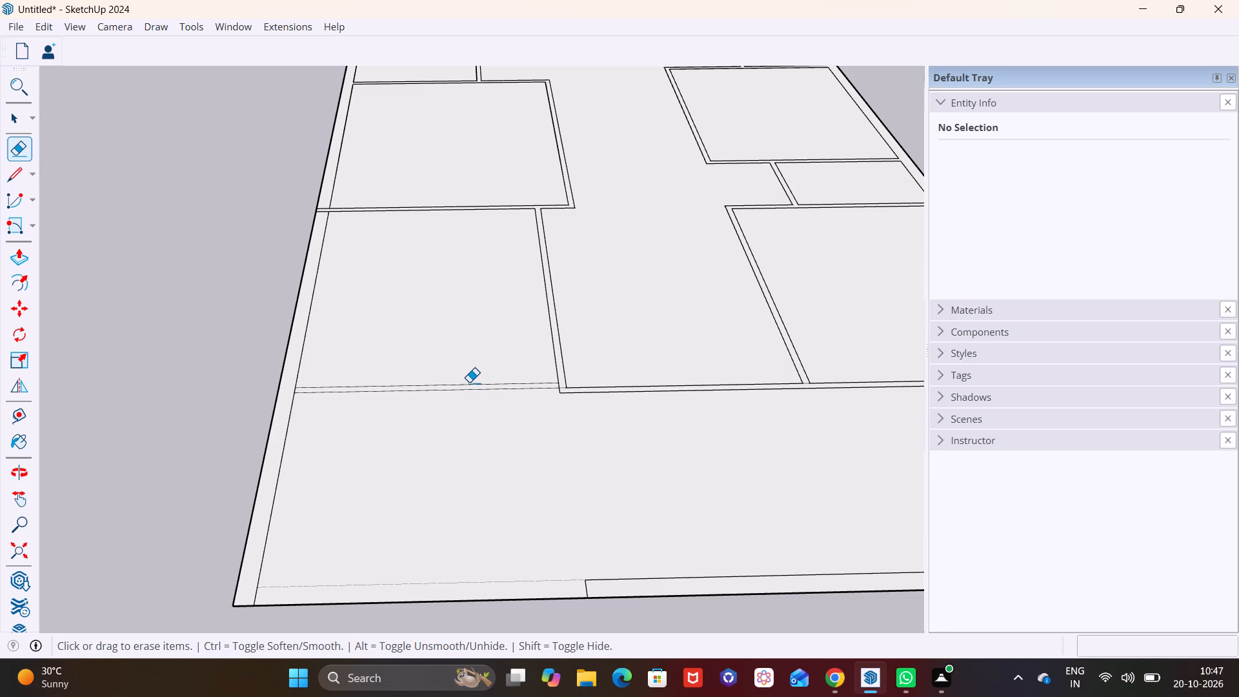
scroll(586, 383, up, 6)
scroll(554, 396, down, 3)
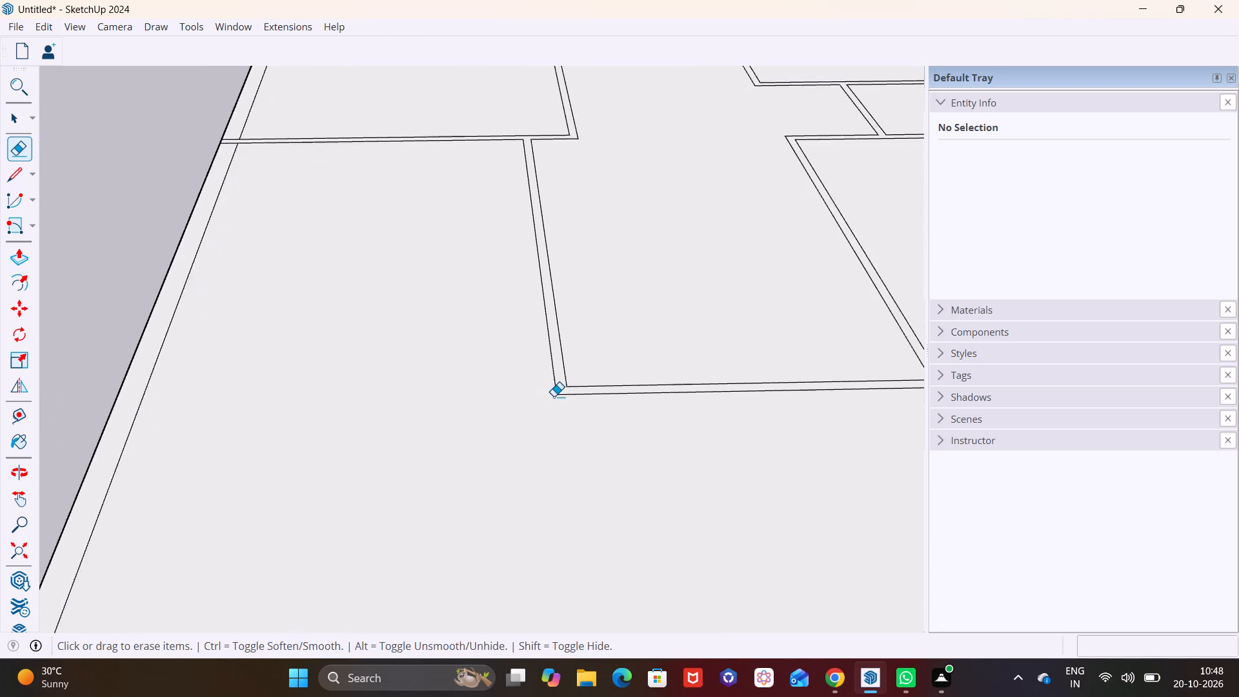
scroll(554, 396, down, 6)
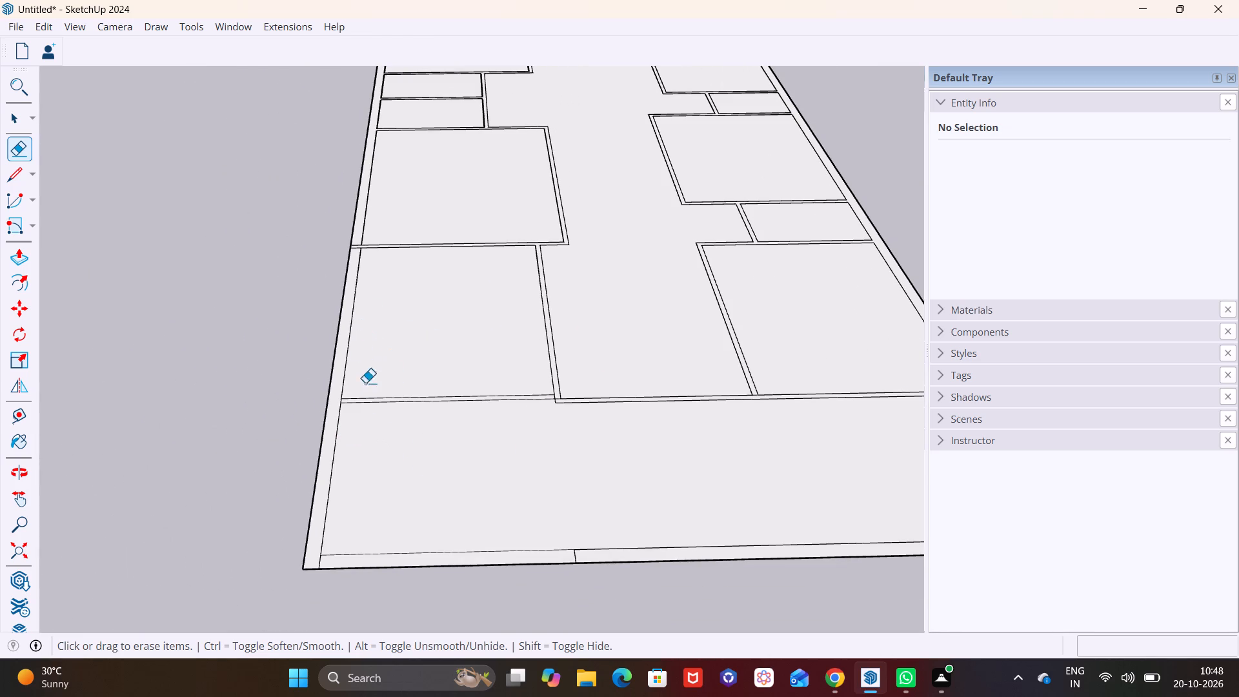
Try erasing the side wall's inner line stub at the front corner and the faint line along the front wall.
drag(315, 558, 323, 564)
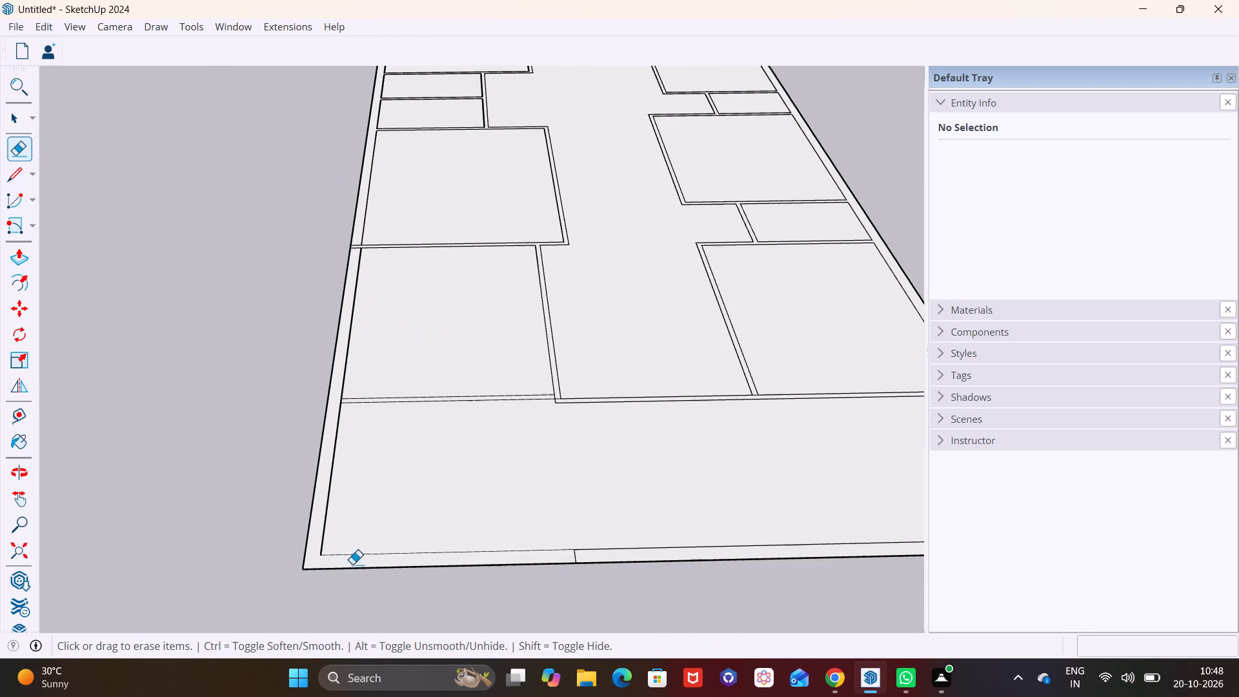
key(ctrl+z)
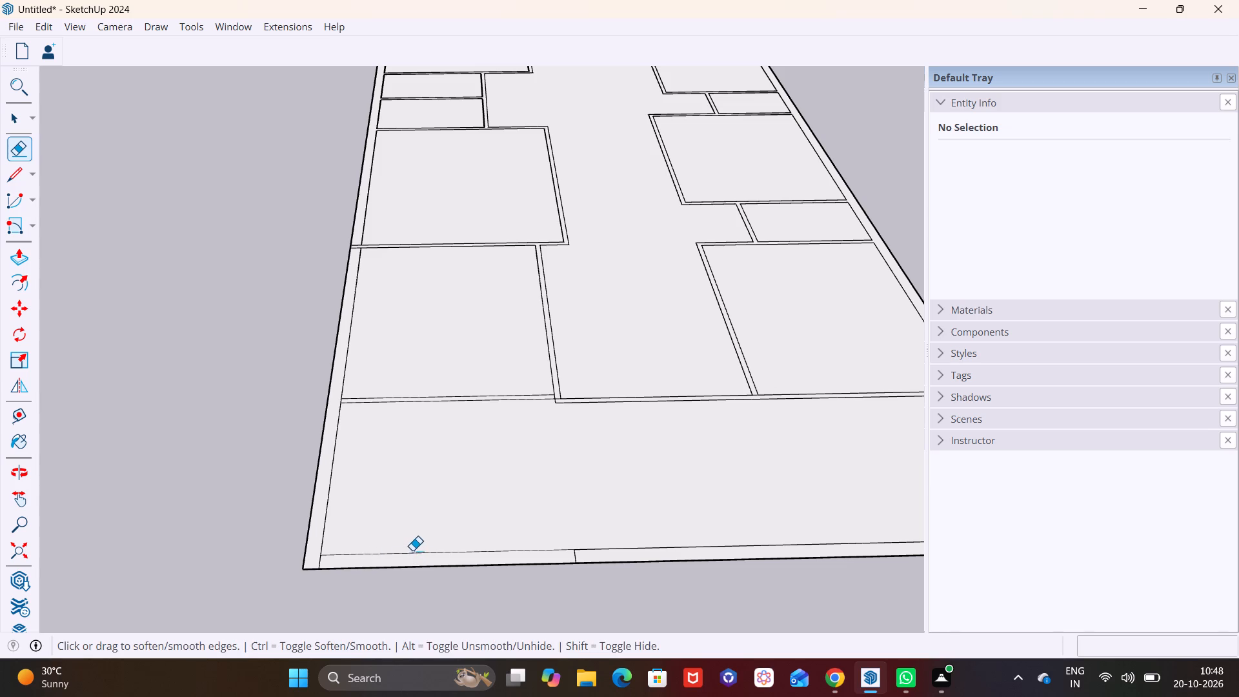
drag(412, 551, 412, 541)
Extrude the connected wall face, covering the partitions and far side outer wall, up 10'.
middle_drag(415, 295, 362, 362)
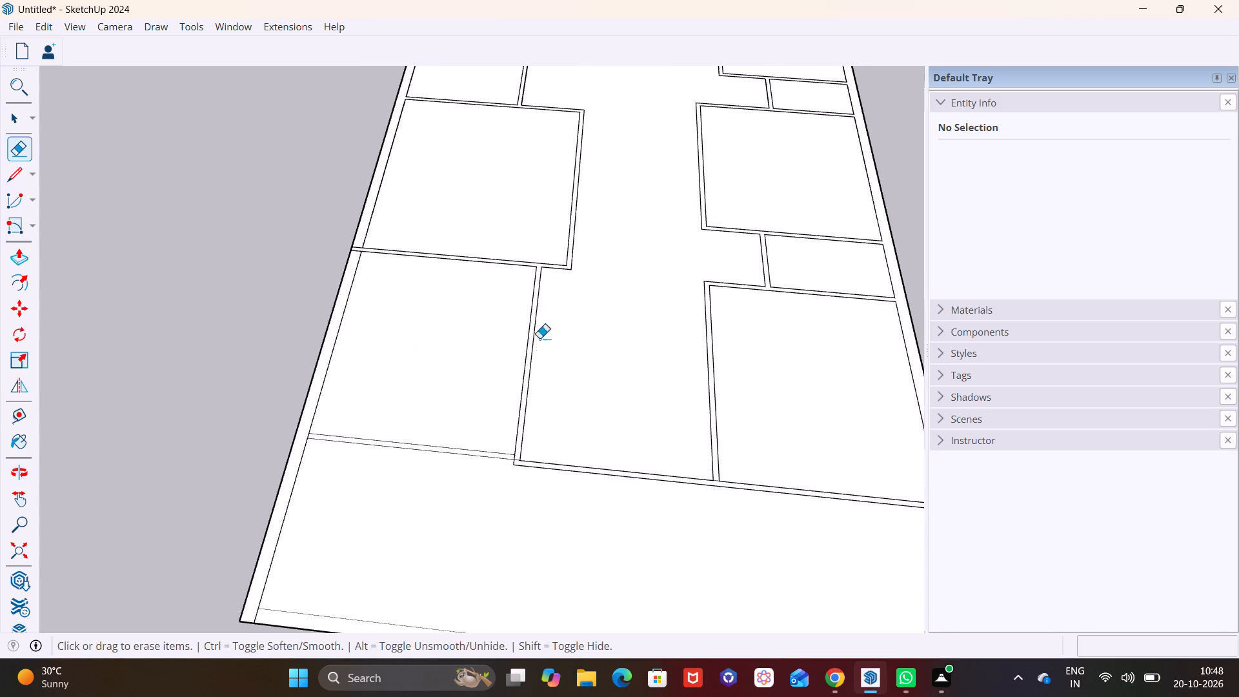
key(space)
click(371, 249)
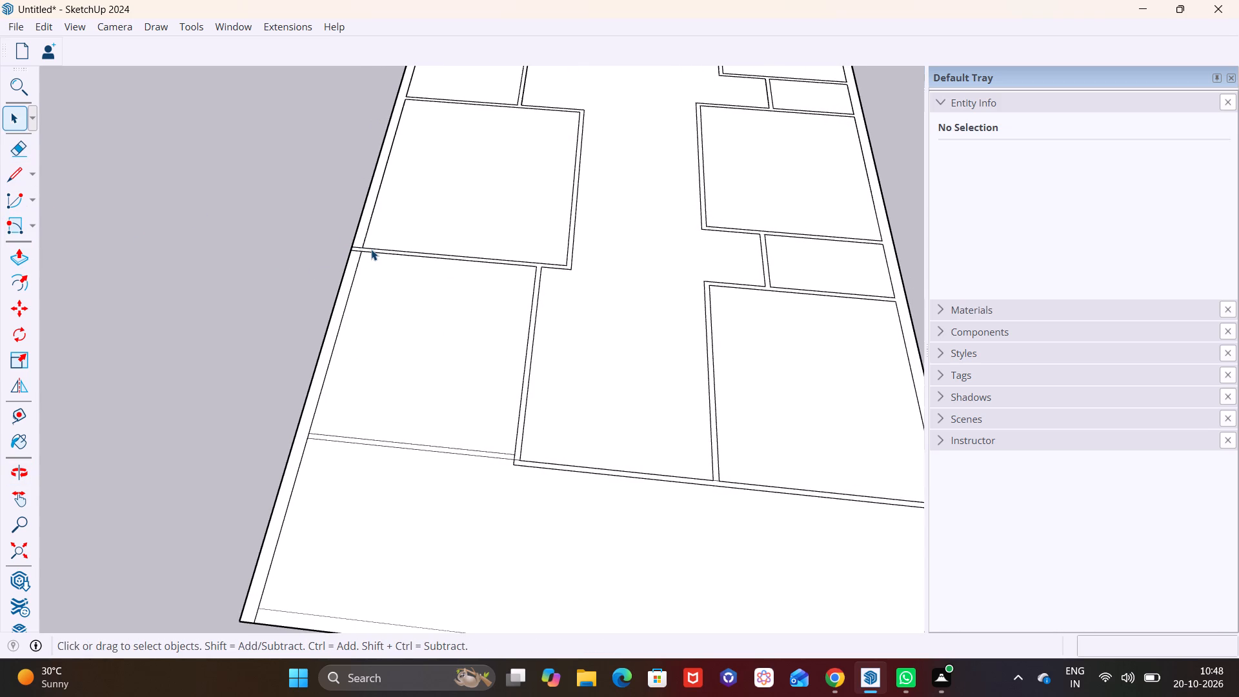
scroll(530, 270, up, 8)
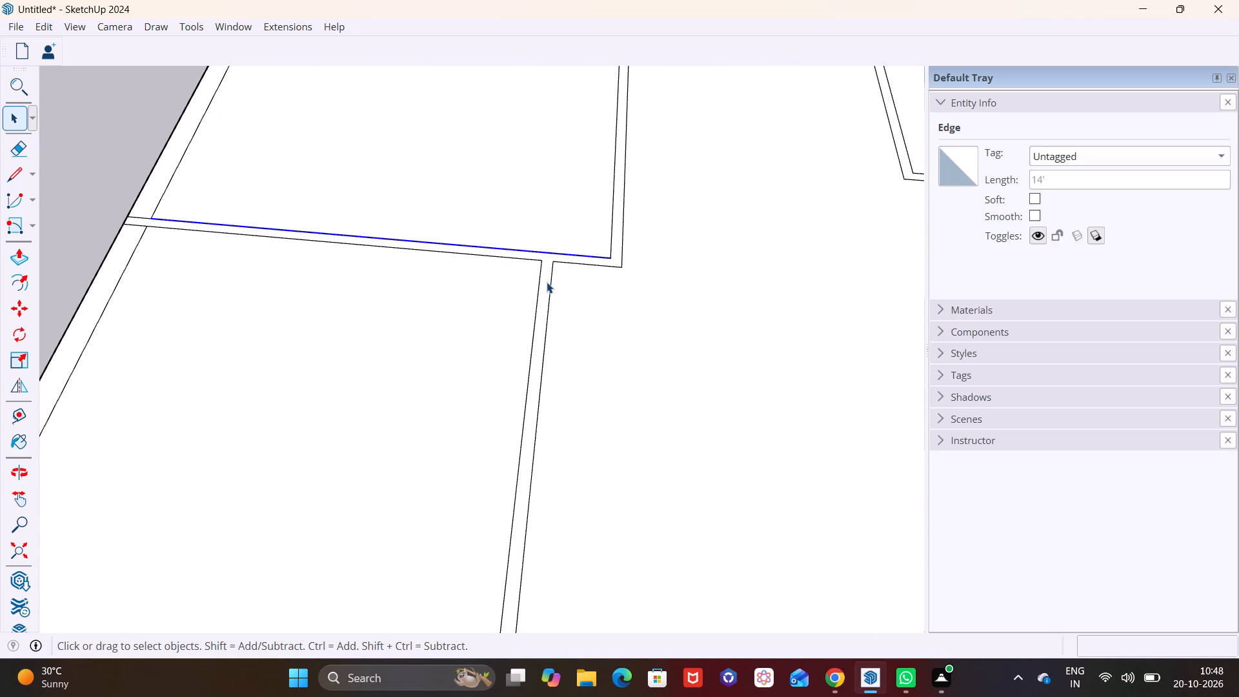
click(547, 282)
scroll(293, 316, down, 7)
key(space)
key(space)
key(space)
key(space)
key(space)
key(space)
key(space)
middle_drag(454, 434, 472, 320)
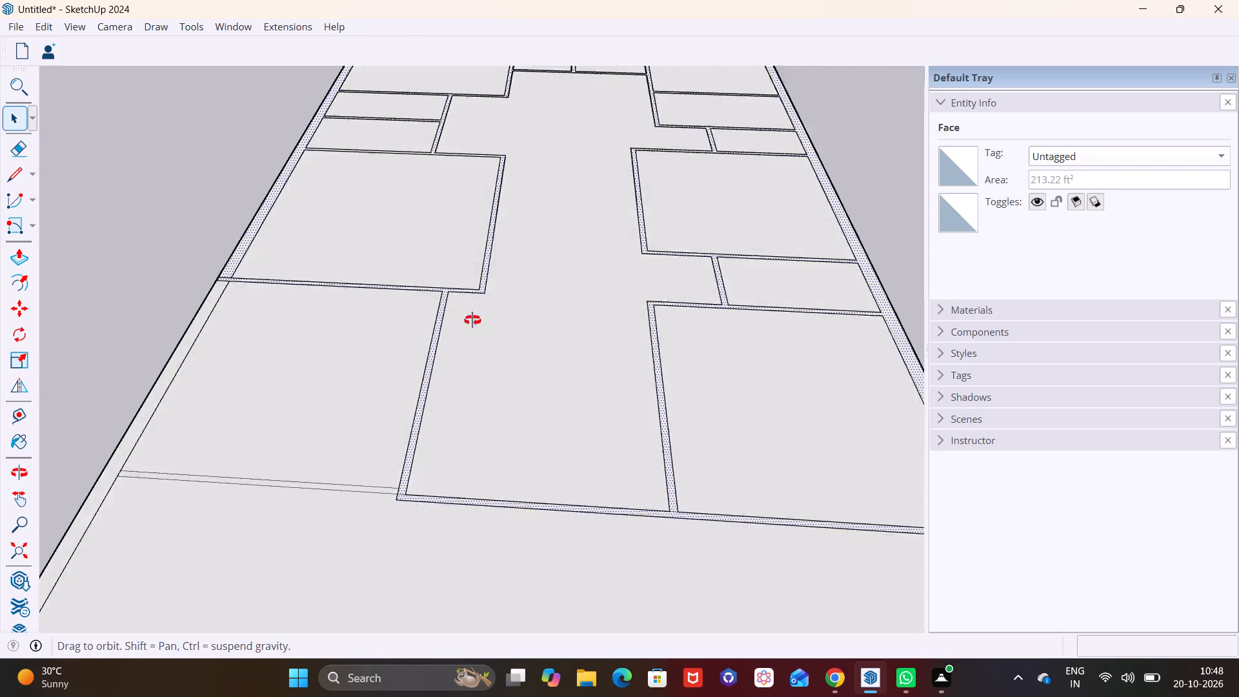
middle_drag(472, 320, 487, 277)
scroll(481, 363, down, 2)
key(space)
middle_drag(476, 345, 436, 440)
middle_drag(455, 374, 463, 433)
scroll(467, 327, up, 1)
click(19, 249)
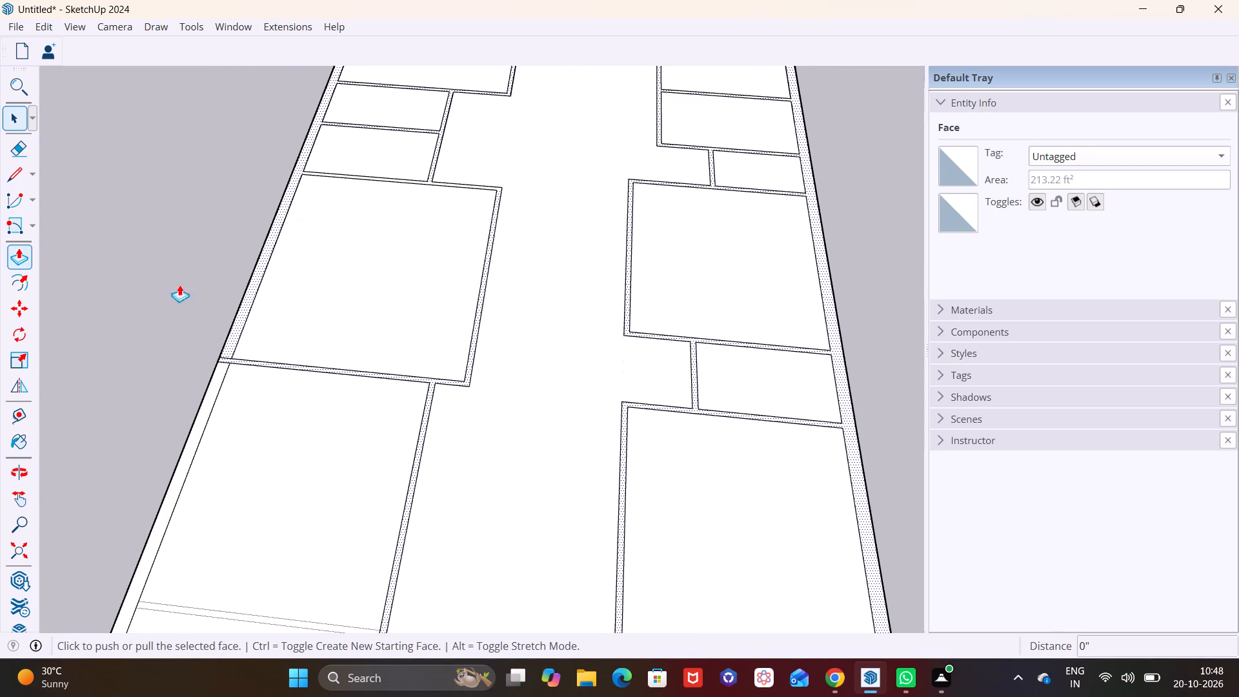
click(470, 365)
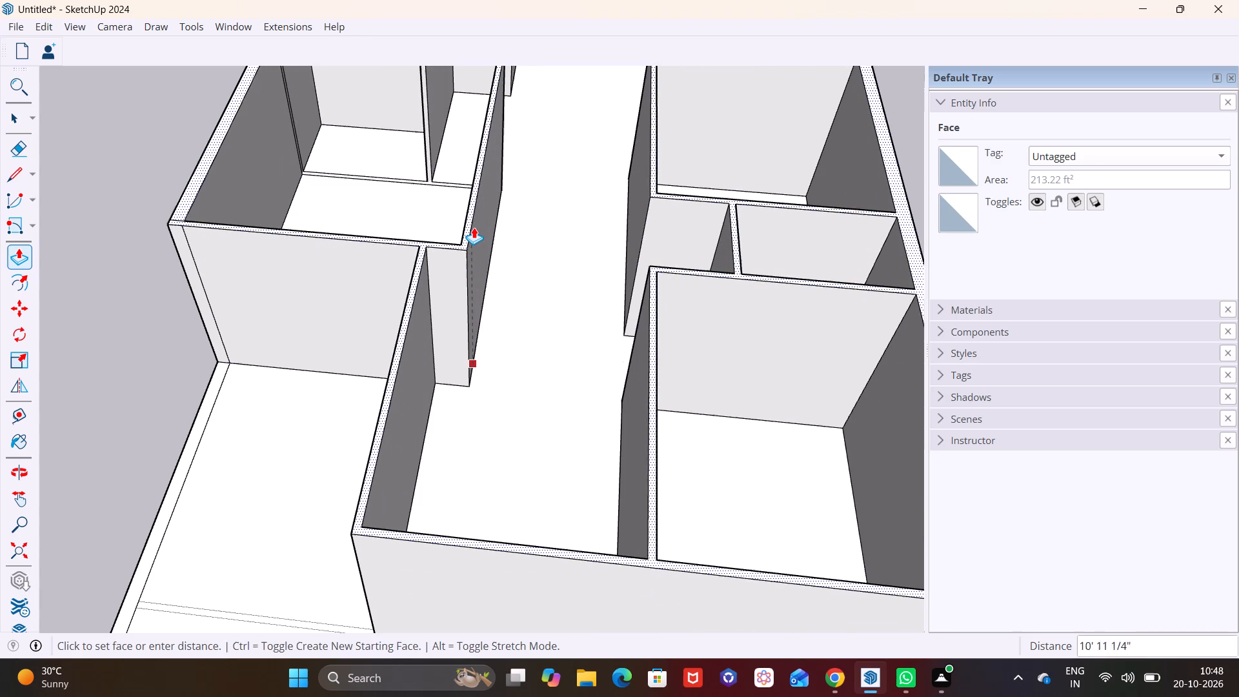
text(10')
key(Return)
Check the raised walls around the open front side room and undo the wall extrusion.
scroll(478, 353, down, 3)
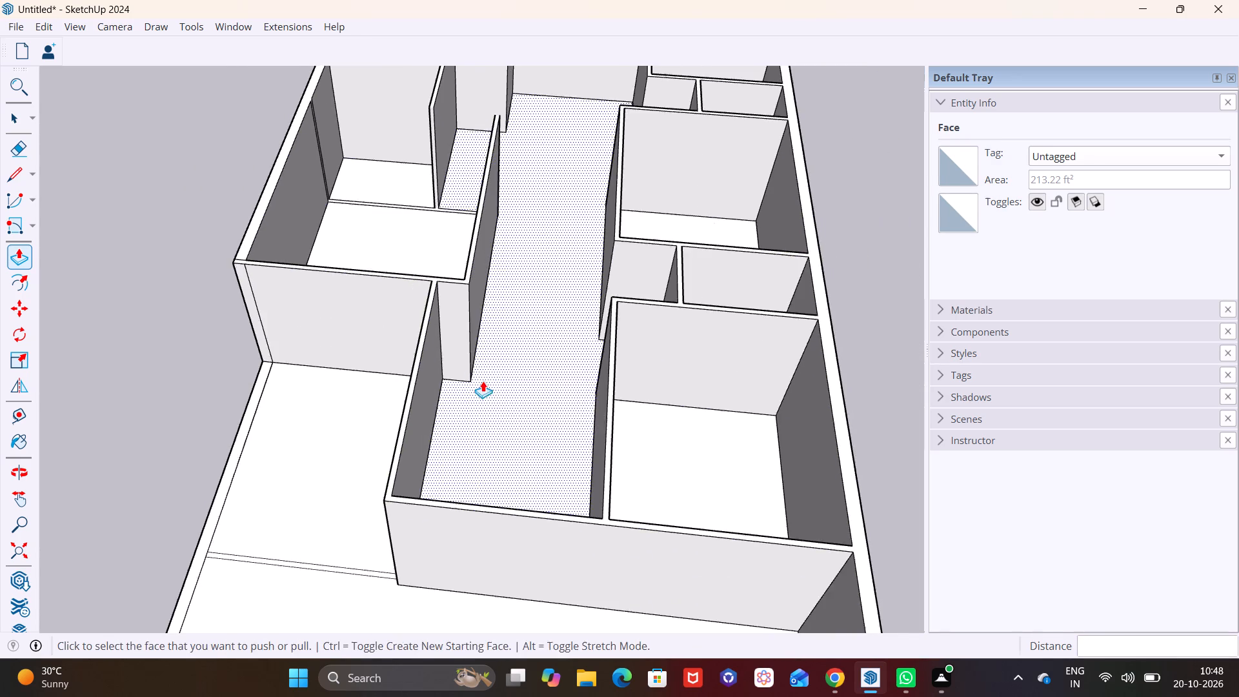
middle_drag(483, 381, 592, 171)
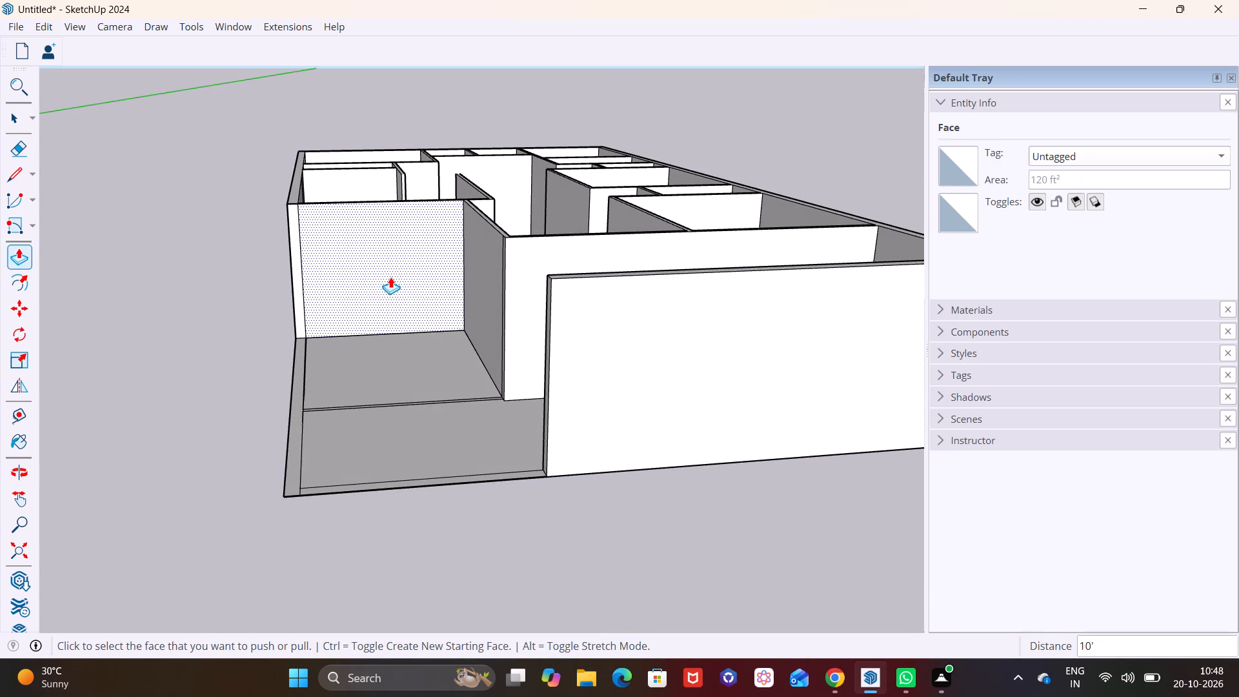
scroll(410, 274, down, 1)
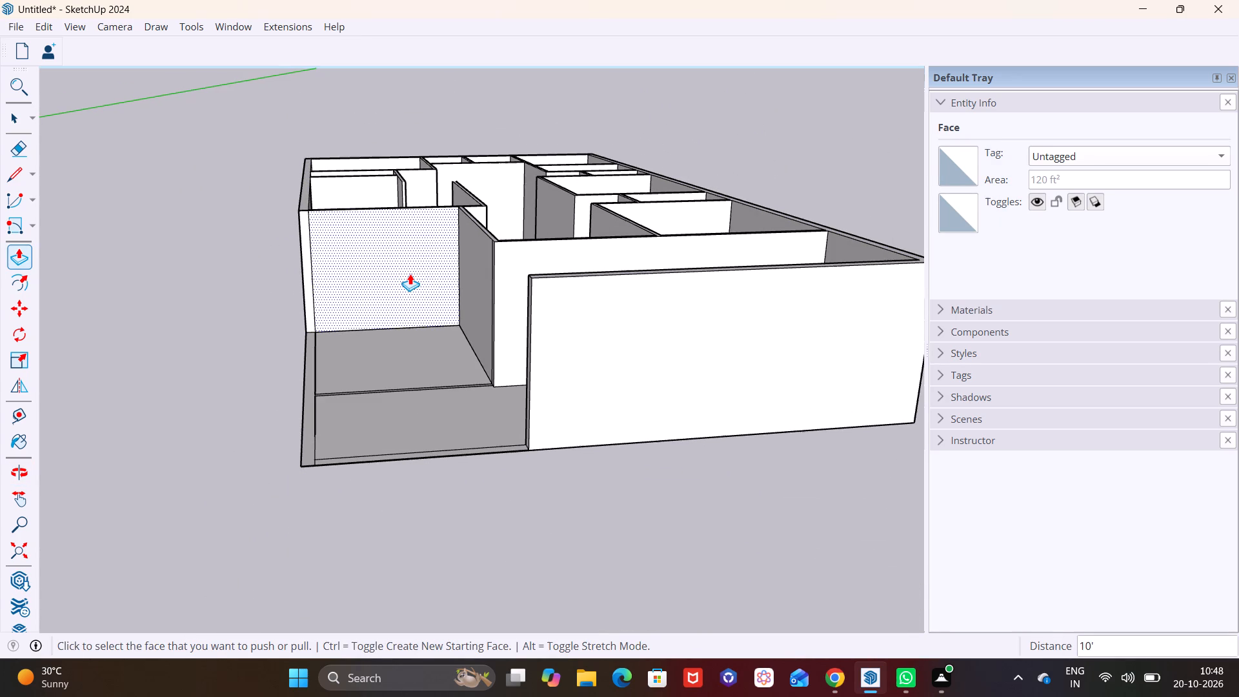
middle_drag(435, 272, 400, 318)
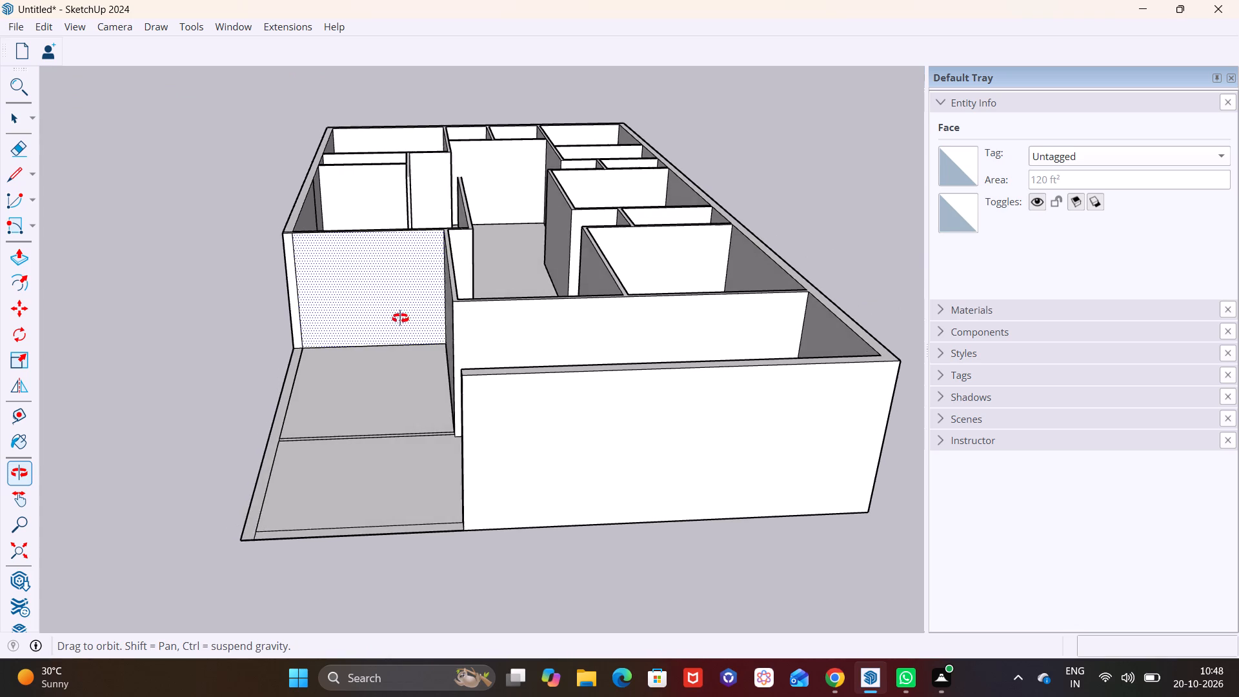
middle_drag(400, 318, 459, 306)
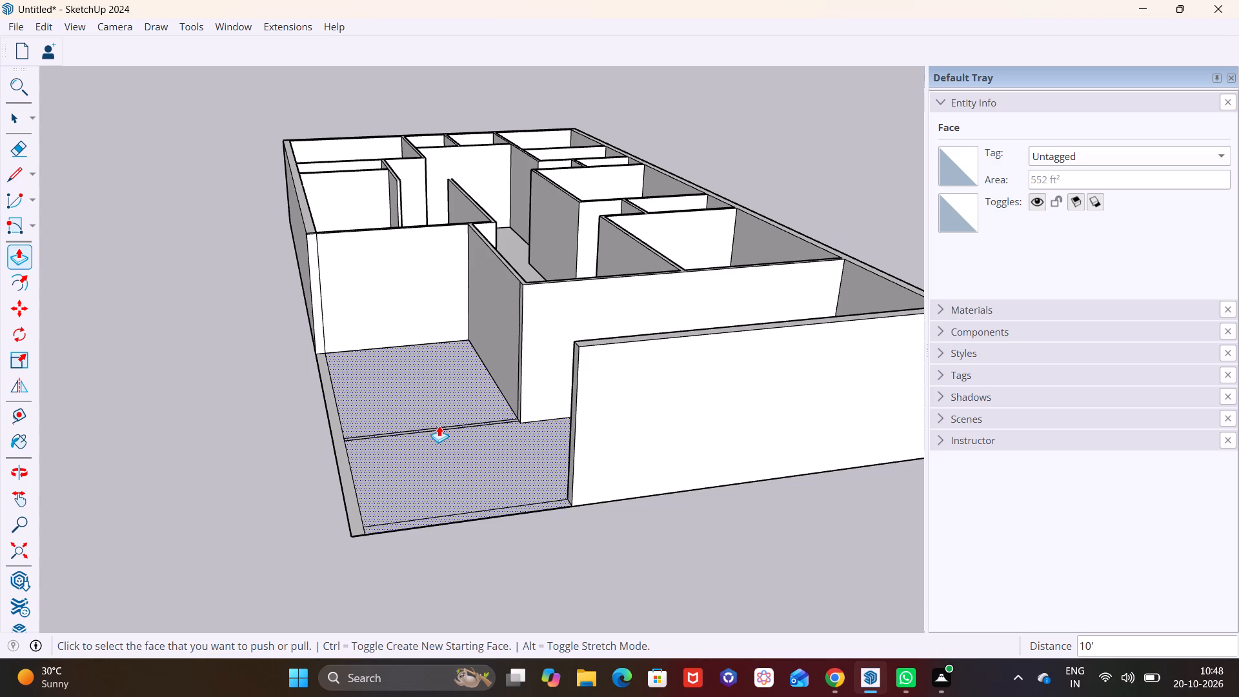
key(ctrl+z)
Erase the two short lines crossing the side outer wall strip at the partition behind the front side room.
middle_drag(414, 412, 321, 475)
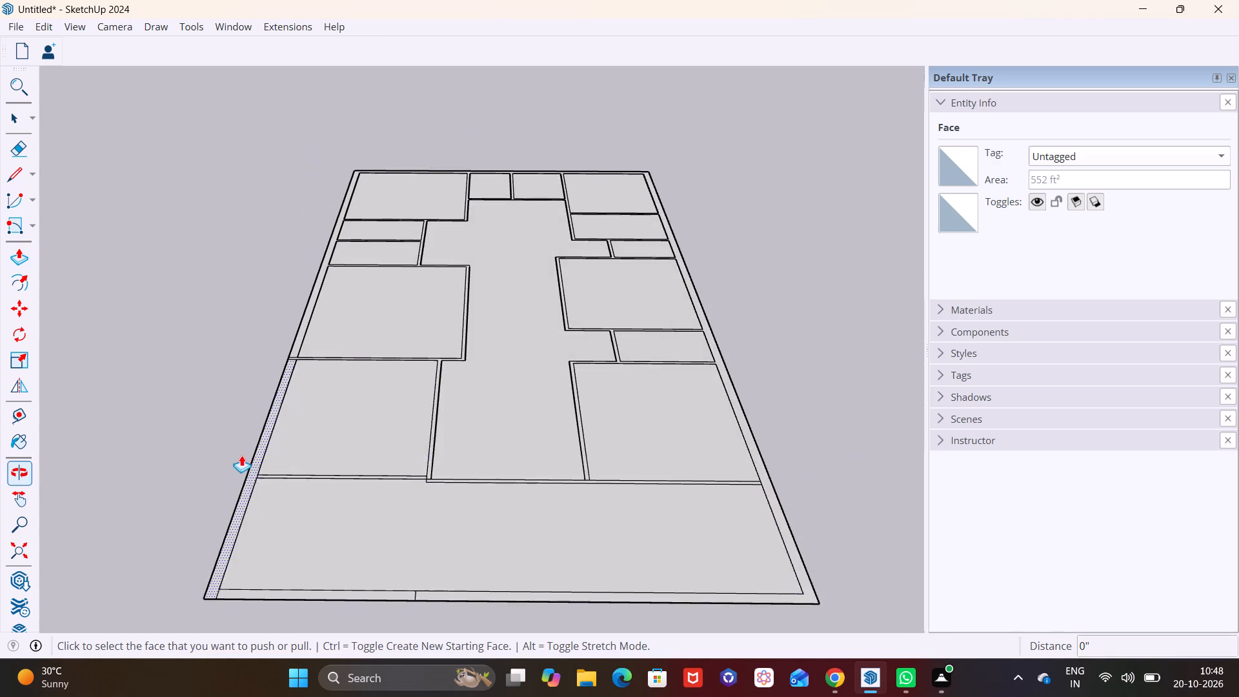
scroll(241, 455, up, 3)
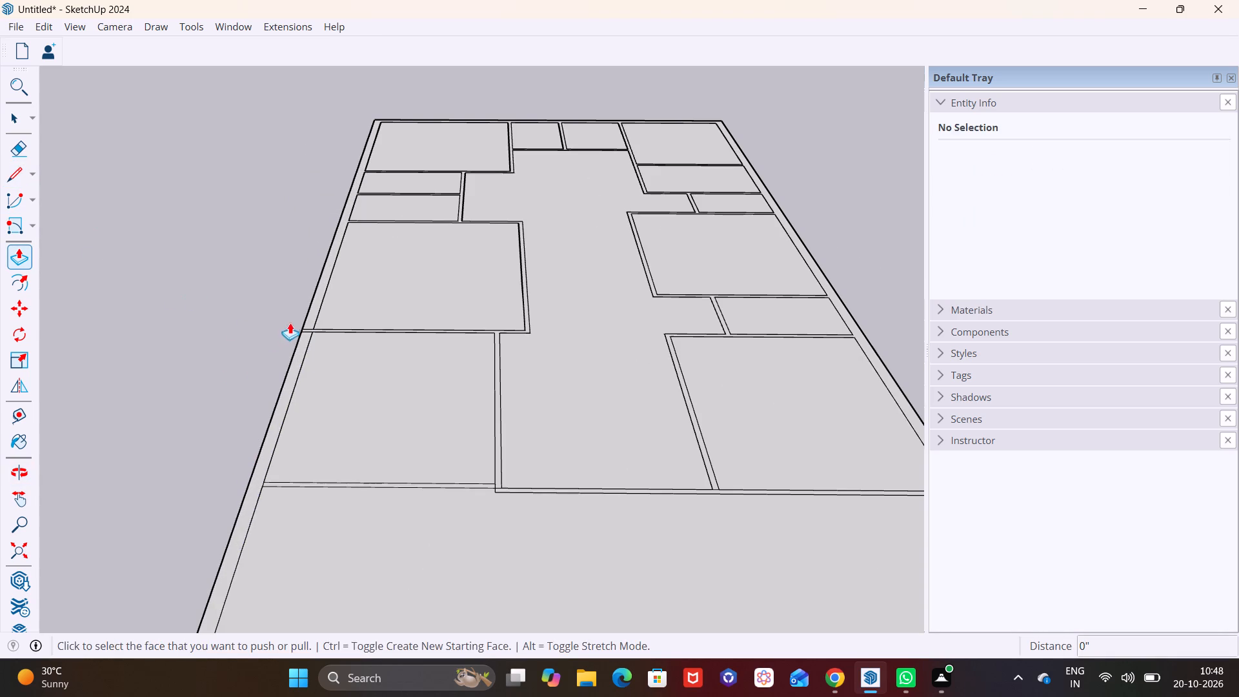
click(17, 158)
scroll(295, 325, up, 7)
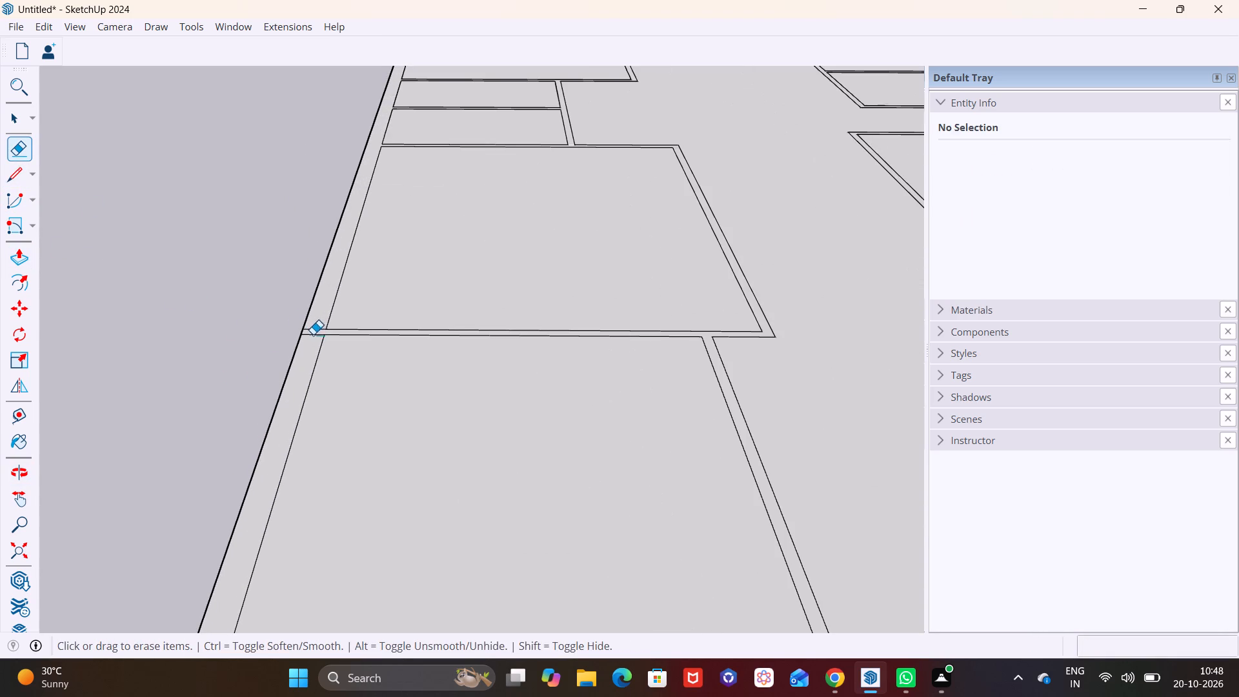
drag(310, 341, 319, 317)
scroll(328, 387, down, 7)
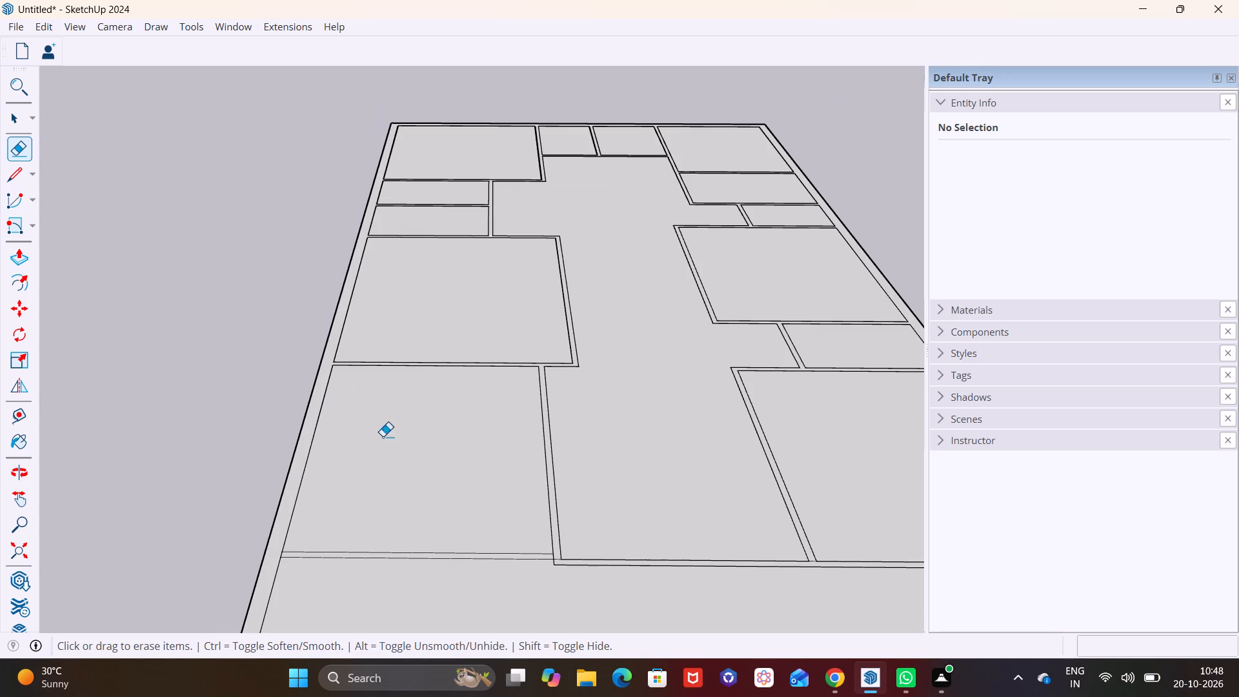
Draw a 12' 9" line from the front corner of the room's inner side wall straight across to the plot's outer edge.
middle_drag(421, 452, 459, 393)
click(14, 180)
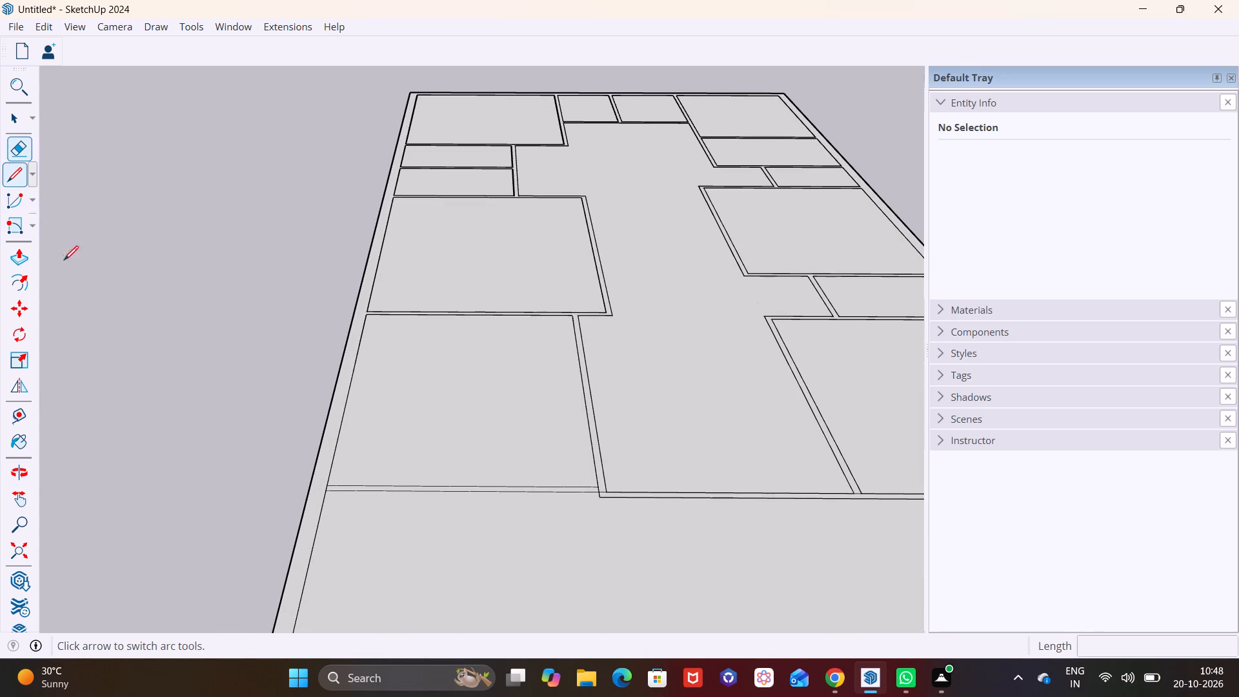
scroll(587, 494, up, 9)
click(593, 498)
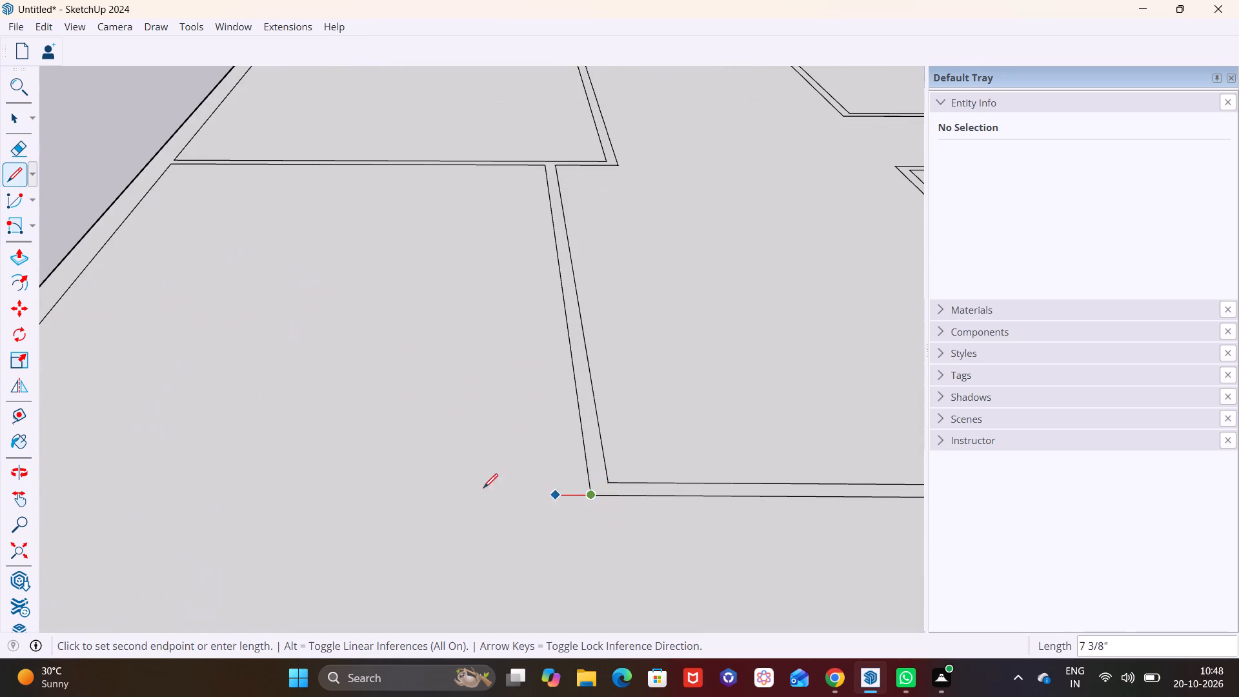
scroll(420, 478, down, 6)
shift+middle_drag(414, 480, 538, 481)
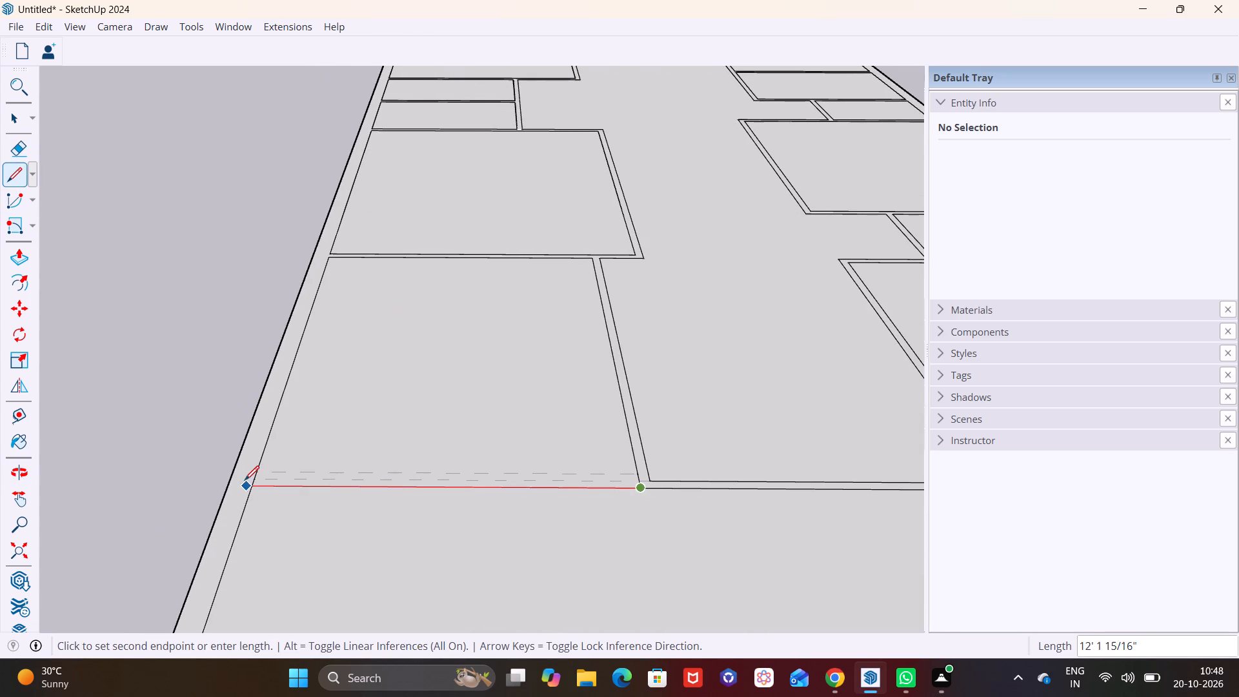
click(233, 479)
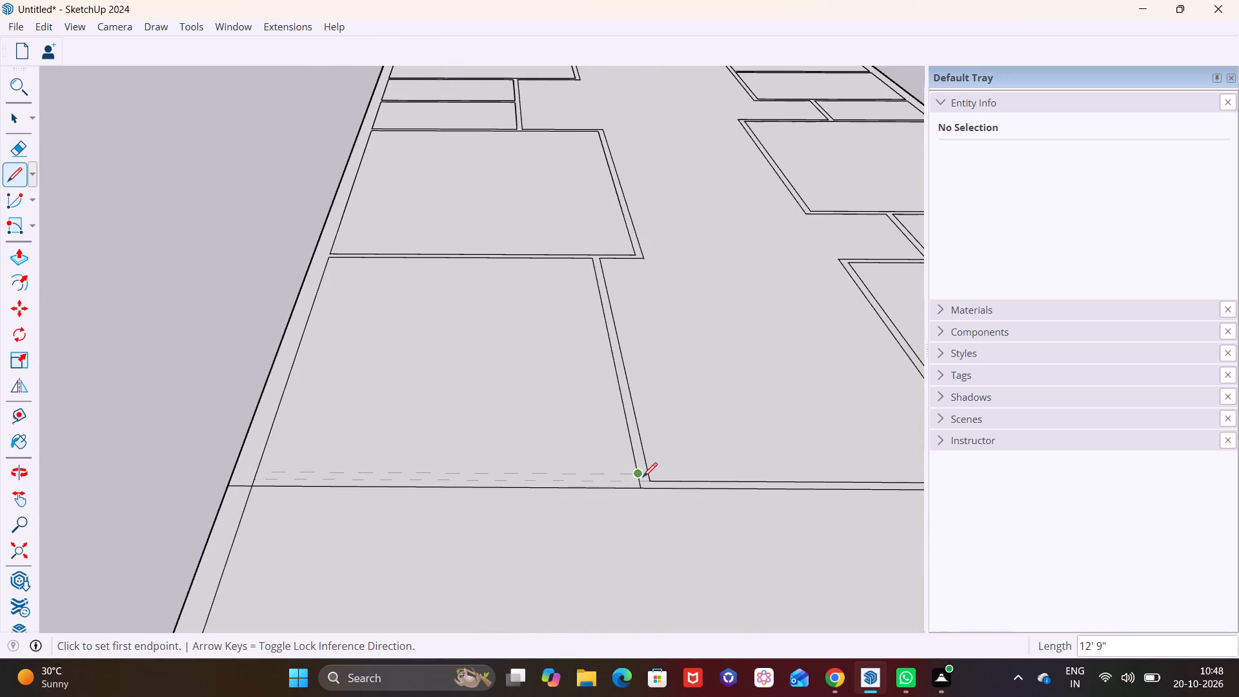
Draw a second parallel line about 13' 1" long from that wall's inside corner to the outer edge, closing the partition strip.
click(652, 484)
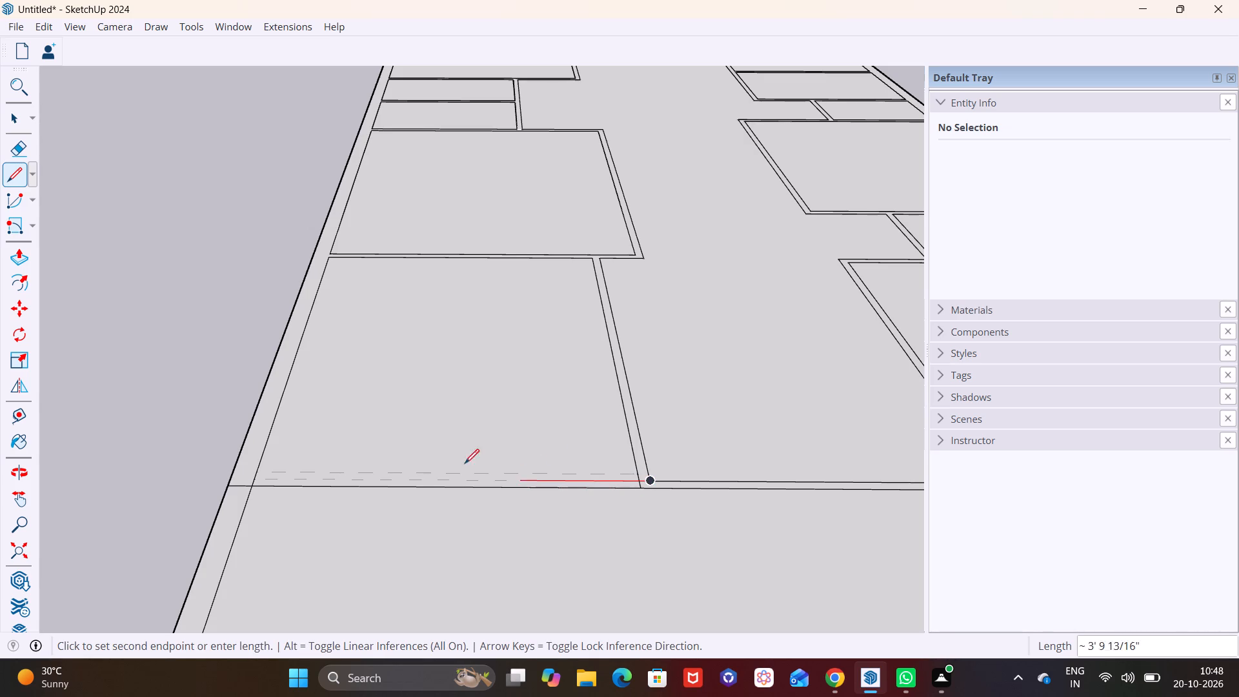
click(228, 471)
key(space)
Erase the side wall's inner line segment between the two new lines and the rear line's stub across the outer wall strip.
click(5, 144)
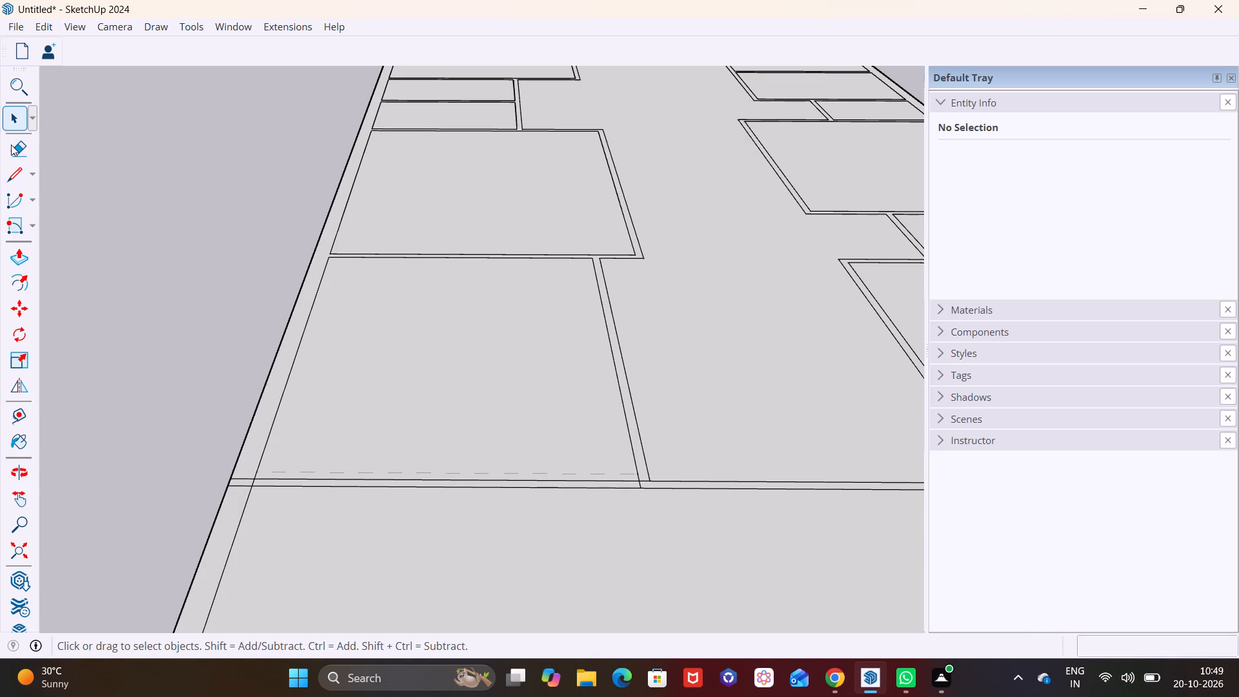
click(17, 150)
scroll(251, 469, up, 8)
drag(236, 476, 258, 482)
drag(237, 461, 225, 490)
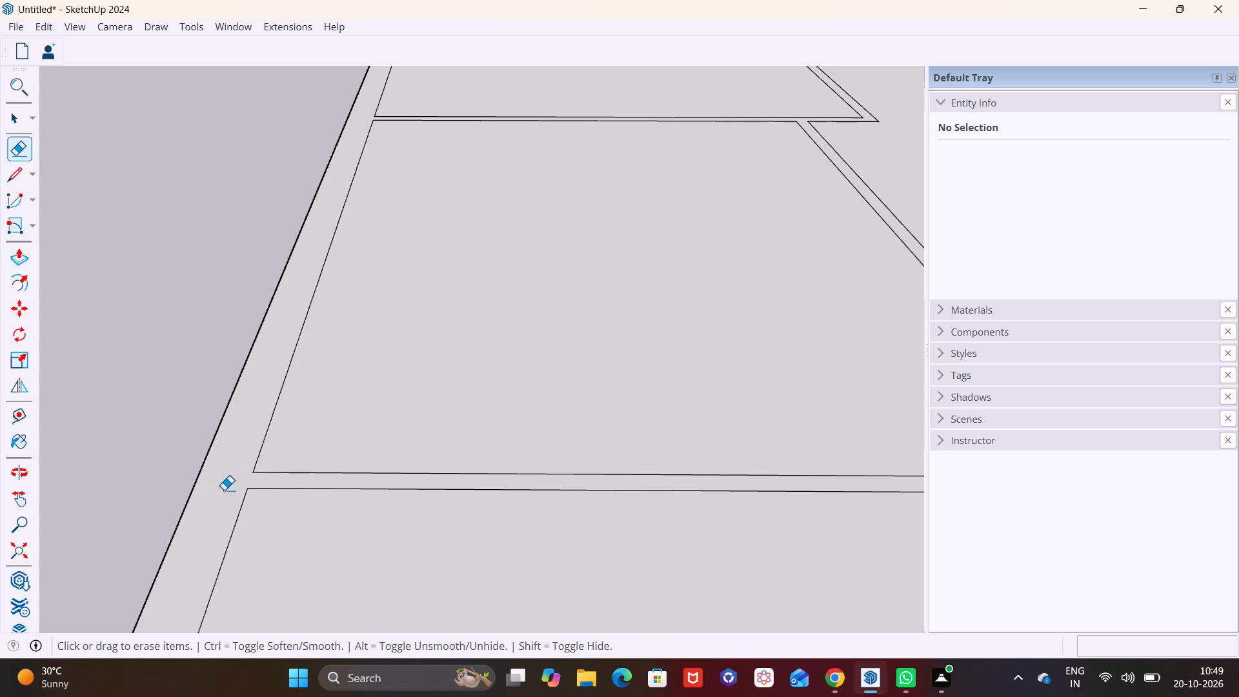
key(ctrl+z)
click(234, 470)
Erase the line stub crossing the front partition strip and the short segment closing off the front side room's inner wall strip.
scroll(294, 443, down, 4)
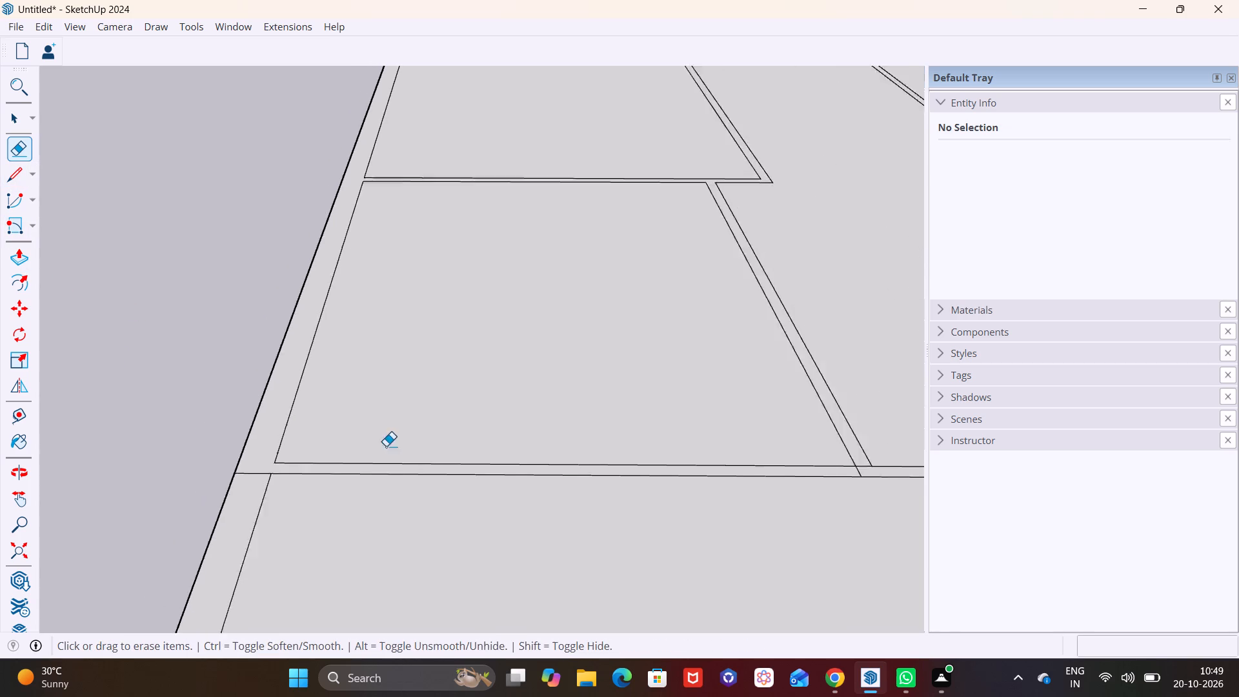
scroll(386, 446, down, 2)
shift+middle_drag(493, 454, 365, 414)
scroll(702, 410, up, 10)
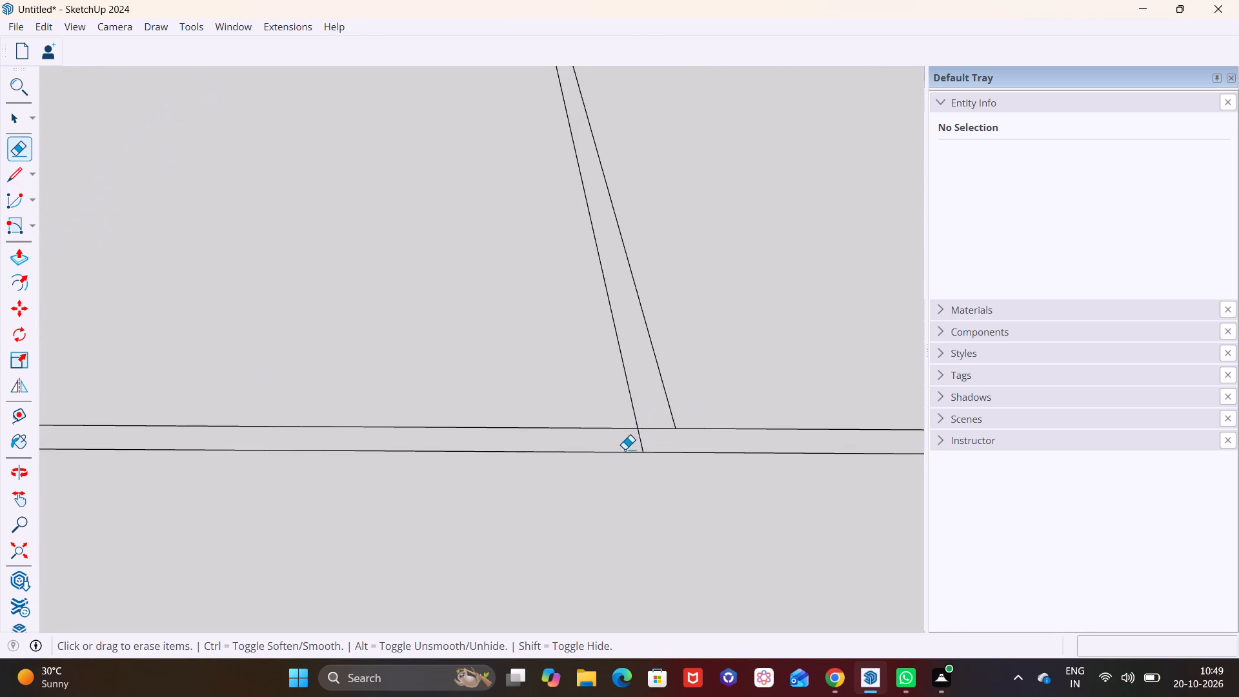
drag(626, 443, 670, 447)
drag(661, 439, 665, 419)
Extrude the connected wall-strip face of the floor plan up 10' with Push/Pull.
scroll(659, 414, down, 12)
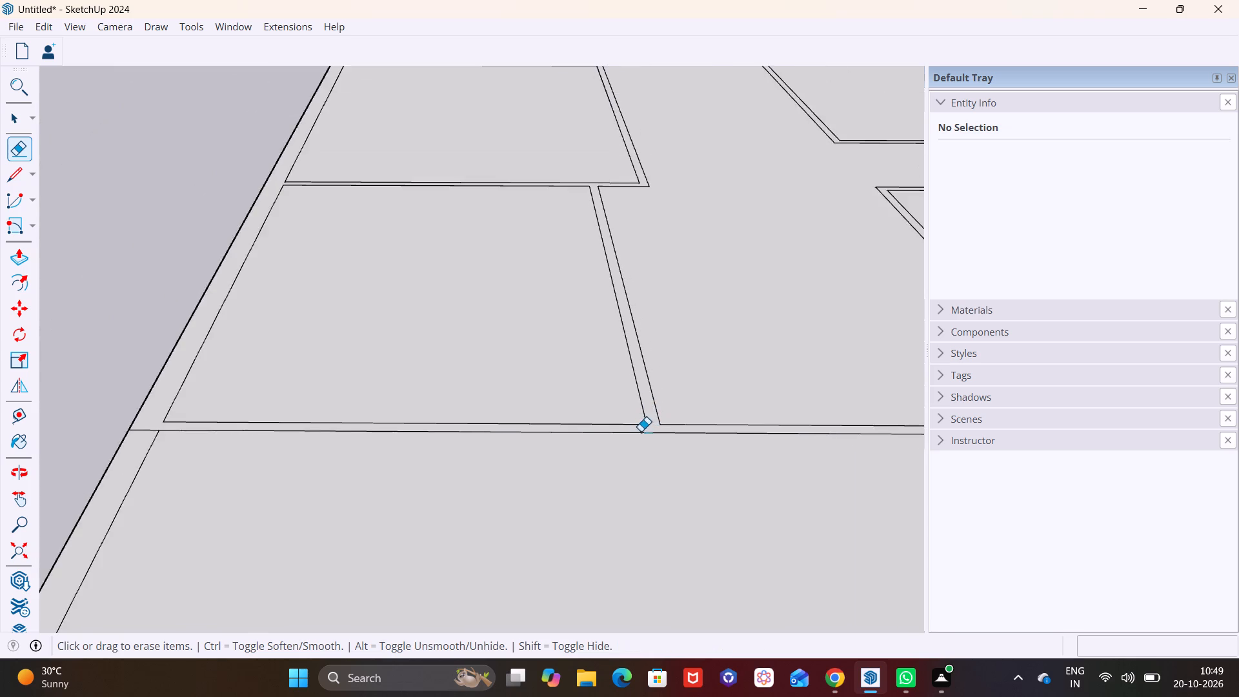
scroll(641, 431, down, 8)
middle_drag(641, 436, 644, 352)
middle_drag(592, 396, 569, 439)
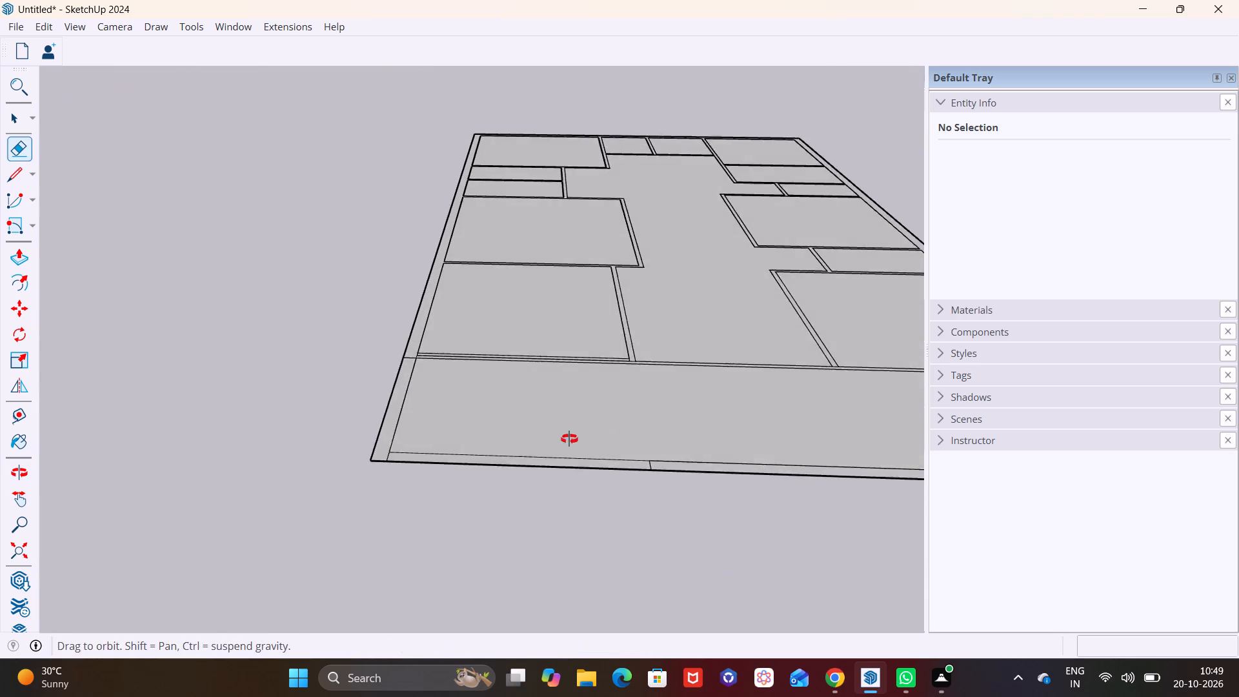
middle_drag(569, 439, 567, 455)
scroll(512, 350, up, 6)
scroll(569, 386, down, 5)
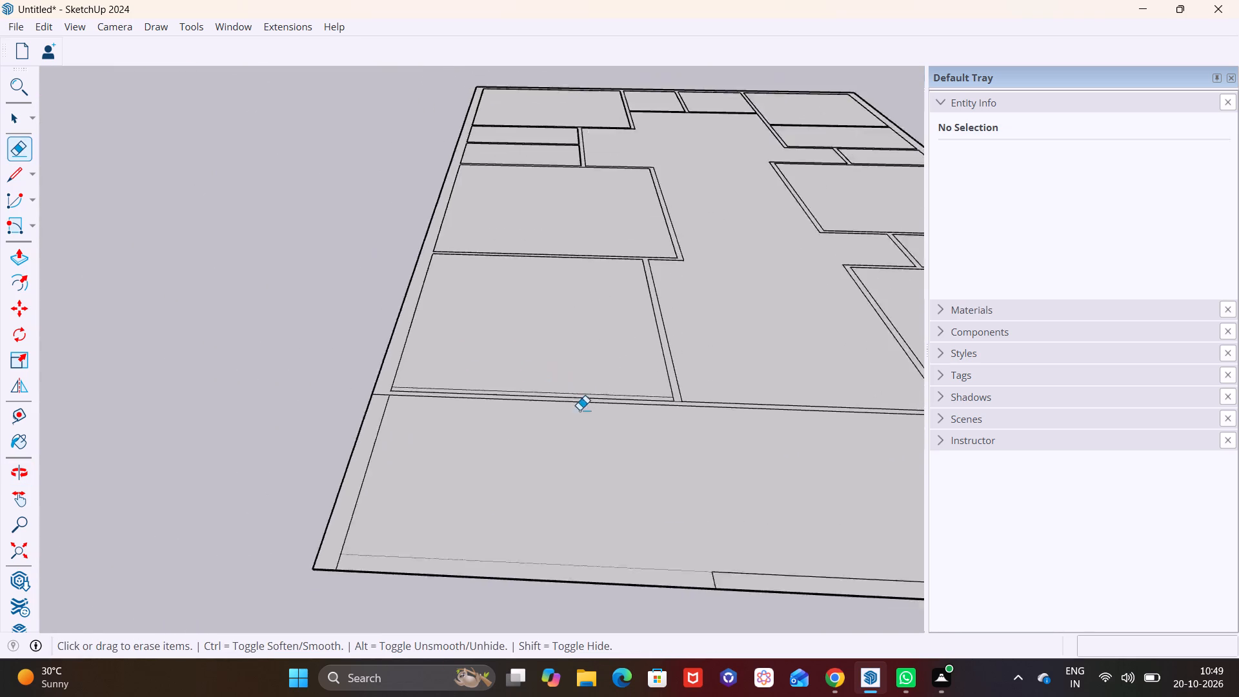
scroll(579, 410, down, 6)
shift+middle_drag(666, 439, 494, 400)
key(space)
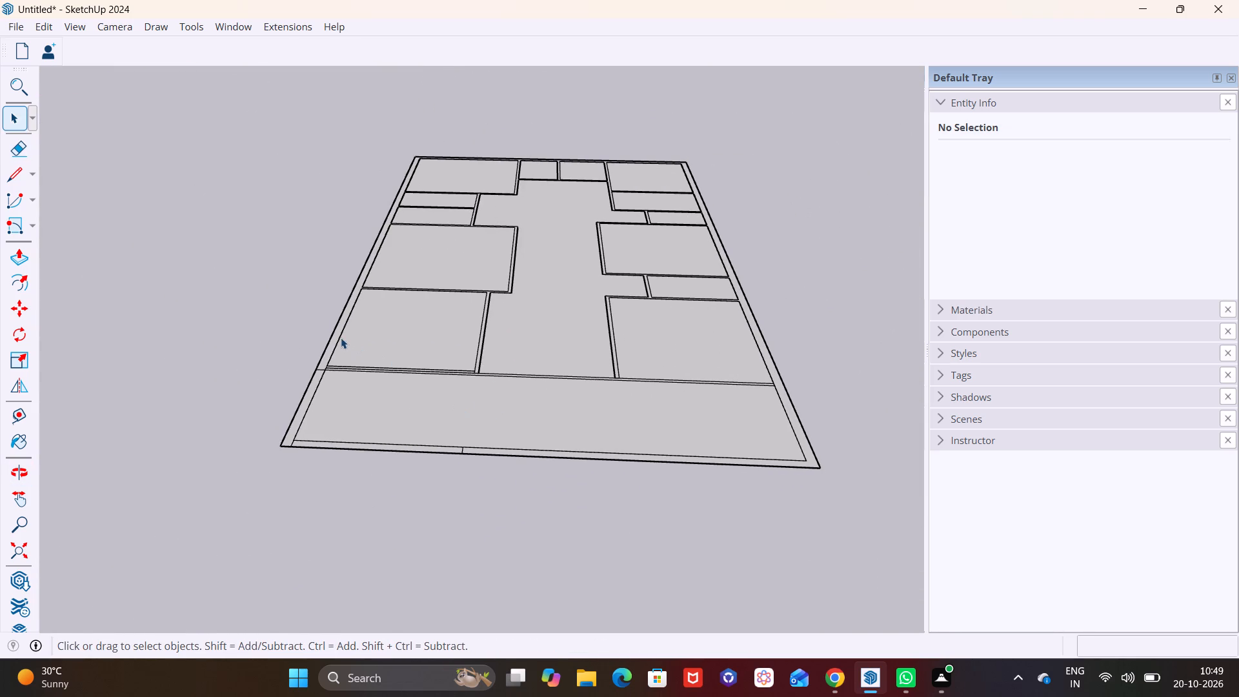
click(337, 332)
scroll(347, 336, up, 7)
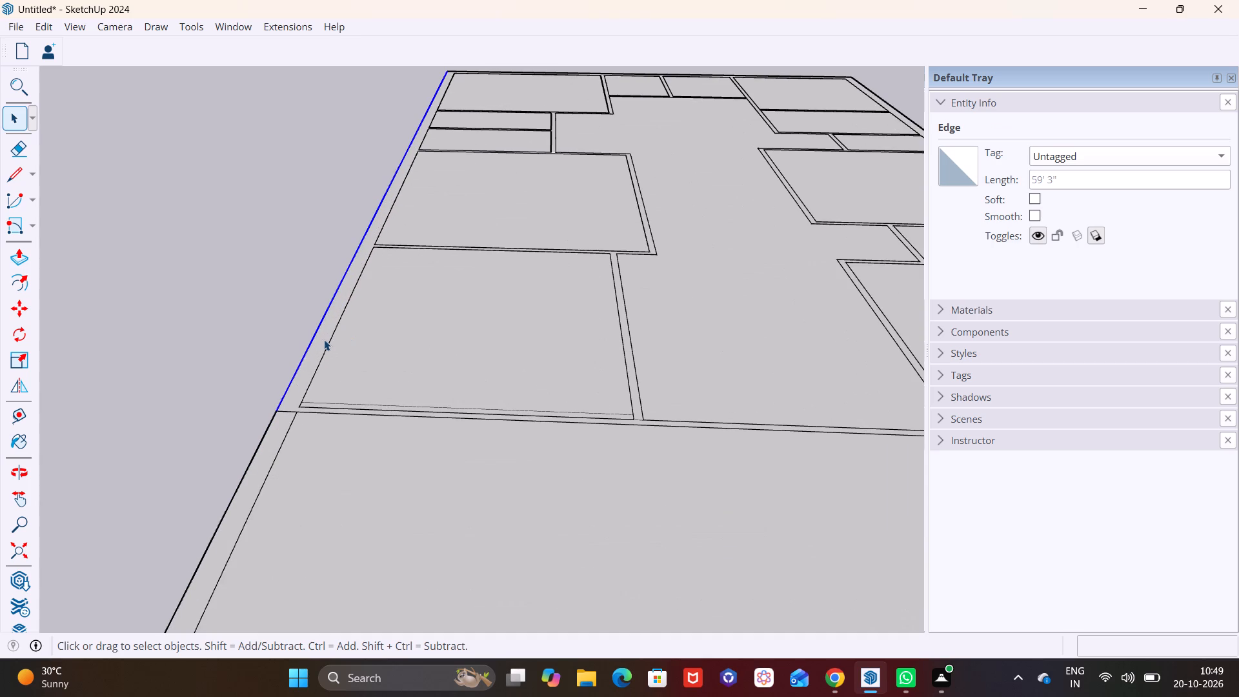
click(324, 339)
click(22, 258)
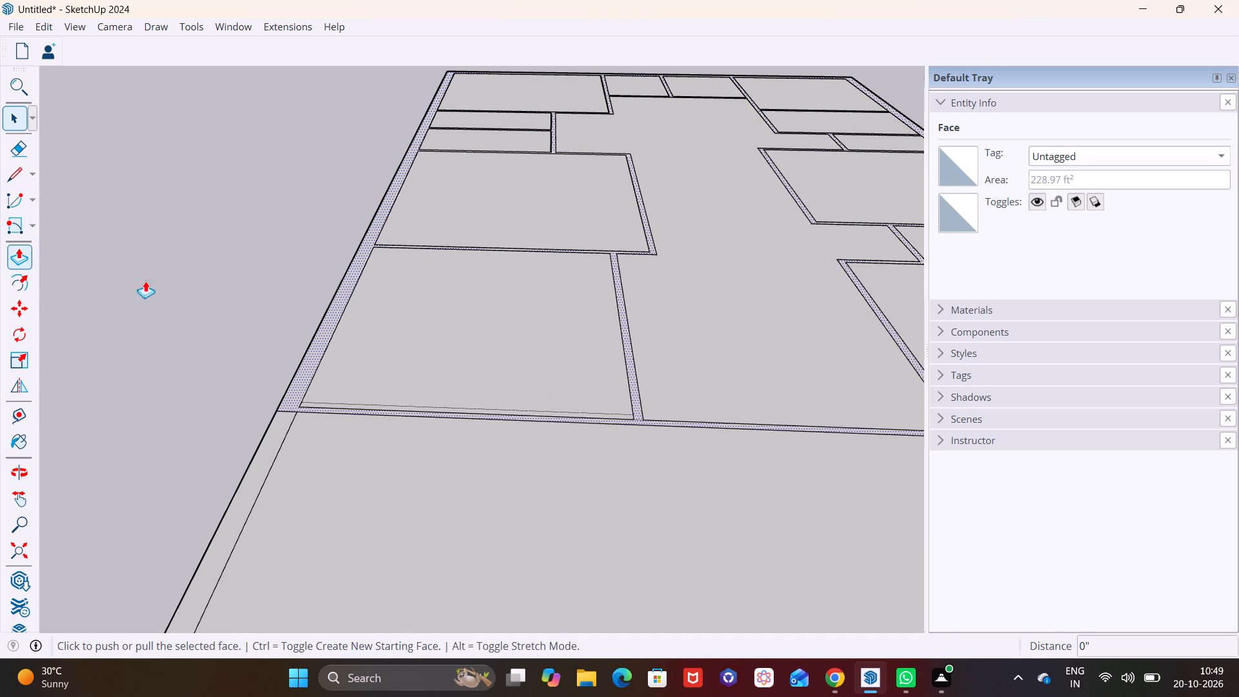
click(317, 350)
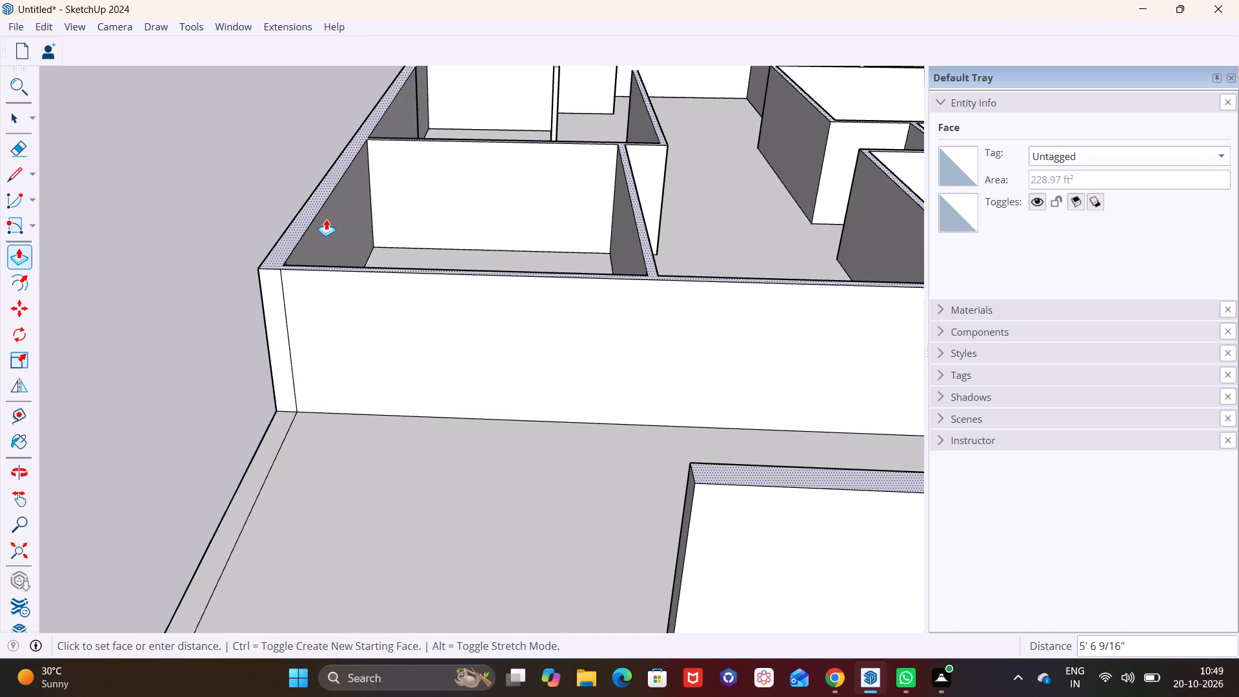
text(10')
key(Return)
scroll(374, 222, down, 5)
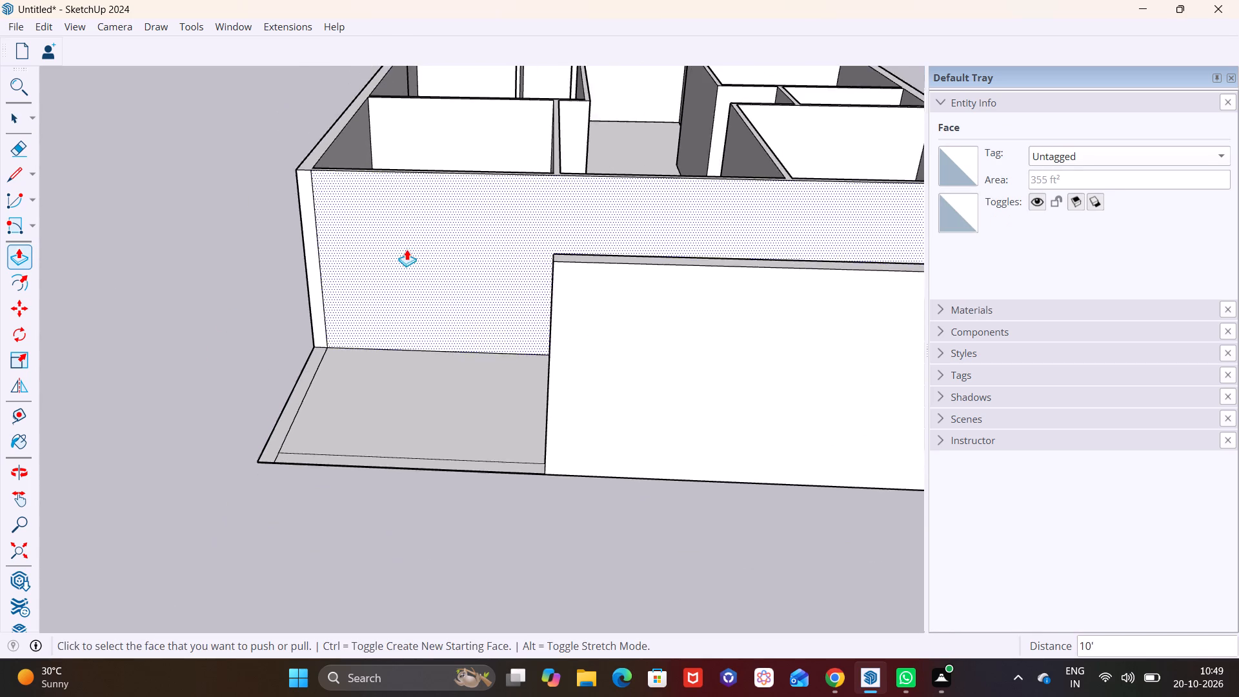
scroll(407, 249, down, 3)
key(space)
Extrude the longer piece of the flat partition strip behind the second side room up 10'.
middle_drag(427, 333, 459, 347)
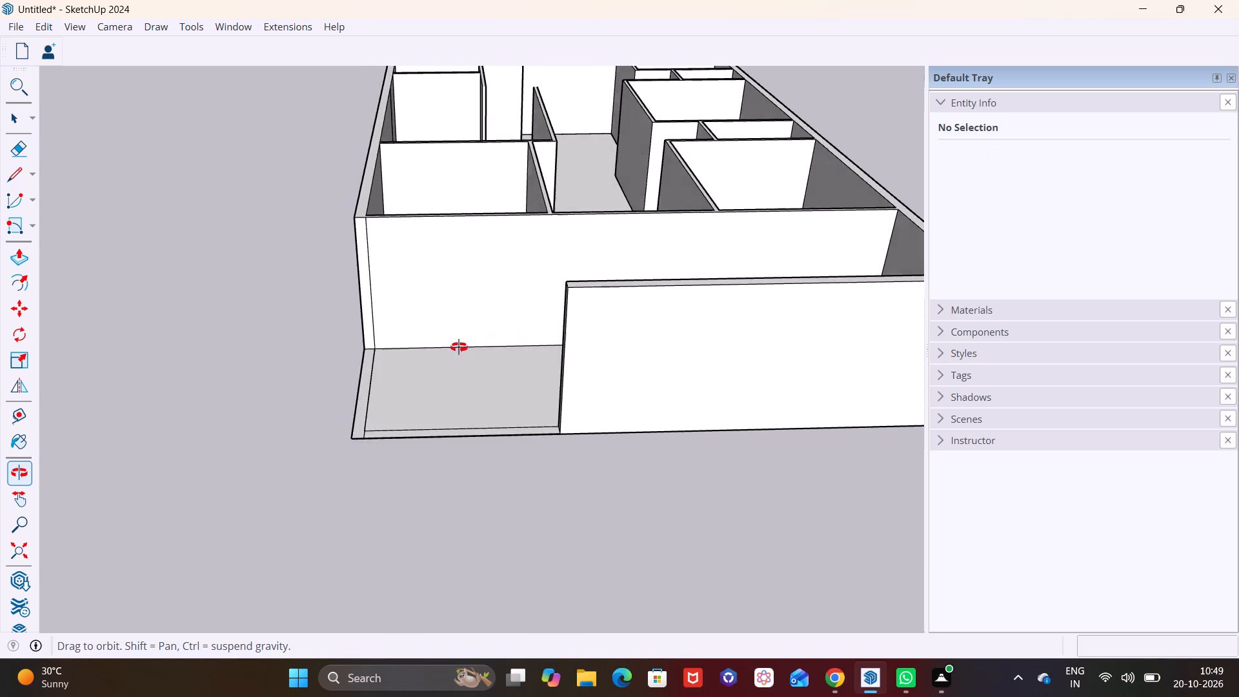
middle_drag(459, 347, 458, 347)
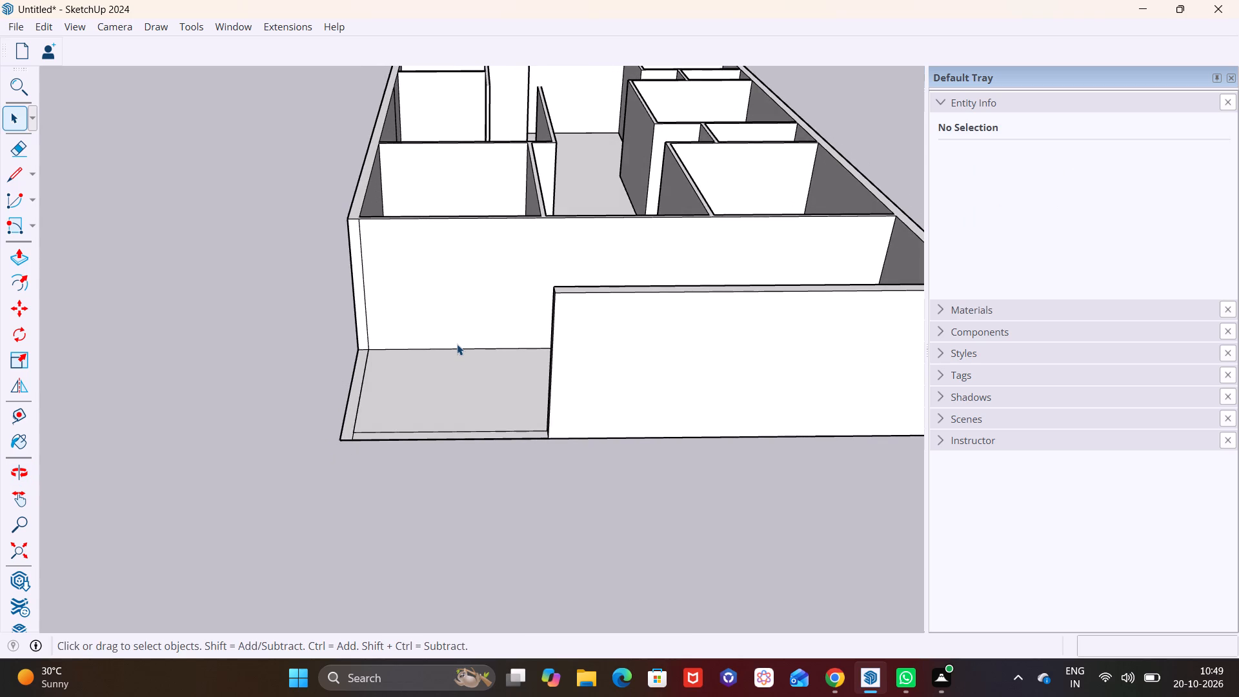
shift+middle_drag(457, 344, 467, 407)
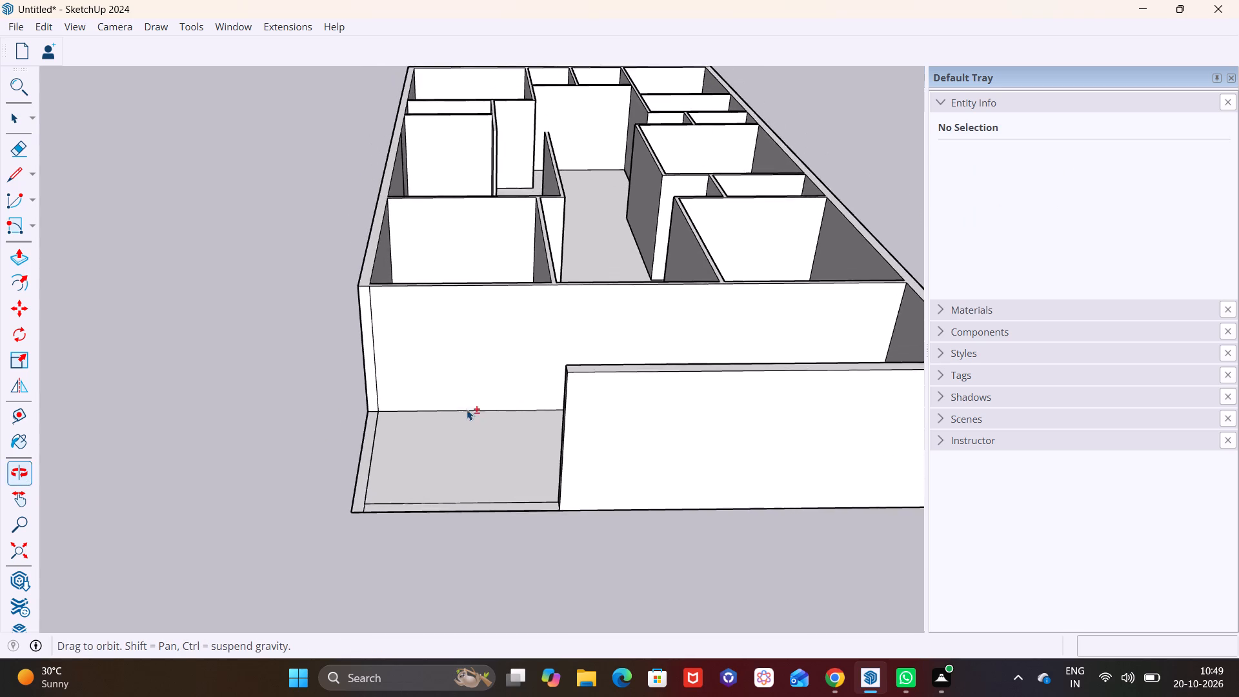
middle_drag(470, 403, 468, 263)
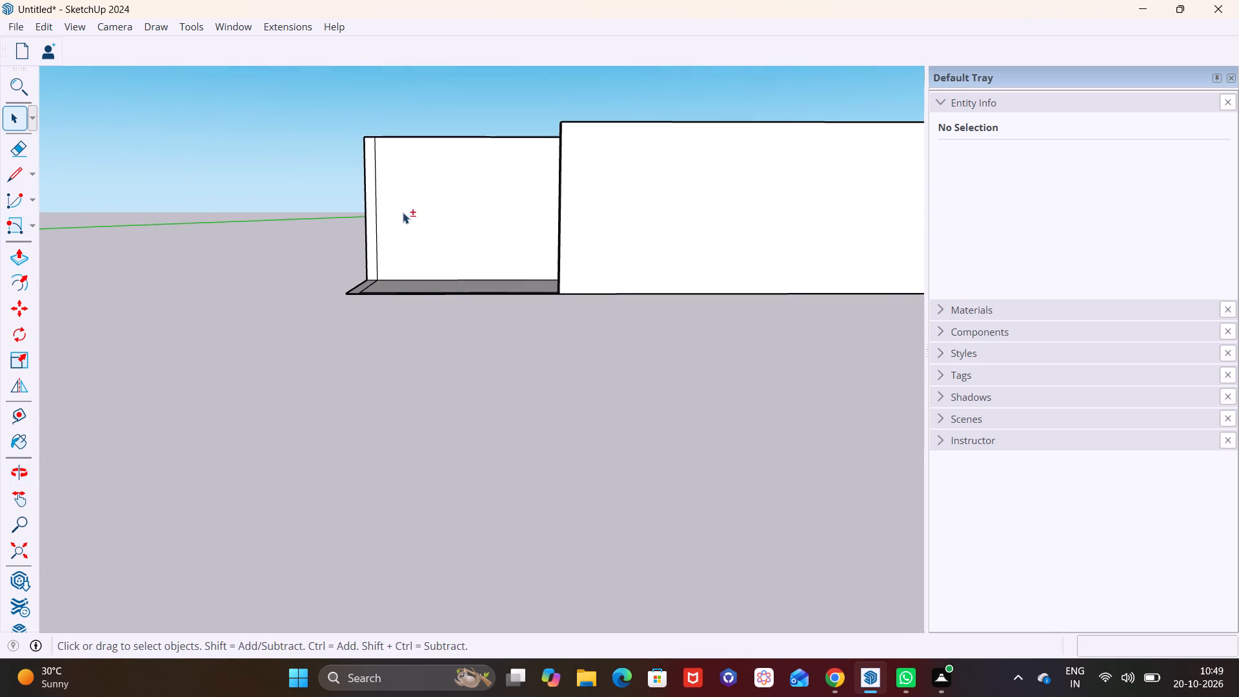
shift+middle_drag(403, 212, 321, 253)
middle_drag(378, 245, 381, 293)
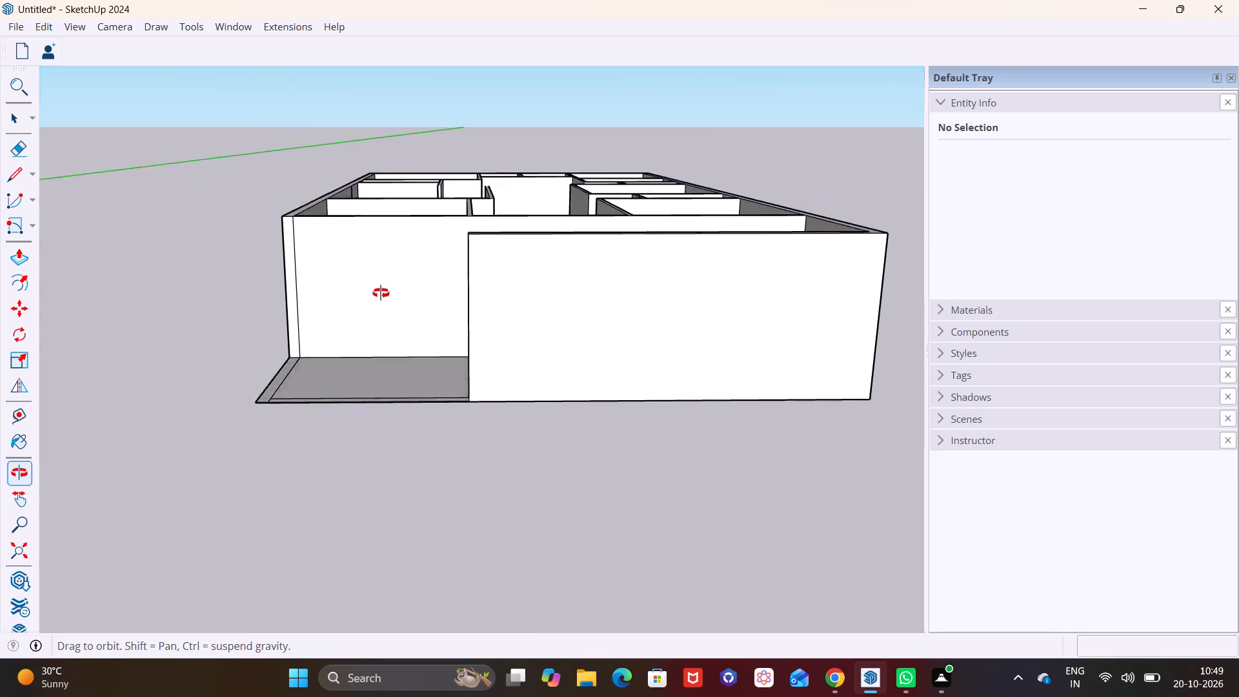
middle_drag(381, 293, 387, 427)
middle_drag(394, 355, 374, 457)
scroll(405, 265, up, 7)
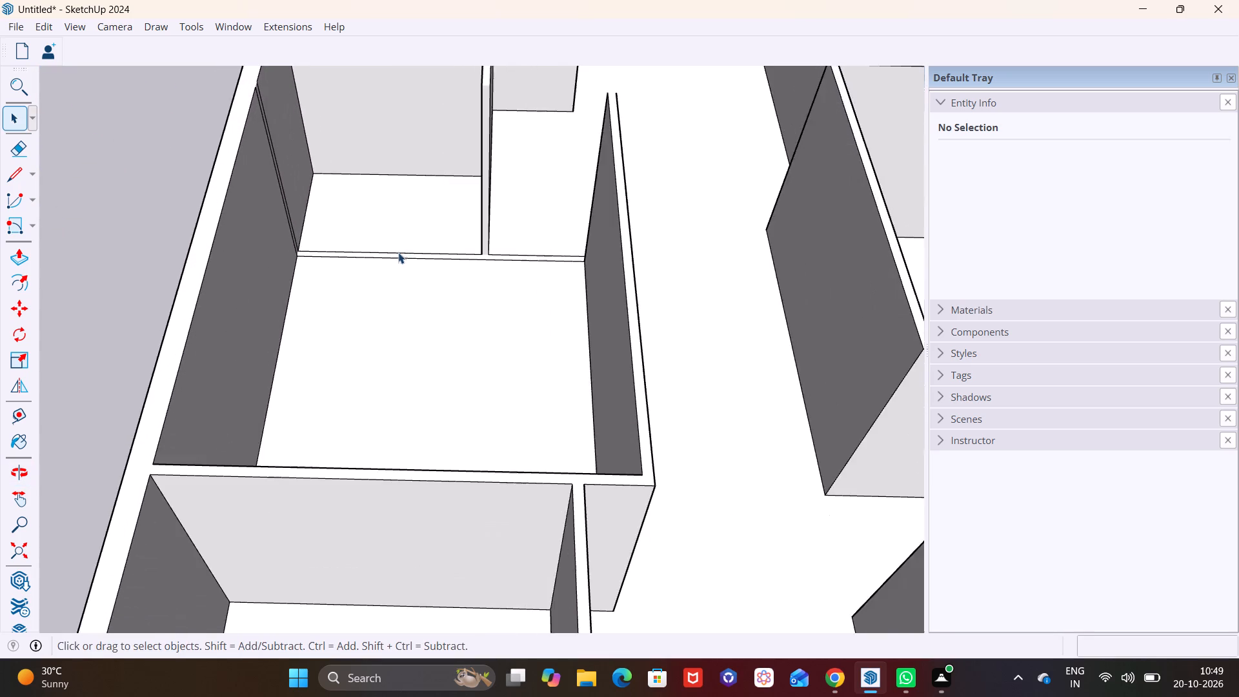
shift+middle_drag(394, 259, 367, 336)
scroll(368, 330, up, 7)
click(406, 338)
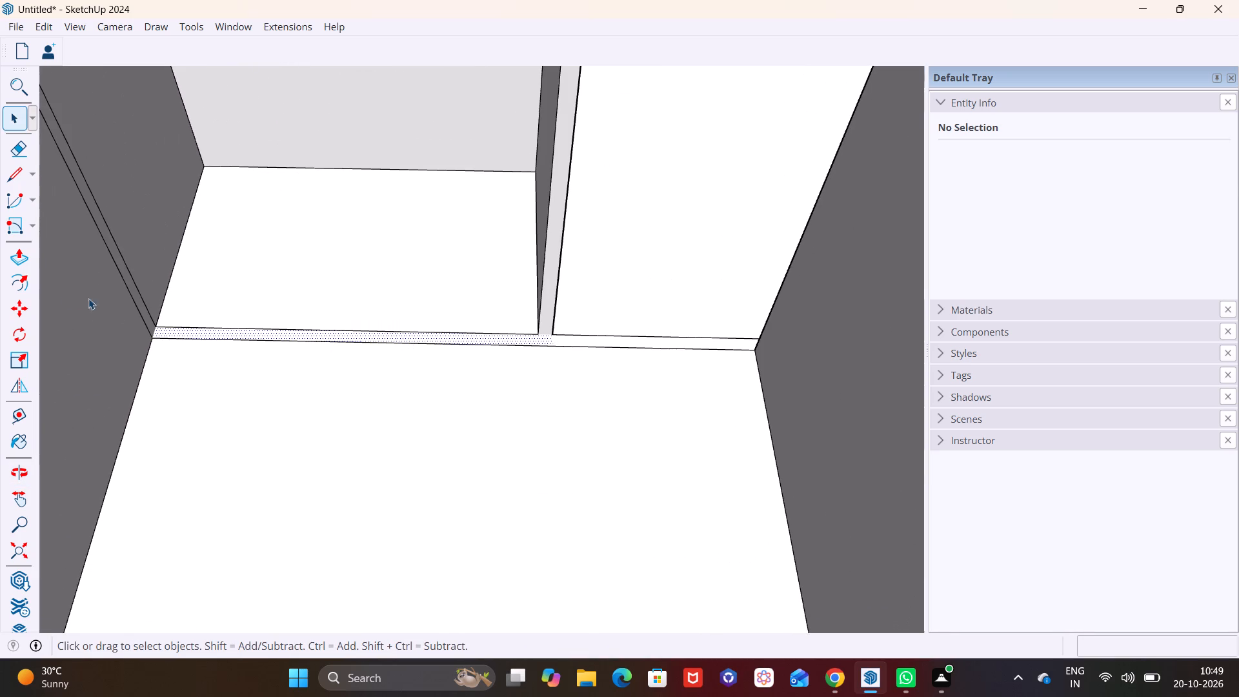
click(12, 250)
click(218, 329)
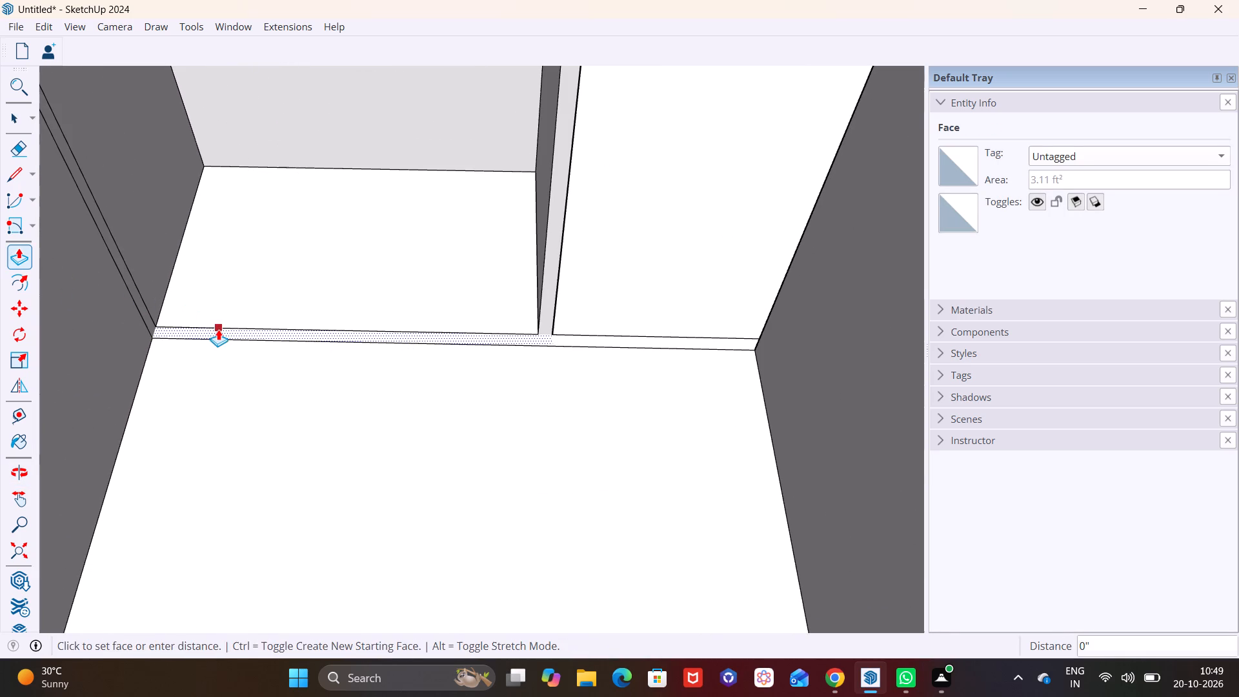
text(10')
key(Return)
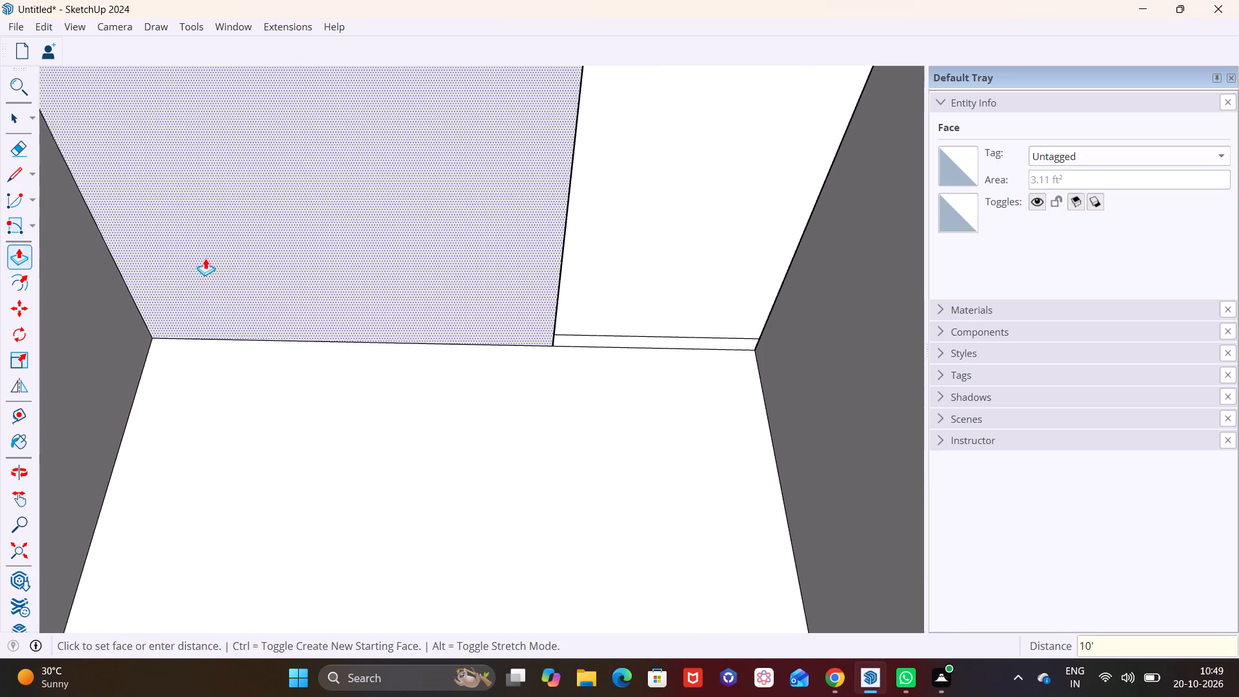
key(space)
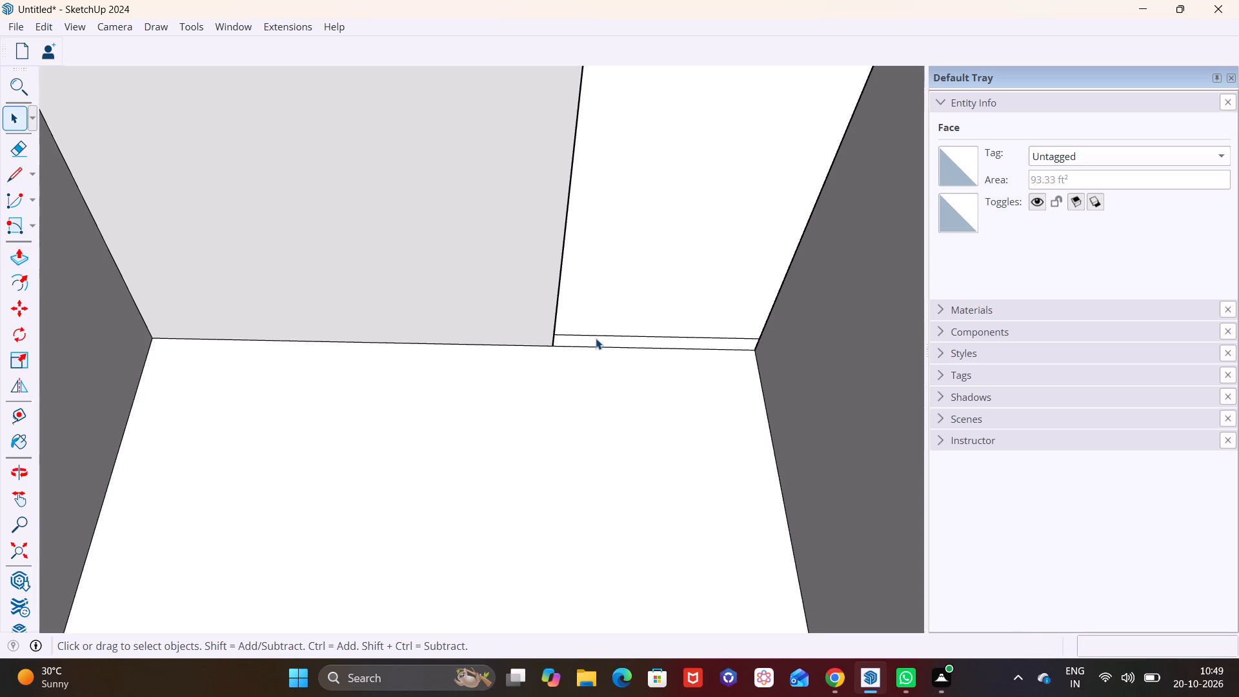
Extrude the adjoining 5' piece of that partition strip by the same 10' to complete the wall.
click(596, 338)
click(596, 338)
click(597, 344)
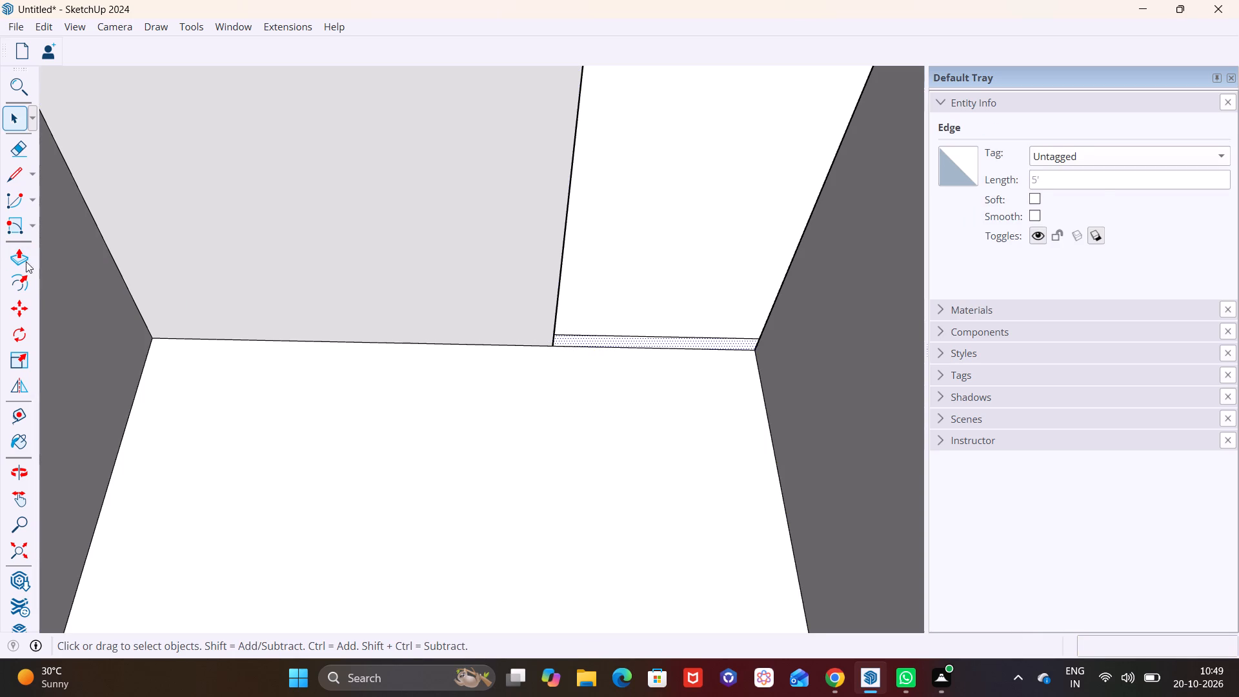
click(18, 250)
double_click(570, 338)
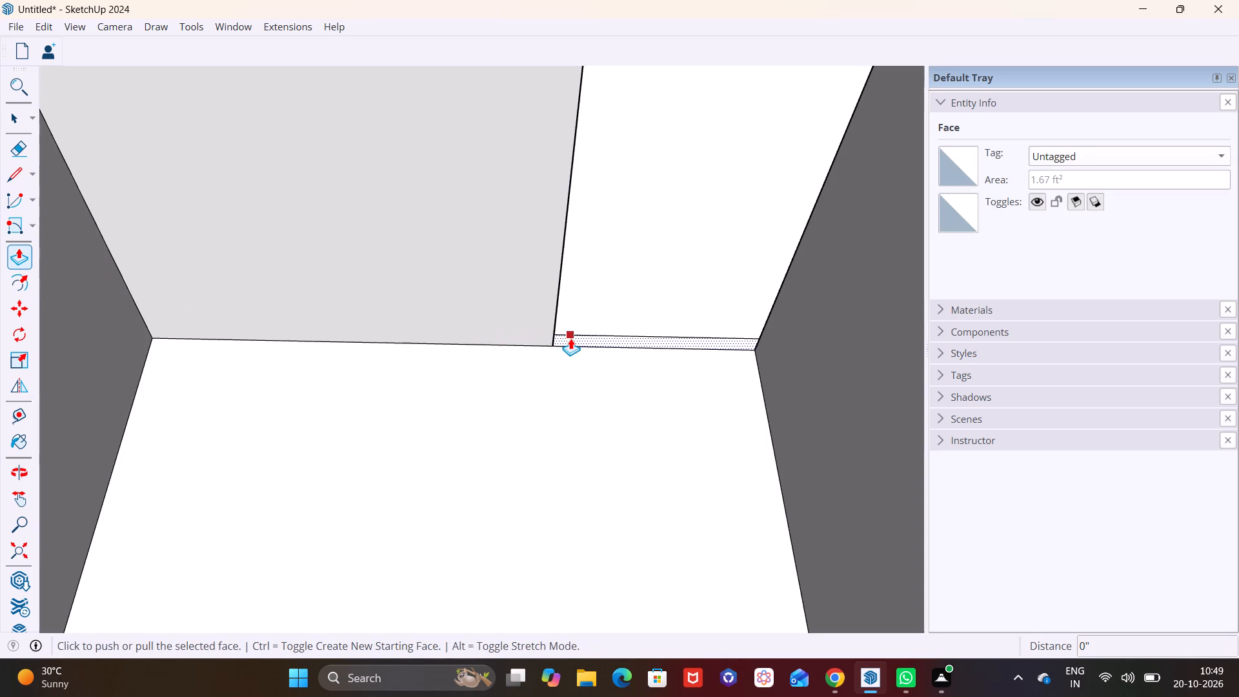
scroll(570, 339, down, 12)
middle_drag(565, 404, 538, 271)
scroll(526, 269, down, 9)
key(space)
Draw a 1' high rotated rectangle straight down from the plan's bottom rear edge, spanning corner to corner.
middle_drag(567, 367, 605, 142)
middle_drag(599, 316, 609, 139)
scroll(532, 365, up, 5)
shift+middle_drag(566, 350, 412, 290)
shift+scroll(410, 290, down, 1)
scroll(422, 334, up, 2)
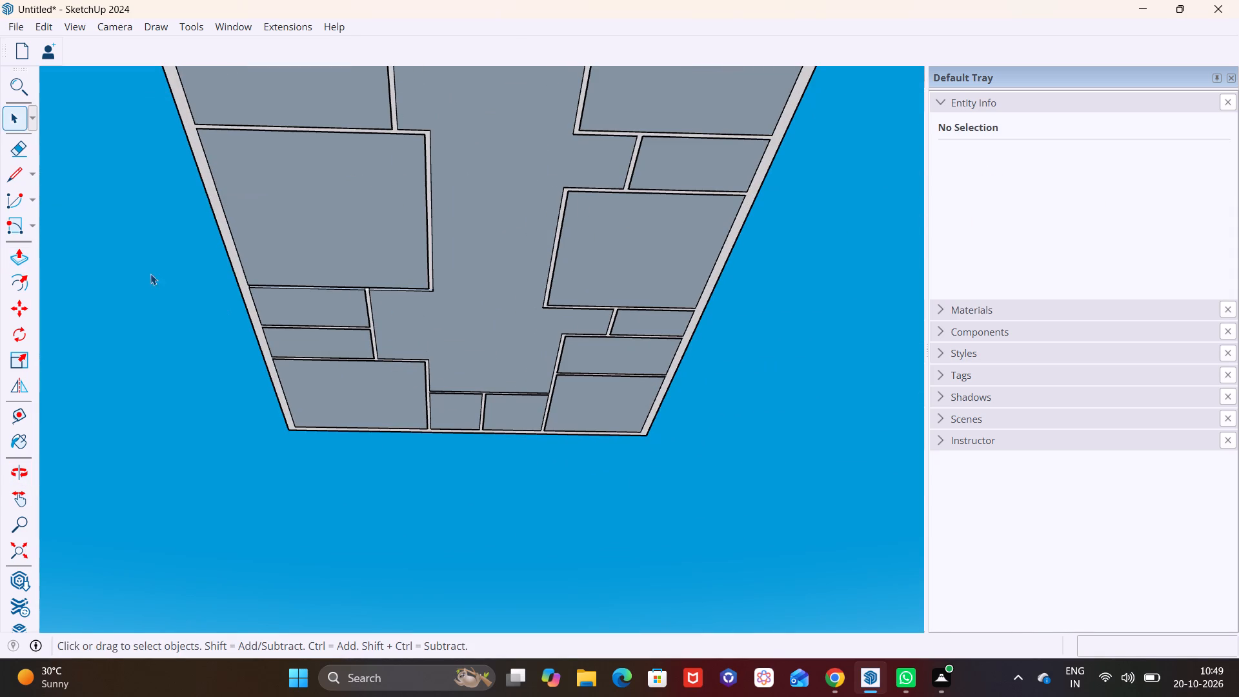
click(34, 223)
click(42, 273)
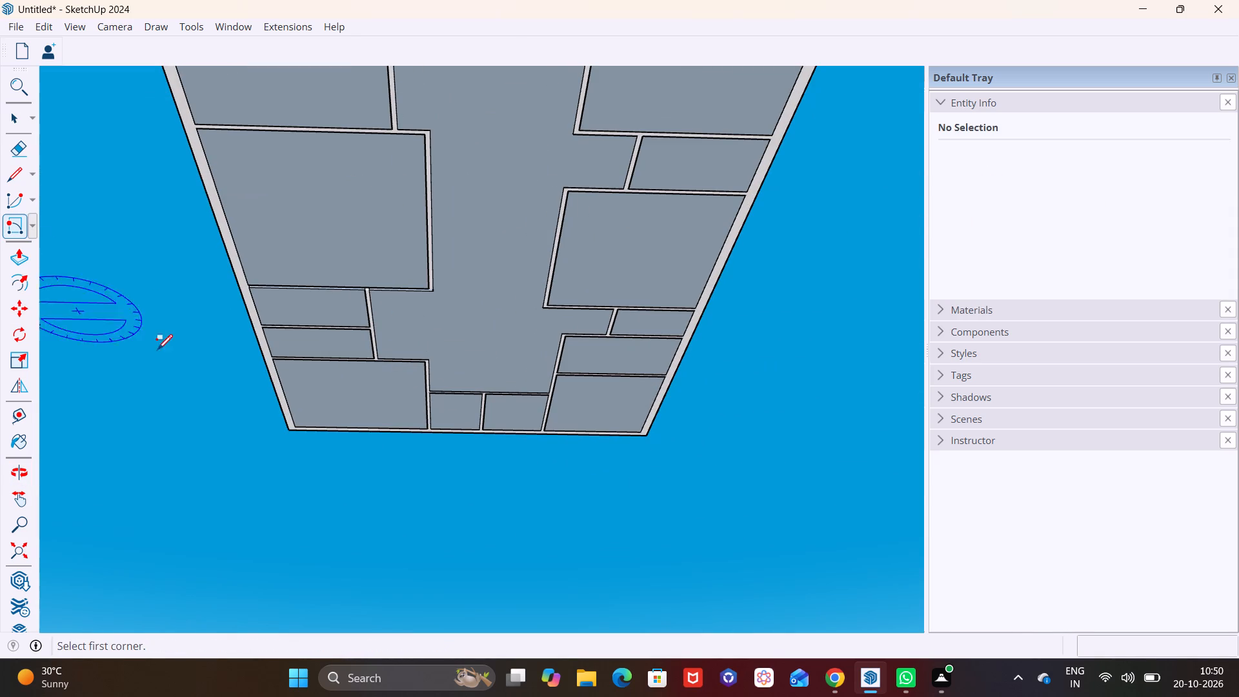
scroll(245, 409, up, 10)
click(295, 434)
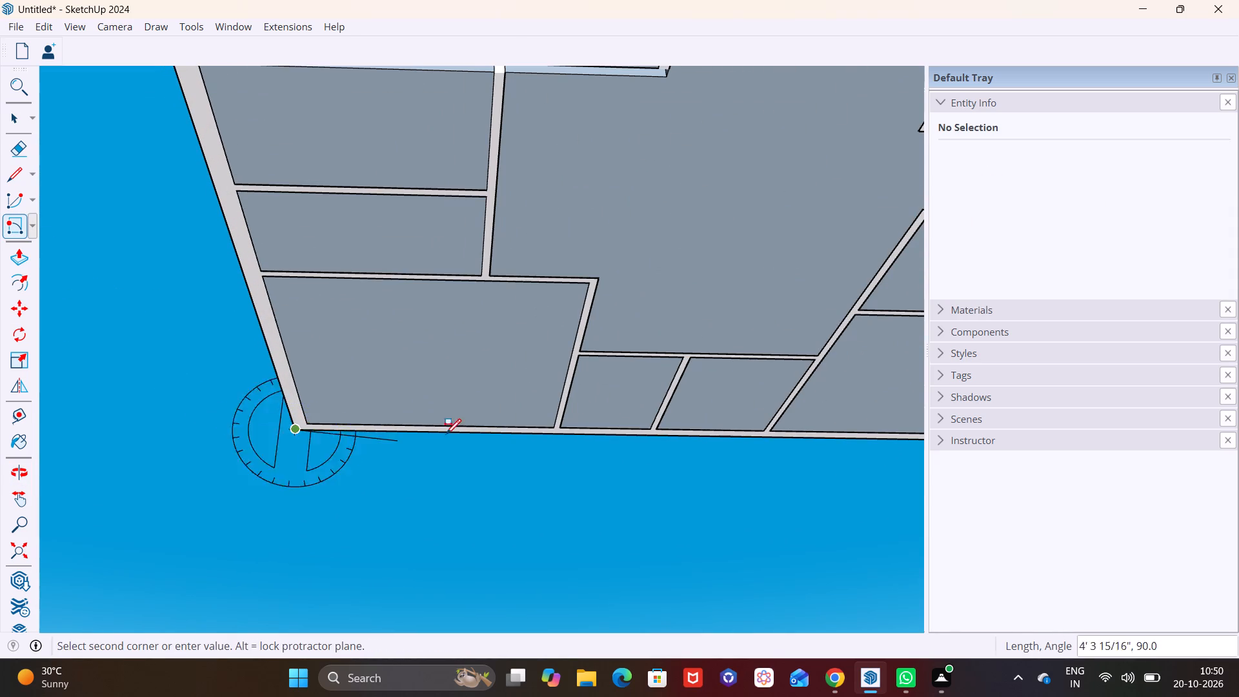
scroll(468, 427, down, 3)
shift+middle_drag(467, 423, 369, 423)
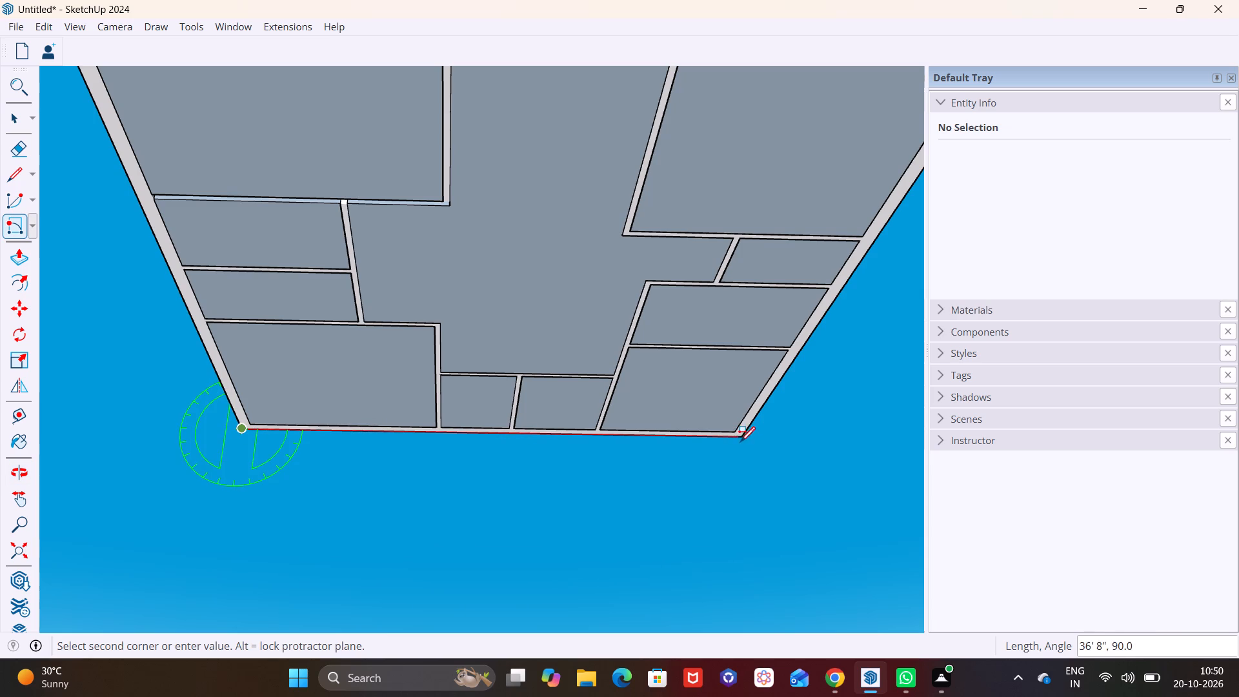
click(743, 440)
text(1')
key(Return)
key(space)
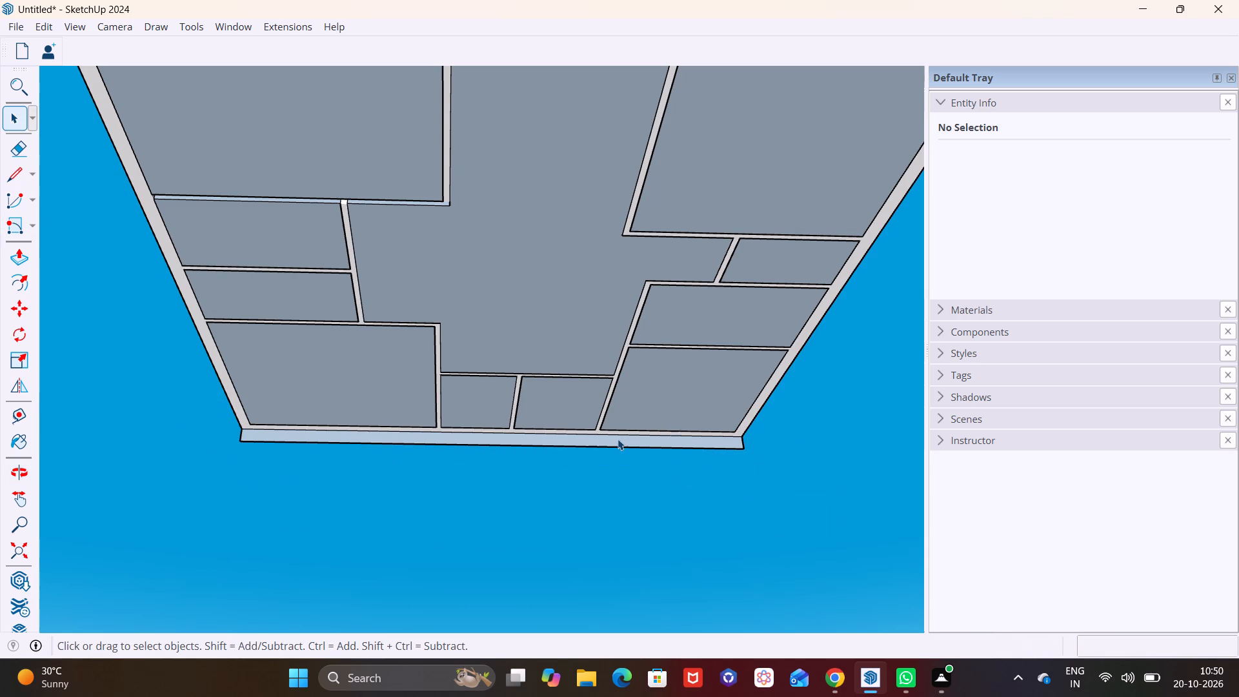
Make the new rear rectangle and its edges a group.
double_click(618, 439)
right_click(616, 439)
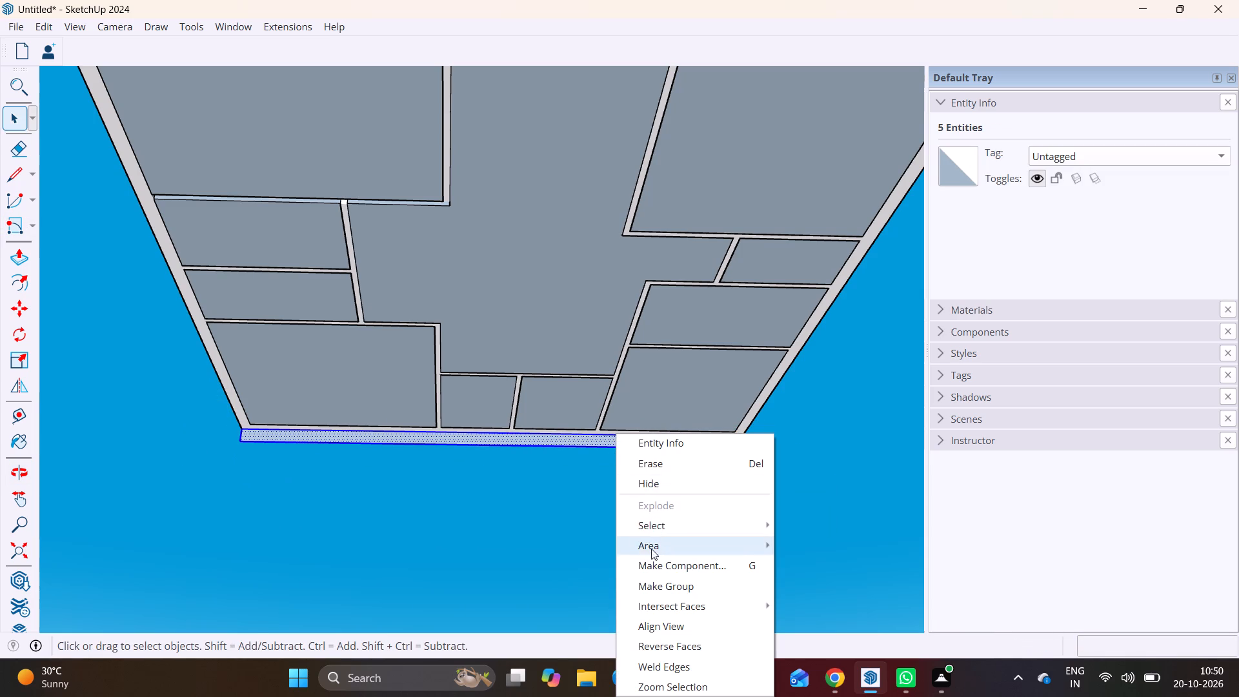
click(663, 584)
Inside the group, extrude the rectangle 70' under the house to the plot's front edge as a base slab.
scroll(434, 423, up, 3)
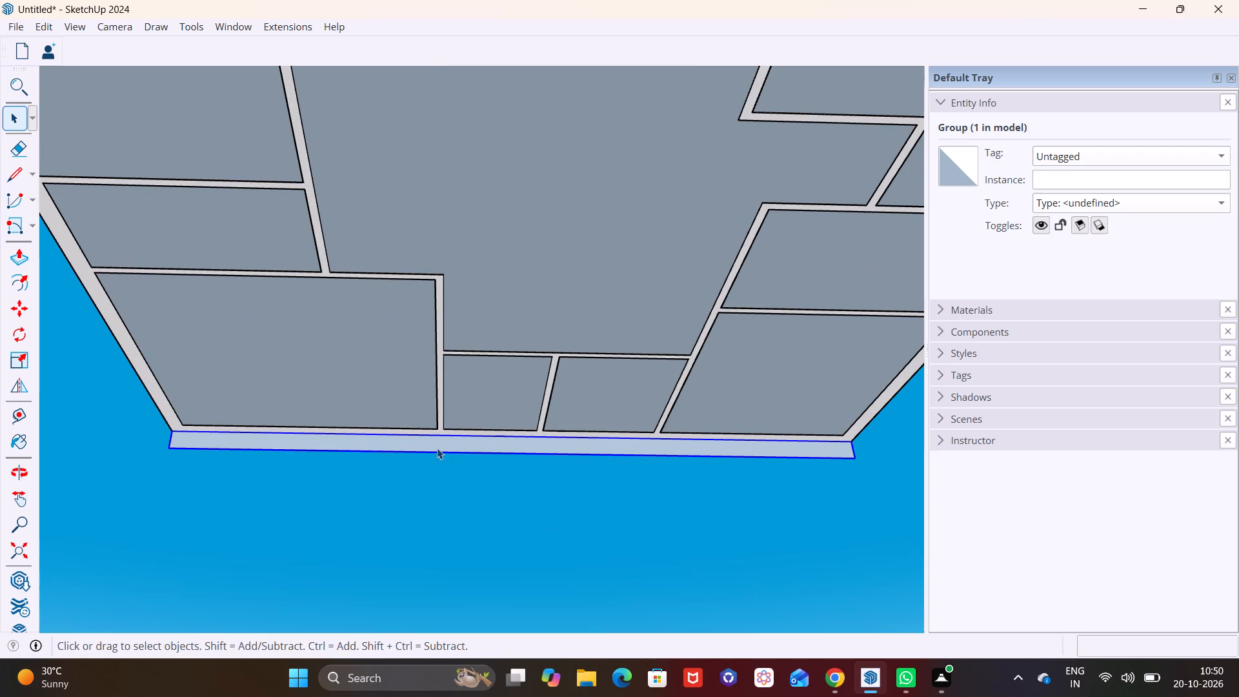
click(437, 448)
click(436, 446)
double_click(436, 444)
click(430, 439)
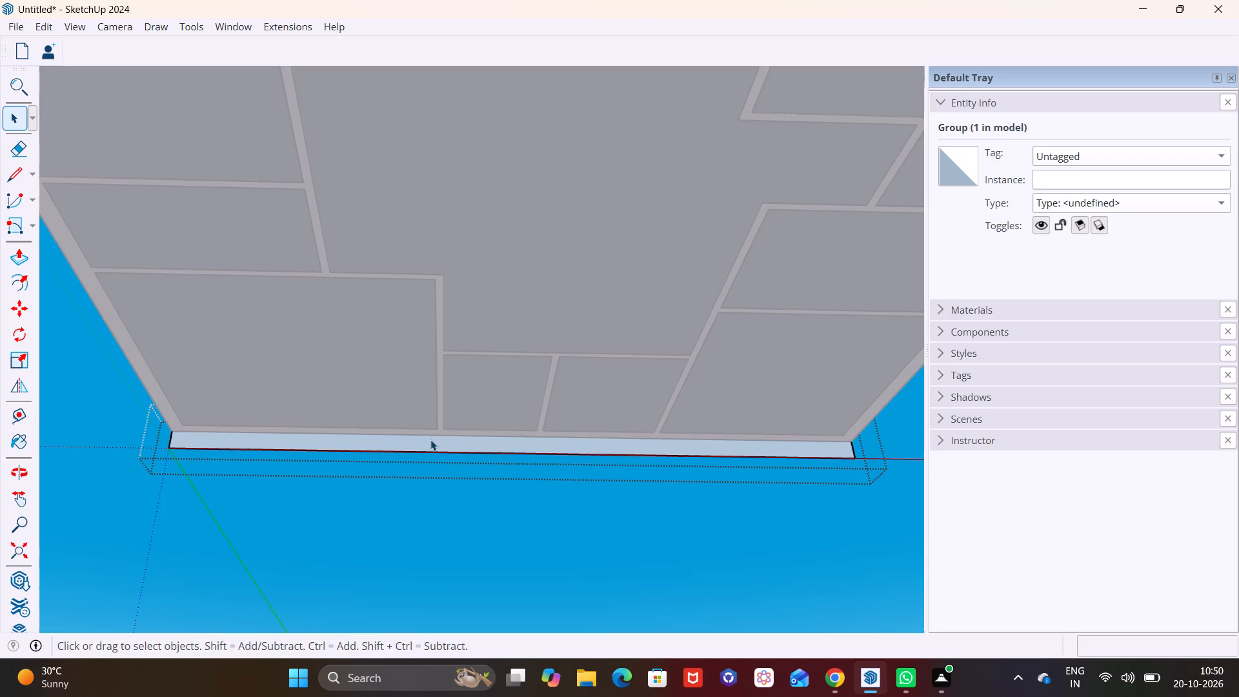
click(24, 258)
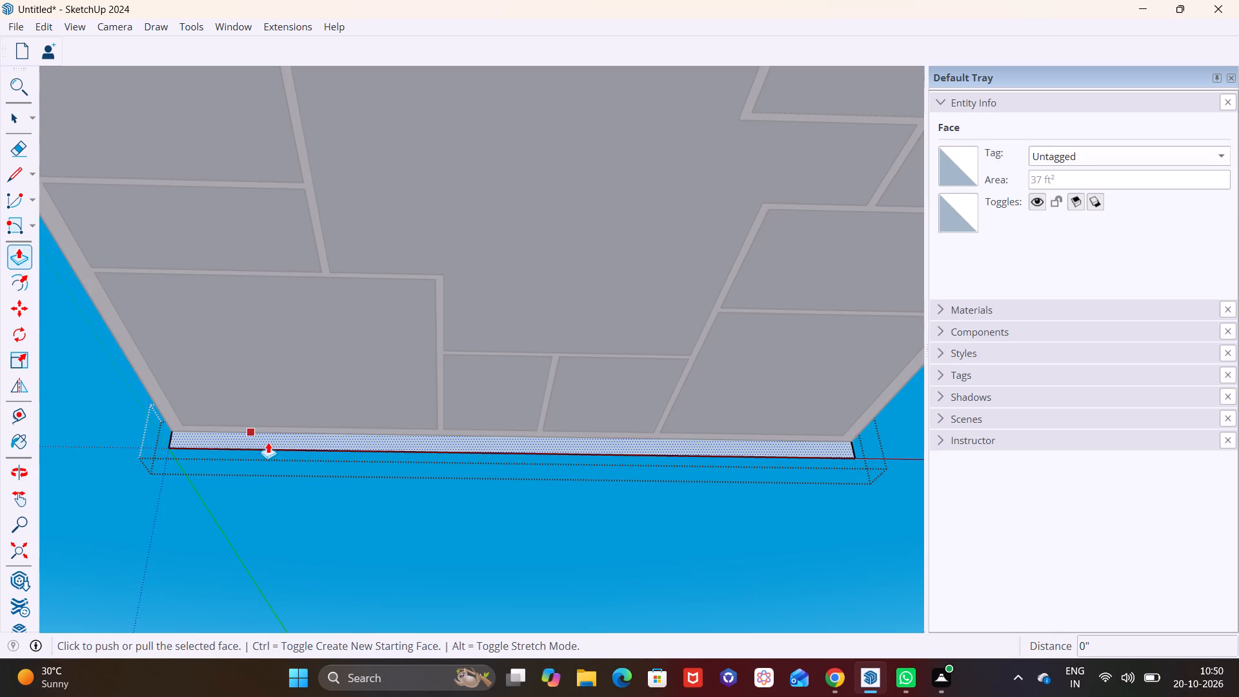
click(275, 436)
scroll(371, 343, down, 8)
scroll(372, 227, down, 4)
scroll(374, 225, up, 1)
middle_drag(374, 225, 413, 308)
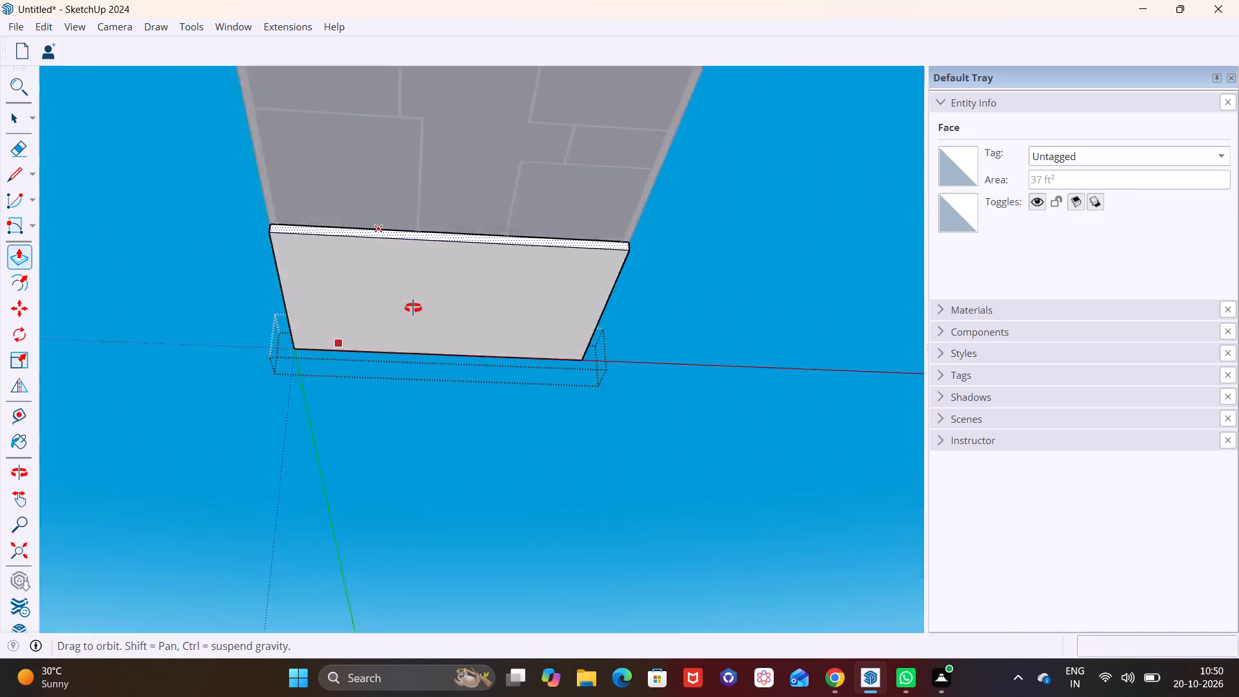
middle_drag(413, 308, 465, 446)
click(608, 271)
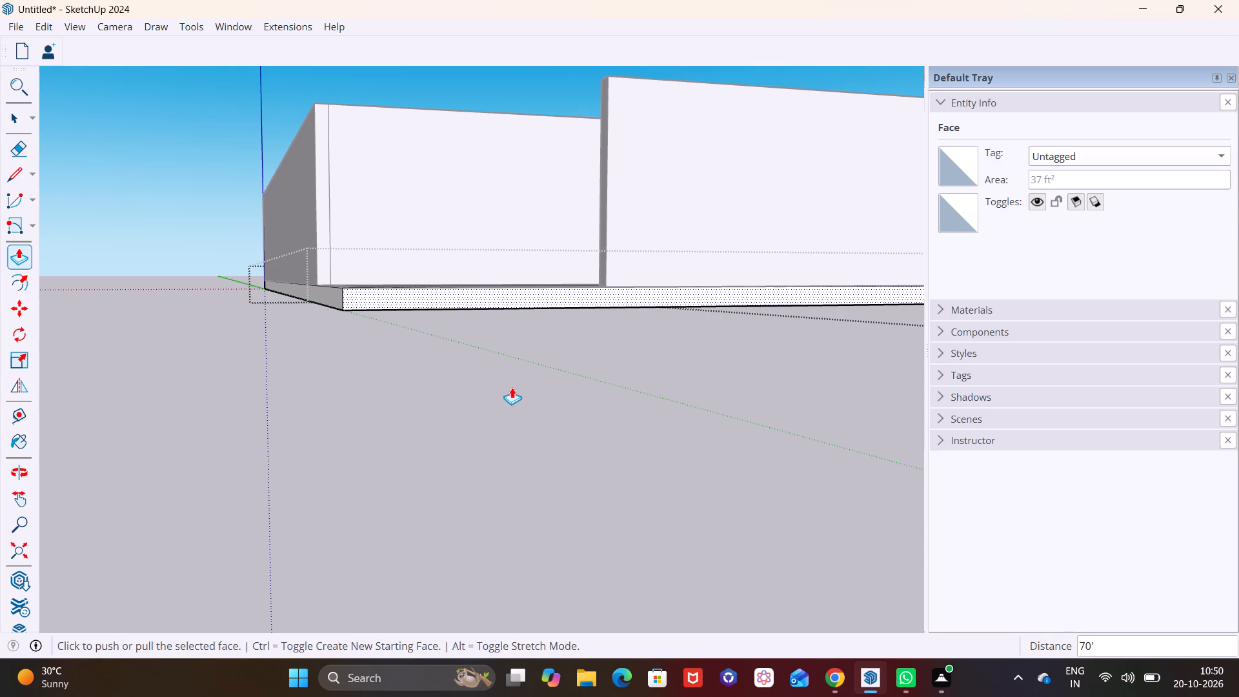
key(space)
click(518, 385)
Examine the extruded walls and the new base slab from the front, from low down and from above.
middle_drag(409, 316, 407, 434)
scroll(473, 434, down, 3)
middle_drag(541, 482, 552, 434)
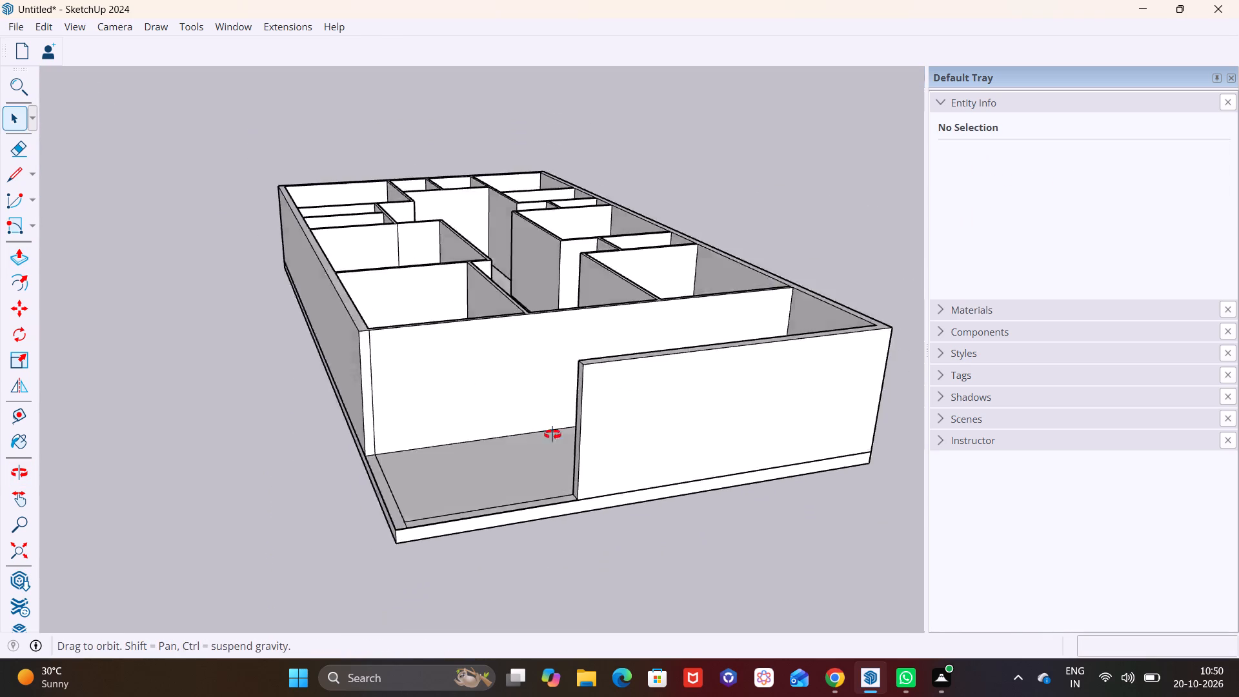
middle_drag(552, 434, 521, 236)
scroll(552, 385, up, 1)
scroll(507, 287, up, 2)
middle_drag(501, 261, 485, 461)
scroll(477, 330, down, 2)
middle_drag(487, 328, 461, 440)
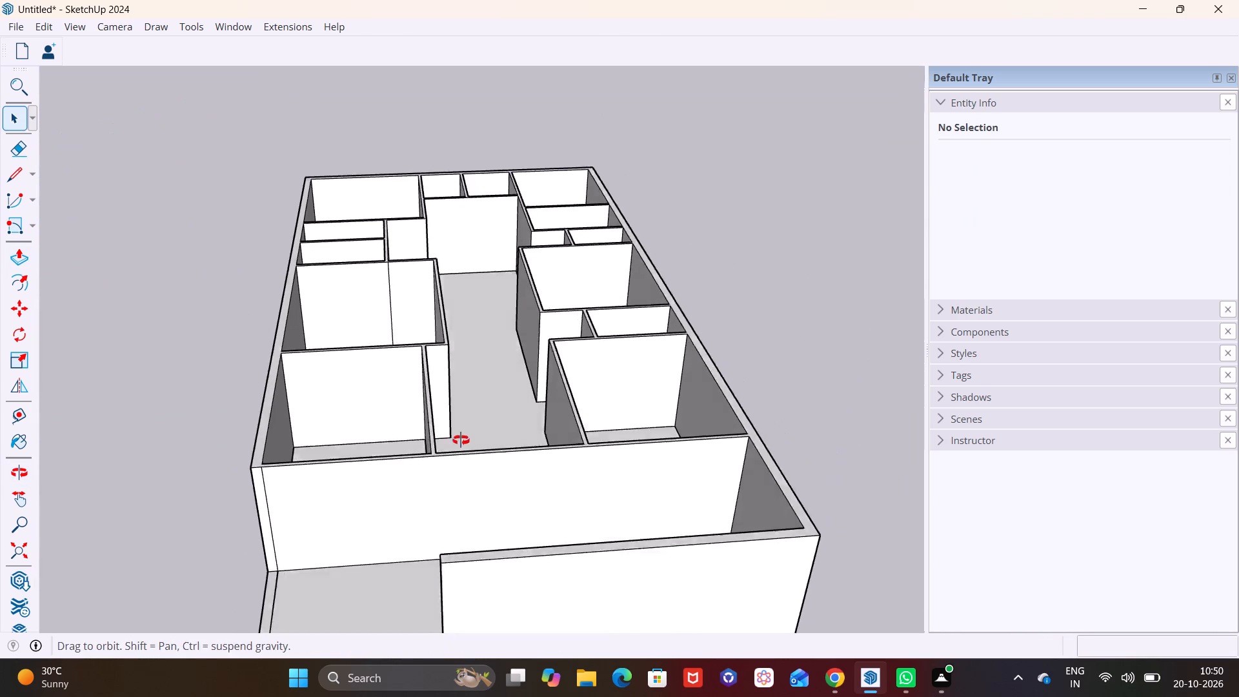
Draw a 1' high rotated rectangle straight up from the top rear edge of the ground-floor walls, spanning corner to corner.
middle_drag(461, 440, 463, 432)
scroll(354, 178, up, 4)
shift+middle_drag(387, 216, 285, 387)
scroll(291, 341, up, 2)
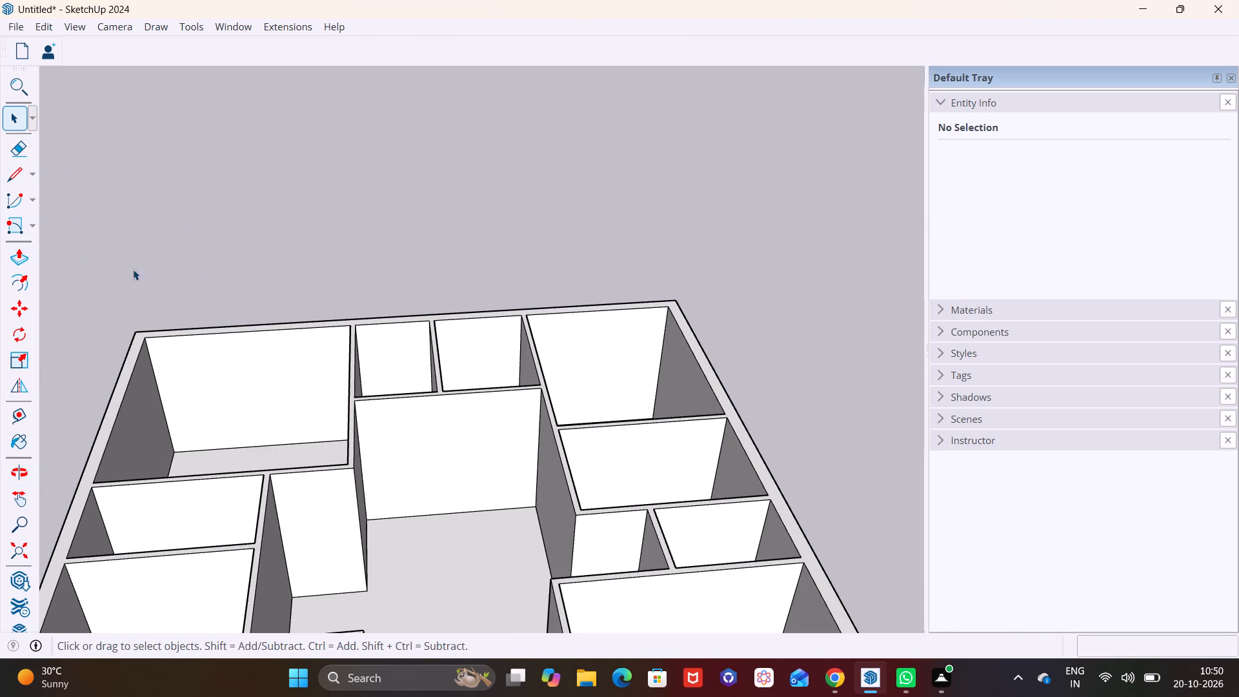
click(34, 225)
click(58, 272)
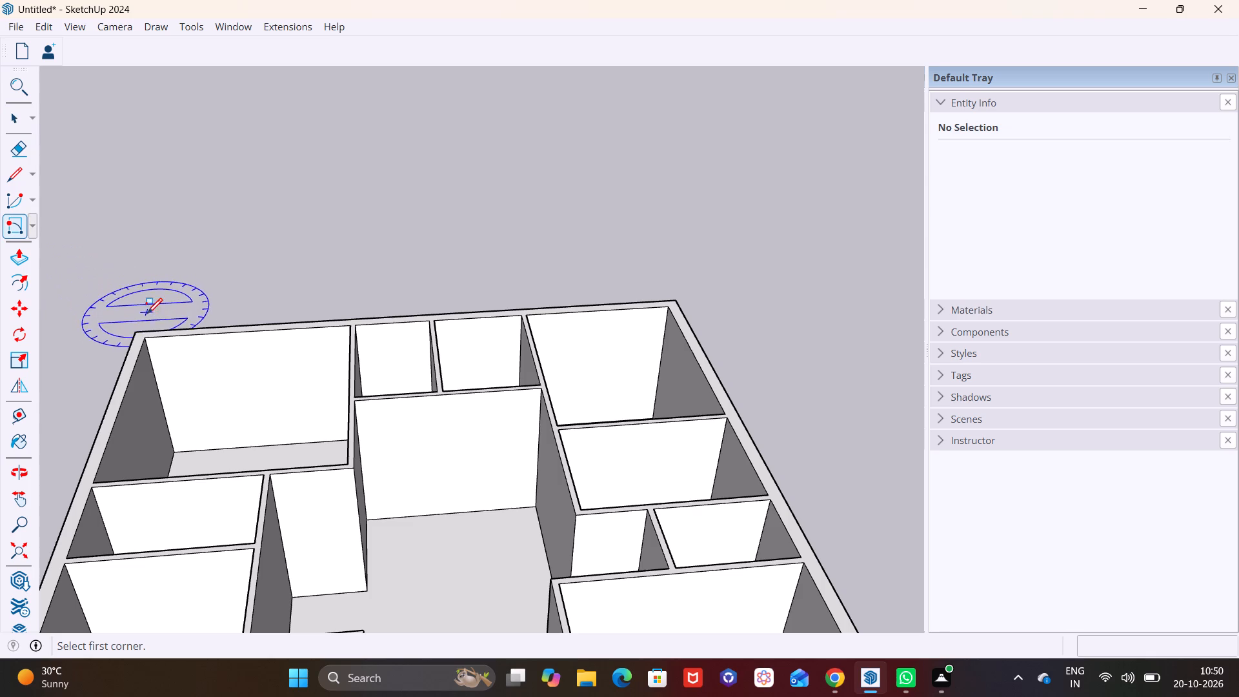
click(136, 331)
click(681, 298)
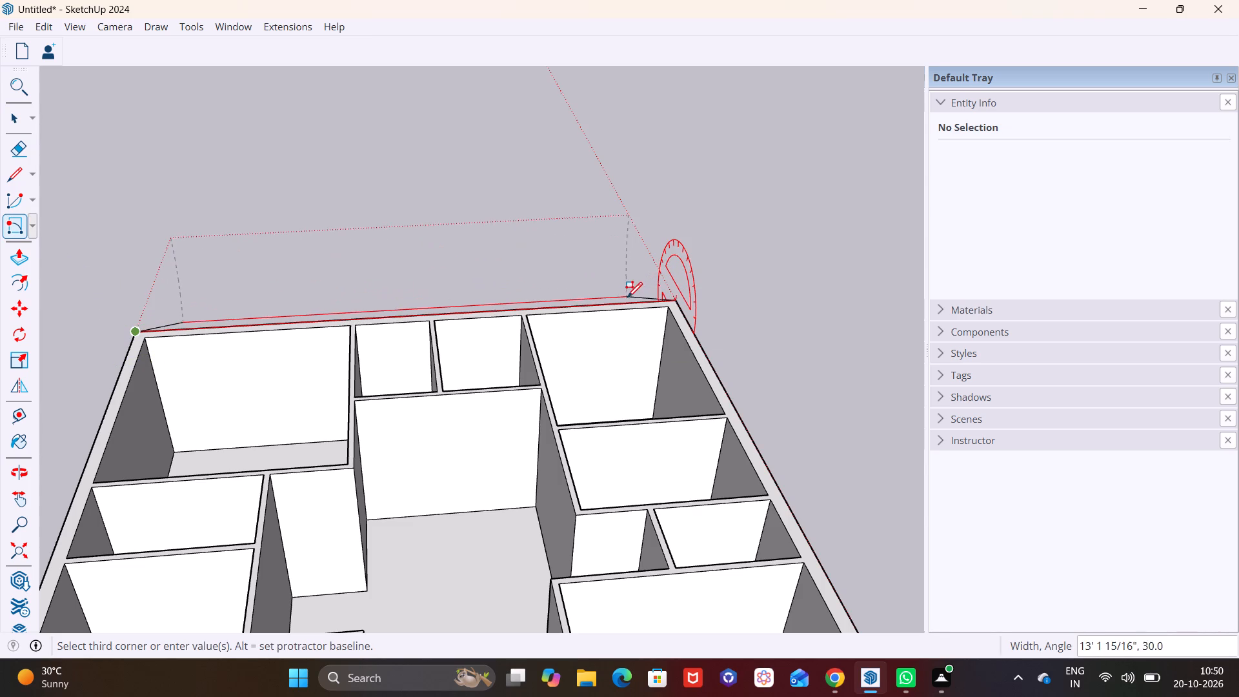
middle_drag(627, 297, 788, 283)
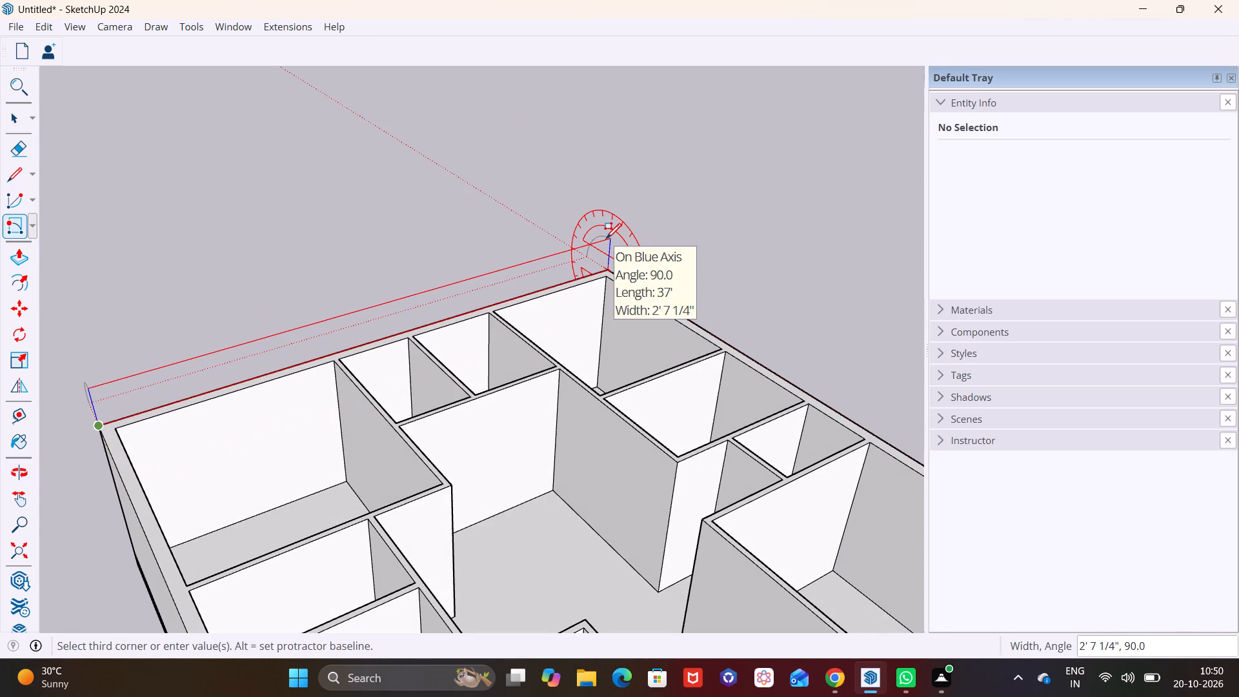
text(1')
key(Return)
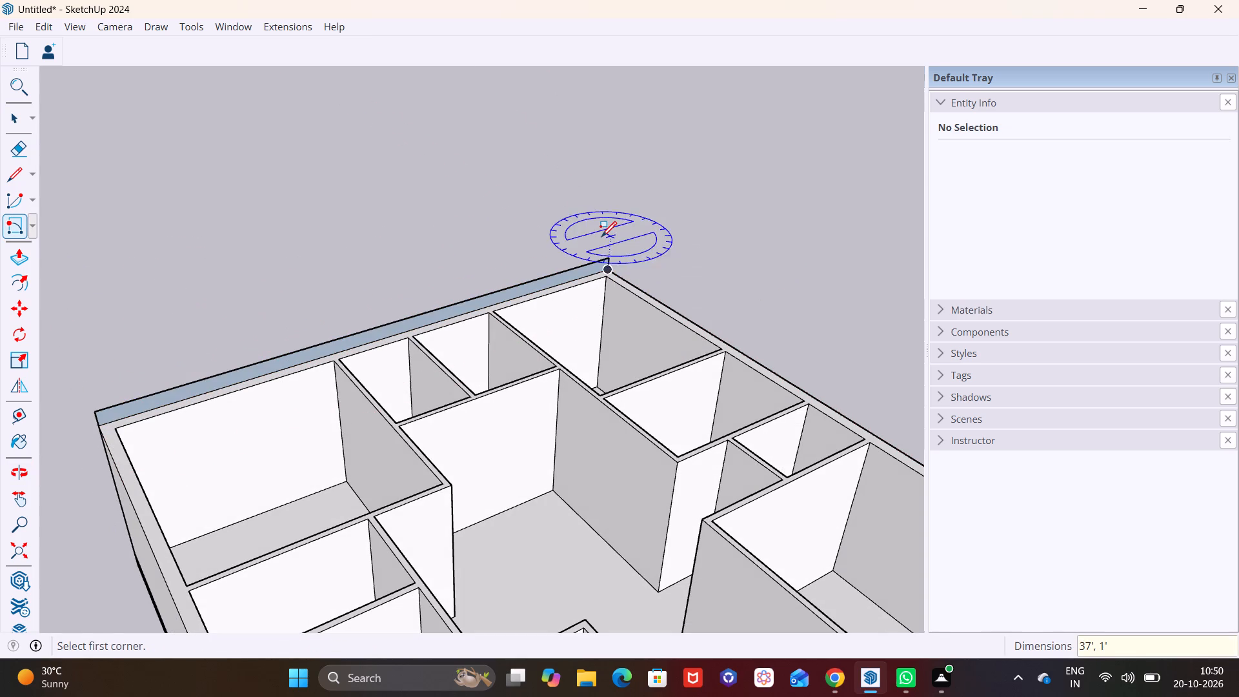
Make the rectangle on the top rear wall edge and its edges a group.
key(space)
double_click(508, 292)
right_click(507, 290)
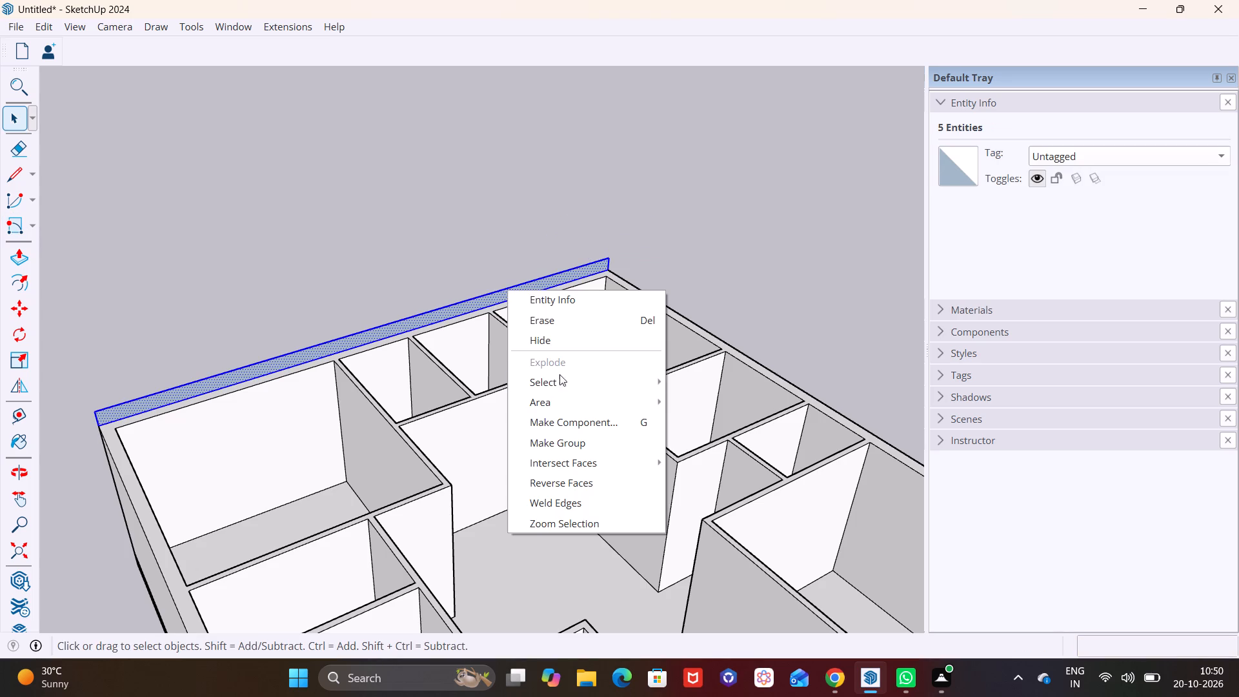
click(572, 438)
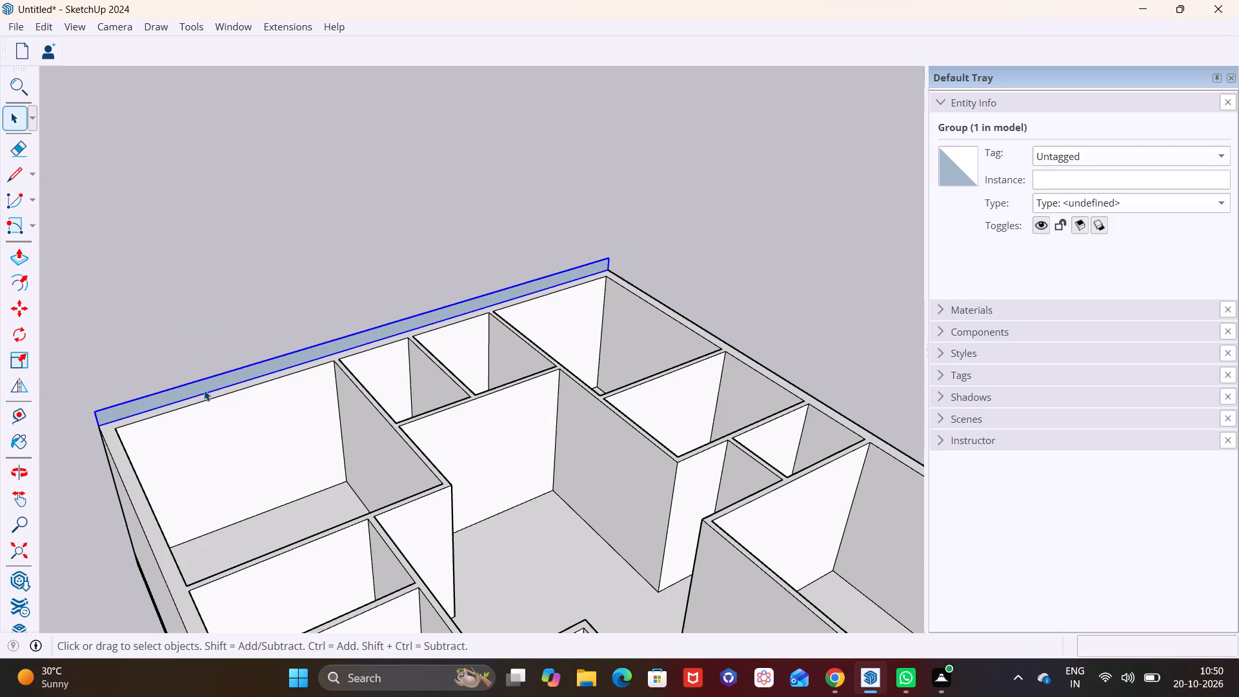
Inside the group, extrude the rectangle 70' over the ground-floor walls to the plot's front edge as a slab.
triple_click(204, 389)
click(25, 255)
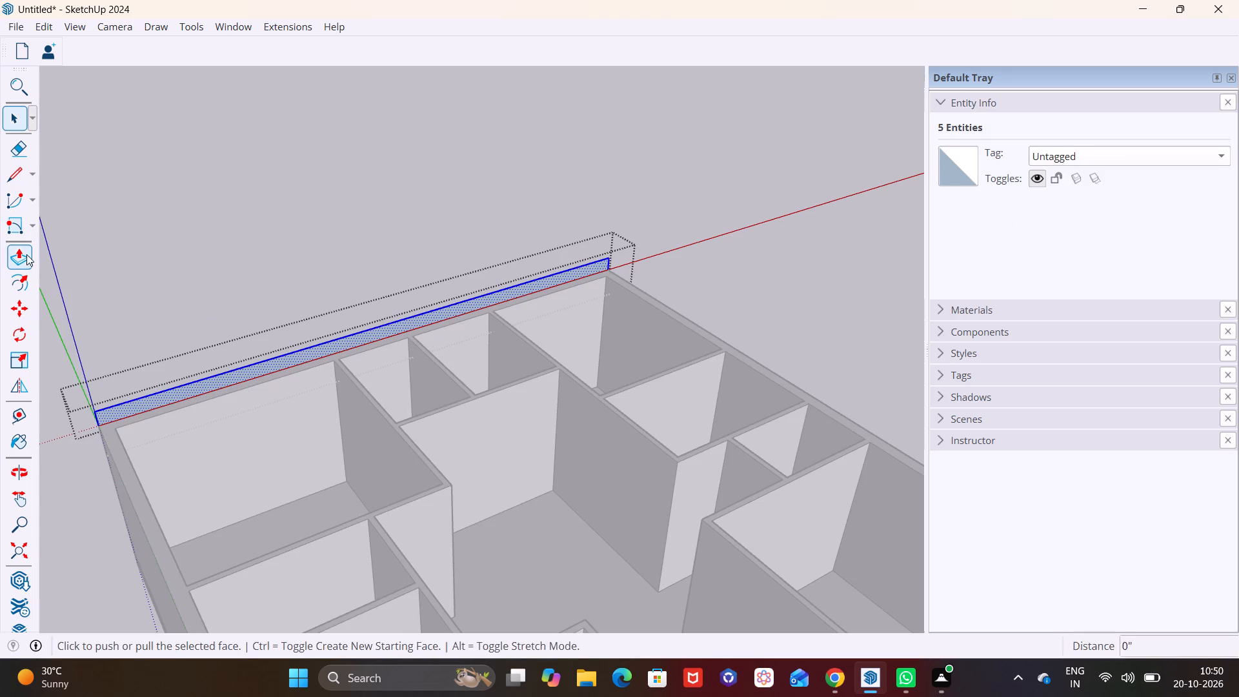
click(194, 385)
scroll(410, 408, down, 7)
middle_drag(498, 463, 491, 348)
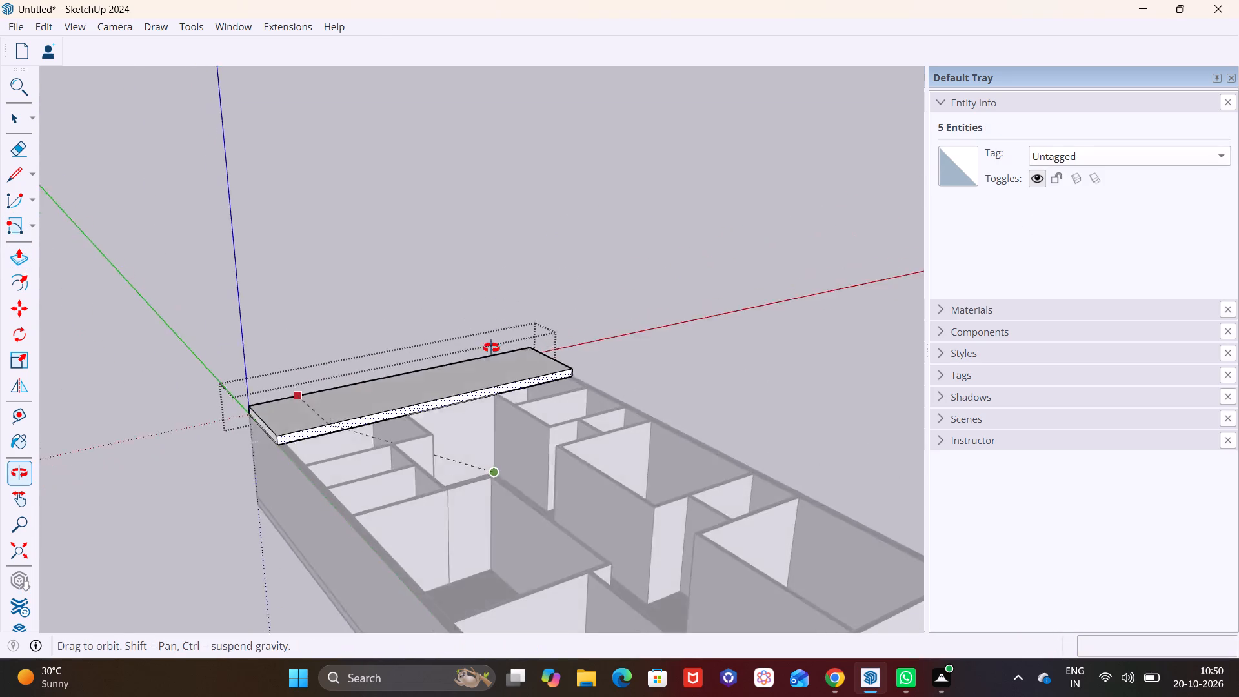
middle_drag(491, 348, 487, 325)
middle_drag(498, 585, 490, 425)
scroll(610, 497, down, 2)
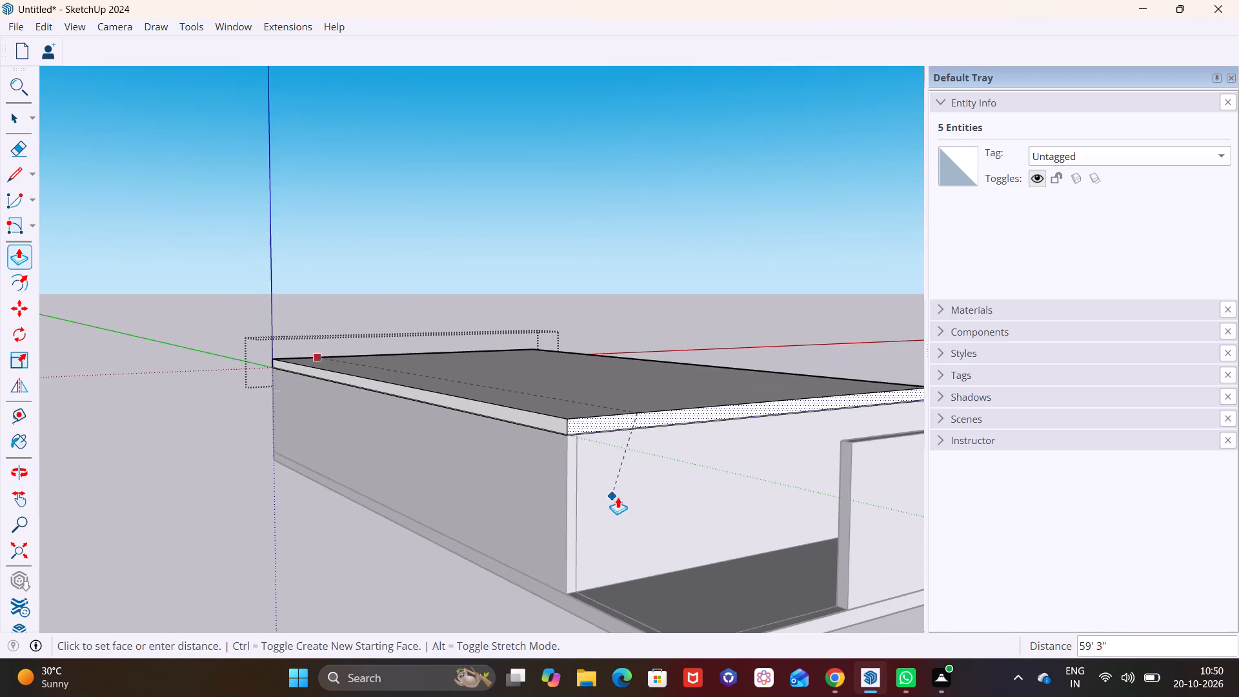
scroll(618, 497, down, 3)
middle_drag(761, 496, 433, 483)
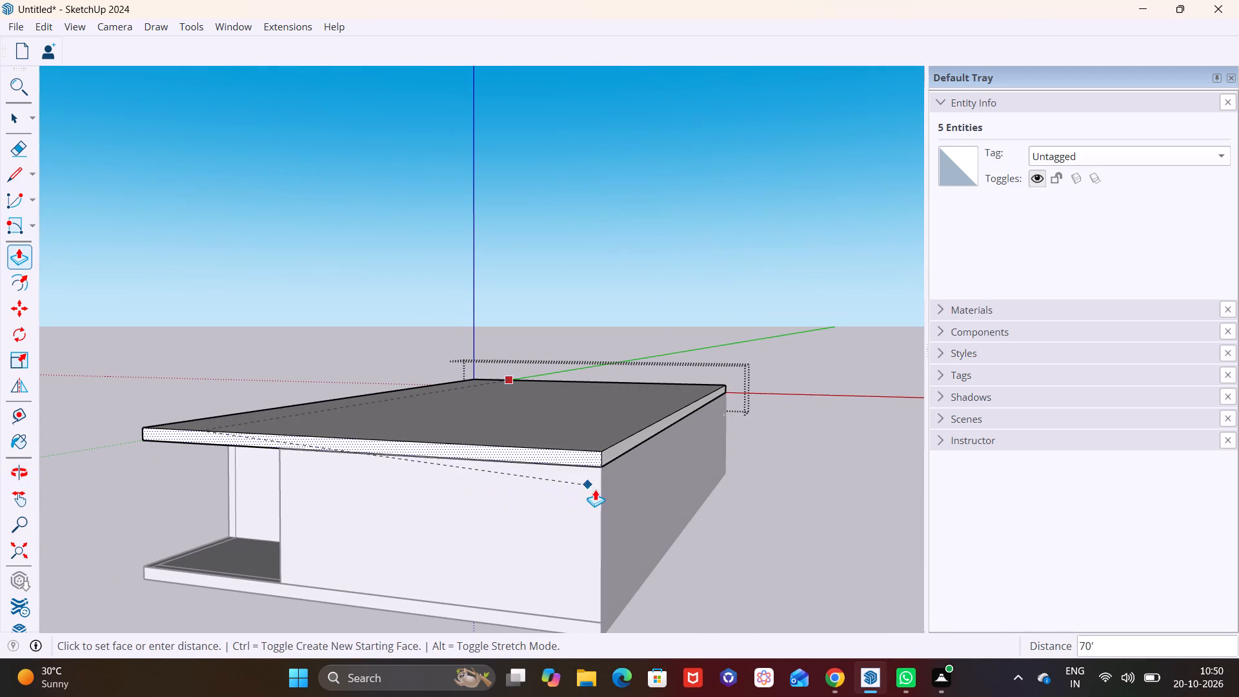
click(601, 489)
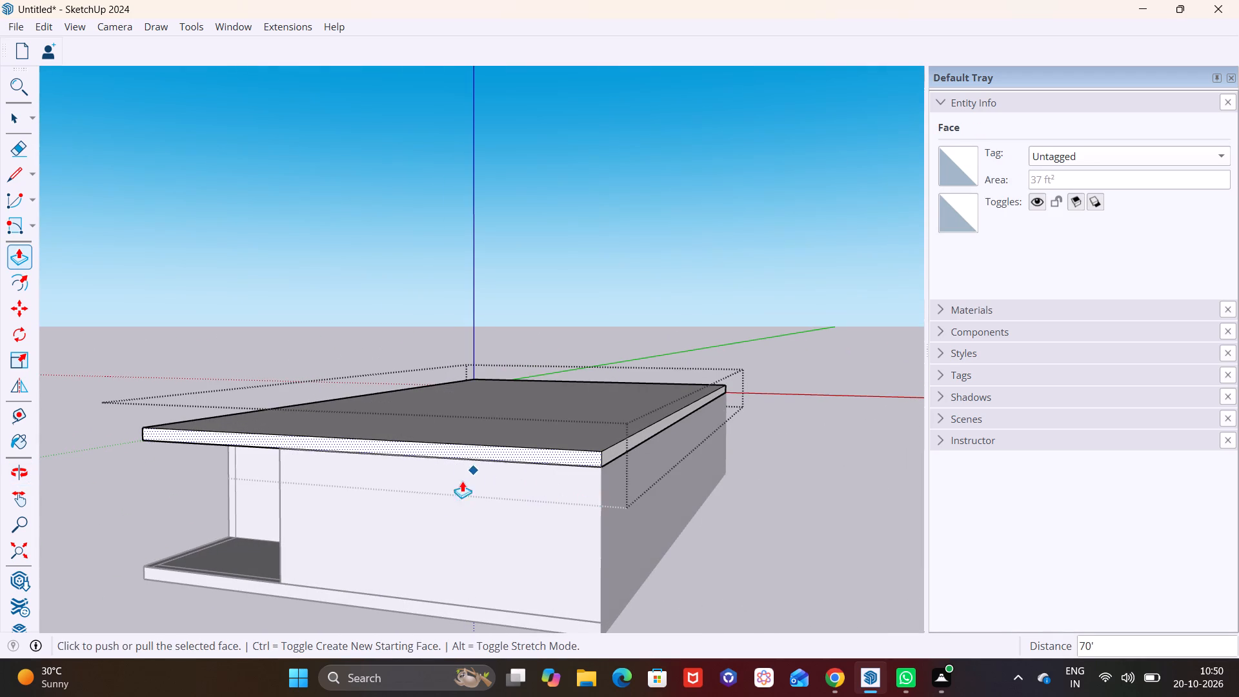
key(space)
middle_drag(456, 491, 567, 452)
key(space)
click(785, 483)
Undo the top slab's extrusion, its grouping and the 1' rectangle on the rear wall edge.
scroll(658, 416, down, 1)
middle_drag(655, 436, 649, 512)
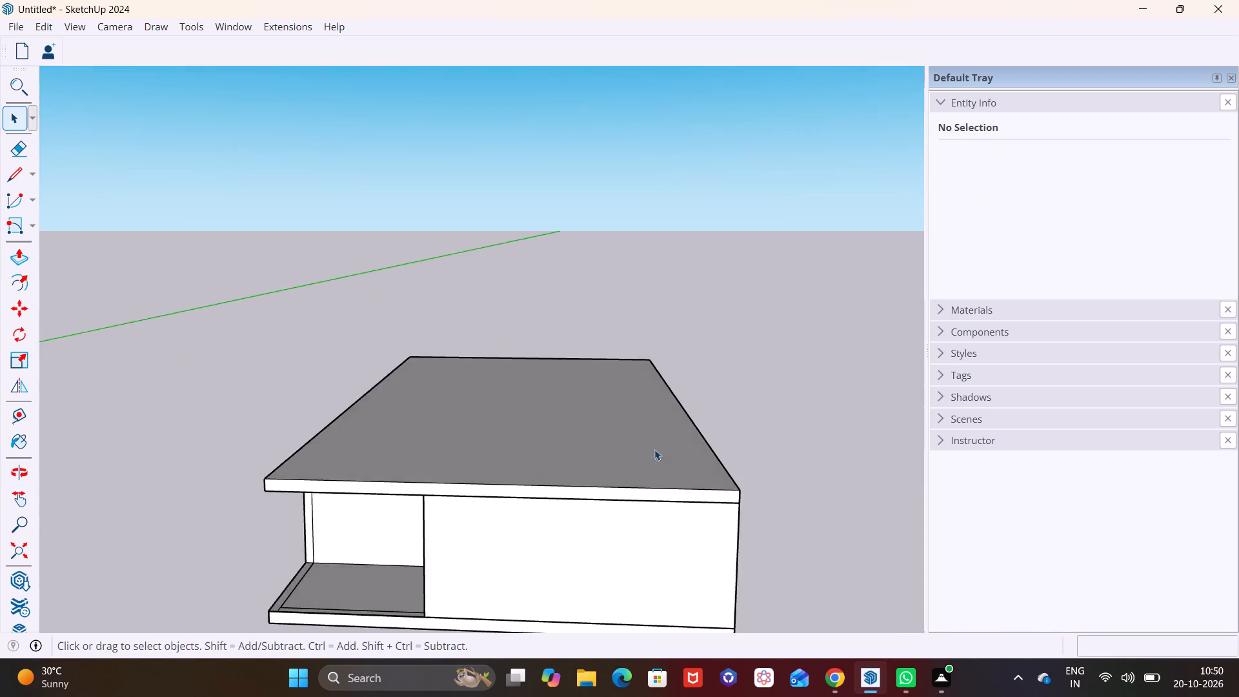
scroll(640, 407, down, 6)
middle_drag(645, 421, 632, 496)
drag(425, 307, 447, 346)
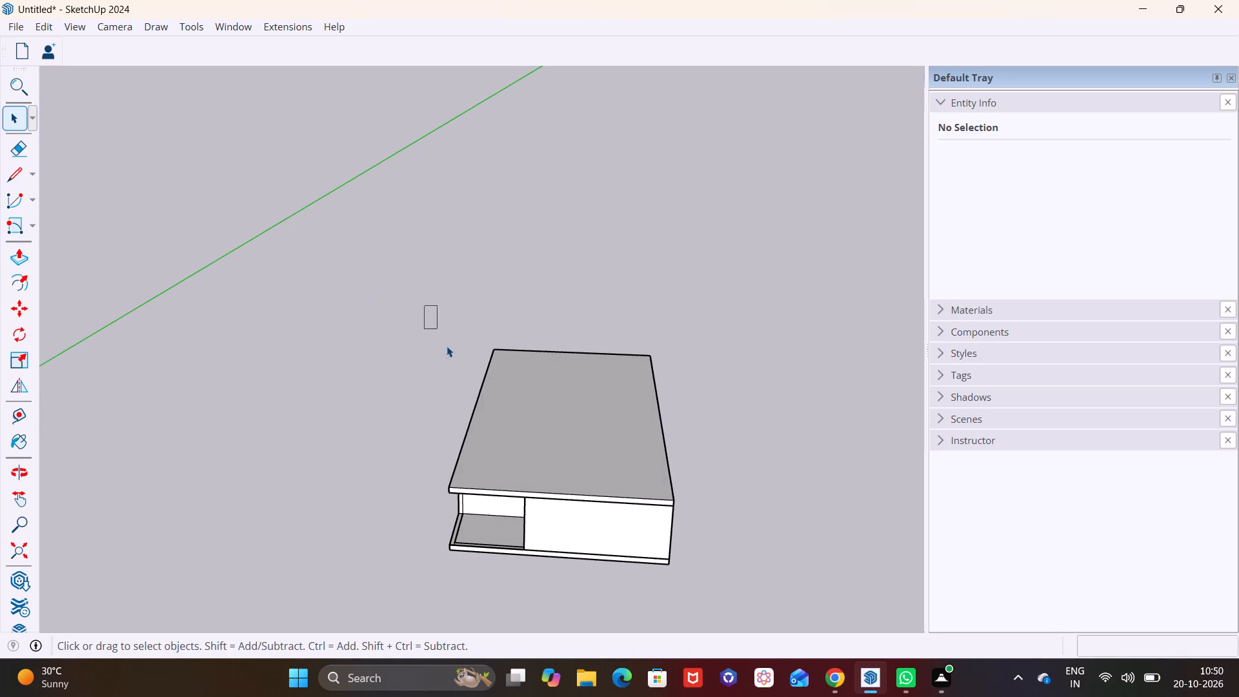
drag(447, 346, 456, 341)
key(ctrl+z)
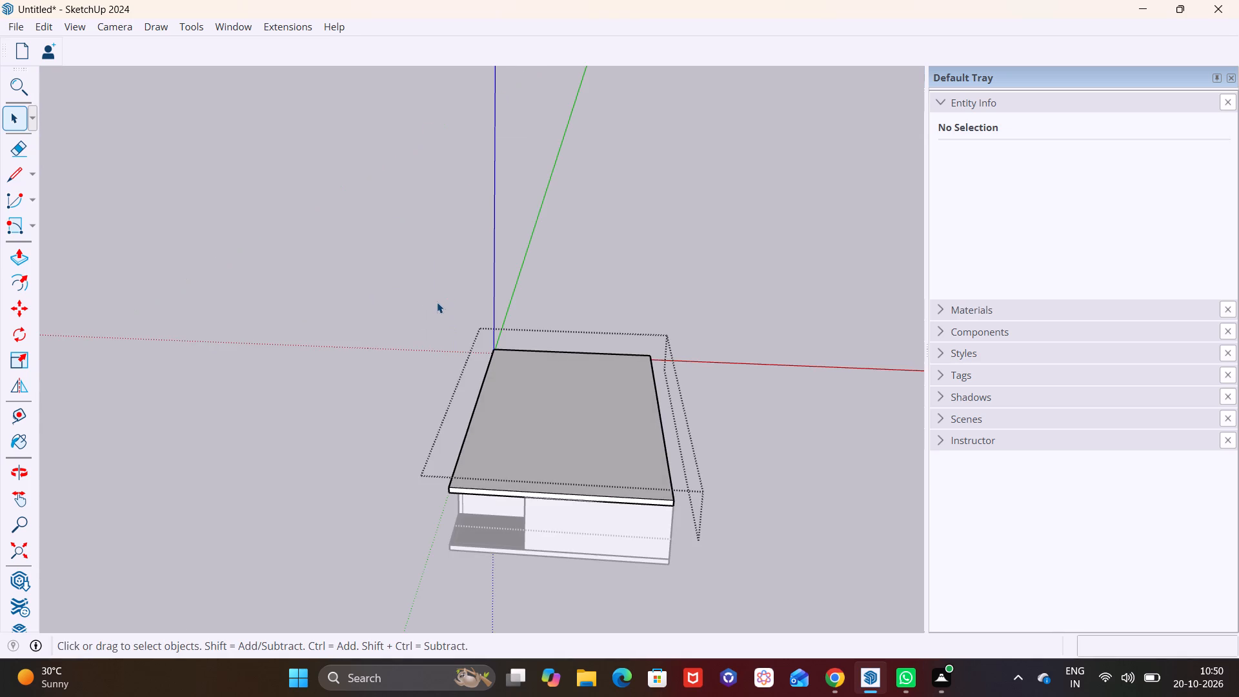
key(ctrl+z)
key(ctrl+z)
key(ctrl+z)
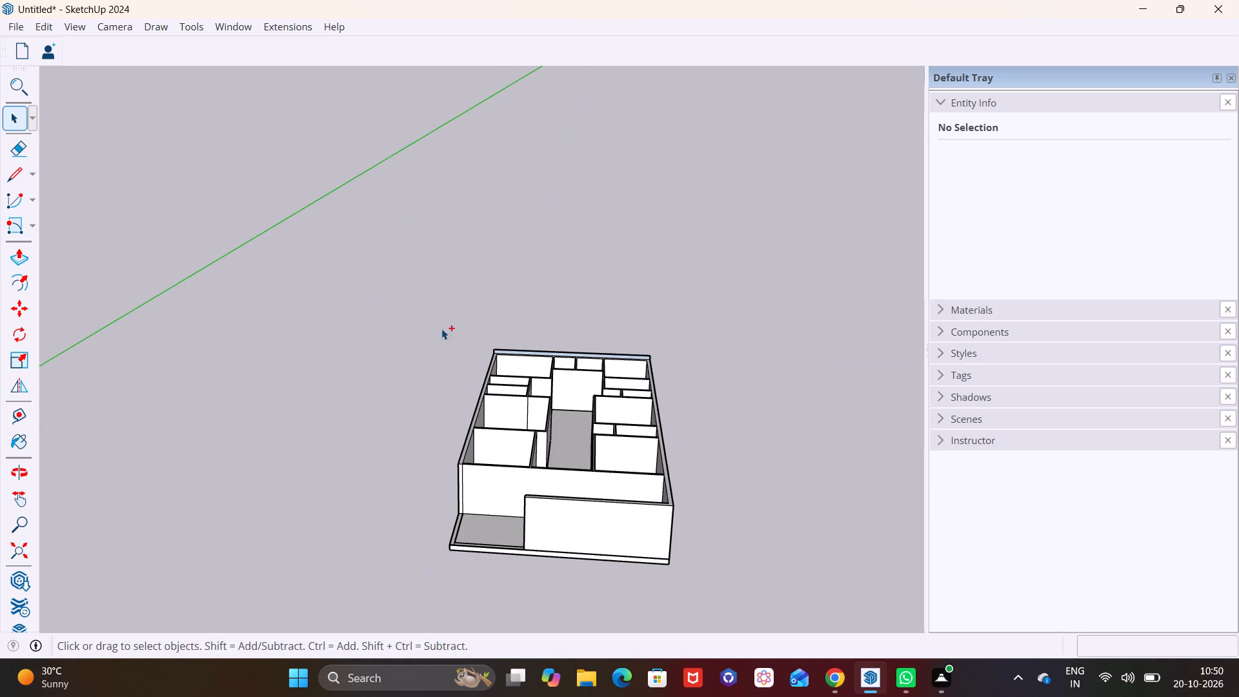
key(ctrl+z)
Copy the whole ground floor with its base slab straight up, placing the copy on top of the ground-floor walls.
drag(415, 295, 715, 581)
key(m)
scroll(671, 559, up, 7)
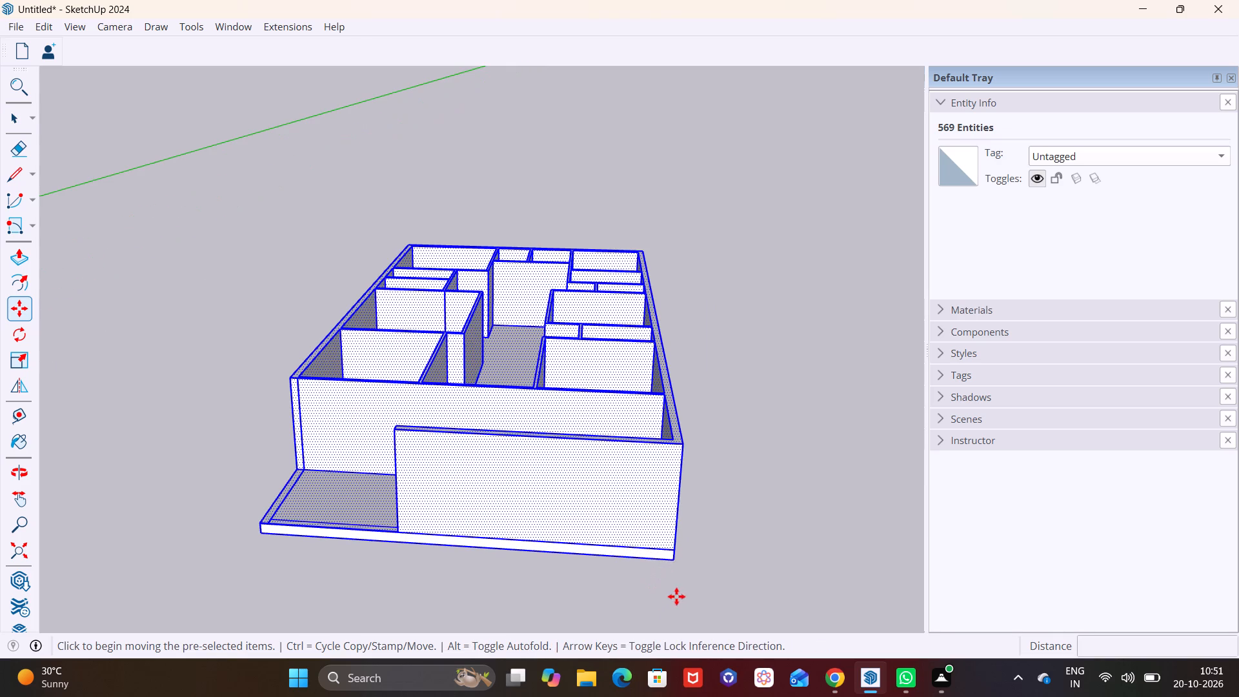
drag(678, 561, 676, 554)
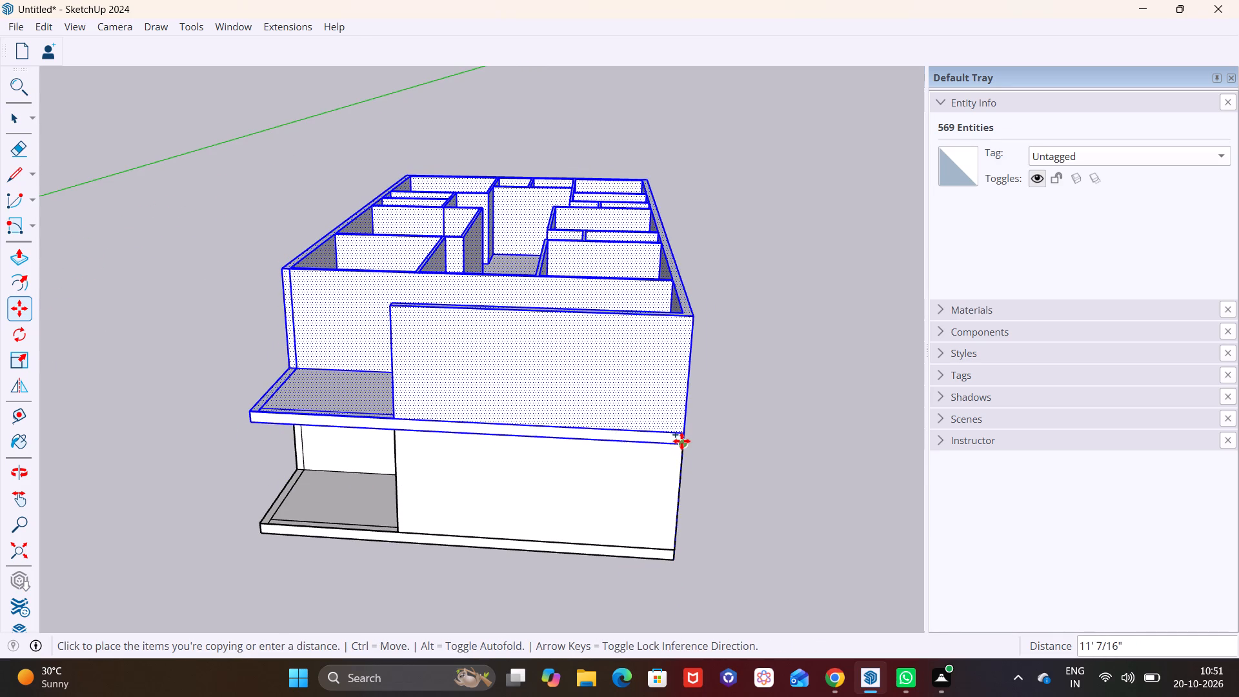
drag(681, 443, 732, 465)
key(space)
click(772, 445)
middle_drag(688, 383, 735, 499)
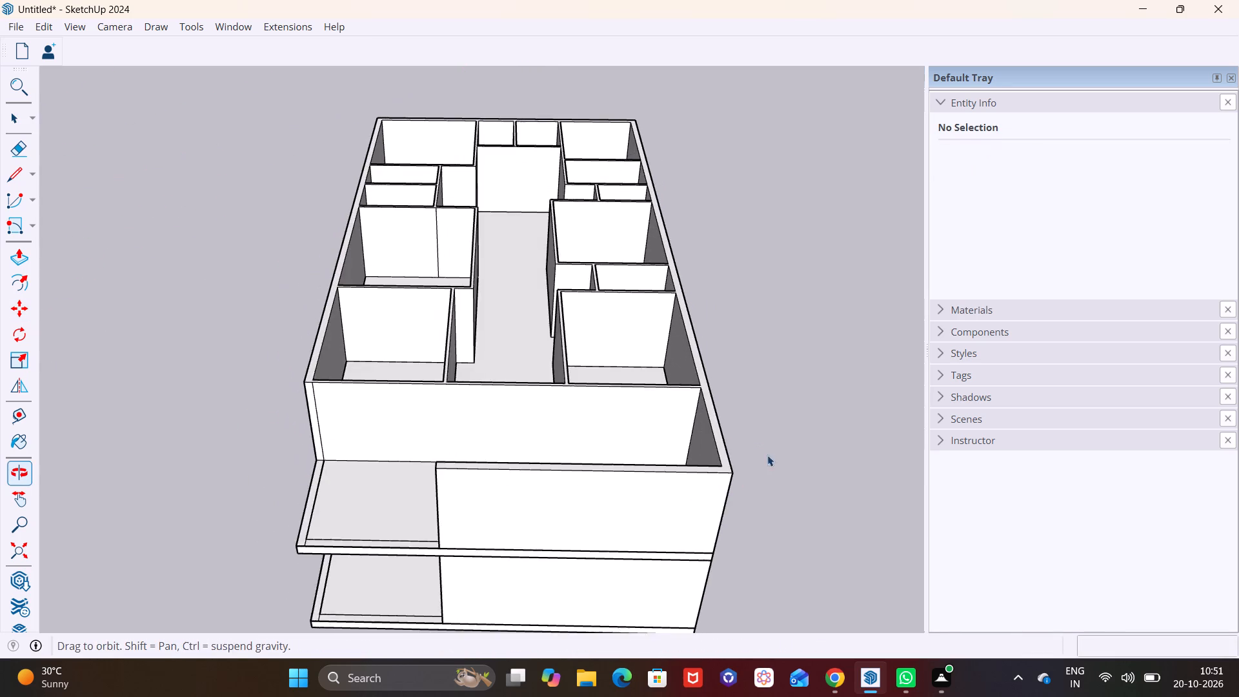
scroll(496, 325, down, 4)
shift+middle_drag(436, 343, 424, 379)
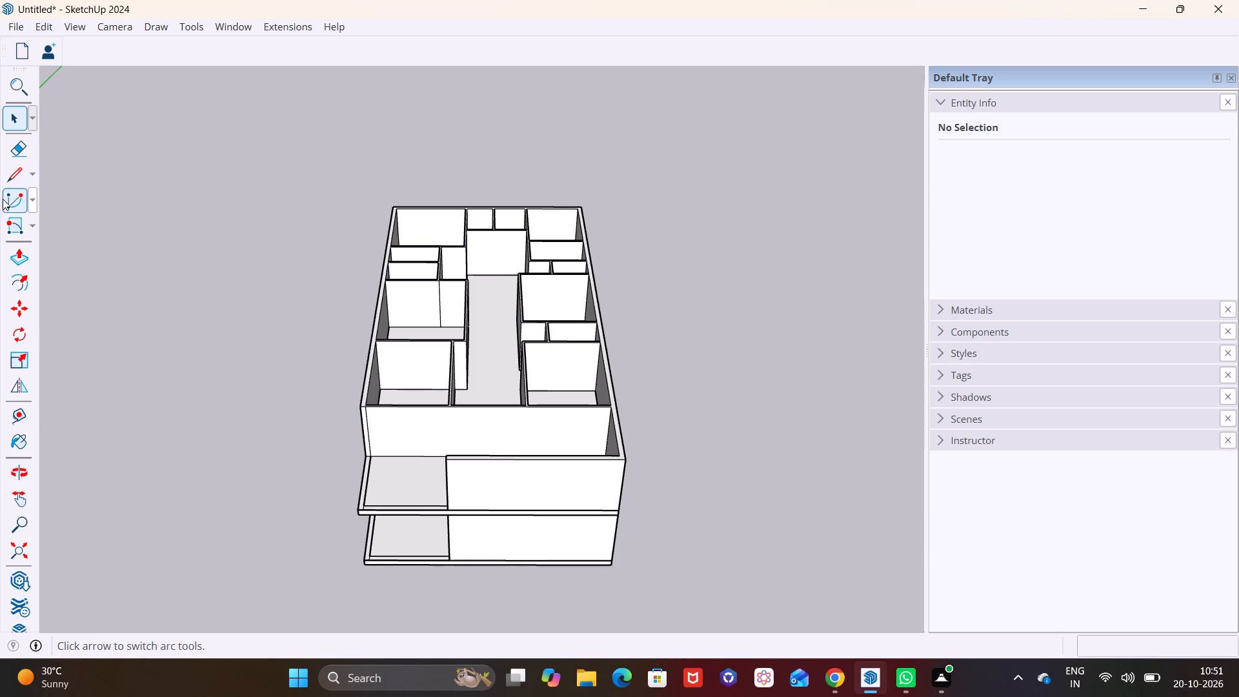
Draw a 1' high rotated rectangle straight up from the upper storey's top rear edge, spanning corner to corner.
click(33, 221)
click(52, 264)
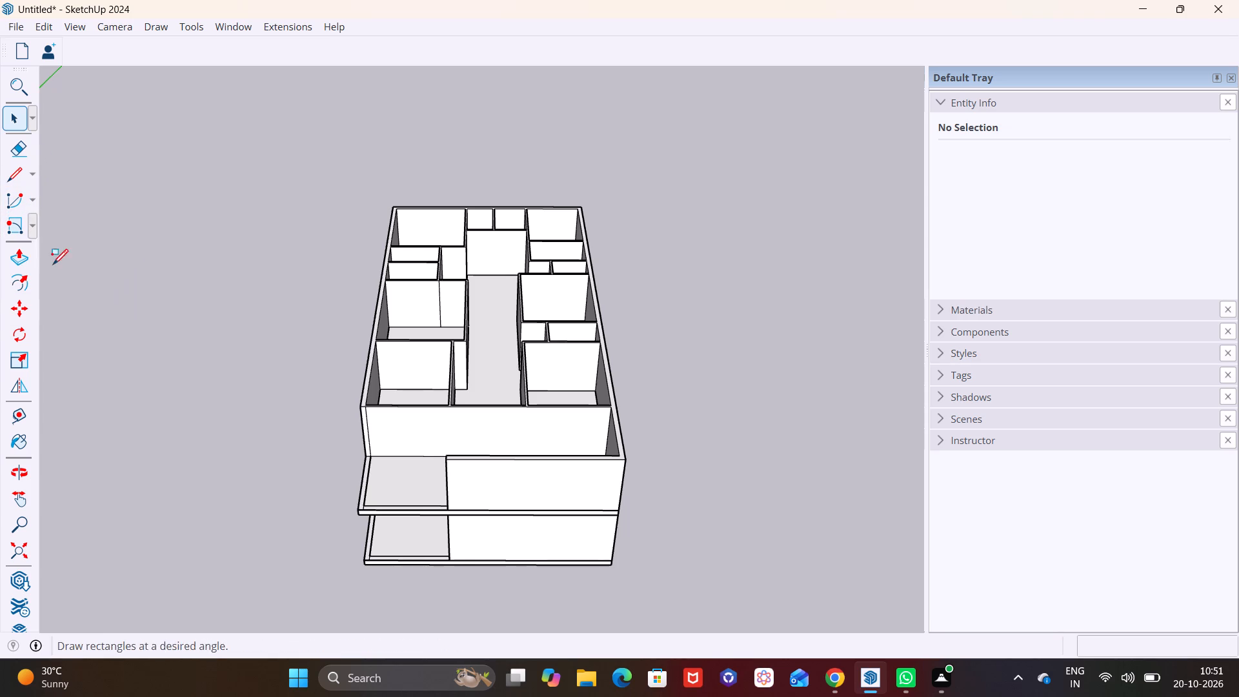
scroll(428, 189, up, 12)
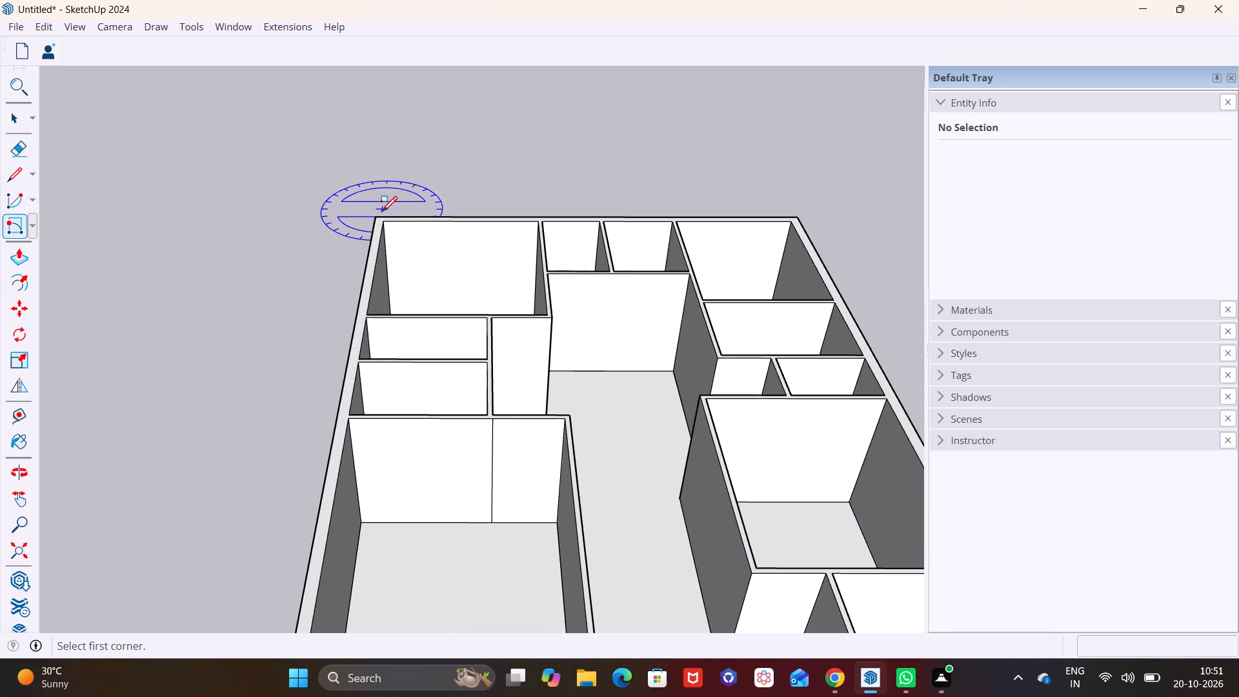
click(374, 216)
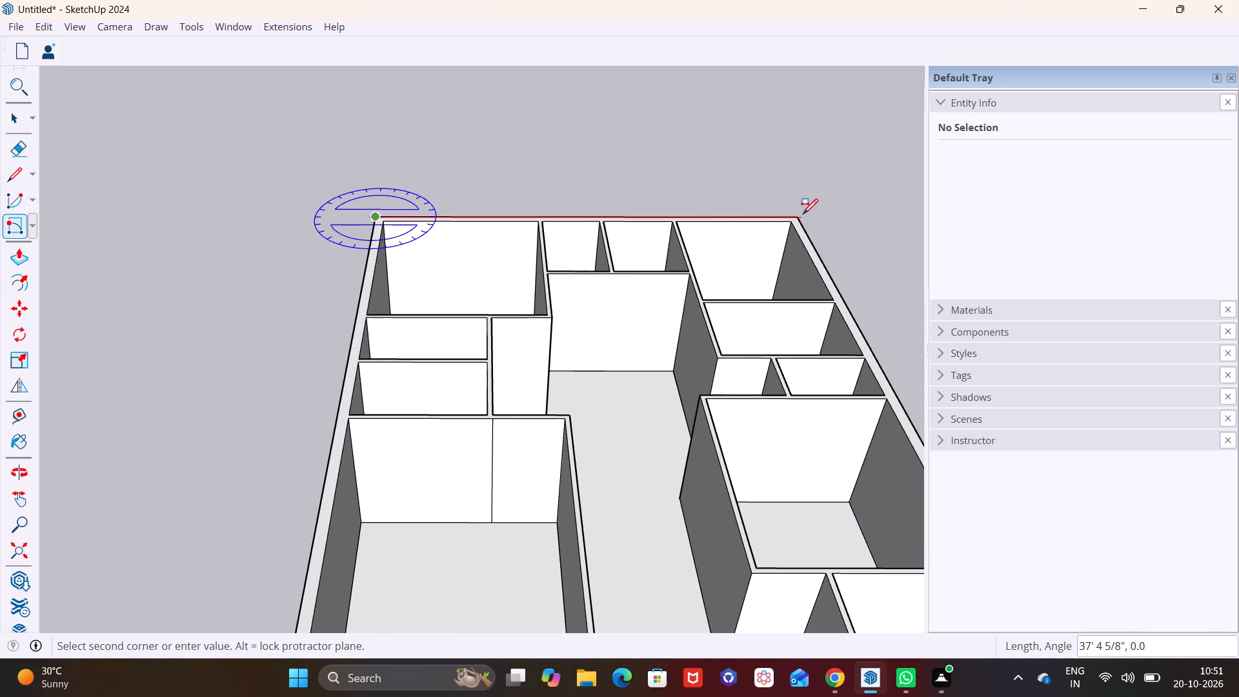
click(796, 217)
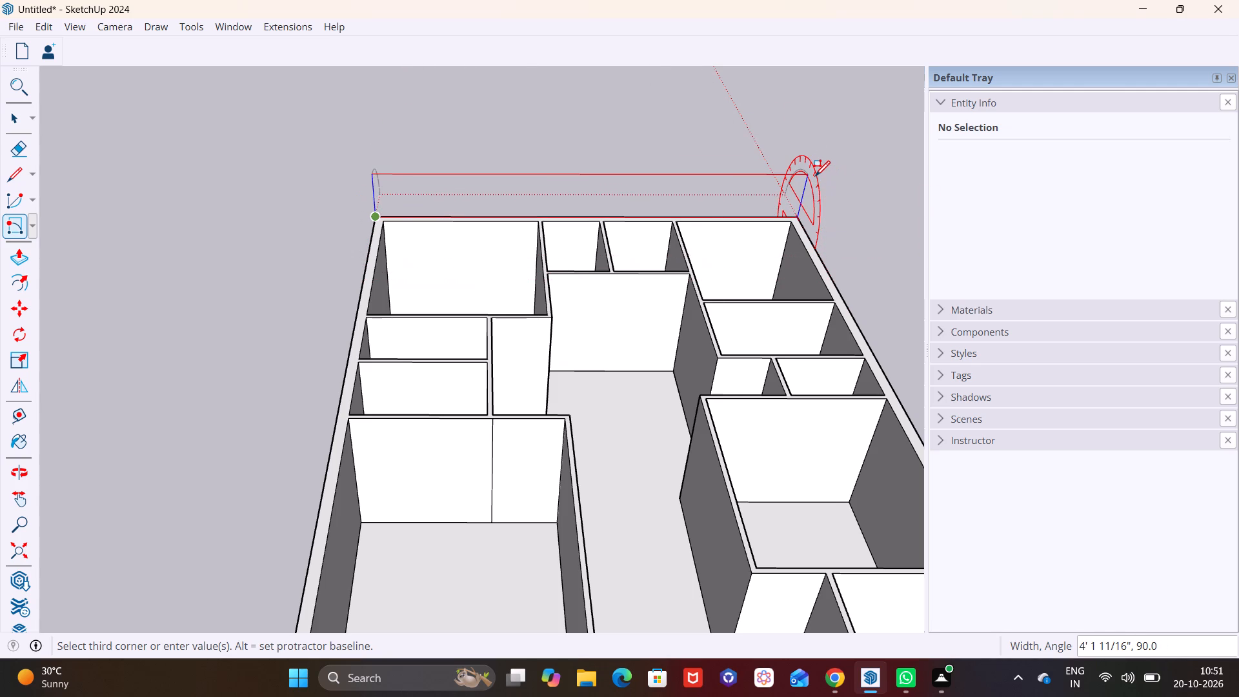
key(1)
key(apostrophe)
key(Return)
key(space)
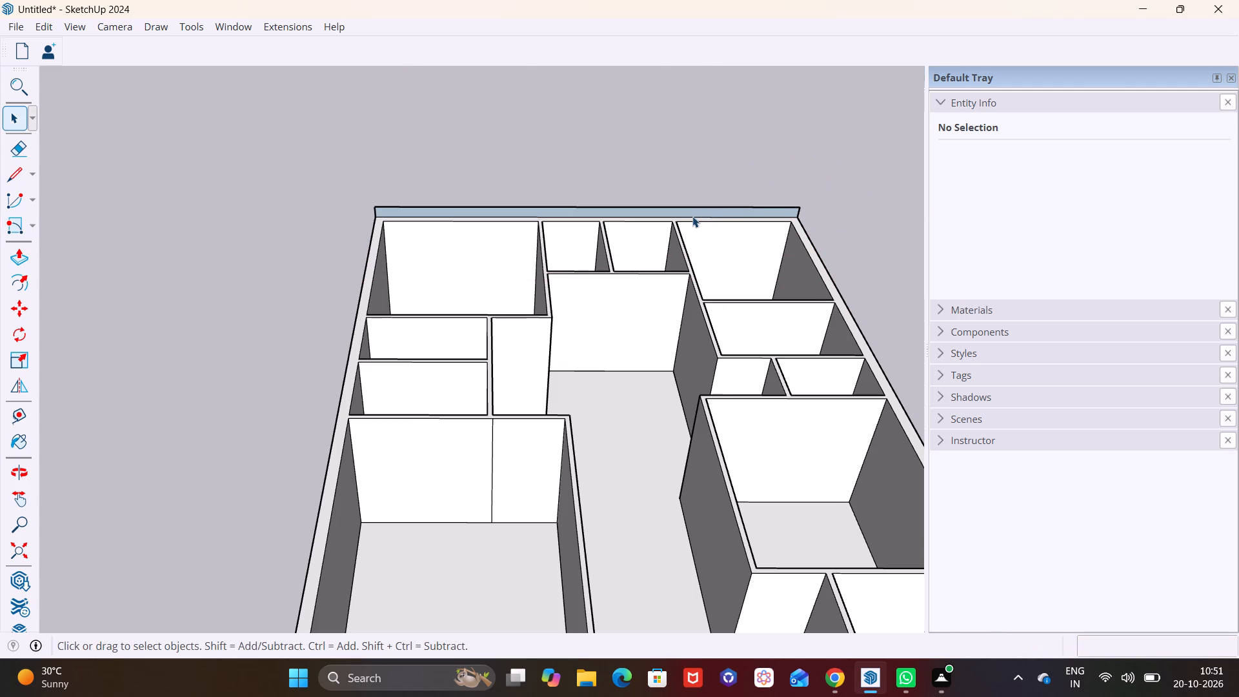
Make the new rectangle on the upper storey's rear edge and its edges a group.
double_click(686, 211)
right_click(685, 211)
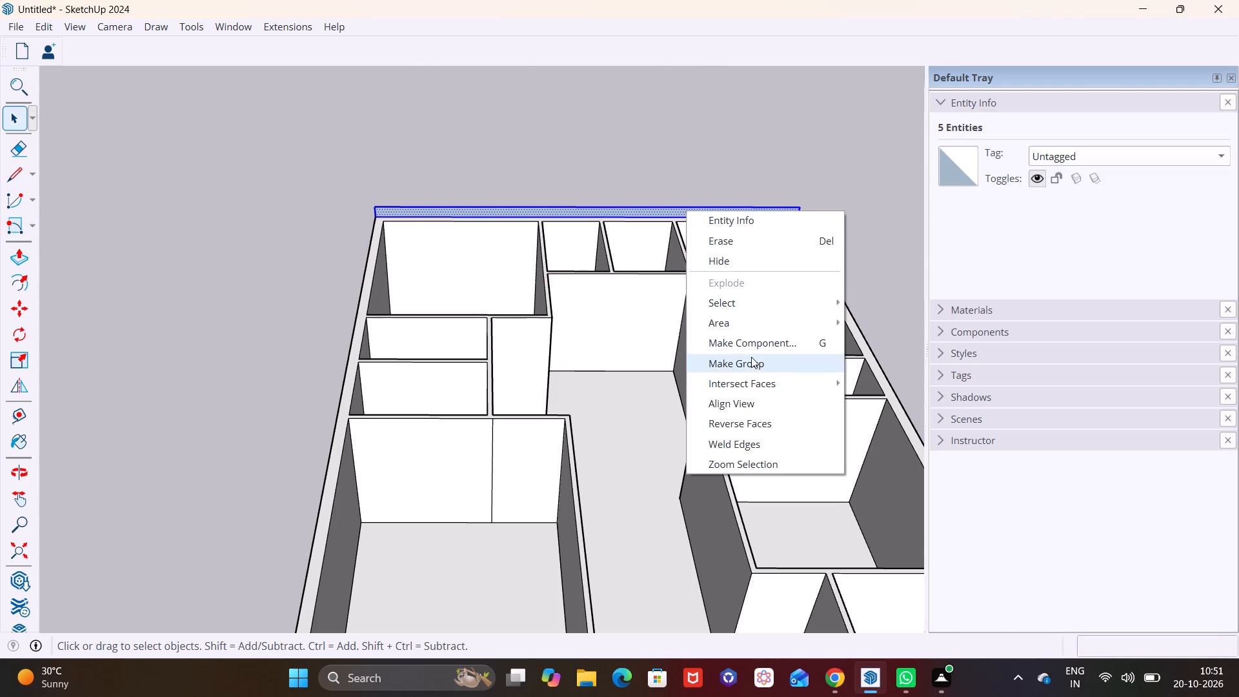
click(750, 361)
Inside the group, extrude the rectangle 70' over the upper storey to the plot's front edge as a roof slab.
scroll(661, 234, up, 3)
triple_click(608, 205)
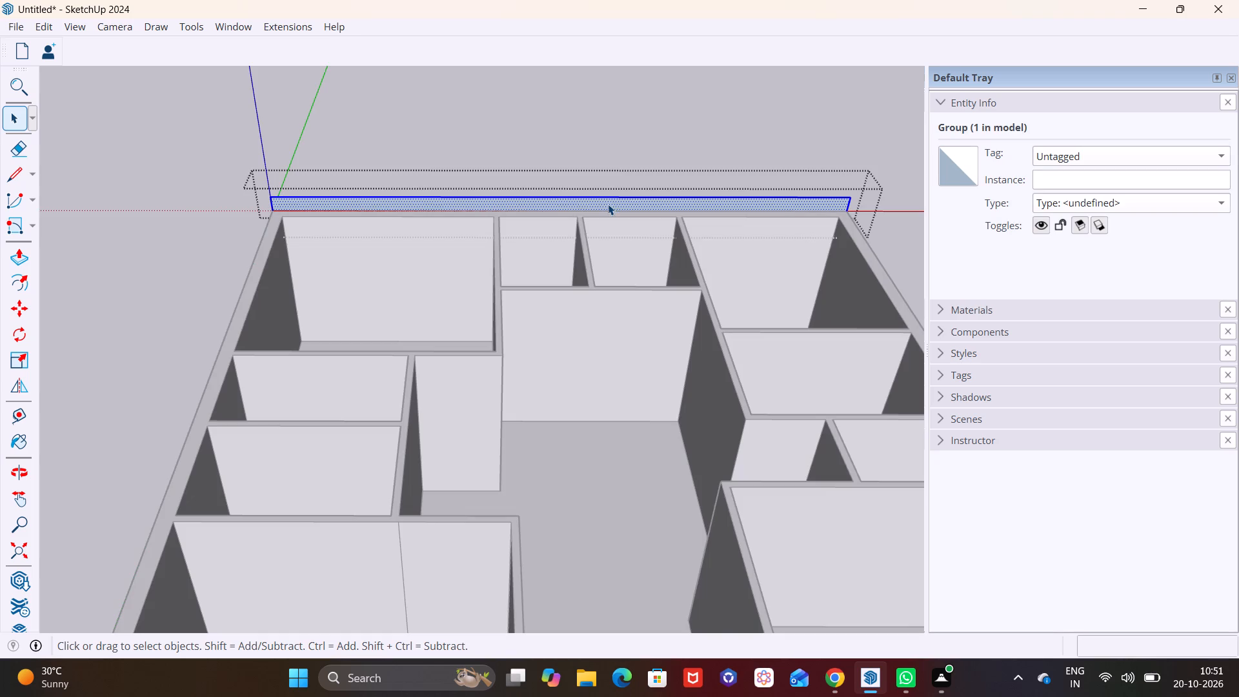
click(12, 250)
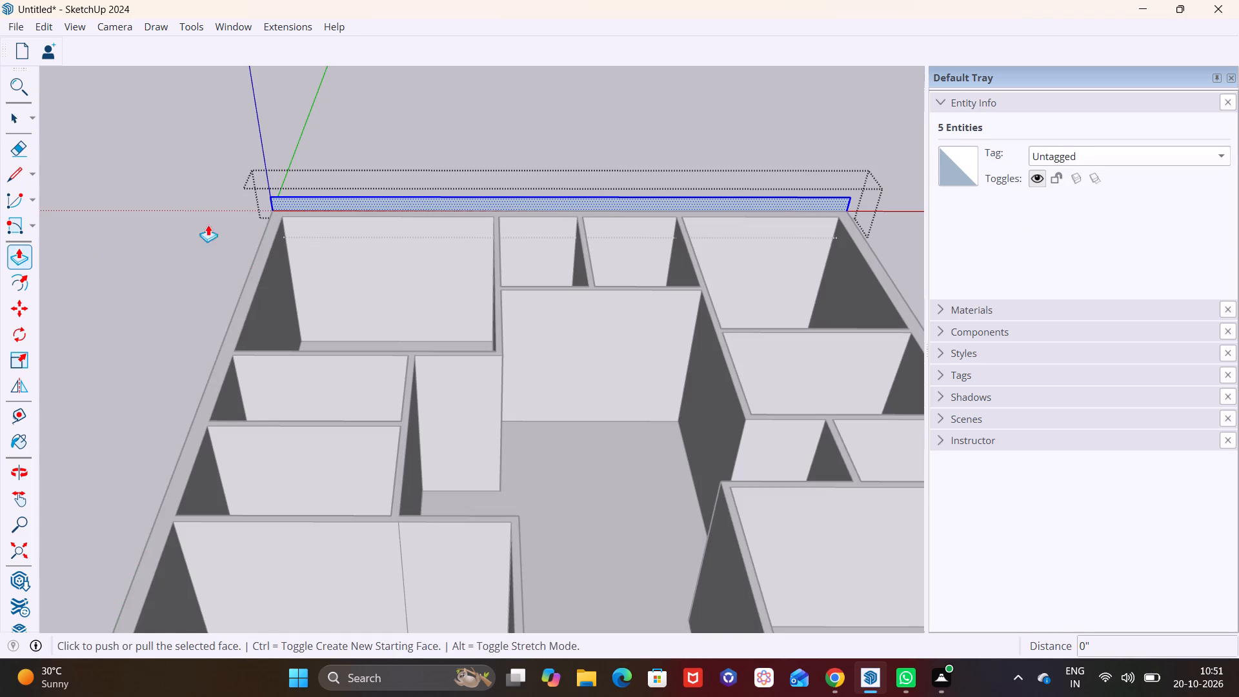
click(351, 200)
scroll(363, 310, down, 3)
scroll(407, 390, down, 2)
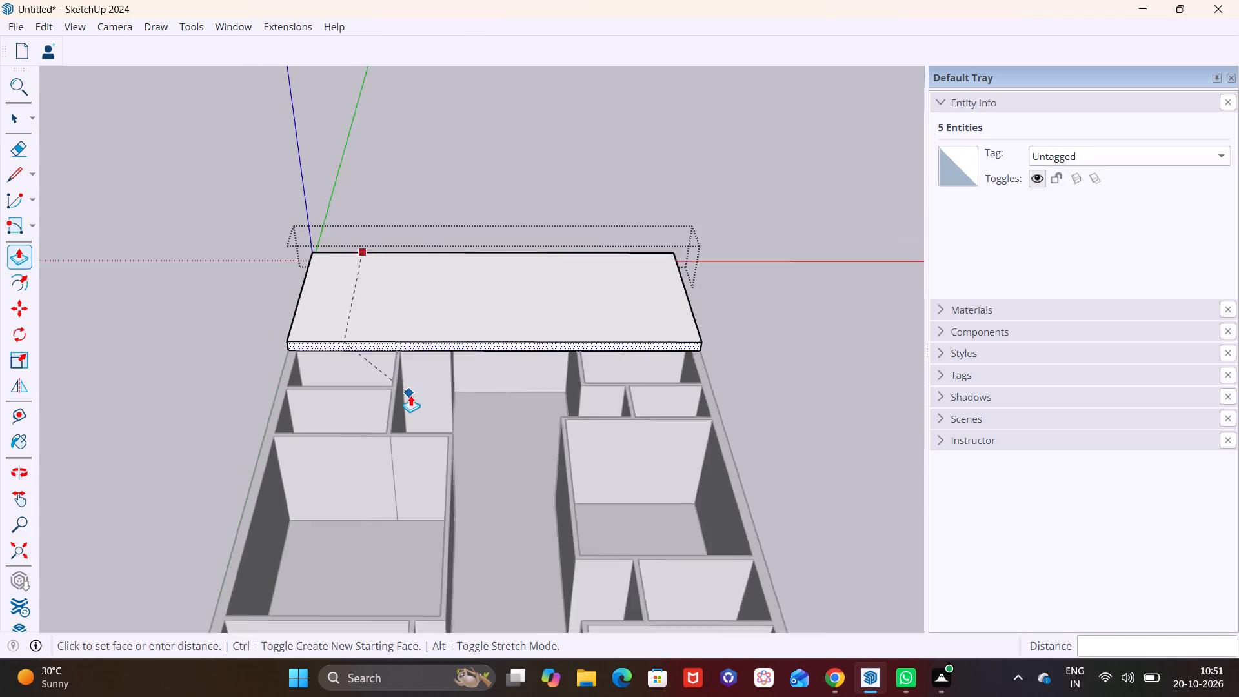
scroll(410, 395, down, 4)
shift+middle_drag(418, 381, 407, 213)
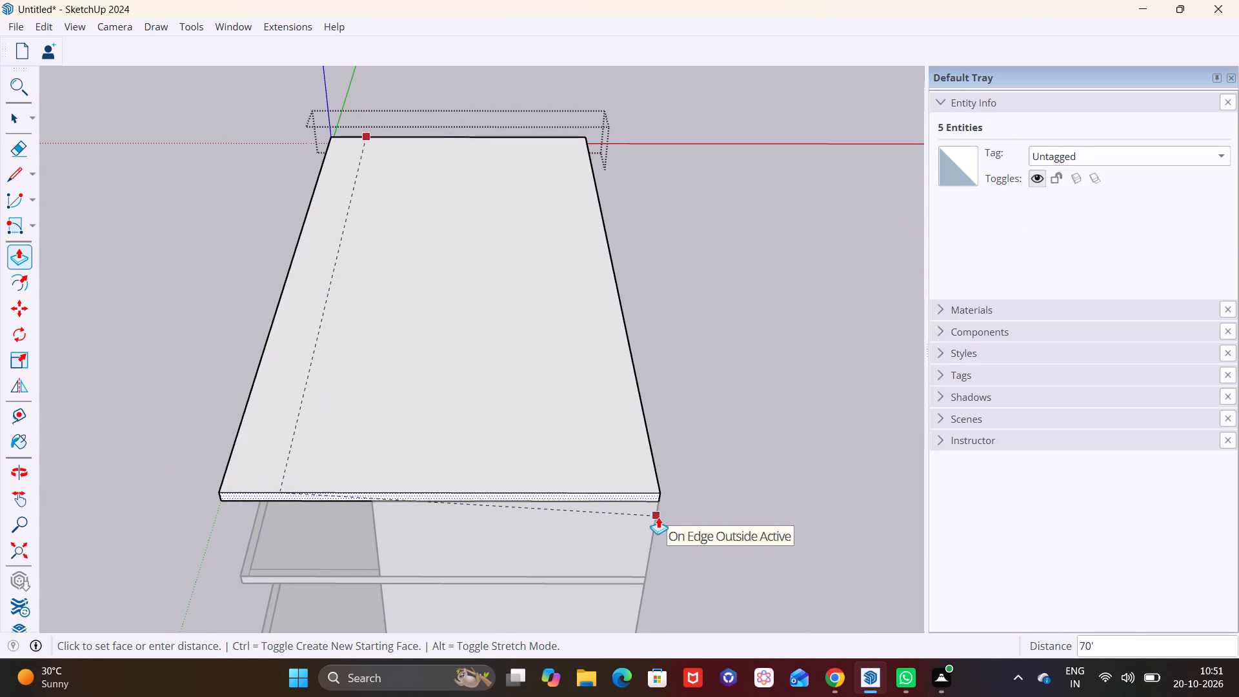
click(658, 517)
key(space)
click(738, 463)
Examine the two stacked storeys and their slabs from the front, both front corners and slightly above.
scroll(631, 503, up, 1)
middle_drag(631, 503, 778, 284)
scroll(527, 334, up, 2)
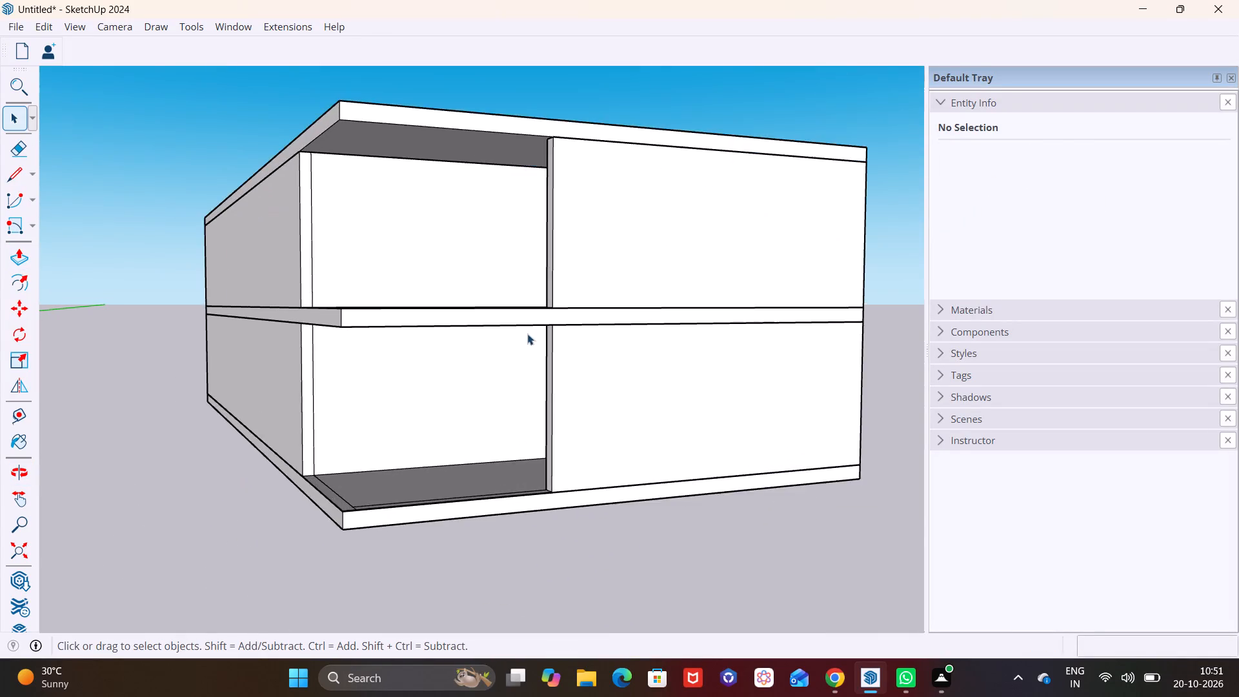
scroll(527, 334, up, 3)
middle_drag(603, 359, 812, 366)
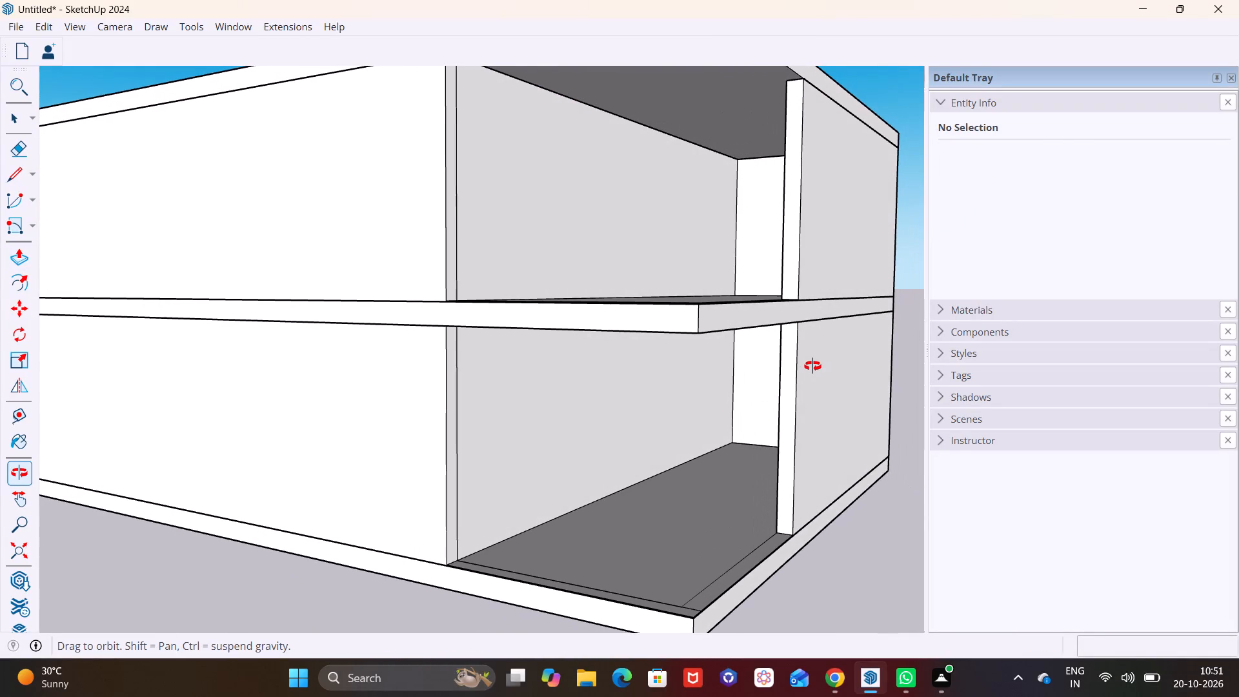
middle_drag(812, 366, 512, 407)
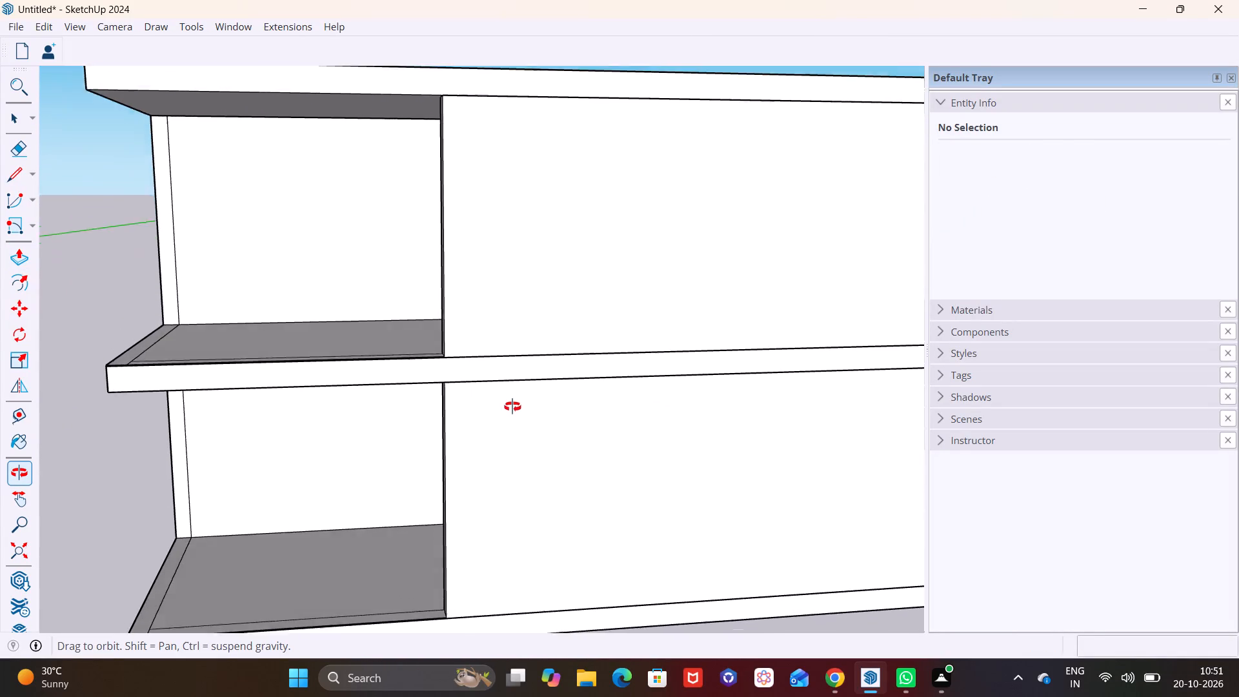
middle_drag(512, 407, 502, 413)
scroll(514, 358, down, 1)
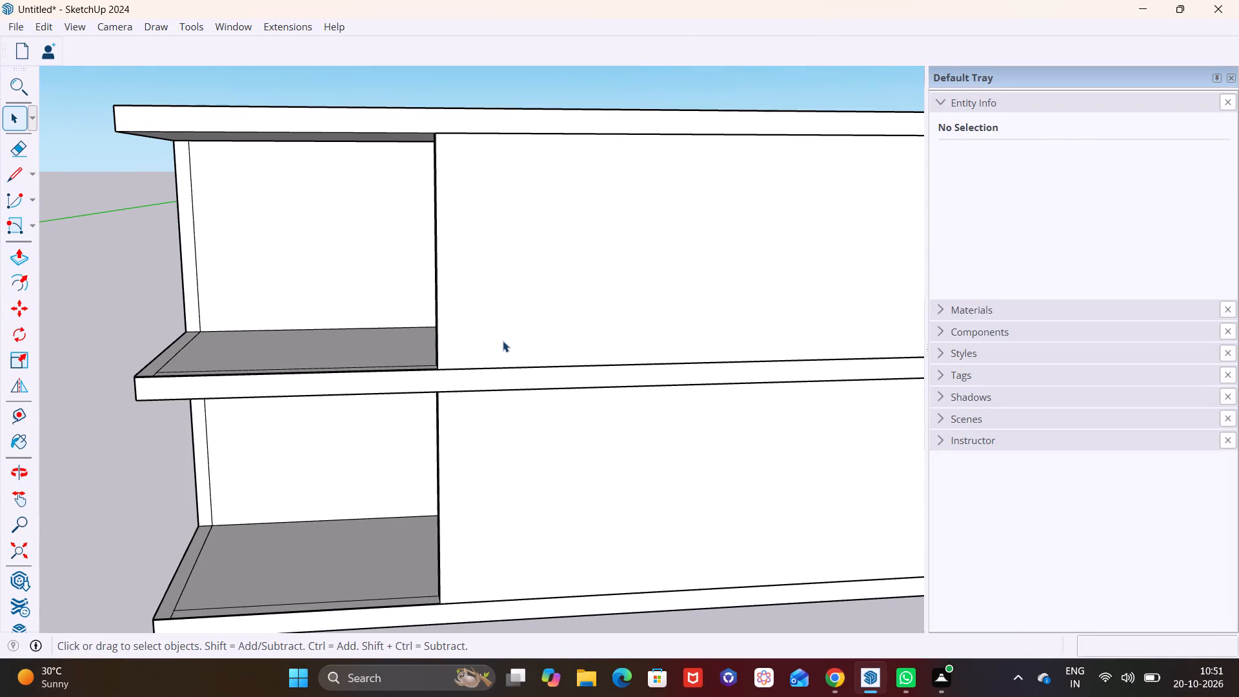
scroll(495, 316, down, 1)
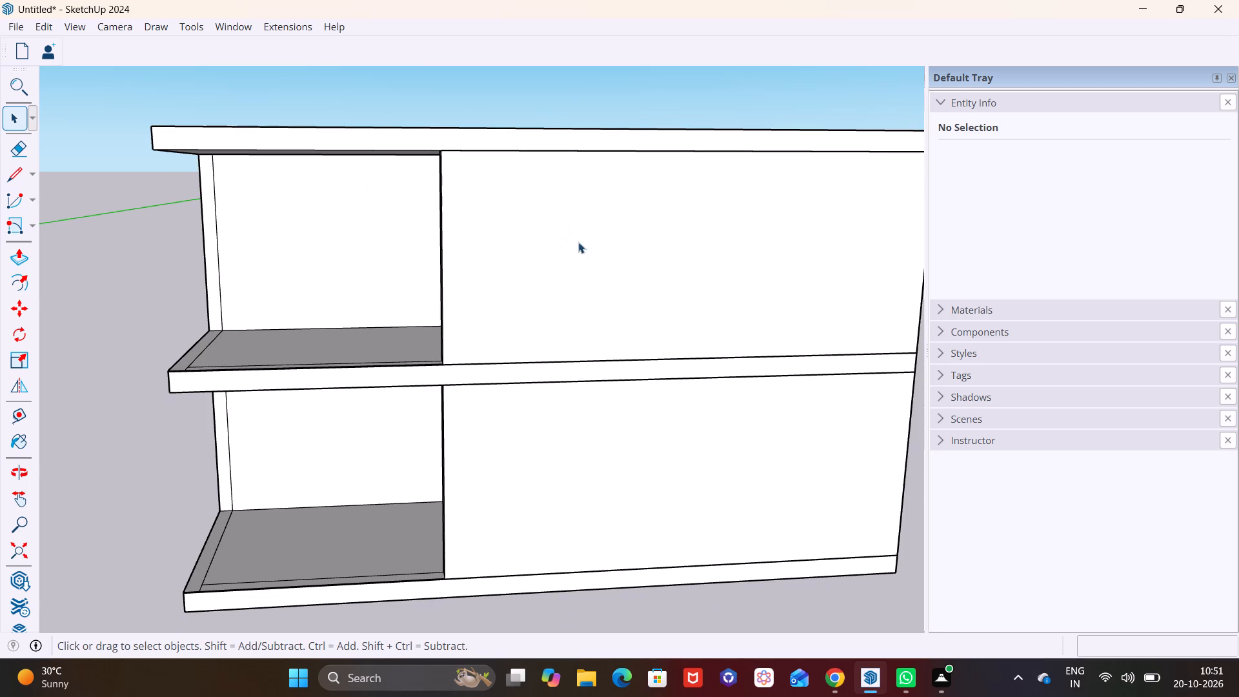
scroll(481, 265, down, 2)
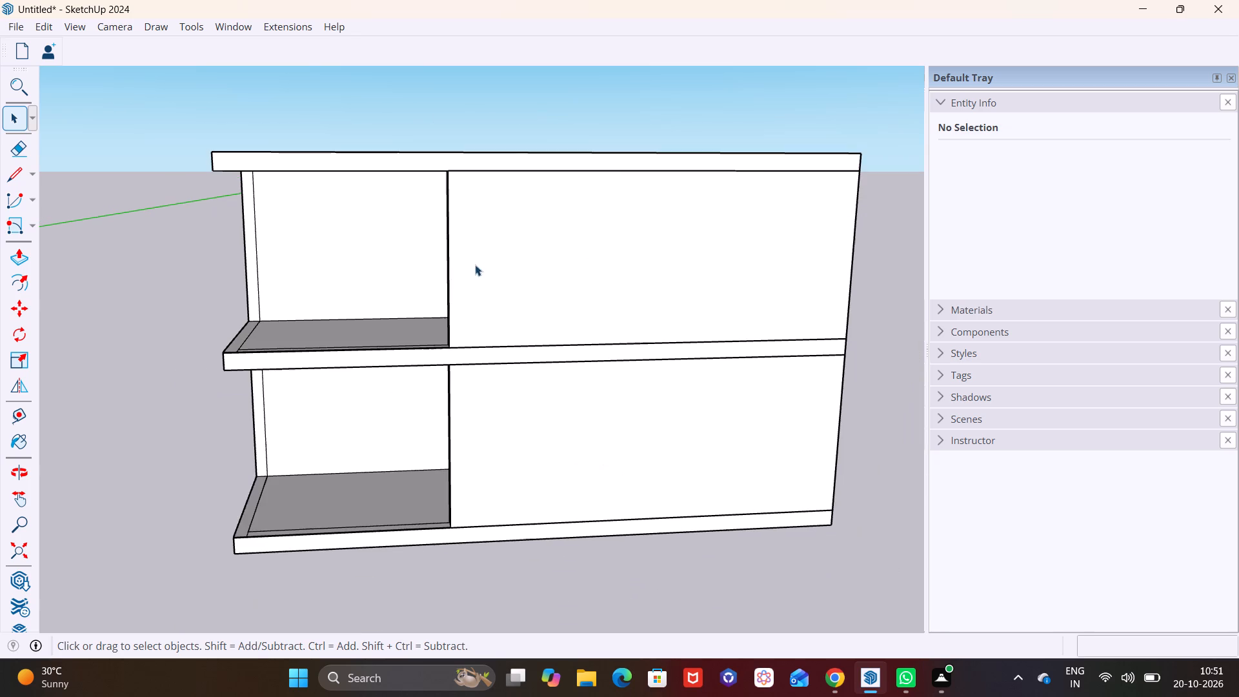
middle_drag(447, 290, 549, 294)
scroll(519, 287, down, 2)
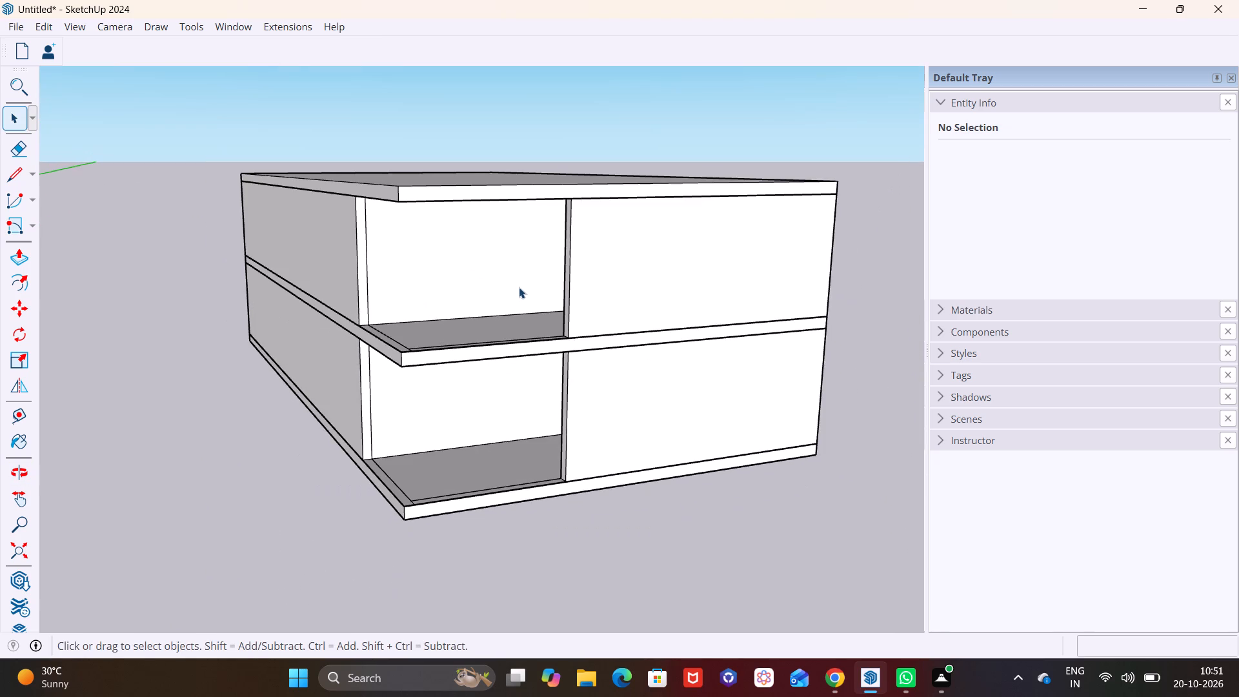
scroll(519, 287, down, 2)
middle_drag(492, 284, 471, 274)
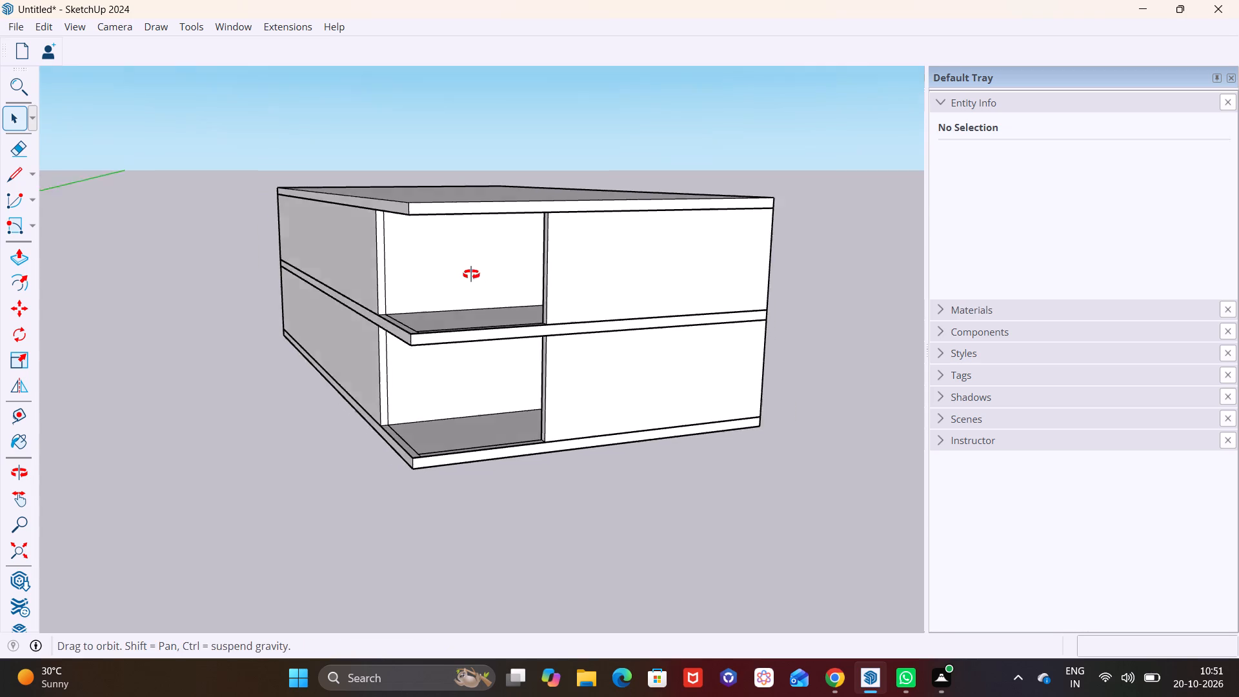
middle_drag(471, 274, 441, 267)
middle_drag(412, 268, 494, 303)
shift+middle_drag(481, 274, 319, 328)
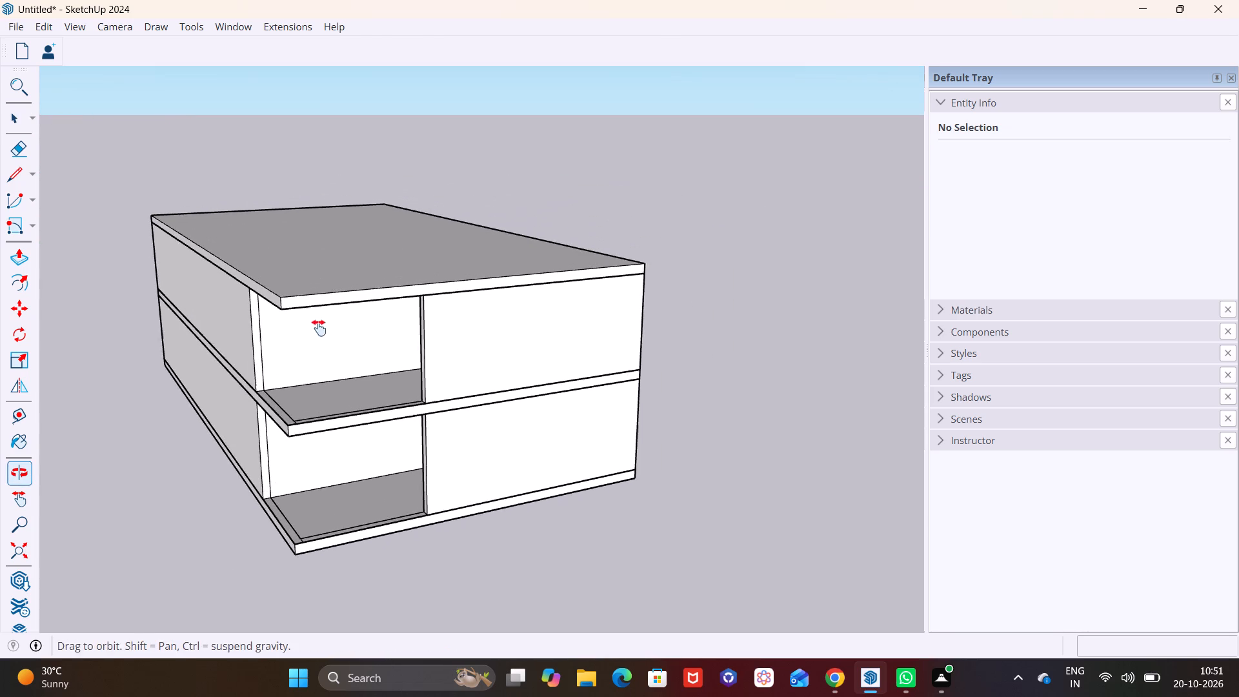
shift+middle_drag(319, 328, 319, 329)
middle_drag(394, 369, 248, 338)
shift+middle_drag(336, 337, 514, 364)
middle_drag(505, 381, 488, 376)
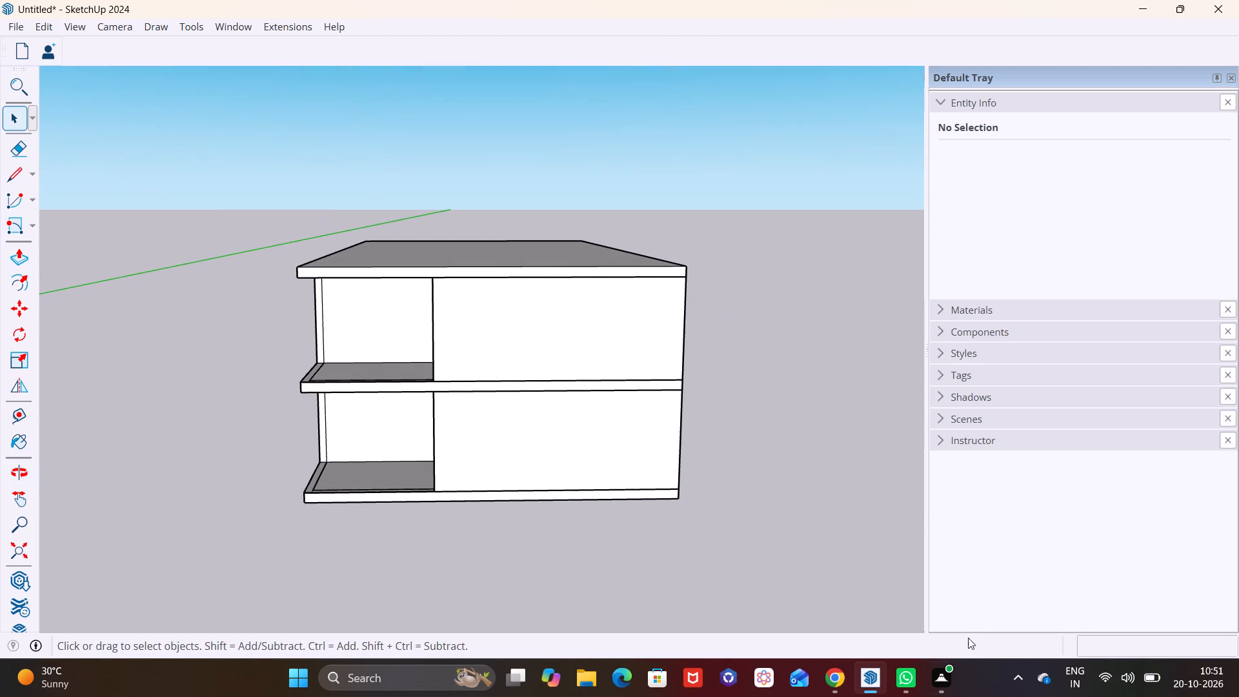
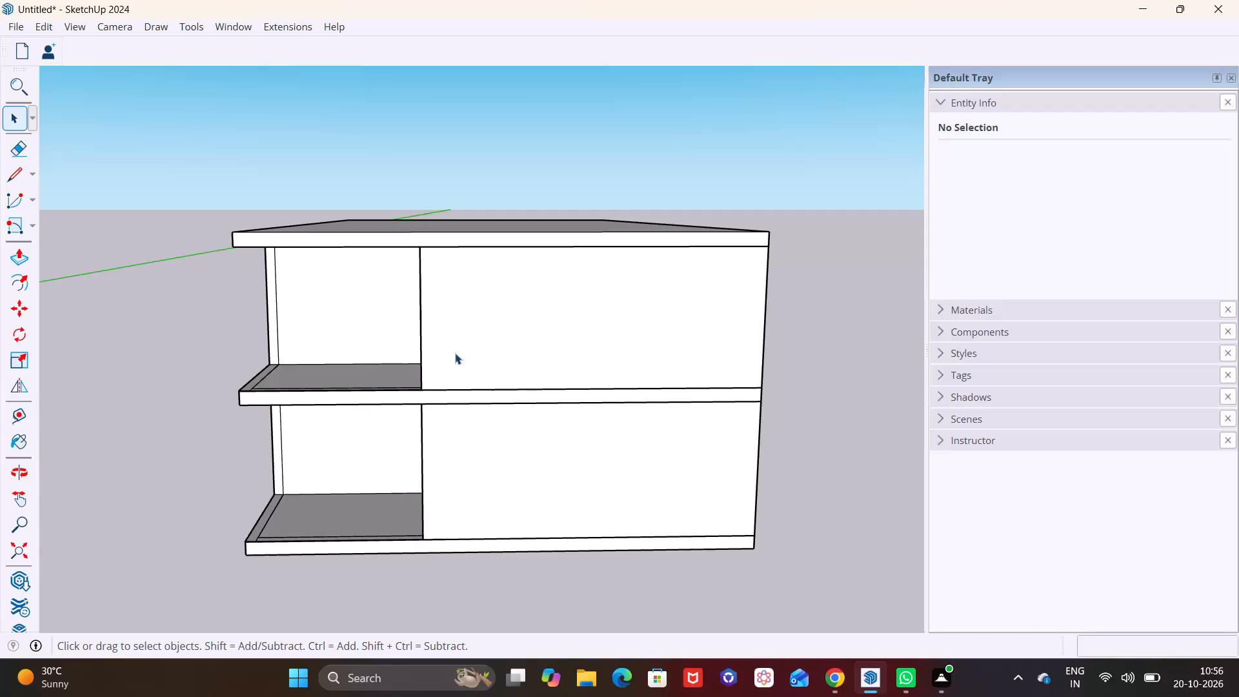
Draw a small horizontal rectangle of about 5.5 sq ft on the upper storey's front wall, near its top right corner.
middle_click(419, 370)
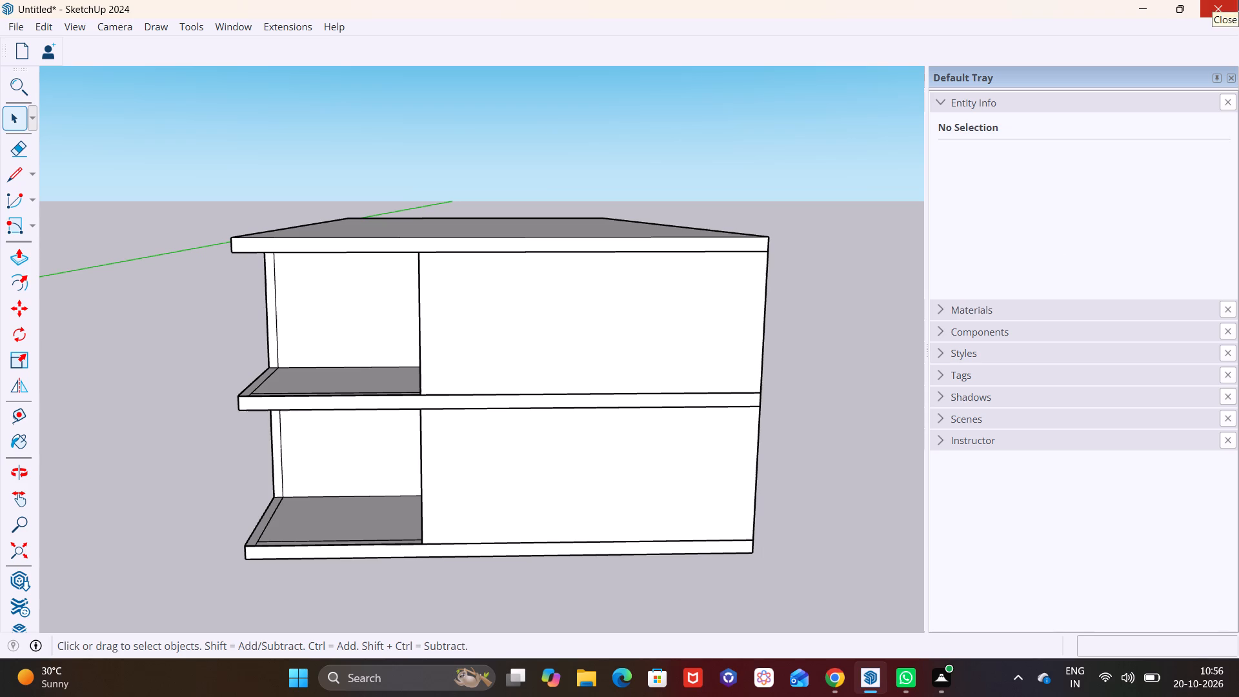
middle_drag(854, 116, 765, 190)
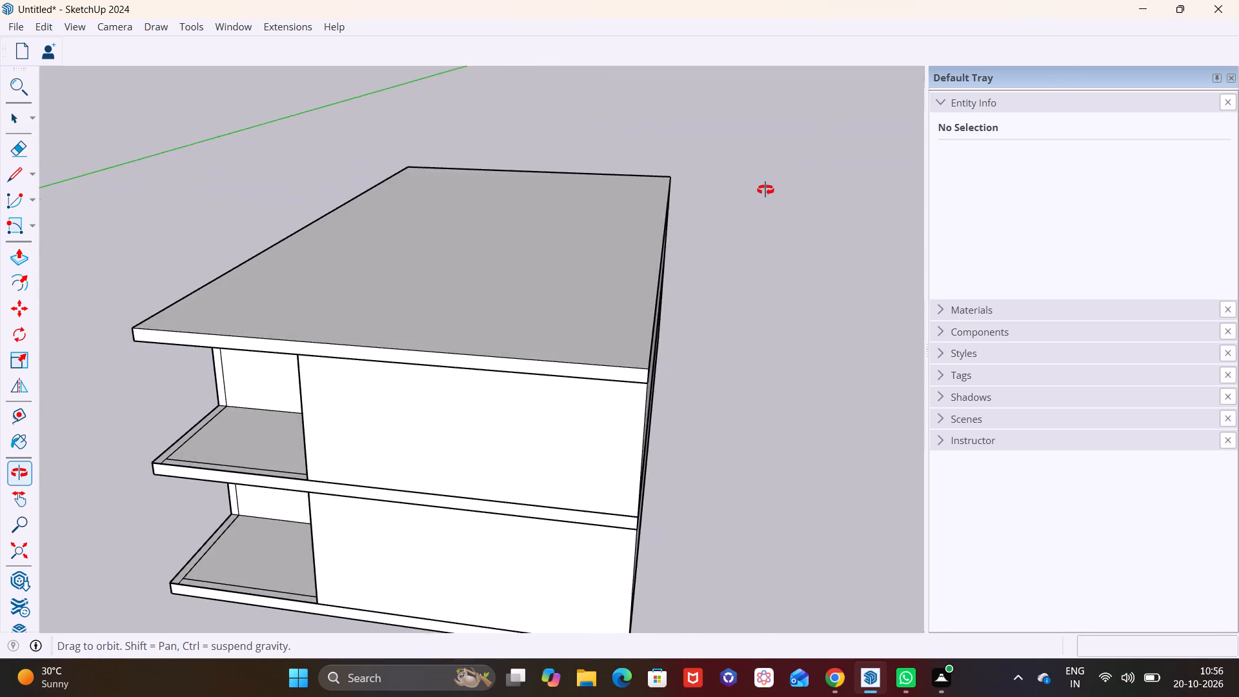
middle_drag(765, 190, 838, 135)
scroll(626, 250, down, 1)
middle_drag(627, 254, 604, 250)
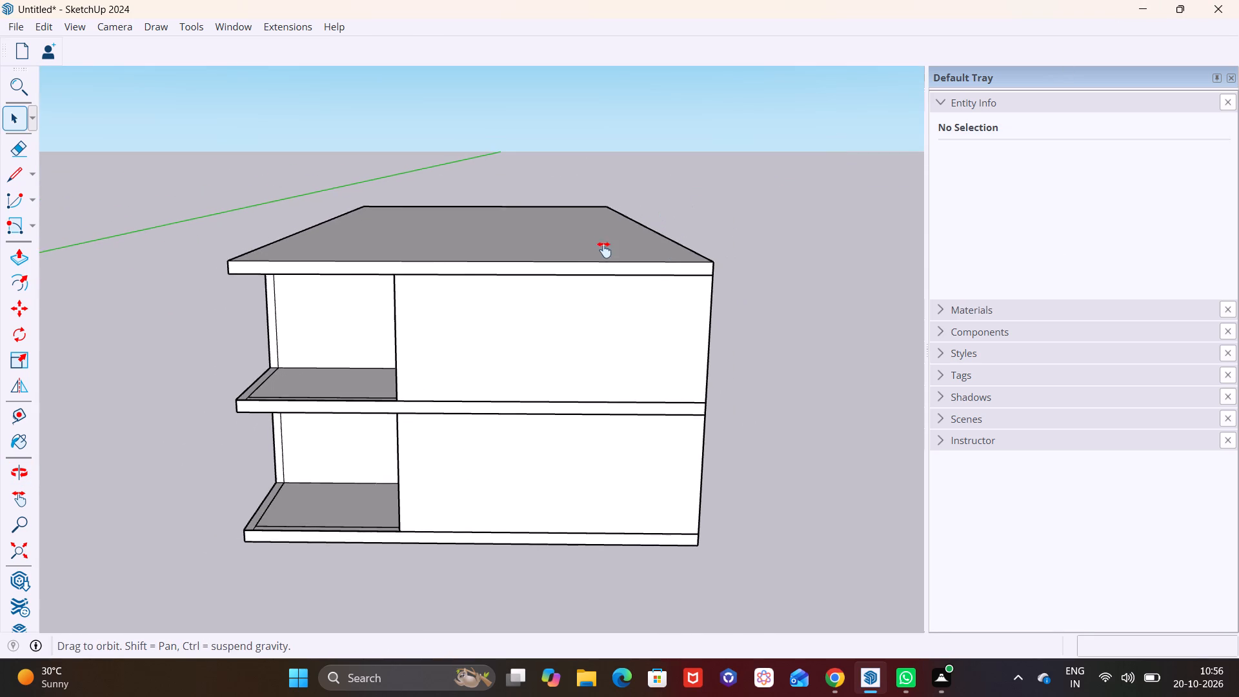
middle_drag(604, 250, 497, 272)
middle_drag(529, 321, 567, 278)
middle_drag(599, 270, 623, 245)
click(30, 224)
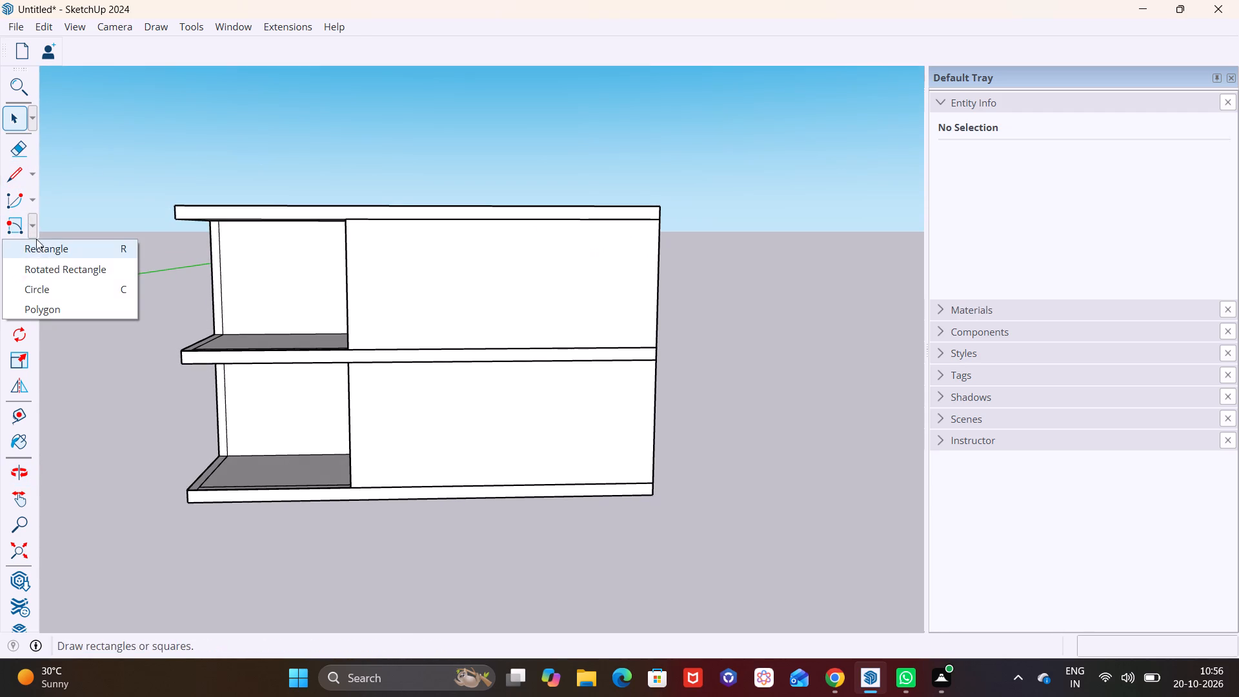
click(44, 252)
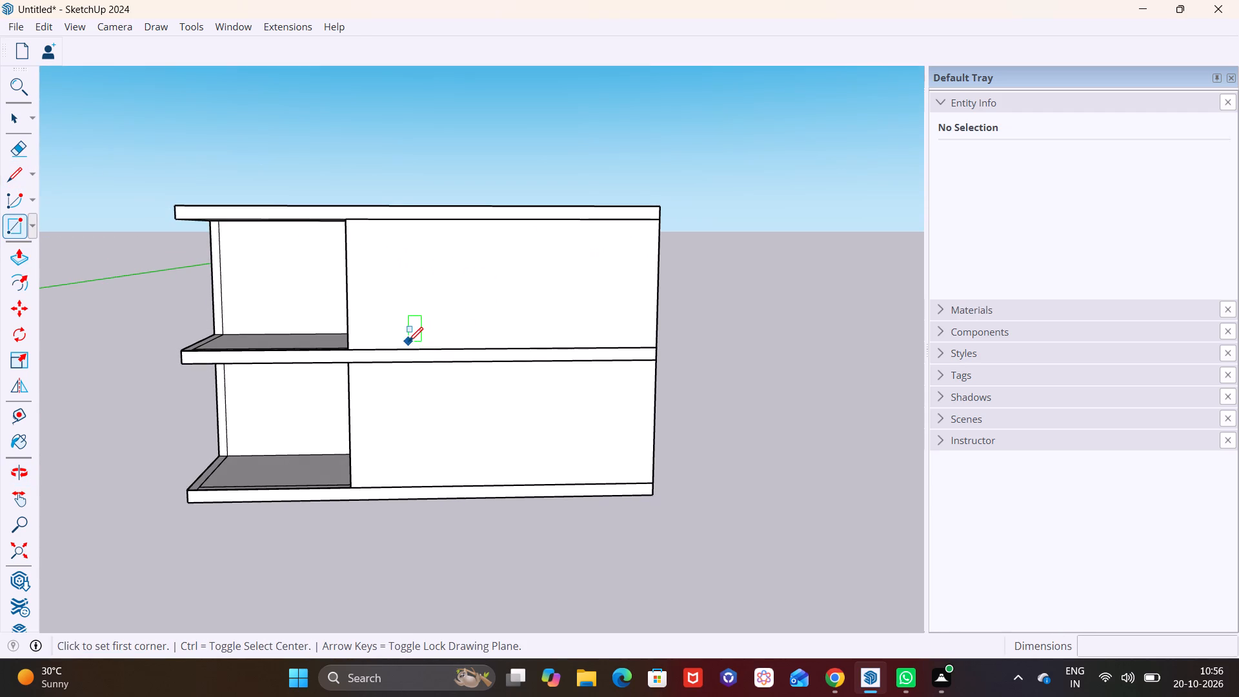
click(576, 239)
click(635, 254)
key(space)
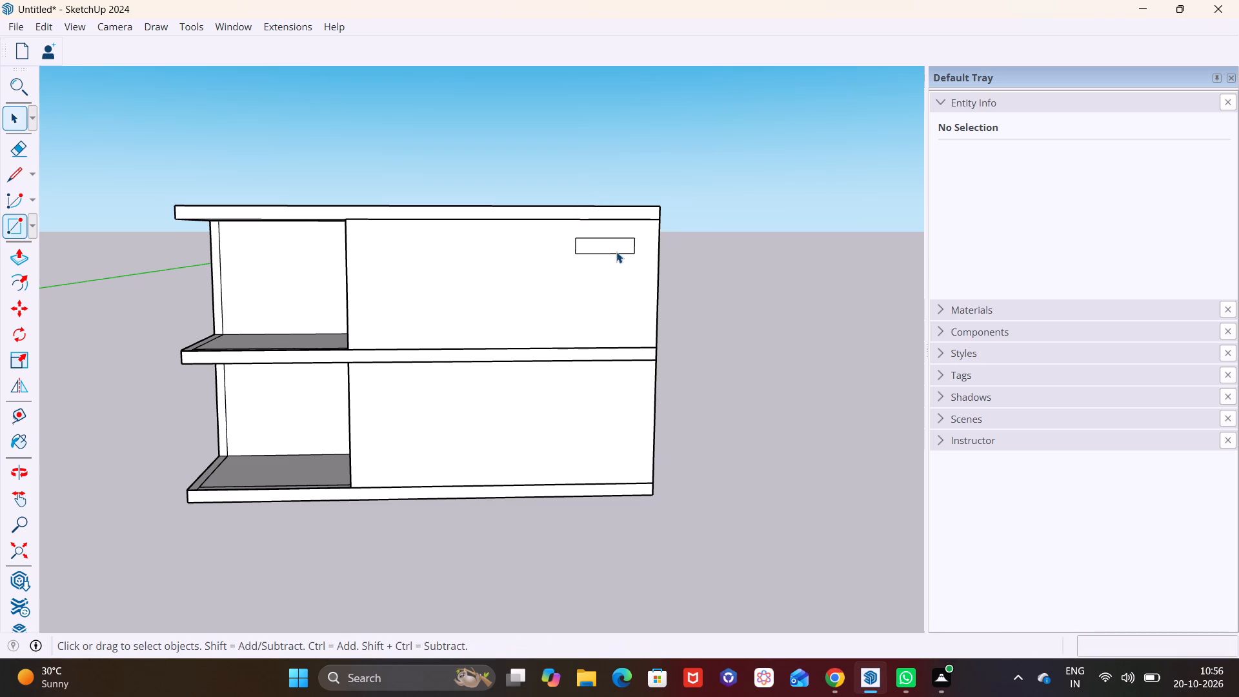
Extrude the small rectangle forward from the front wall by about 4' 11 5/8".
click(612, 248)
click(22, 262)
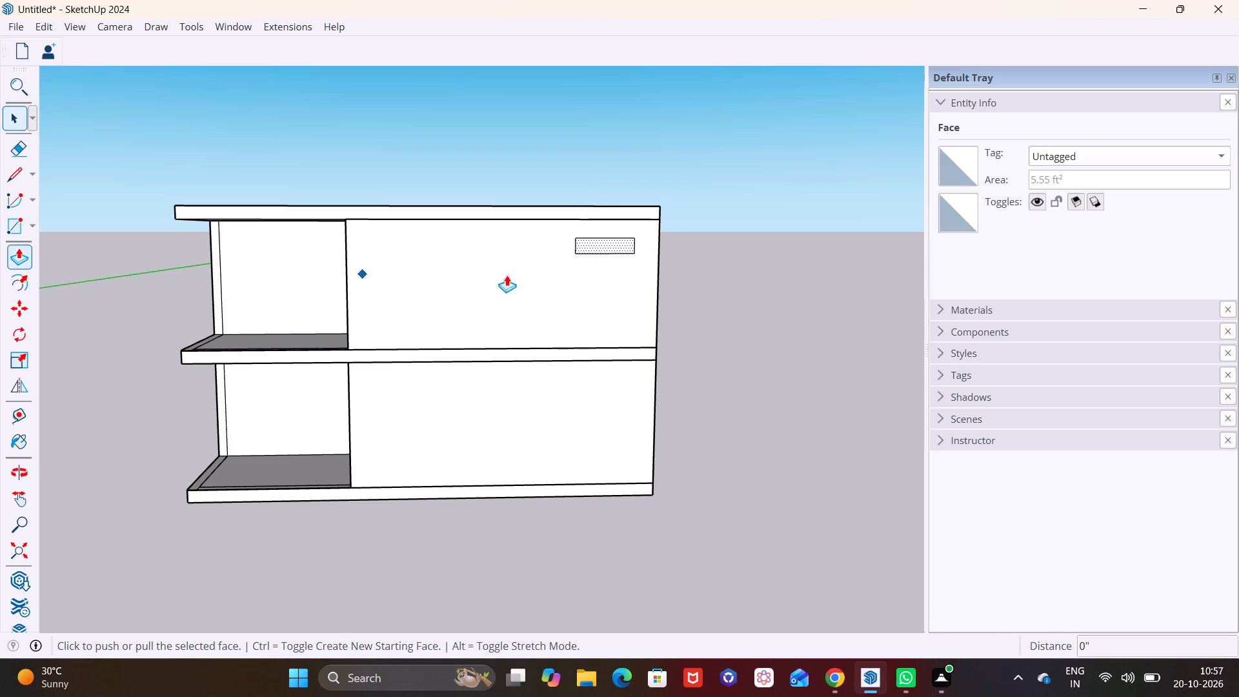
click(605, 242)
click(617, 252)
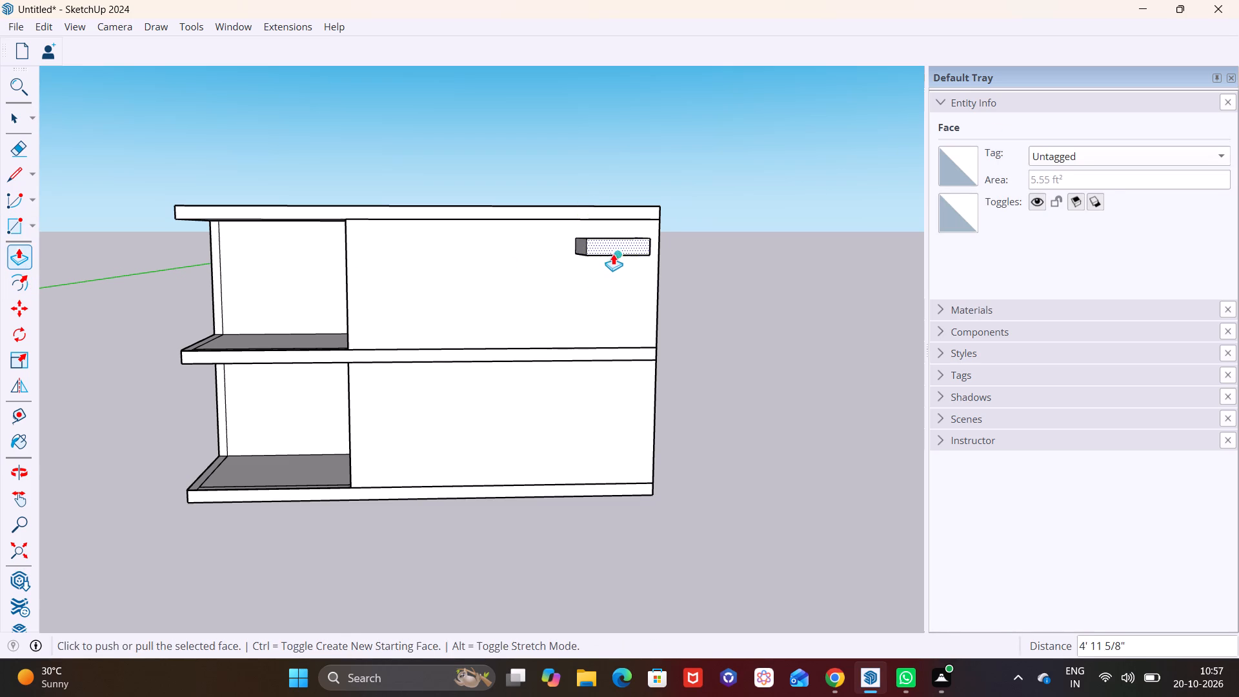
Extend the block's right end face outward about 1' 11 3/16", to the house's side edge.
middle_drag(622, 265, 519, 272)
scroll(476, 243, up, 6)
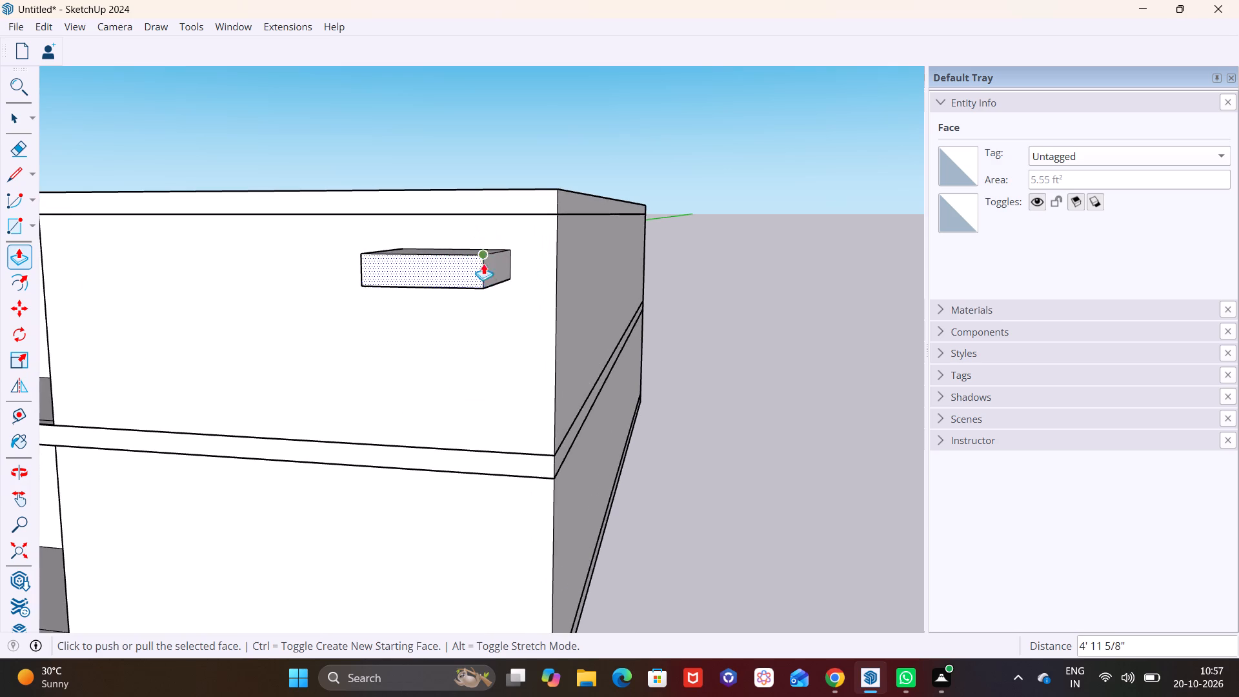
key(space)
click(501, 270)
click(18, 256)
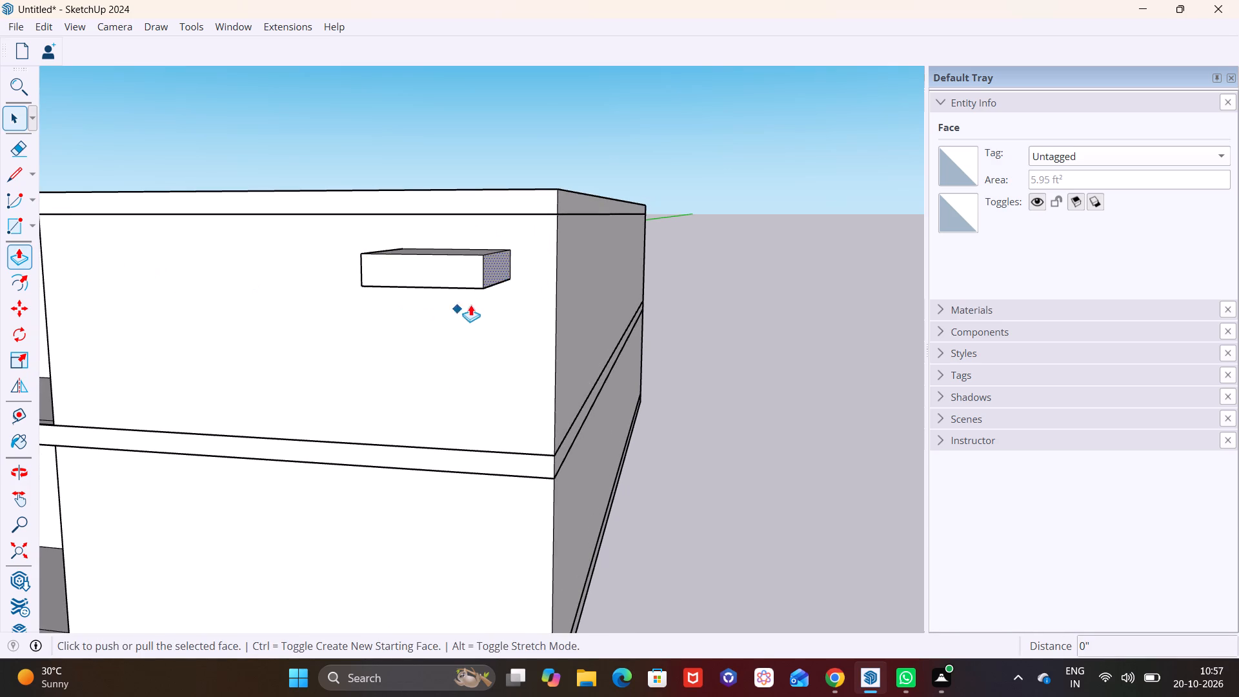
click(492, 266)
click(545, 267)
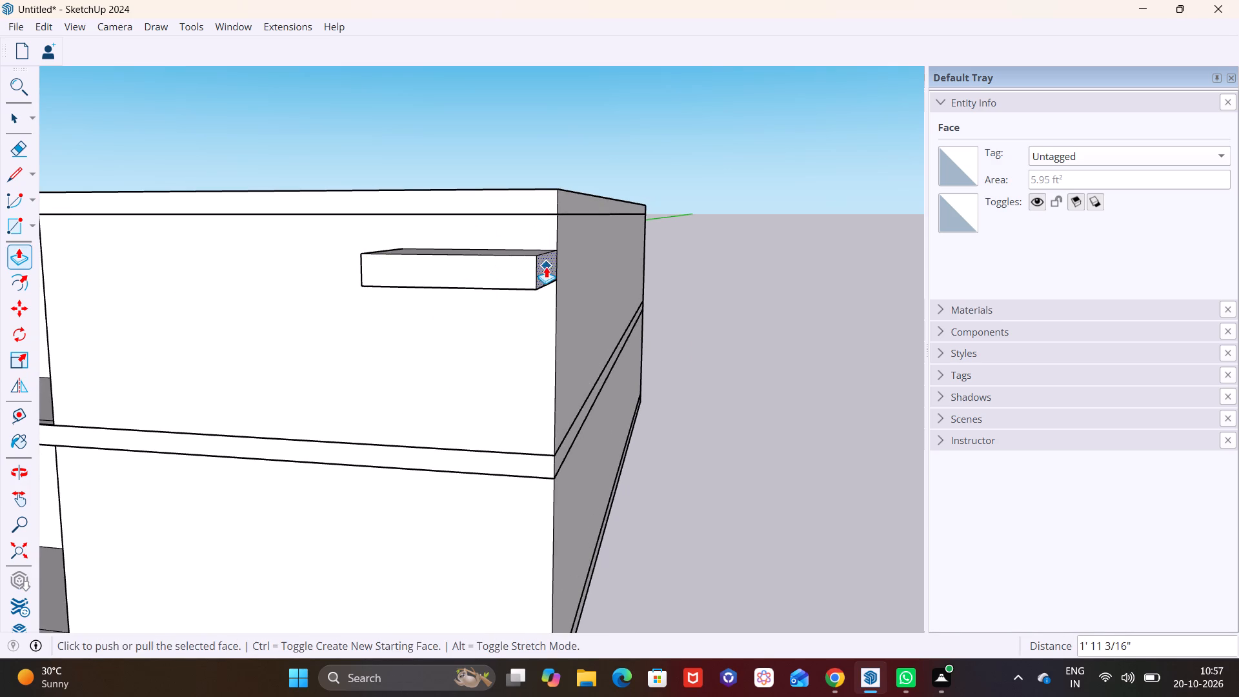
Push the block's left end face inward about 3' 10 1/2" toward the house's corner.
scroll(433, 305, down, 2)
middle_drag(421, 303, 605, 319)
key(space)
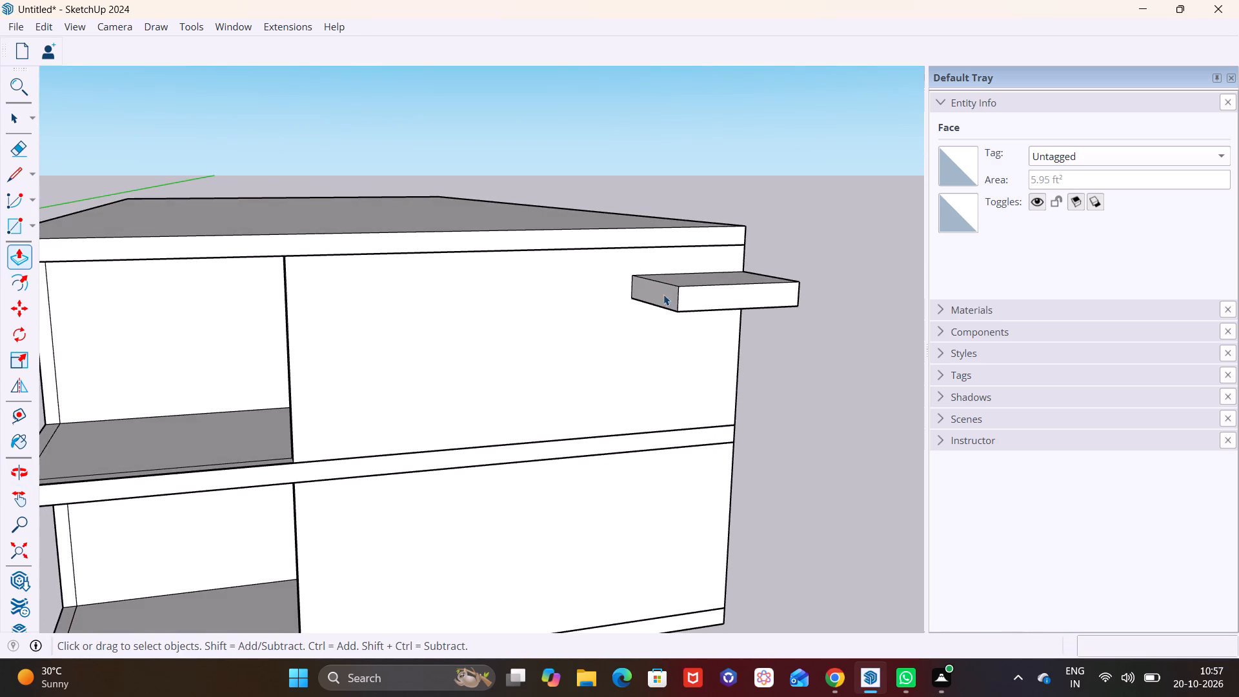
click(663, 297)
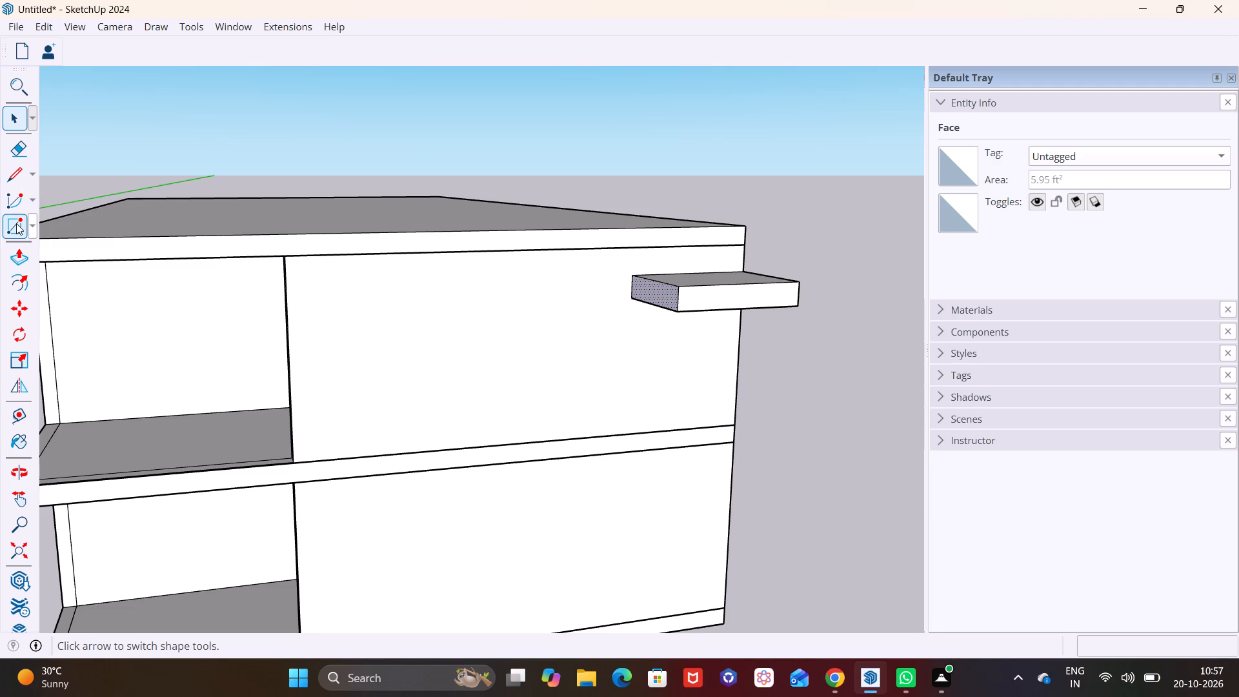
click(17, 258)
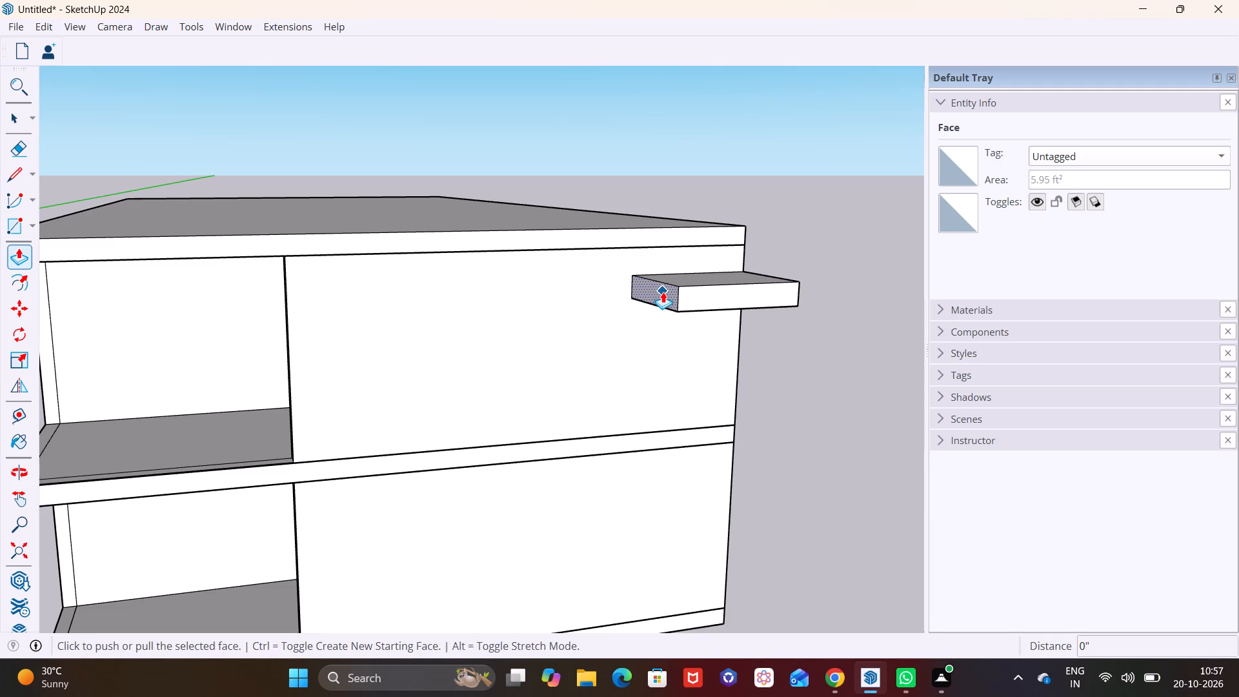
click(663, 292)
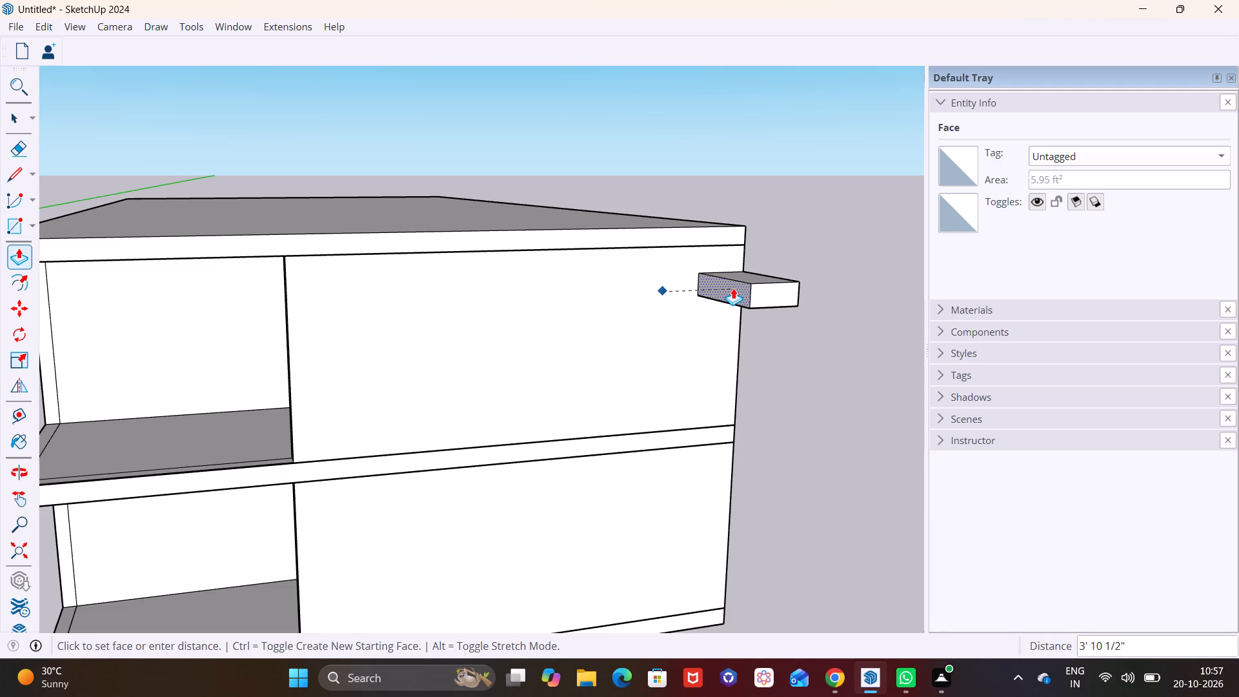
click(733, 288)
Raise the block's top face to the roof slab's top edge, with a last extension of 1'.
middle_drag(747, 290, 601, 297)
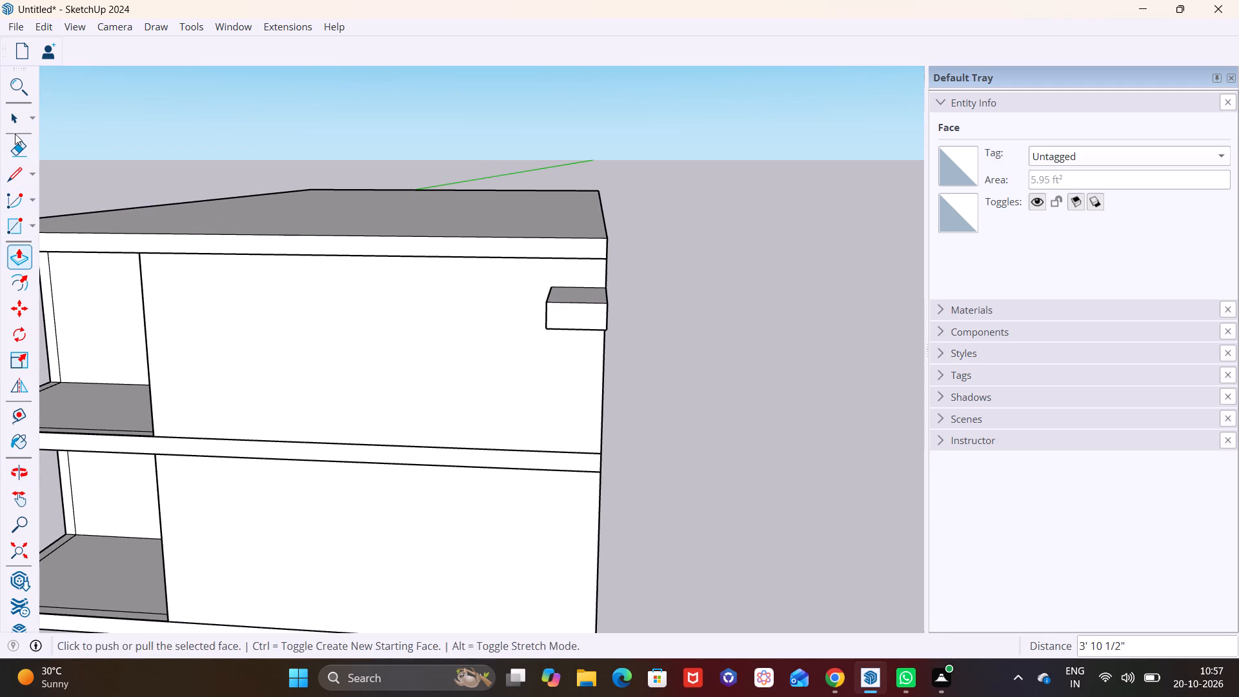
click(17, 130)
click(582, 292)
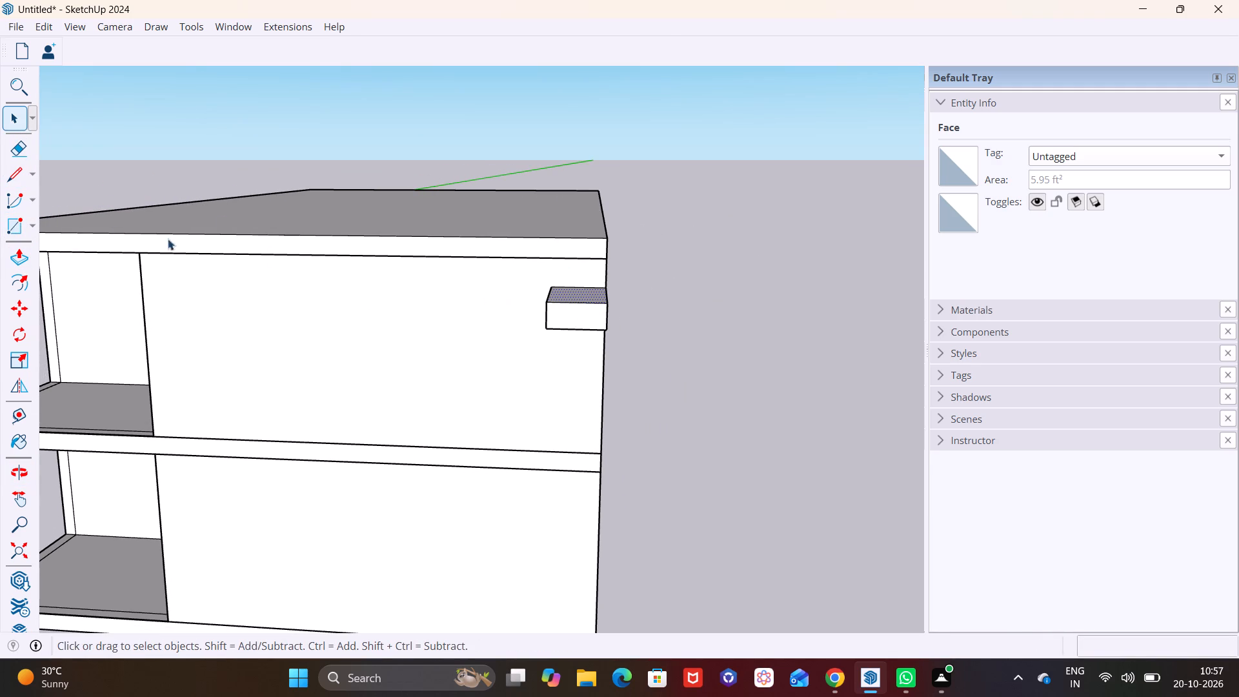
click(25, 259)
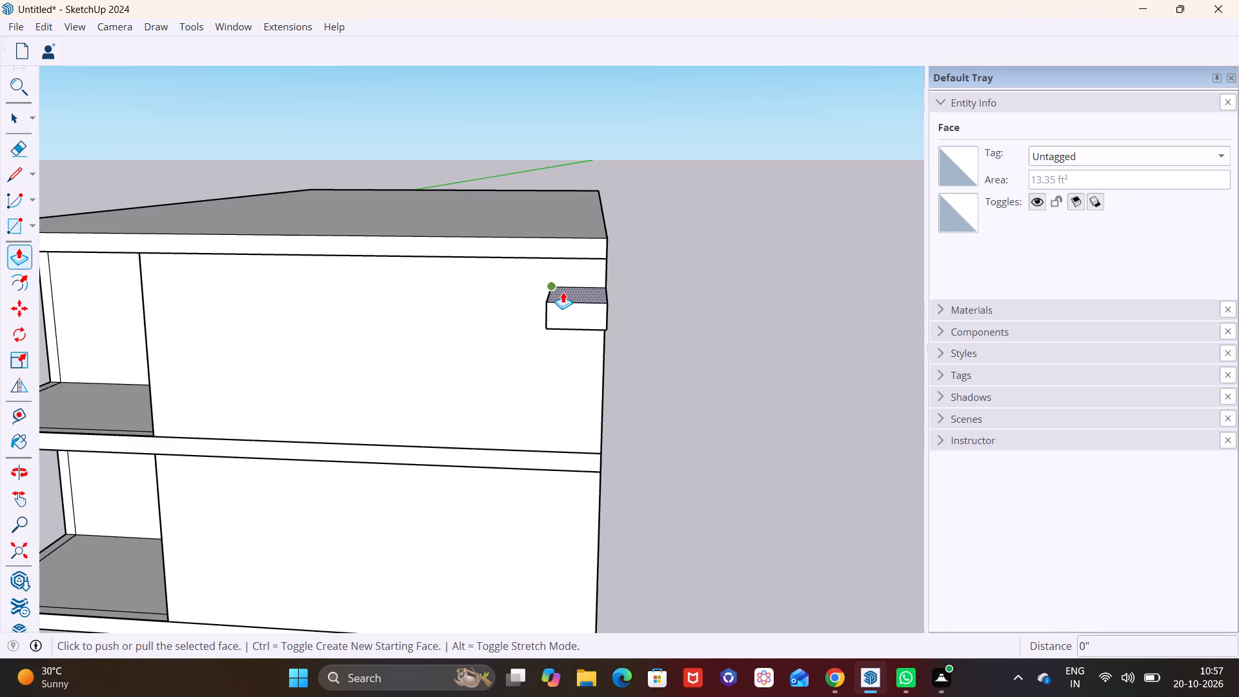
click(570, 294)
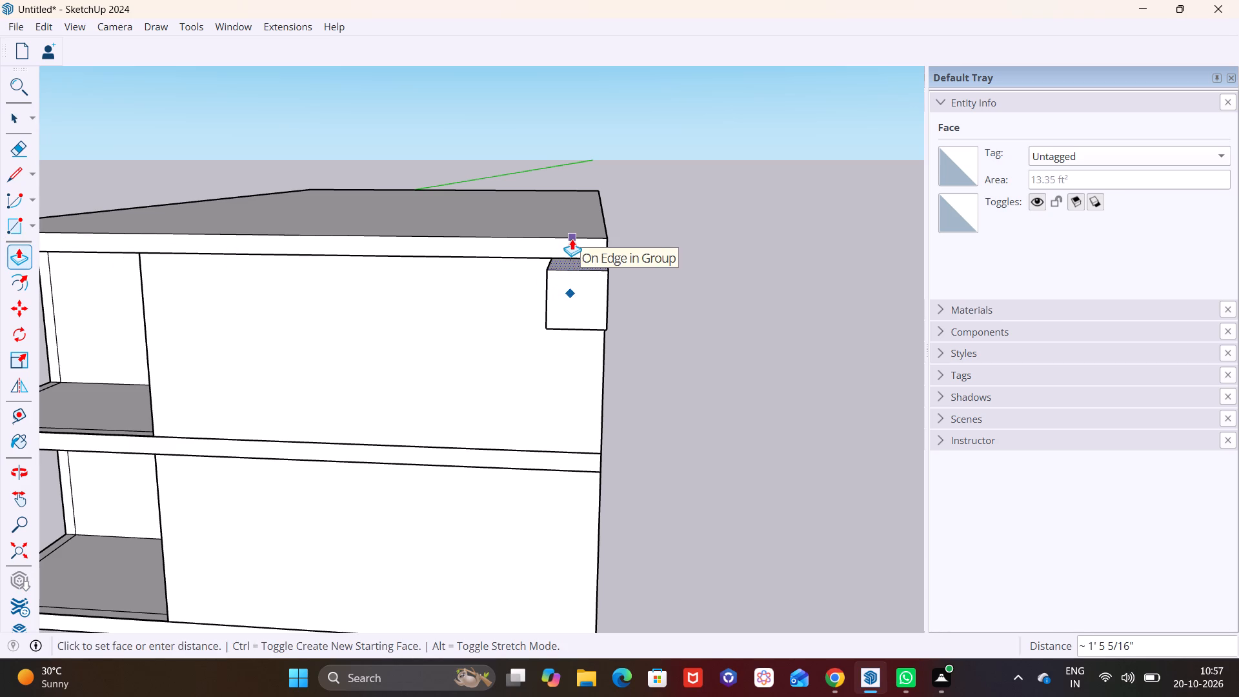
click(572, 239)
click(567, 263)
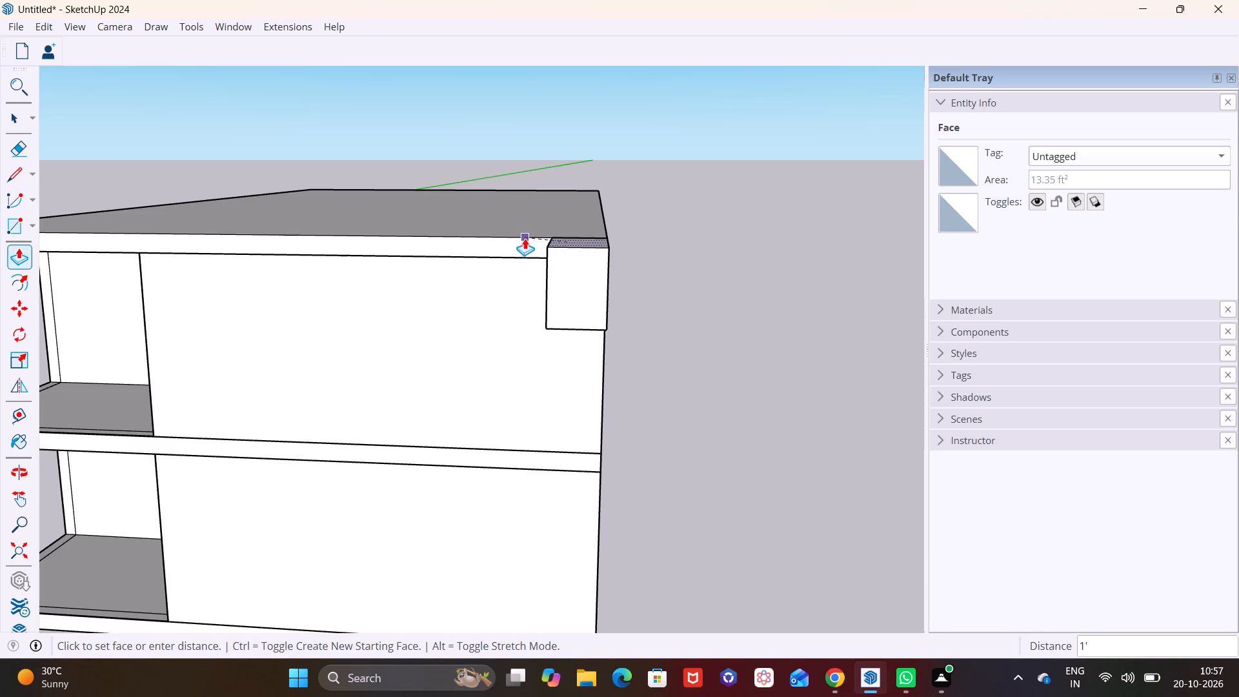
click(525, 238)
Extend the block's underside down past the upper storey wall to the intermediate slab's bottom edge, forming a column.
middle_drag(554, 292, 557, 175)
scroll(567, 208, up, 1)
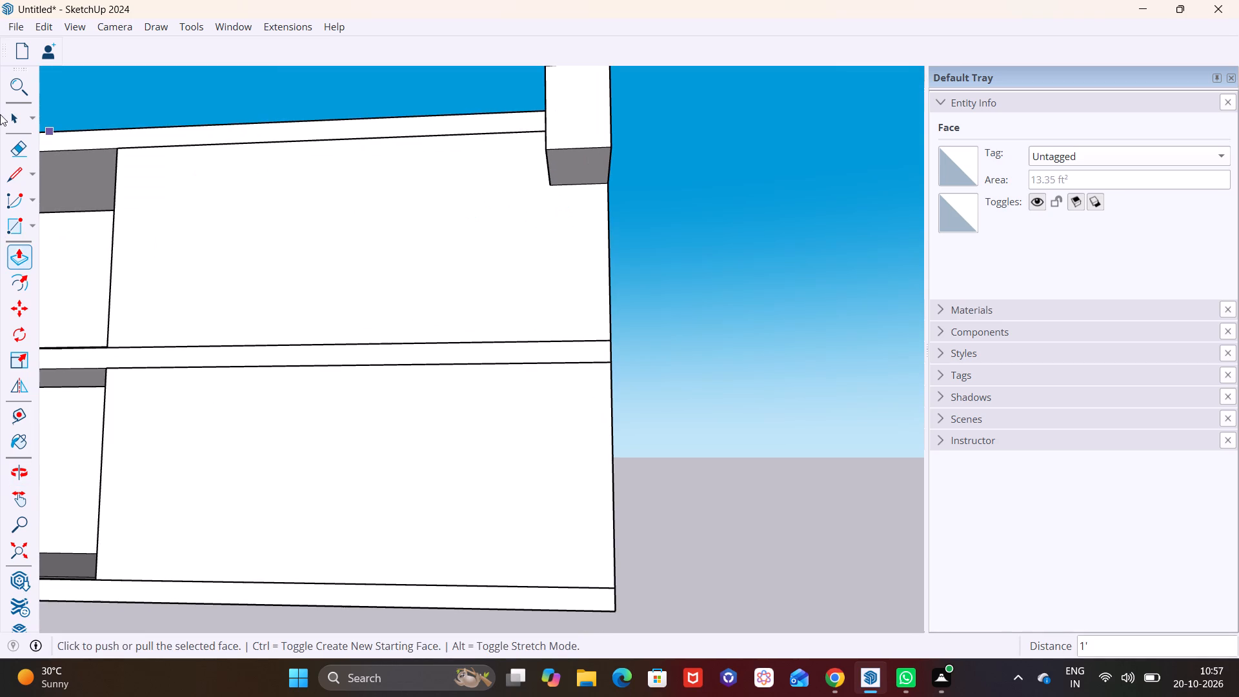
click(17, 123)
click(574, 174)
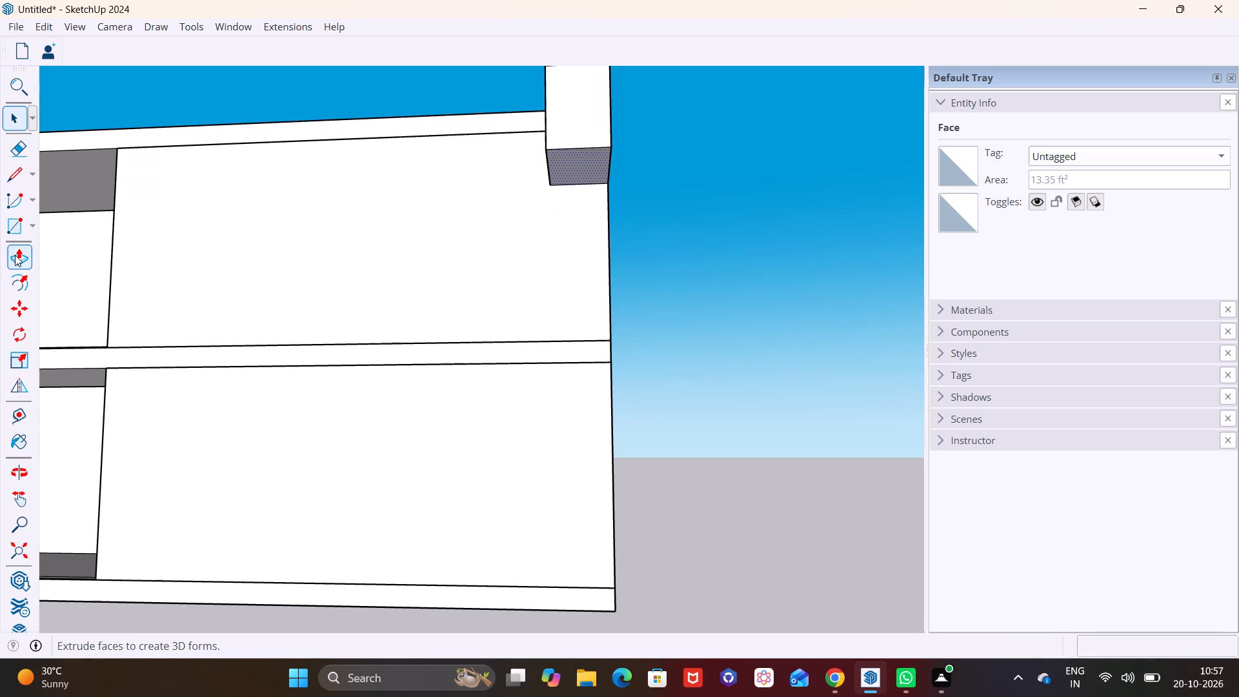
click(16, 255)
click(572, 172)
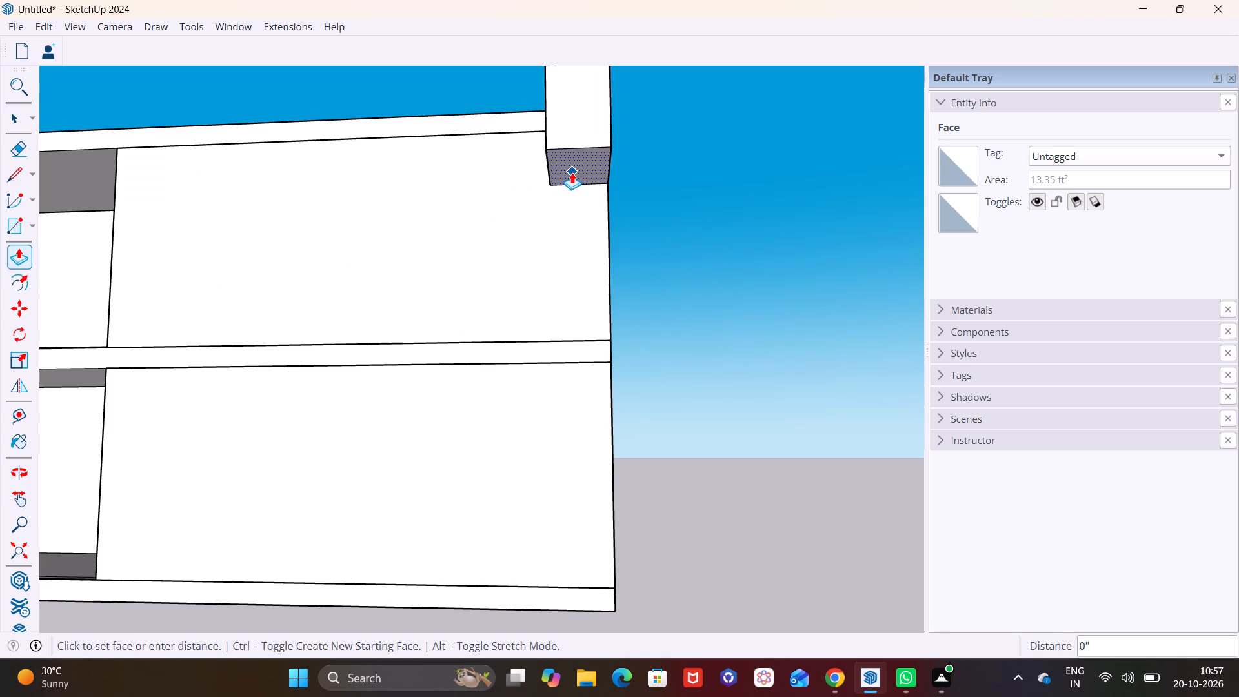
click(587, 357)
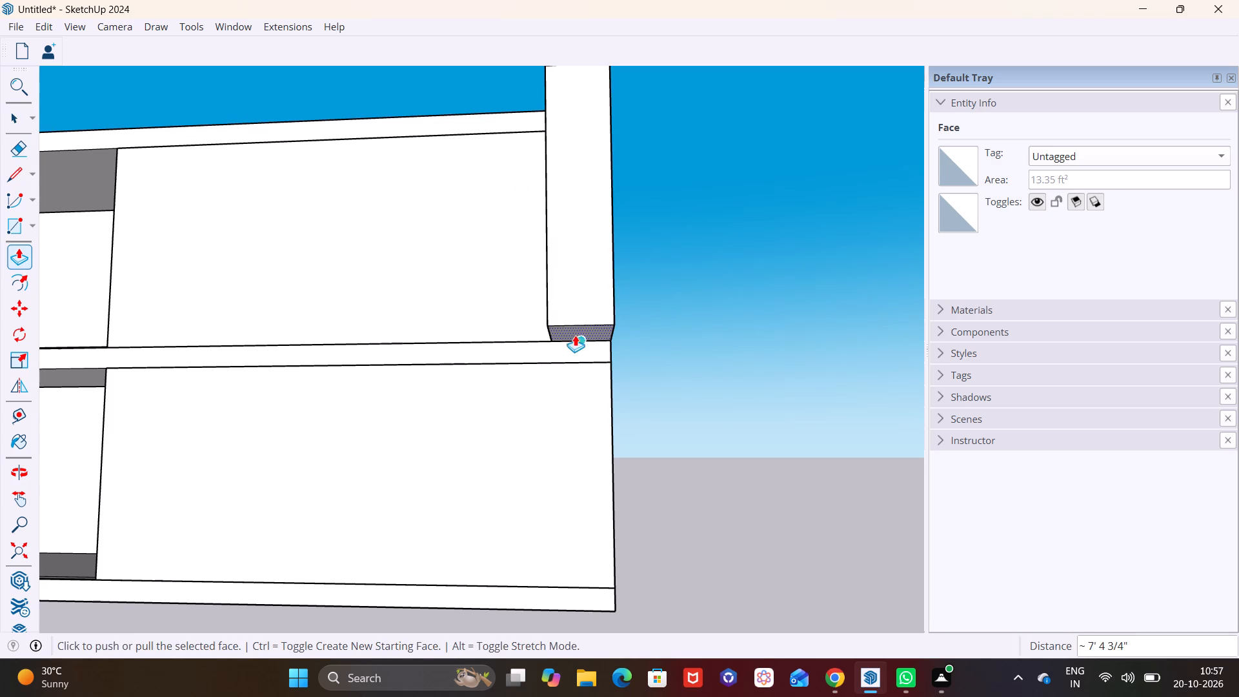
click(576, 333)
click(525, 361)
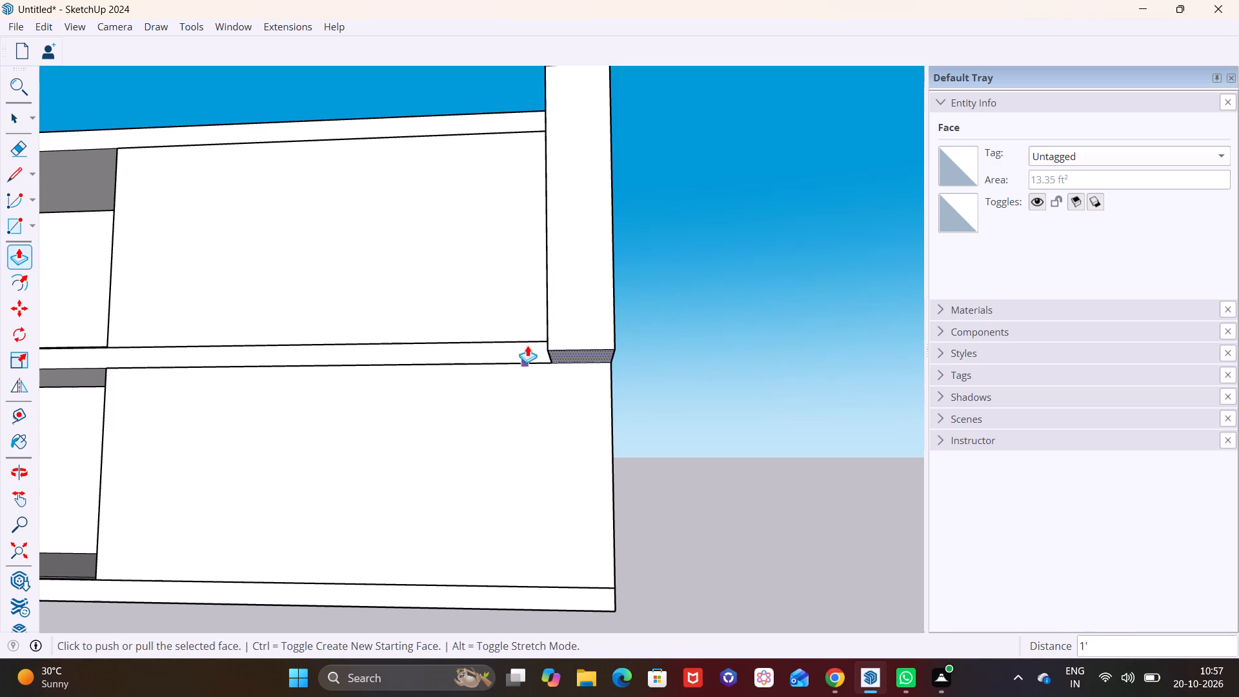
Push the corner column's front face back toward the house by about 2' 11".
scroll(534, 316, down, 2)
middle_drag(537, 281, 440, 450)
middle_drag(437, 419, 390, 392)
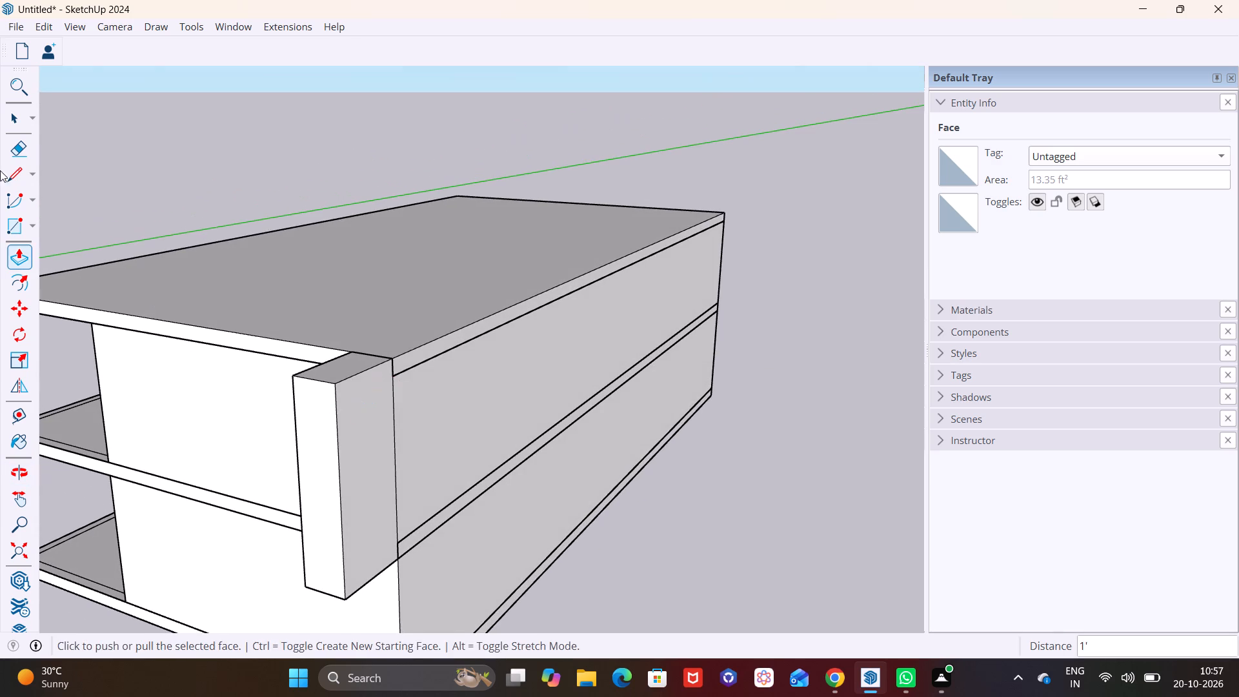
click(14, 128)
click(315, 429)
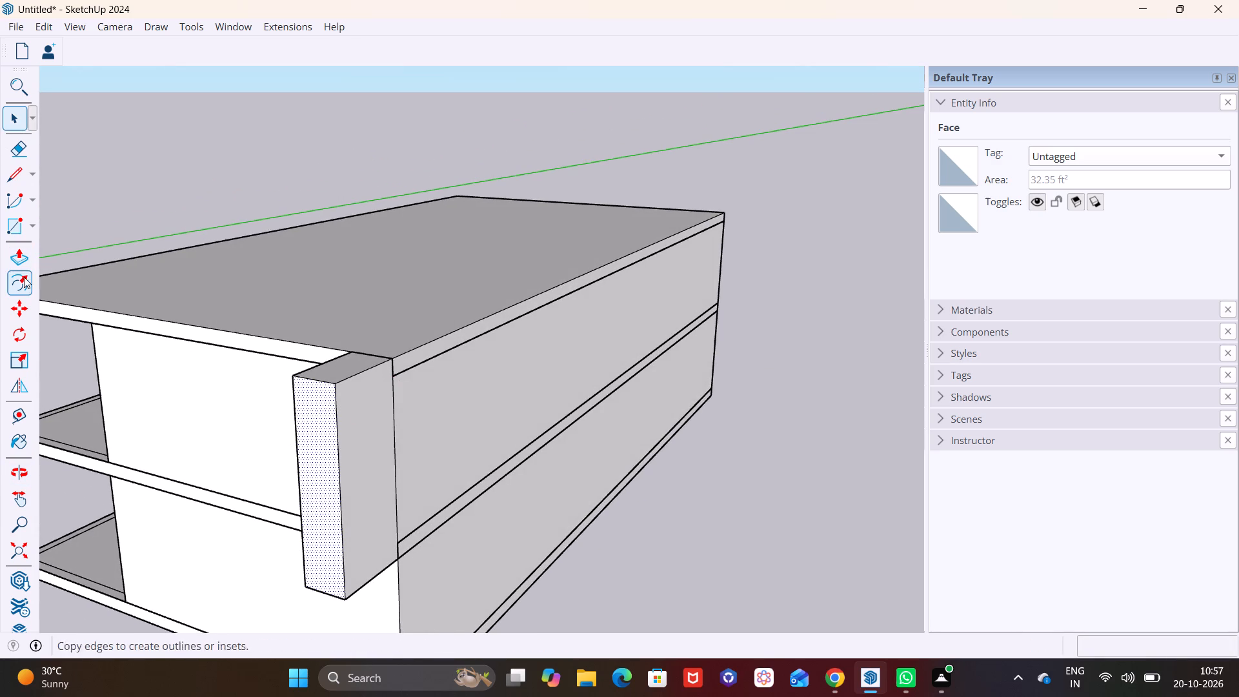
click(19, 250)
click(316, 430)
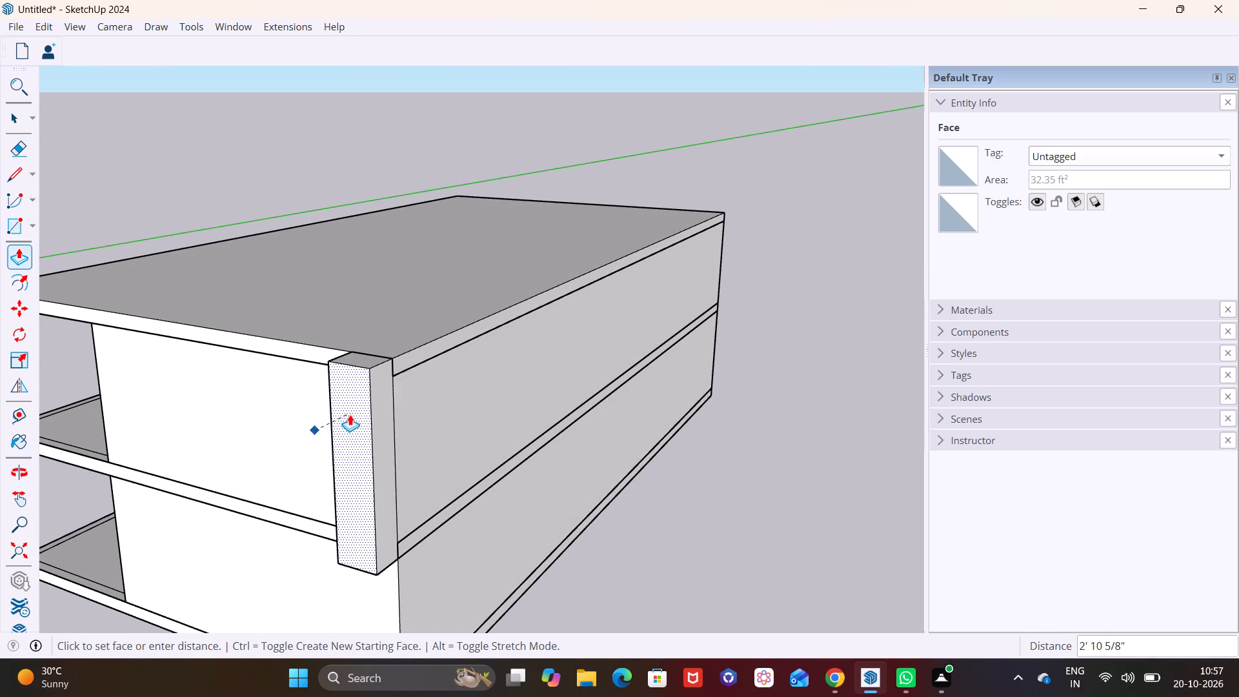
click(350, 414)
Draw a 2' 1/2" line across the column's inner side face, level with the intermediate slab's top edge.
scroll(333, 435, down, 3)
middle_drag(338, 446, 542, 439)
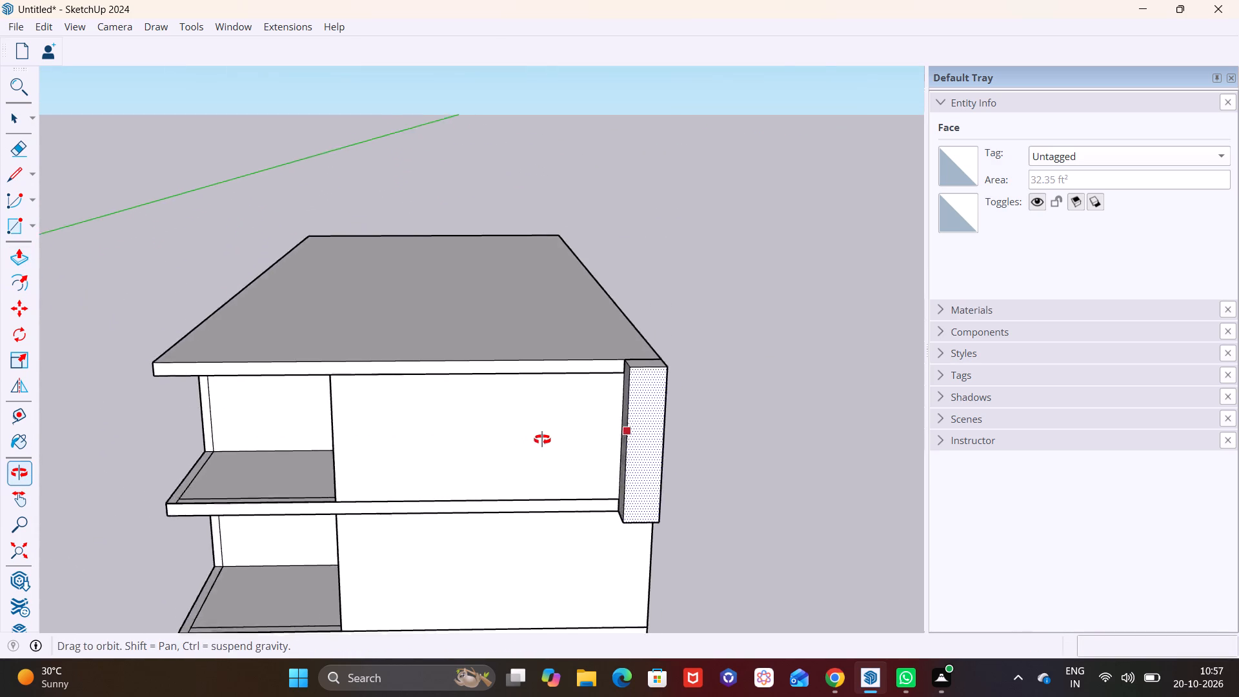
middle_drag(542, 439, 543, 439)
scroll(632, 394, up, 4)
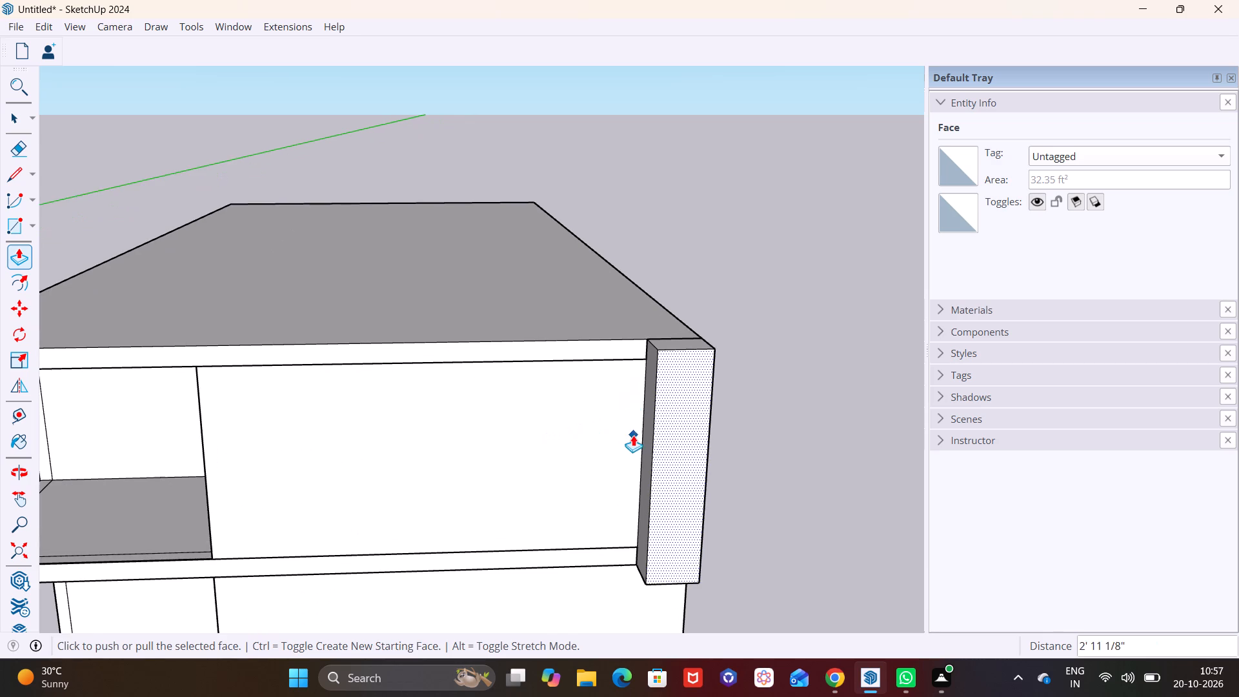
middle_drag(635, 435, 568, 390)
scroll(560, 454, up, 1)
middle_drag(560, 454, 647, 429)
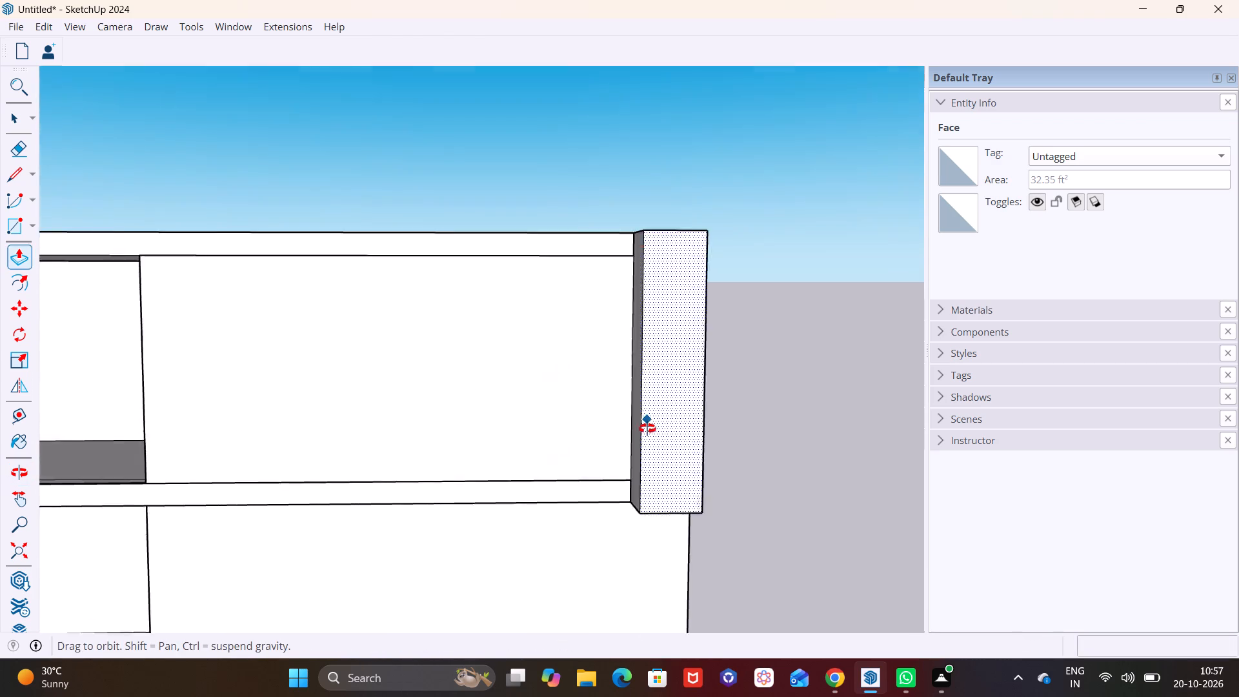
middle_drag(647, 429, 674, 430)
scroll(687, 445, up, 2)
click(6, 179)
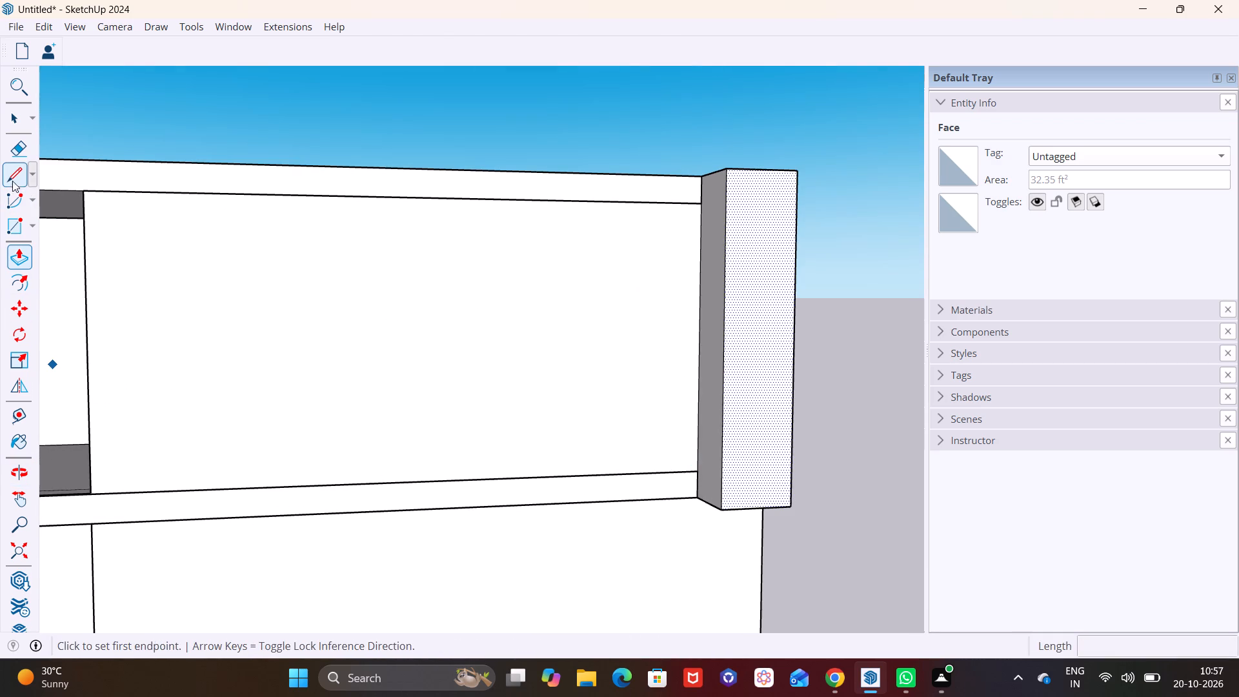
middle_drag(436, 433, 565, 488)
scroll(723, 507, up, 3)
scroll(812, 514, up, 2)
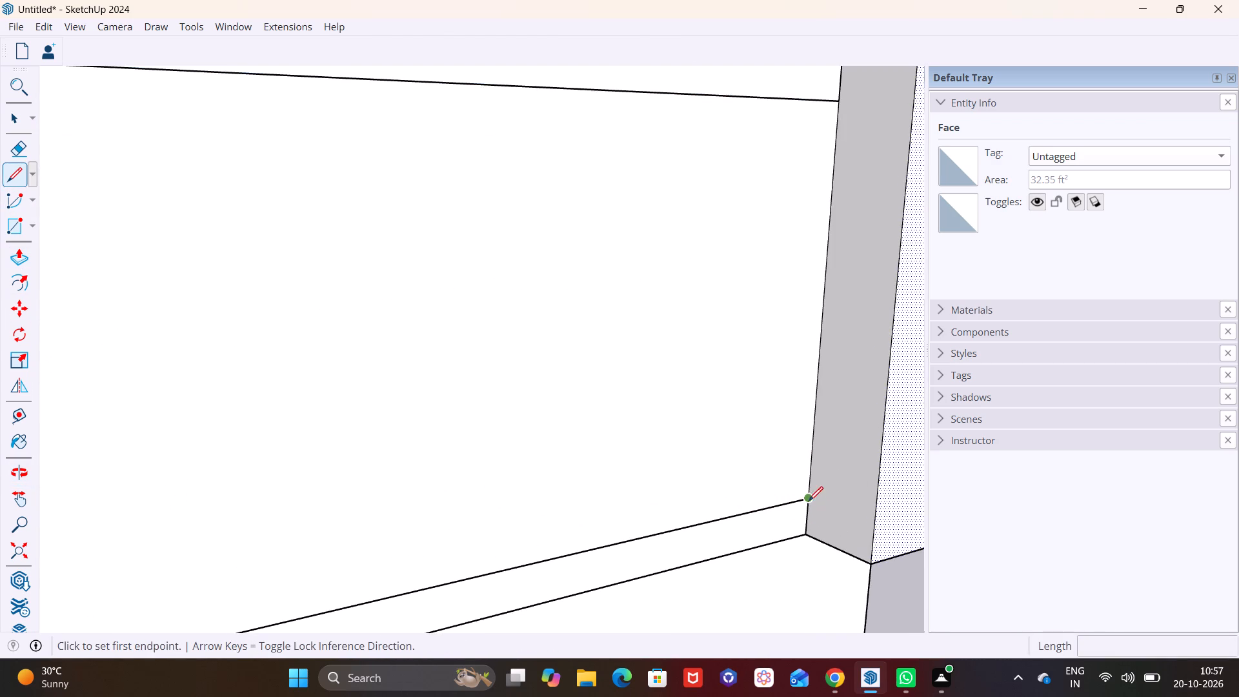
click(807, 494)
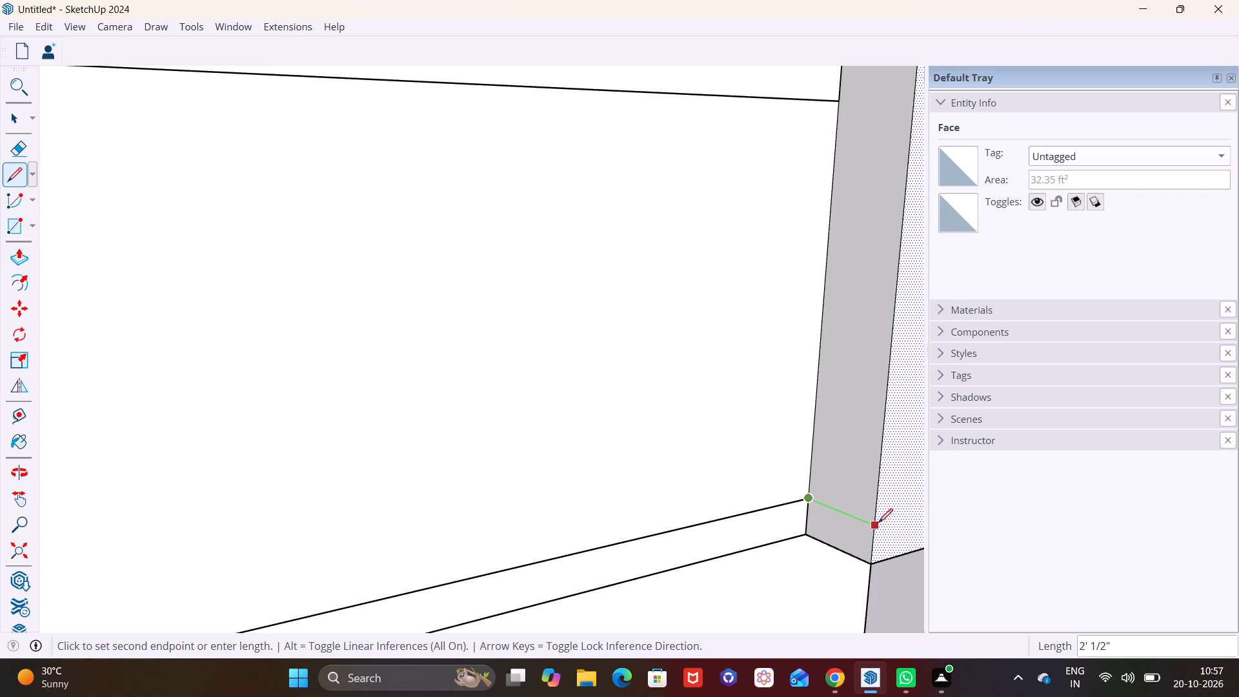
click(878, 523)
Extrude the small face at the column's foot along the intermediate slab in stages, by about 4' 9" and 16' 4", forming a lower beam.
key(space)
click(838, 527)
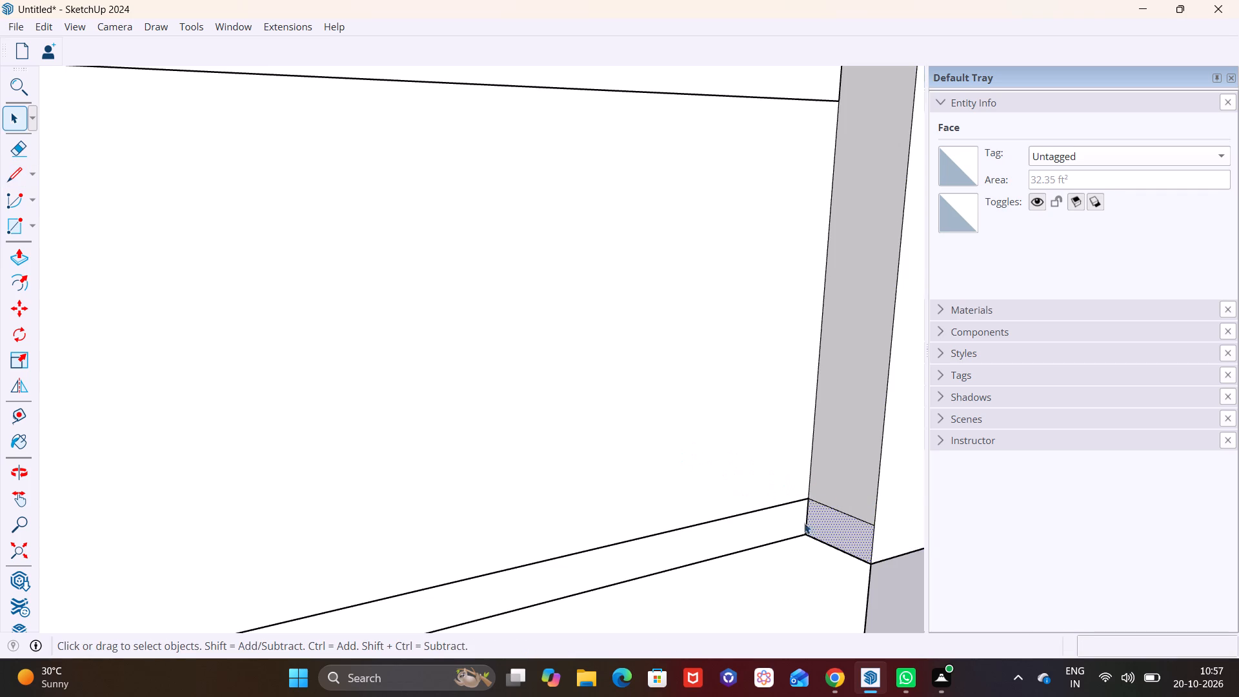
click(15, 261)
click(838, 529)
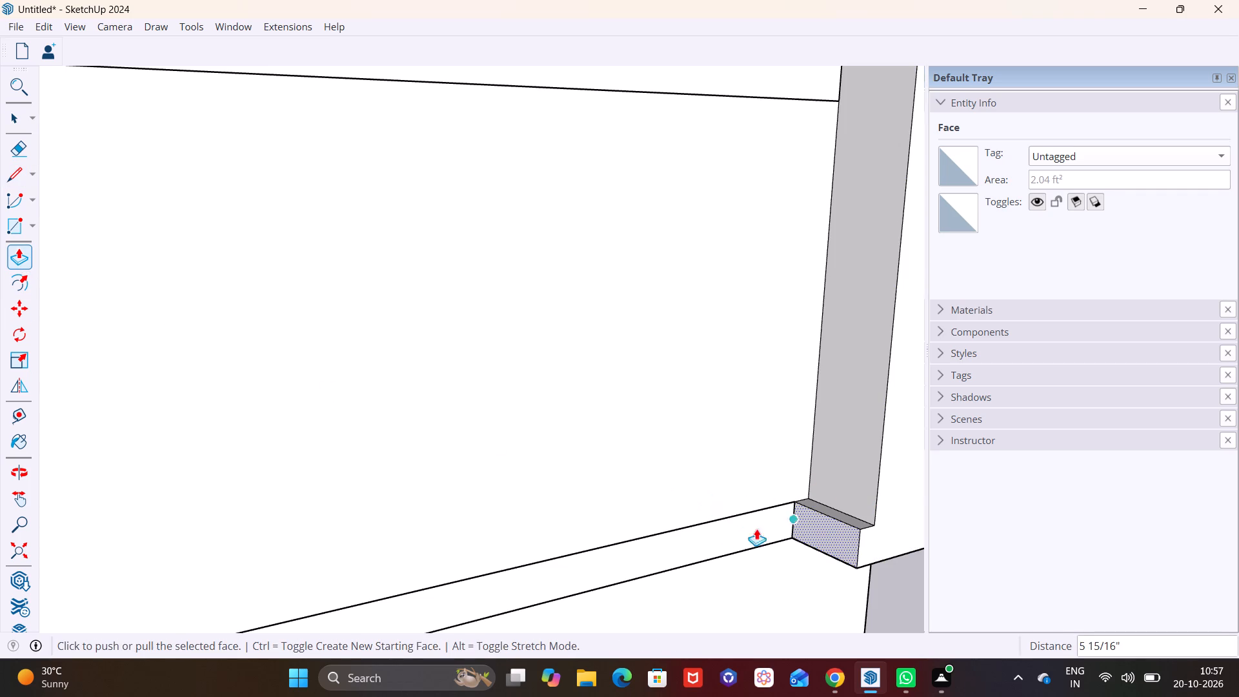
click(610, 529)
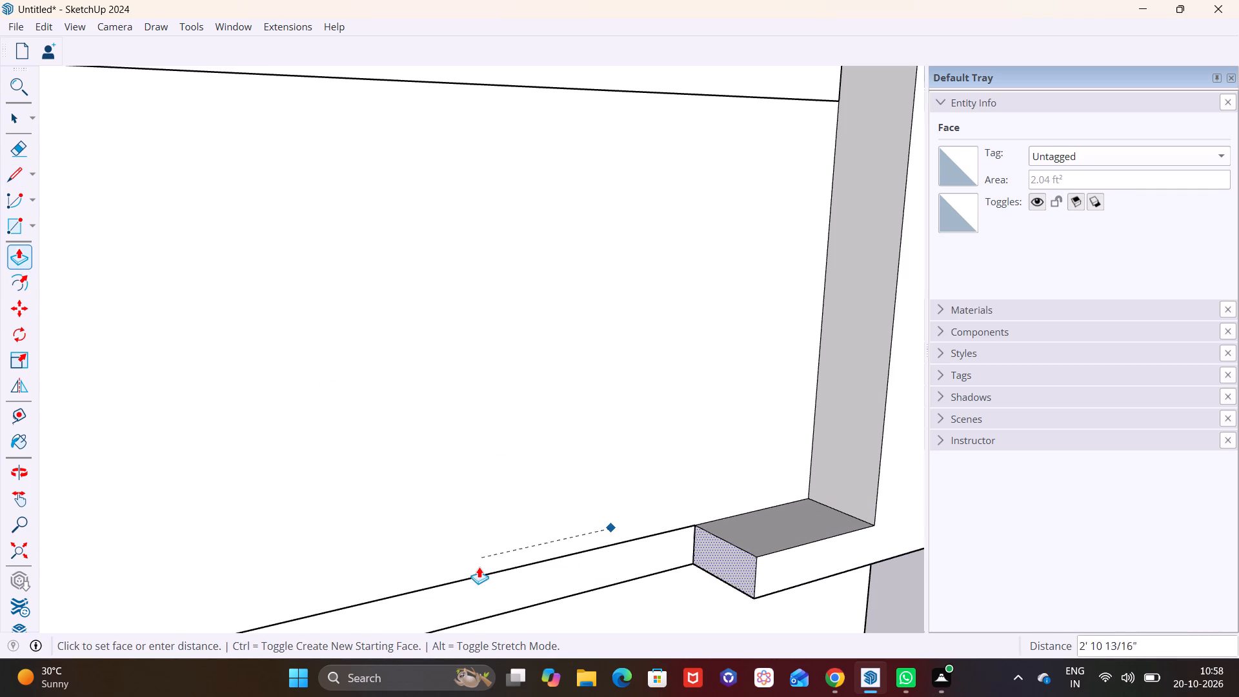
click(419, 581)
scroll(468, 513, down, 5)
shift+middle_drag(450, 466, 499, 350)
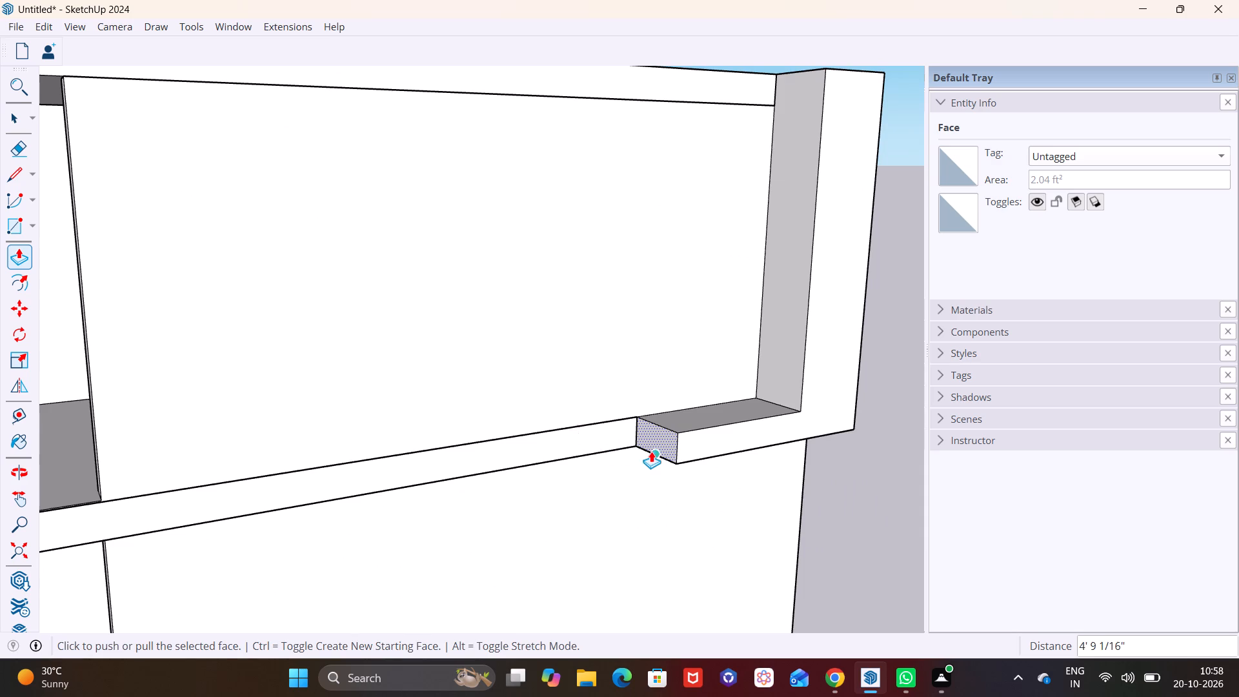
click(657, 443)
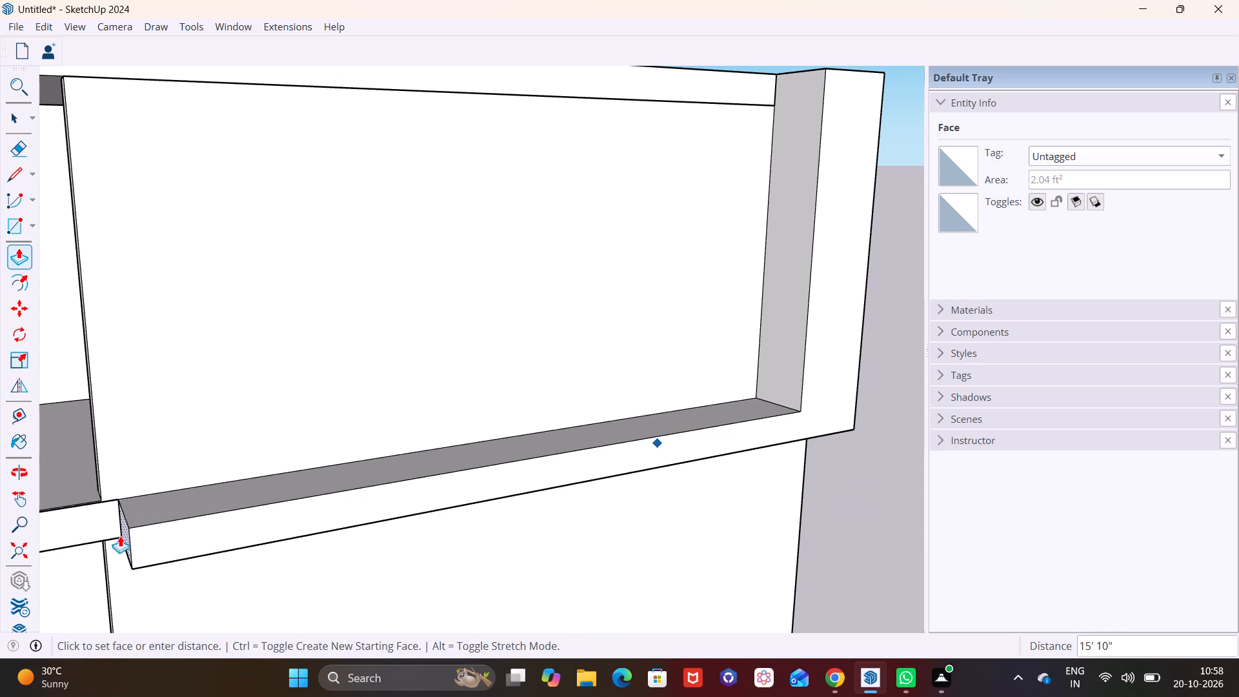
click(105, 593)
scroll(217, 471, down, 6)
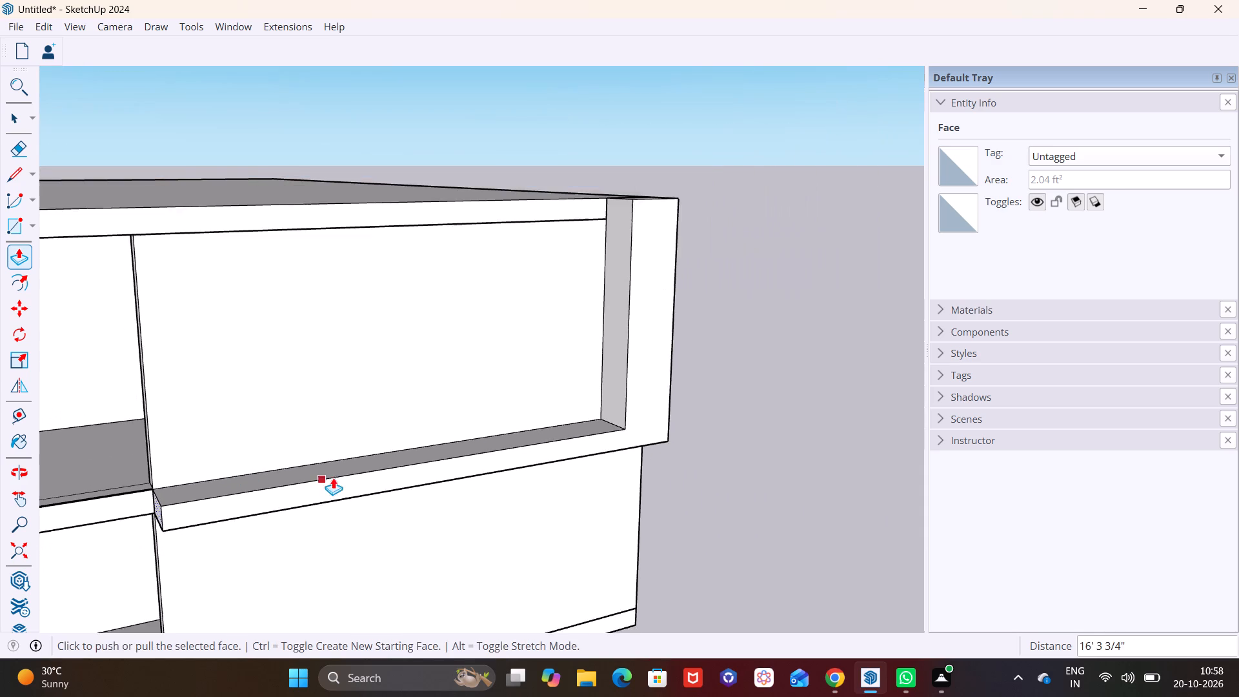
Lengthen the lower beam's free end by 3", slightly past the front wall's edge.
shift+middle_drag(336, 475, 308, 545)
click(312, 519)
middle_drag(315, 472, 171, 355)
shift+middle_drag(277, 341, 459, 432)
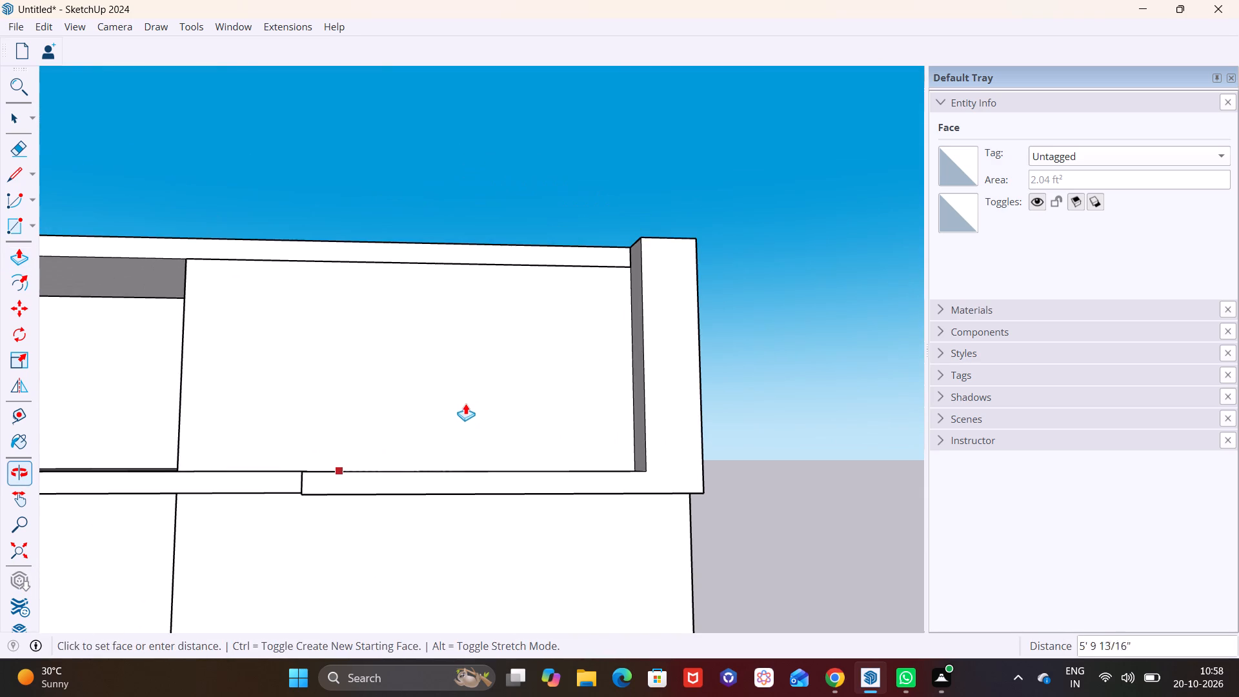
middle_drag(465, 400, 463, 465)
scroll(605, 341, up, 4)
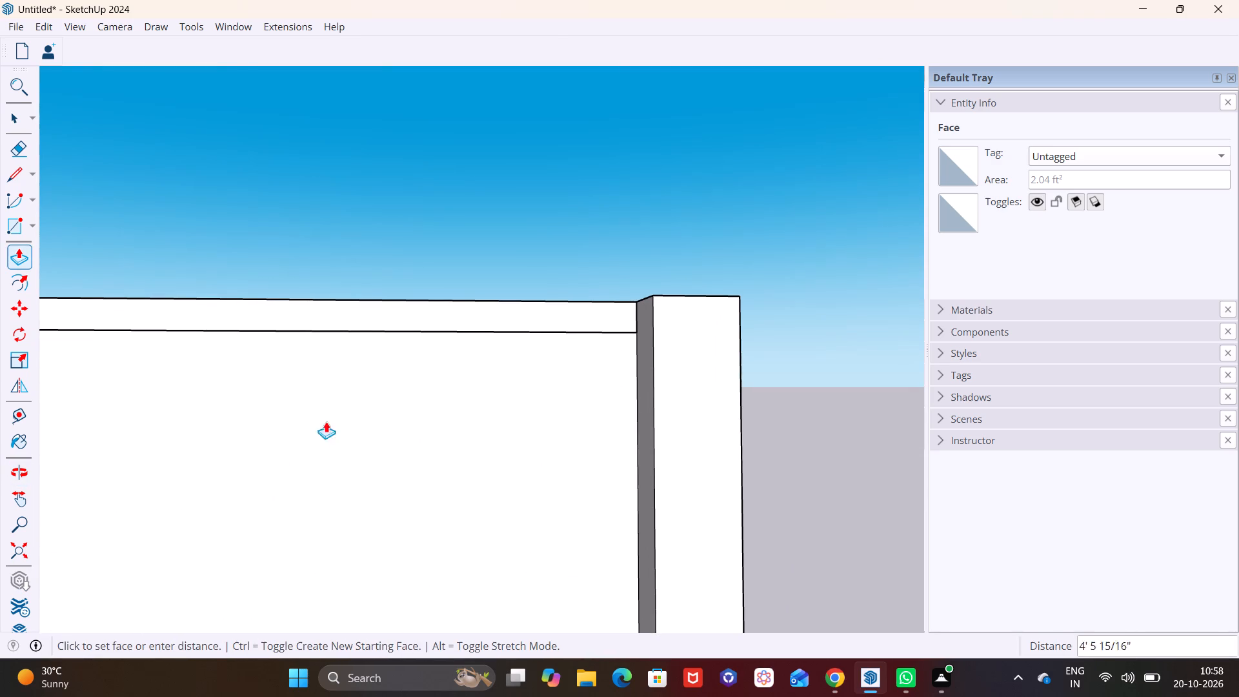
scroll(316, 433, down, 7)
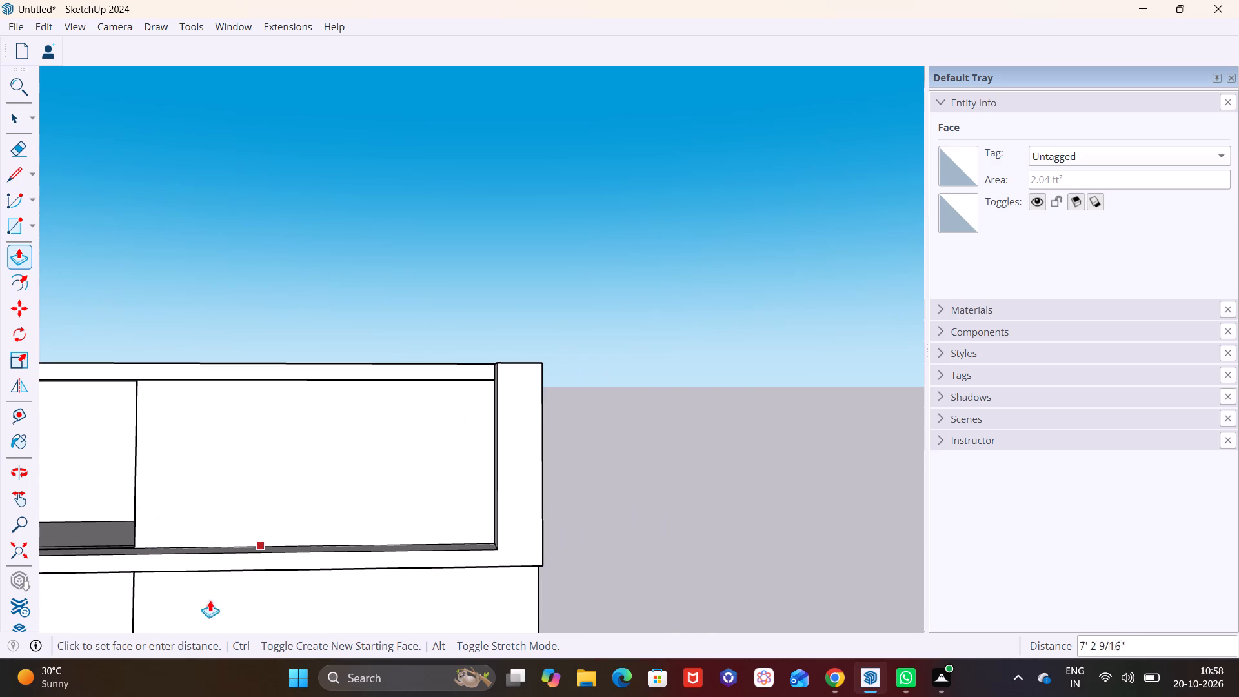
click(263, 596)
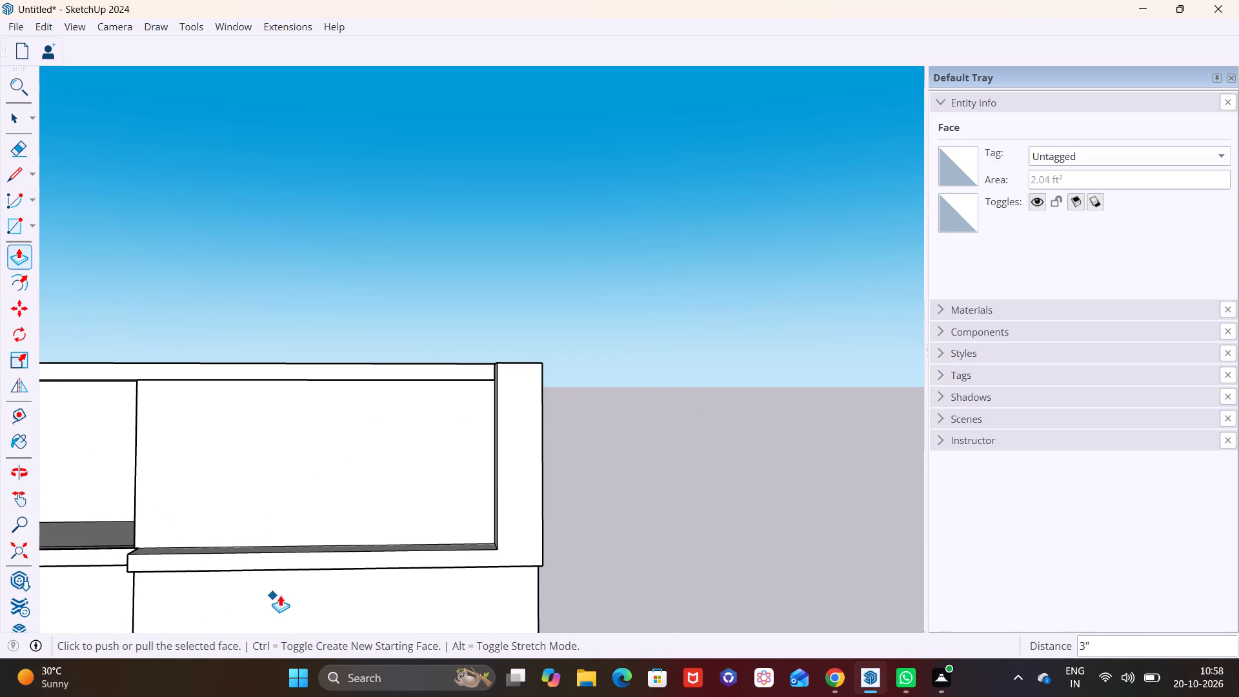
key(space)
Draw a 2' 1/2" line across the column's inner side face, level with the roof slab's bottom edge.
middle_drag(257, 463, 494, 493)
scroll(785, 451, up, 2)
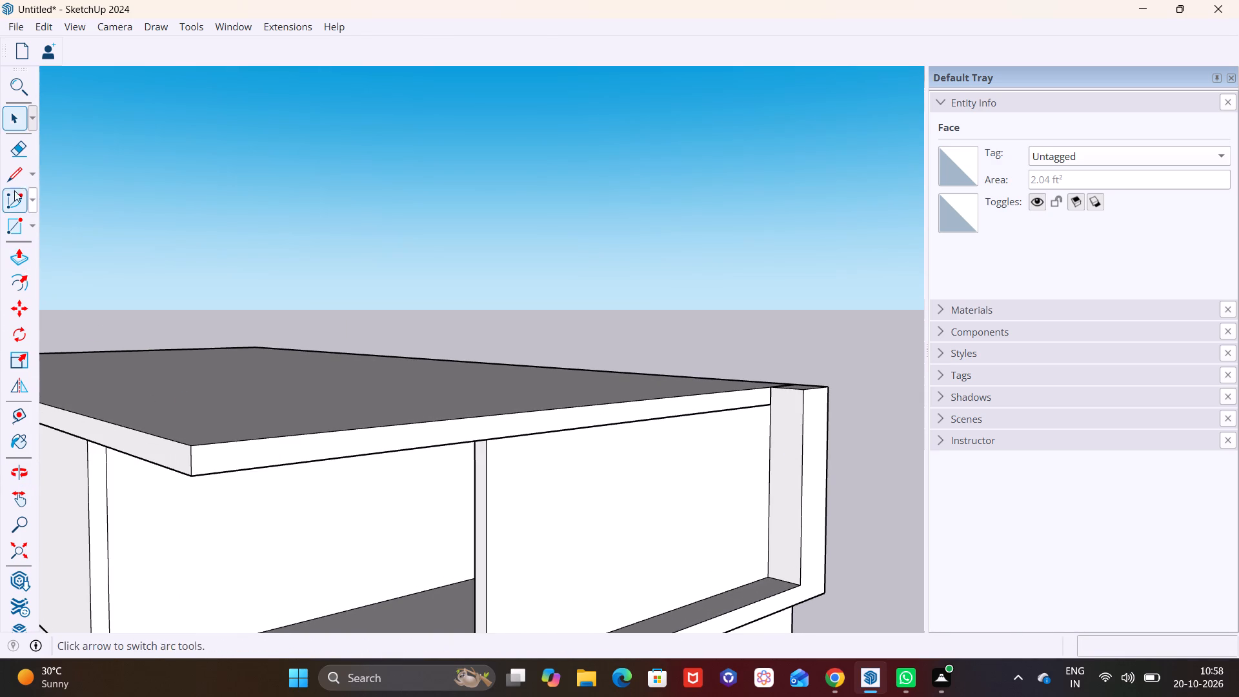
click(17, 179)
scroll(835, 436, up, 5)
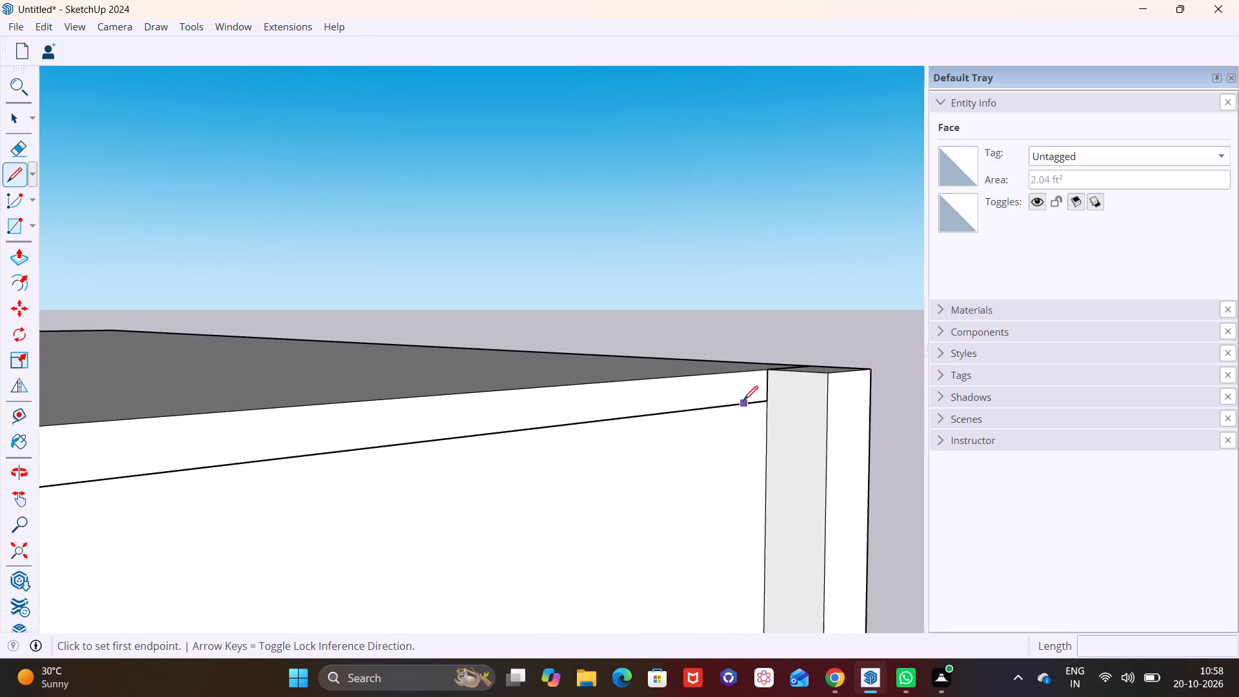
scroll(743, 400, up, 3)
click(772, 408)
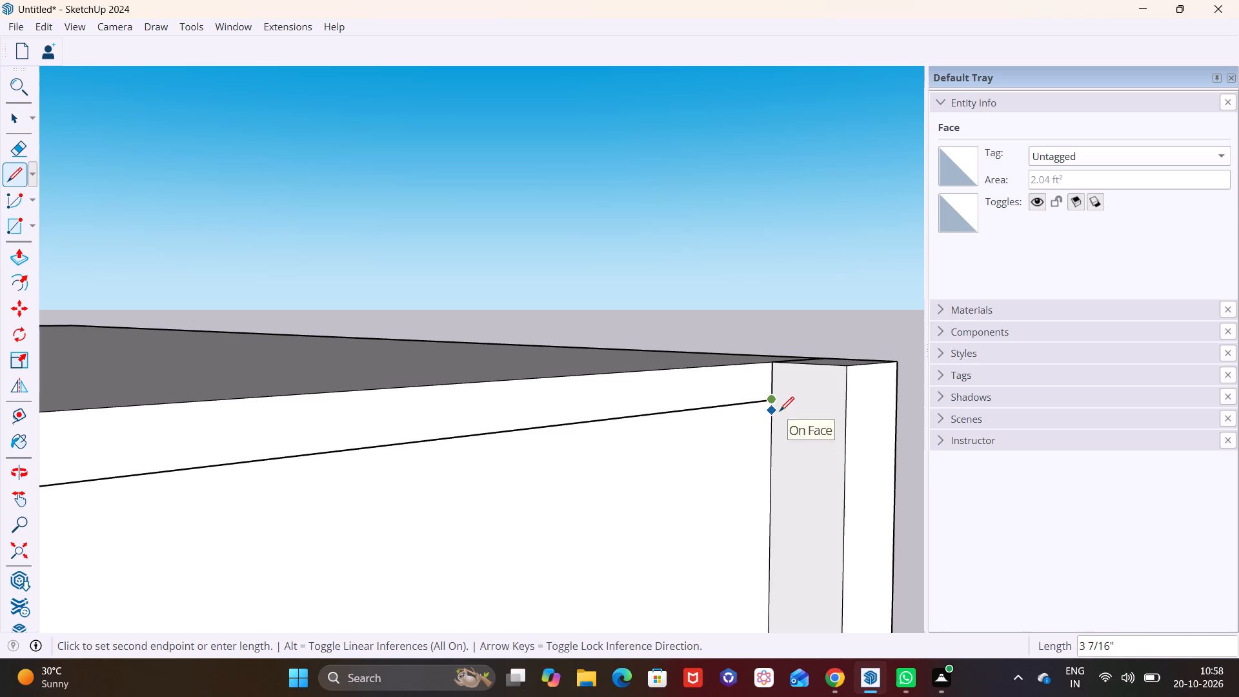
click(843, 412)
key(space)
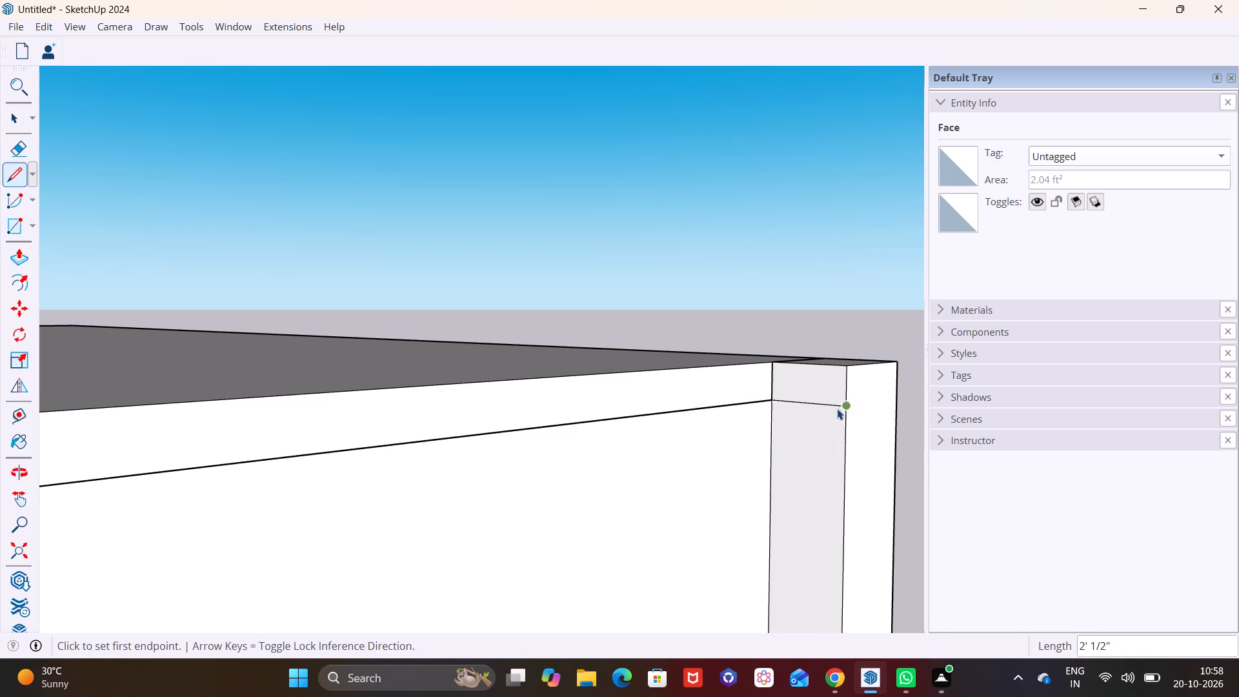
Extrude the small face at the column's top about 21' 6 3/4" along the roof slab, past the front wall's edge, forming an upper beam.
click(812, 389)
click(23, 263)
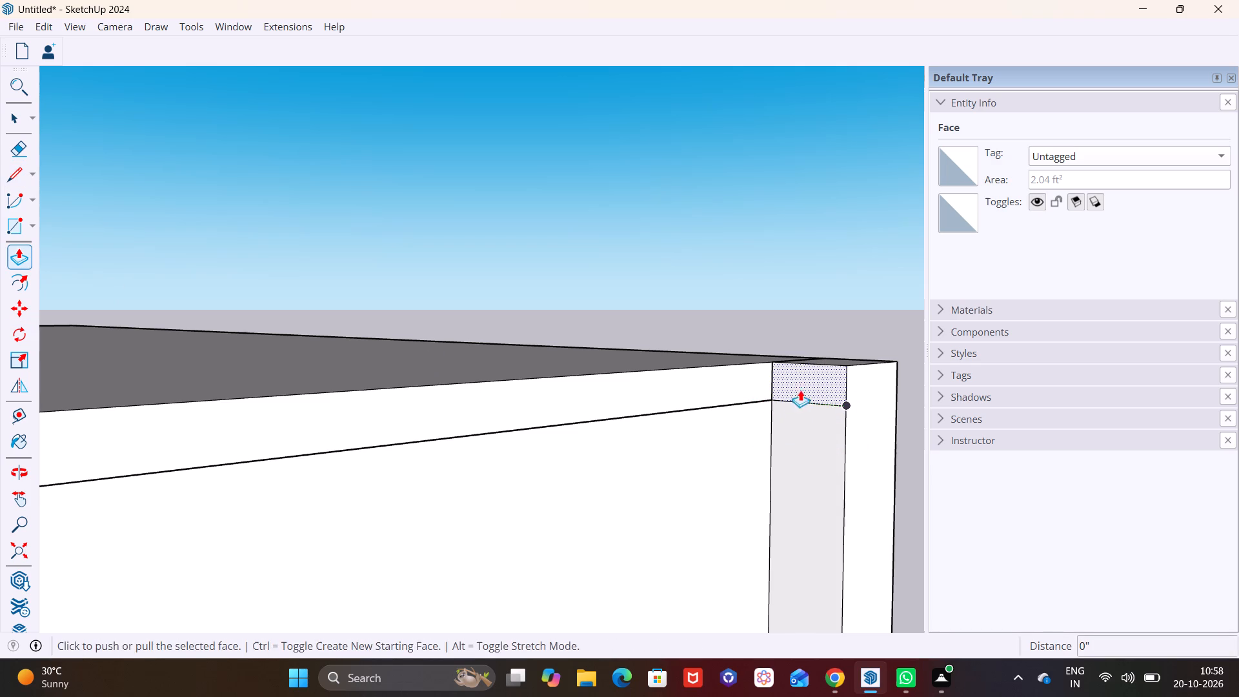
click(804, 385)
scroll(290, 451, down, 6)
shift+middle_drag(271, 507, 551, 412)
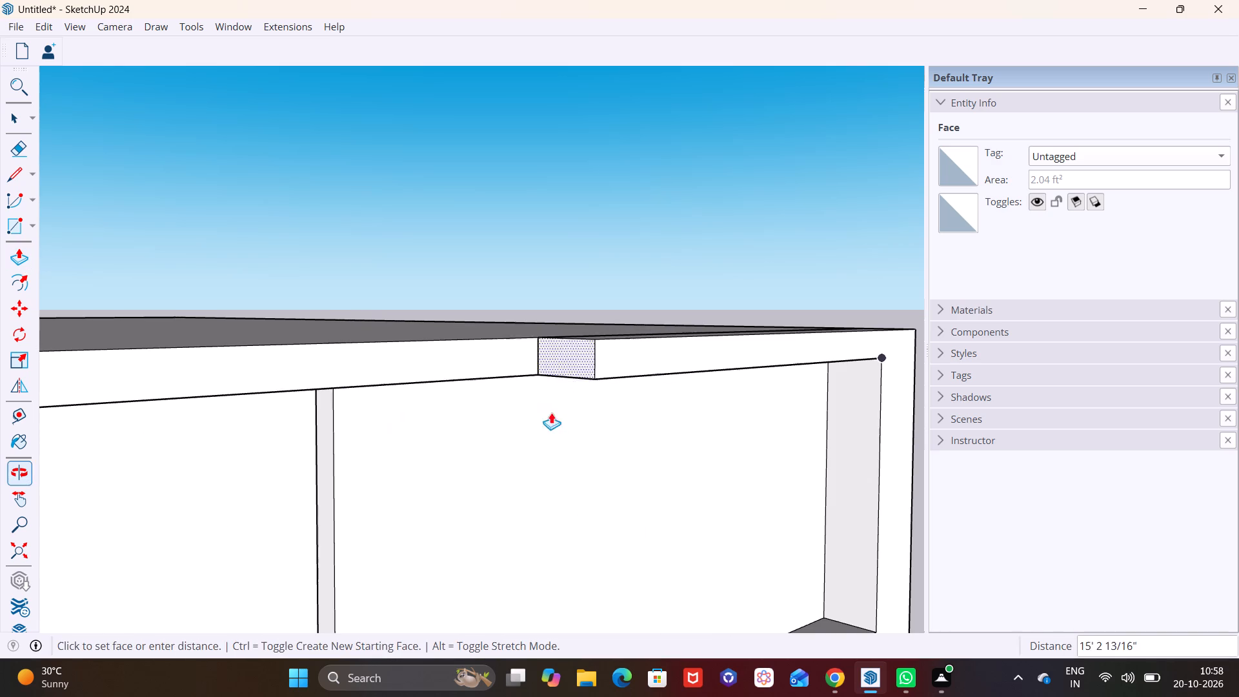
shift+middle_drag(551, 412, 553, 412)
click(329, 481)
Thicken the upper beam by pulling its underside down about 1' 3".
middle_drag(543, 503, 472, 503)
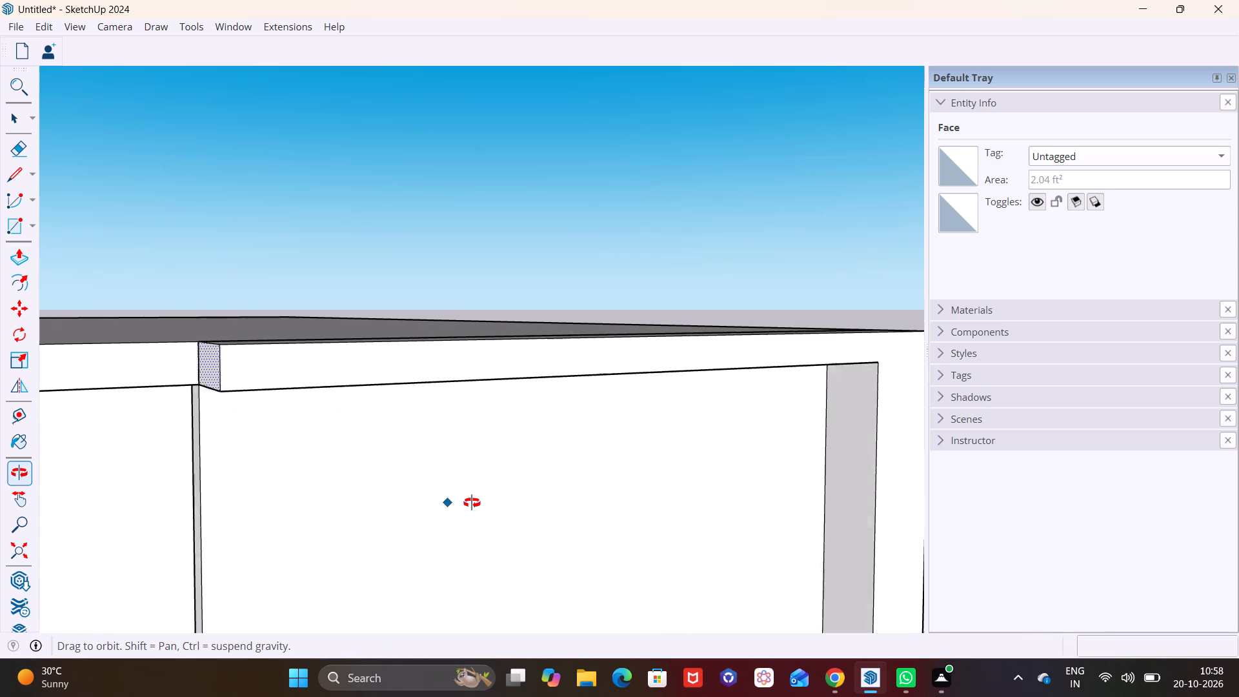
middle_drag(472, 503, 427, 503)
middle_drag(297, 494, 543, 485)
scroll(594, 483, down, 3)
middle_drag(619, 521, 336, 549)
scroll(385, 534, down, 3)
shift+middle_drag(448, 539, 450, 423)
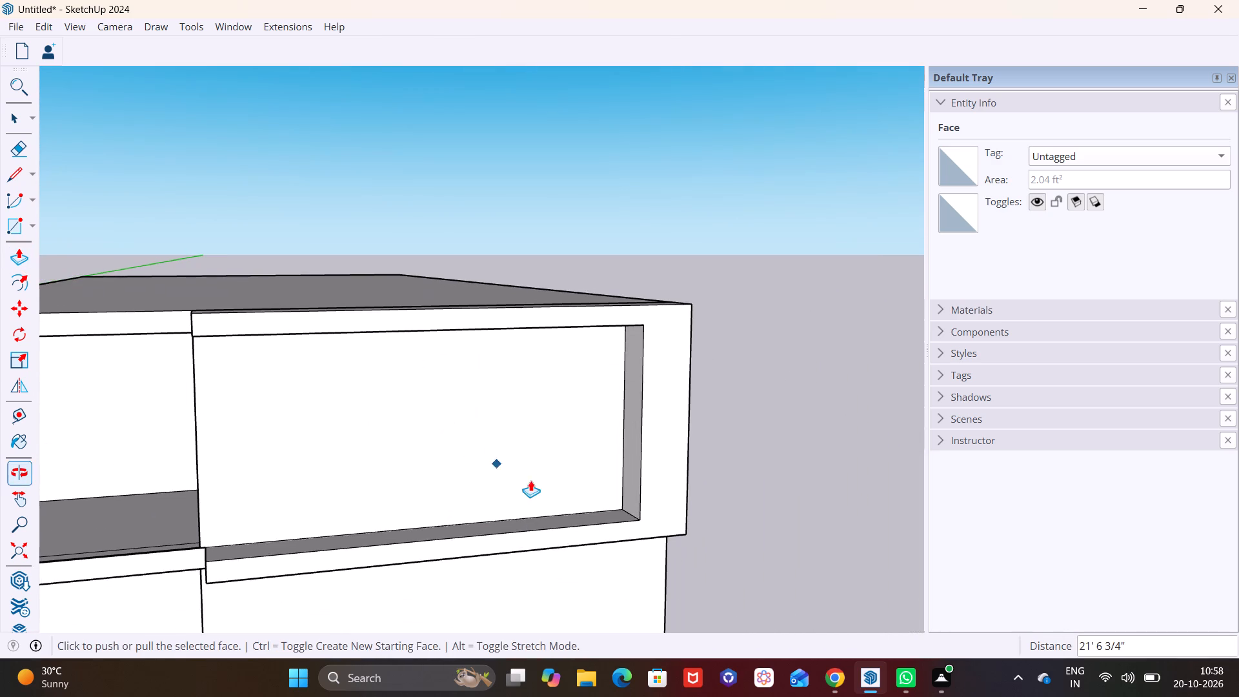
middle_drag(352, 425, 249, 401)
shift+middle_drag(304, 324, 327, 417)
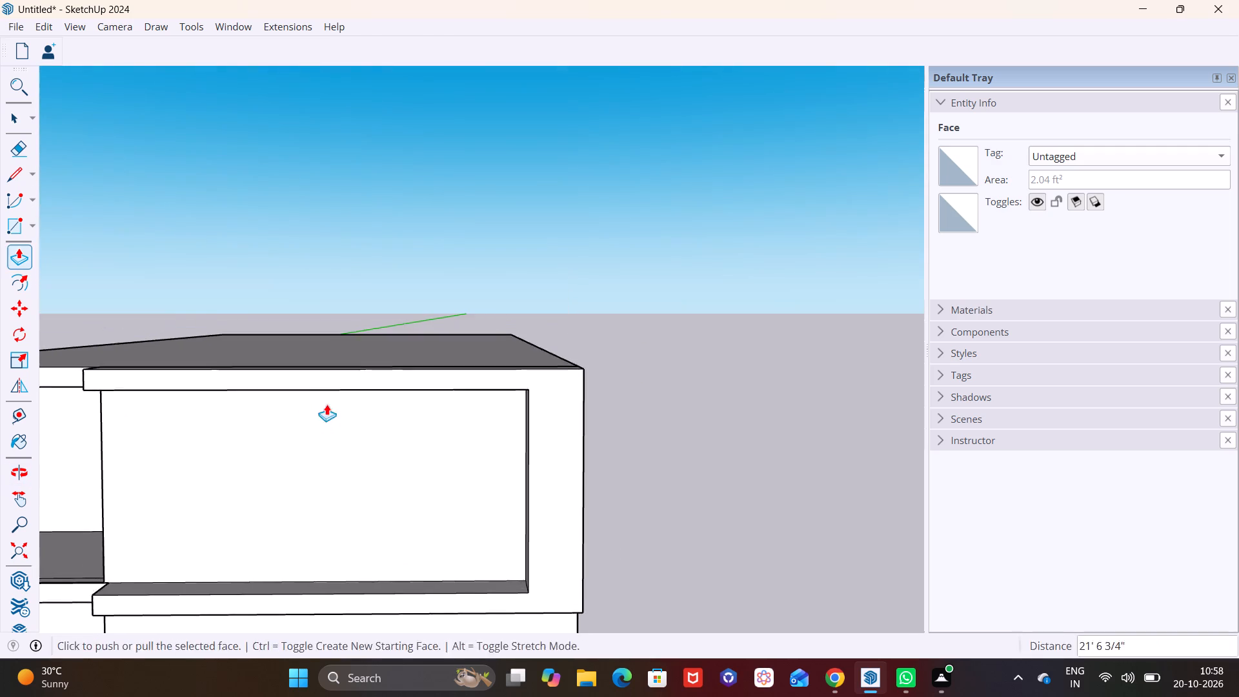
middle_drag(324, 401, 350, 305)
key(space)
click(361, 251)
scroll(354, 254, up, 3)
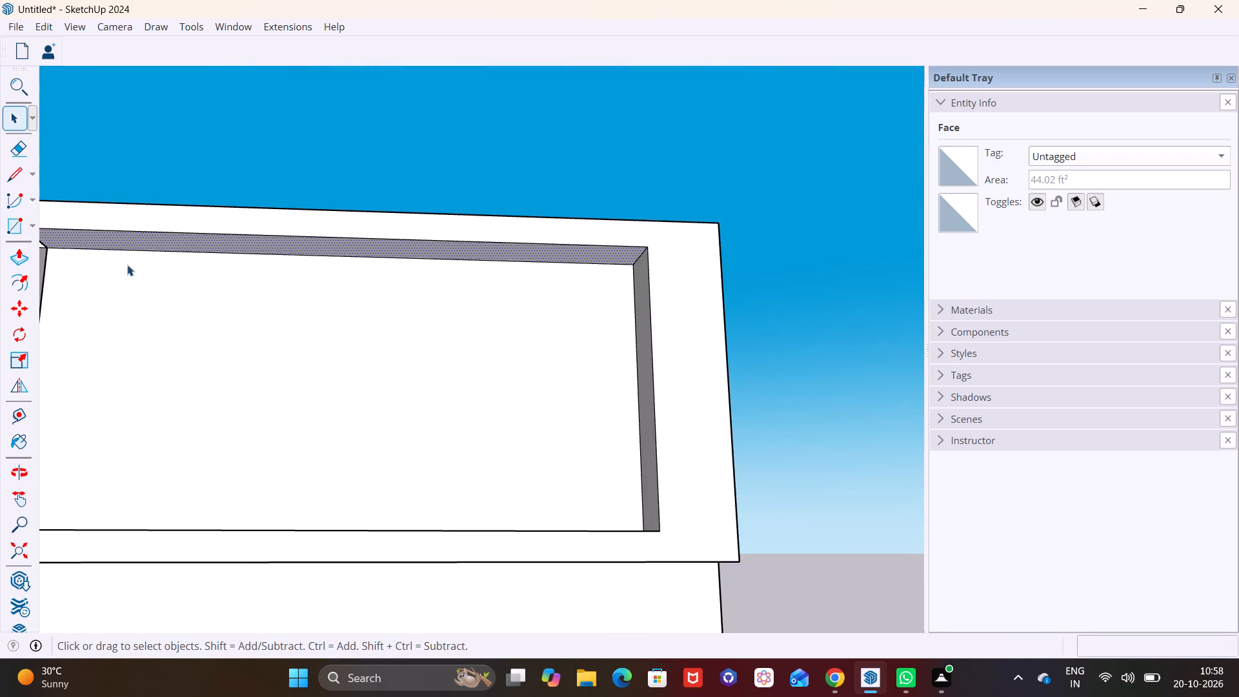
click(17, 255)
click(262, 242)
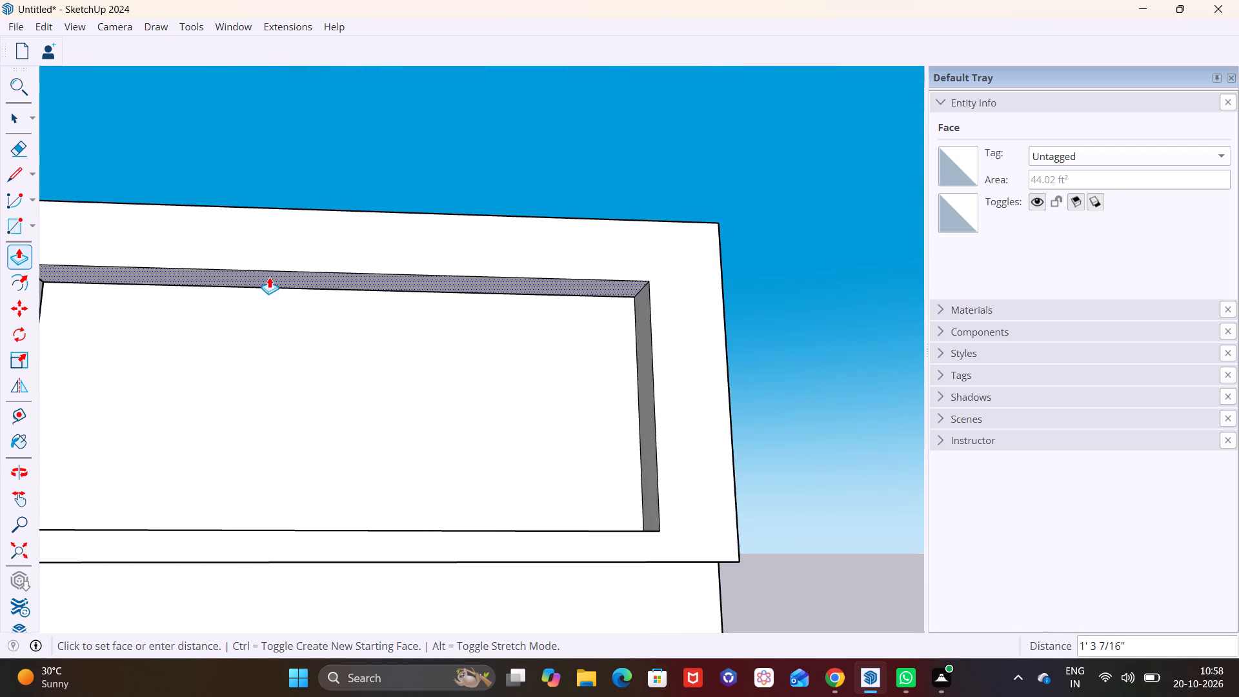
click(269, 277)
key(space)
Raise the lower beam's top face by about 4 5/8".
scroll(394, 445, down, 5)
shift+middle_drag(442, 445, 537, 363)
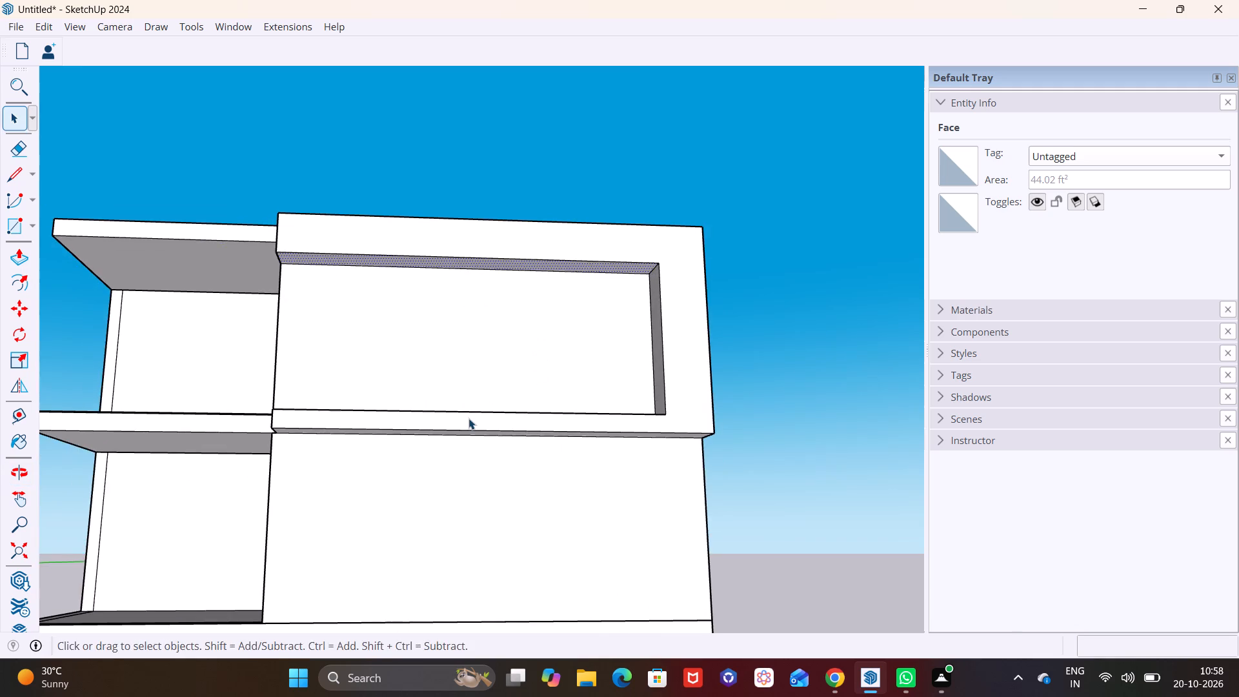
middle_drag(468, 418, 427, 525)
shift+middle_drag(423, 513, 412, 471)
scroll(388, 501, up, 1)
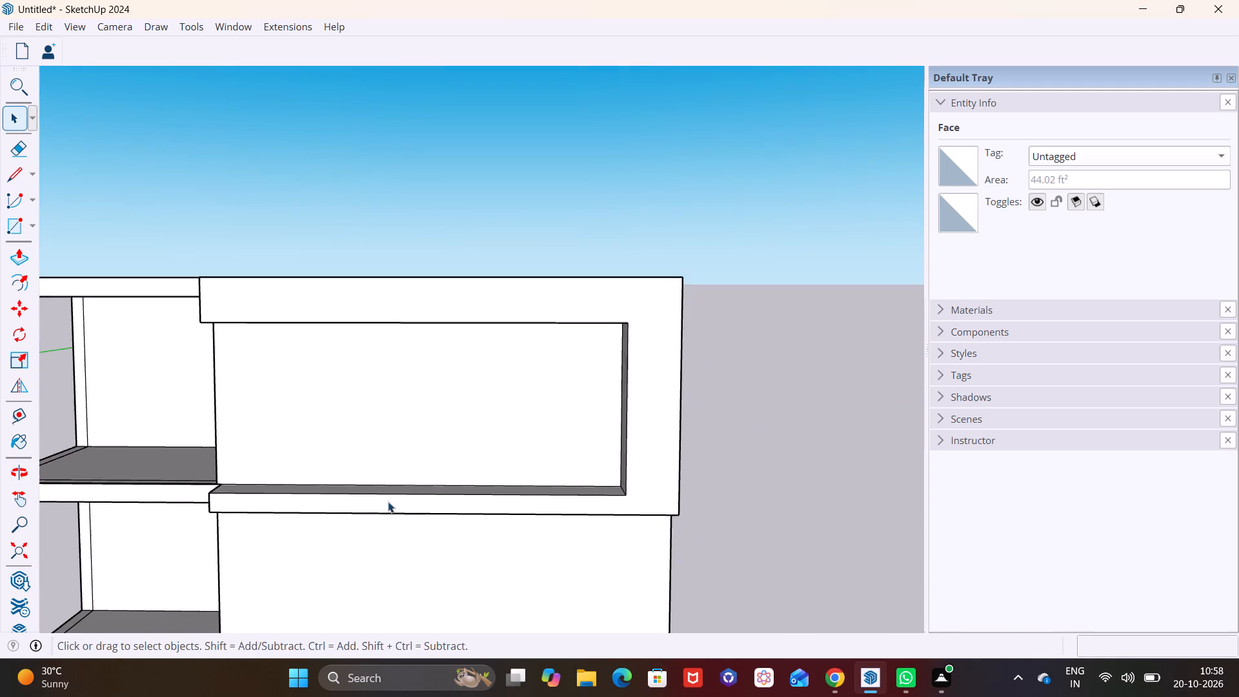
scroll(388, 501, up, 3)
middle_drag(404, 490, 393, 509)
click(402, 510)
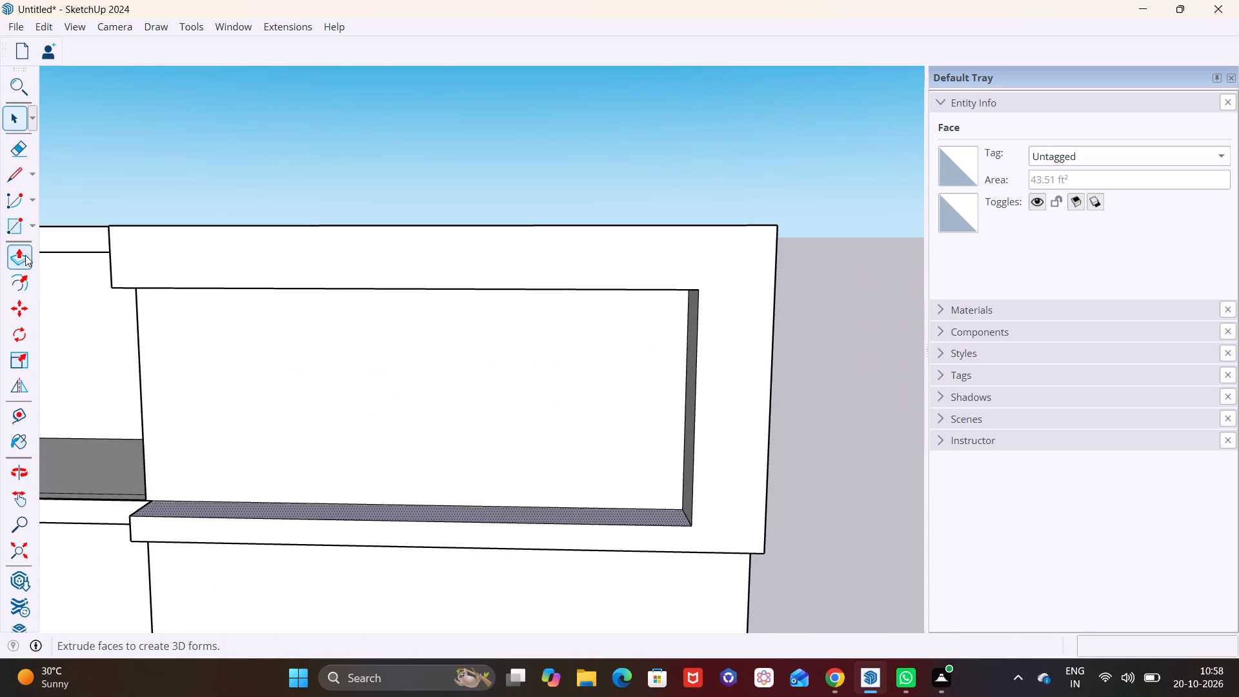
click(18, 257)
click(413, 513)
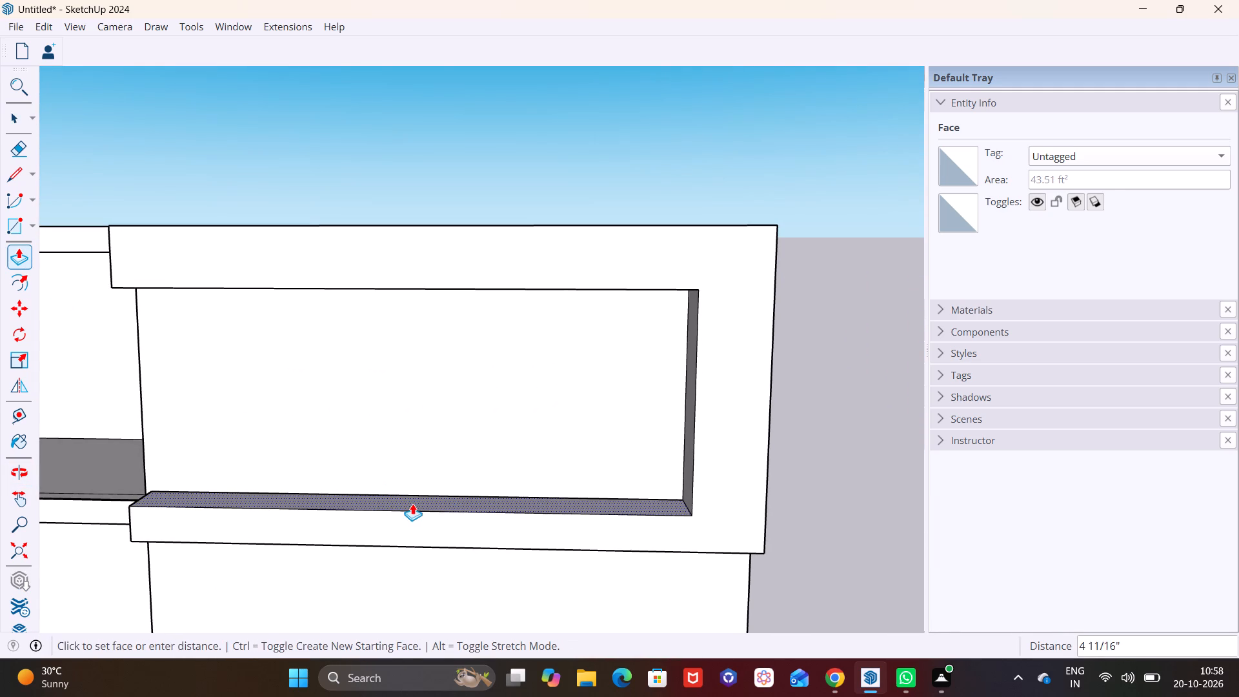
click(414, 503)
key(space)
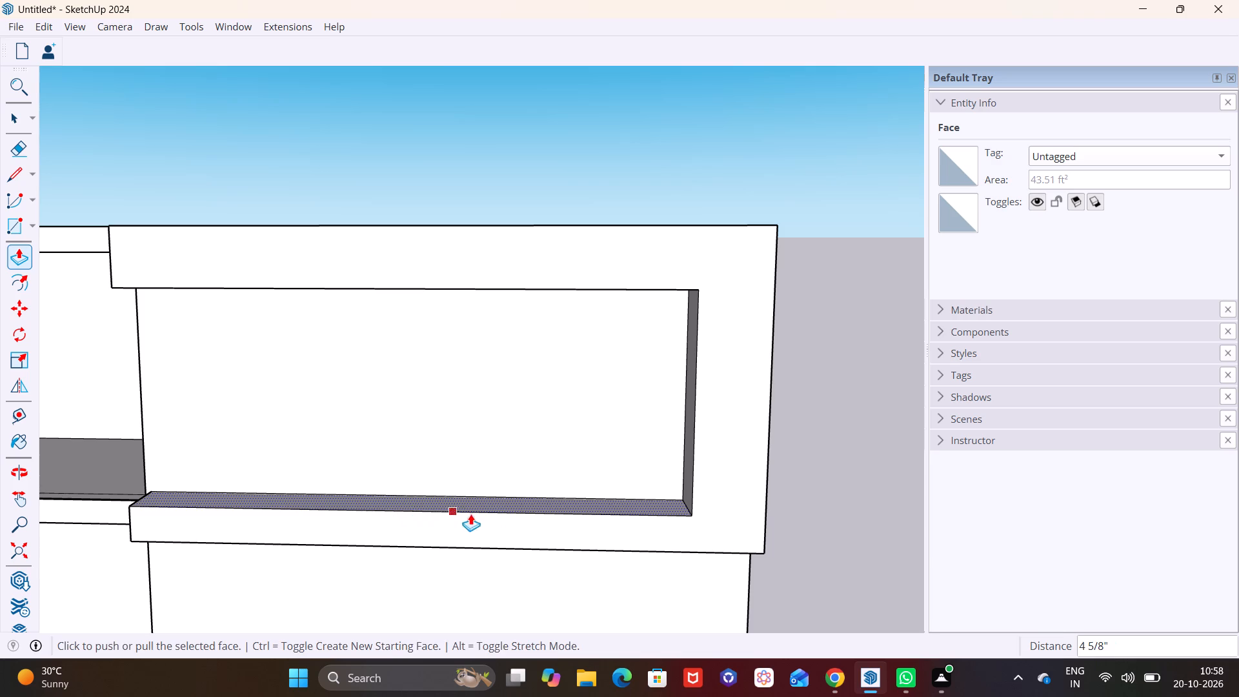
Examine the house front and the projecting upper-storey frame from above, below and straight on.
scroll(810, 492, down, 5)
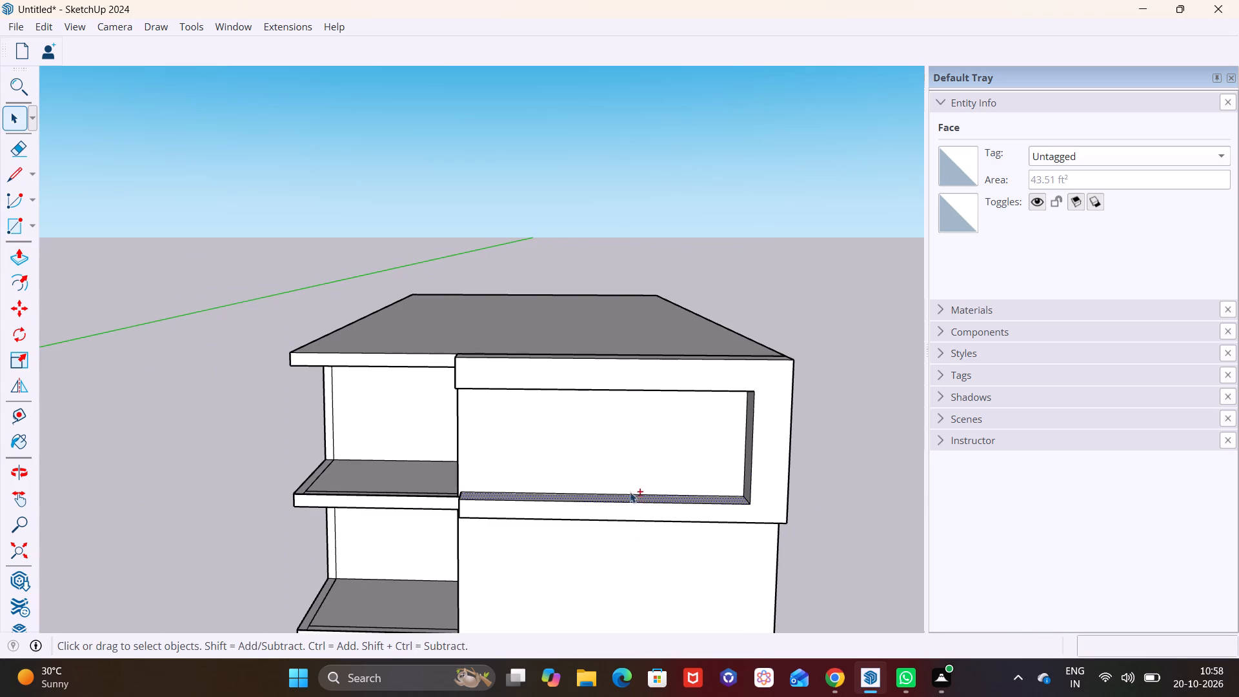
shift+middle_drag(618, 489, 521, 426)
middle_drag(514, 381, 549, 303)
scroll(549, 319, up, 1)
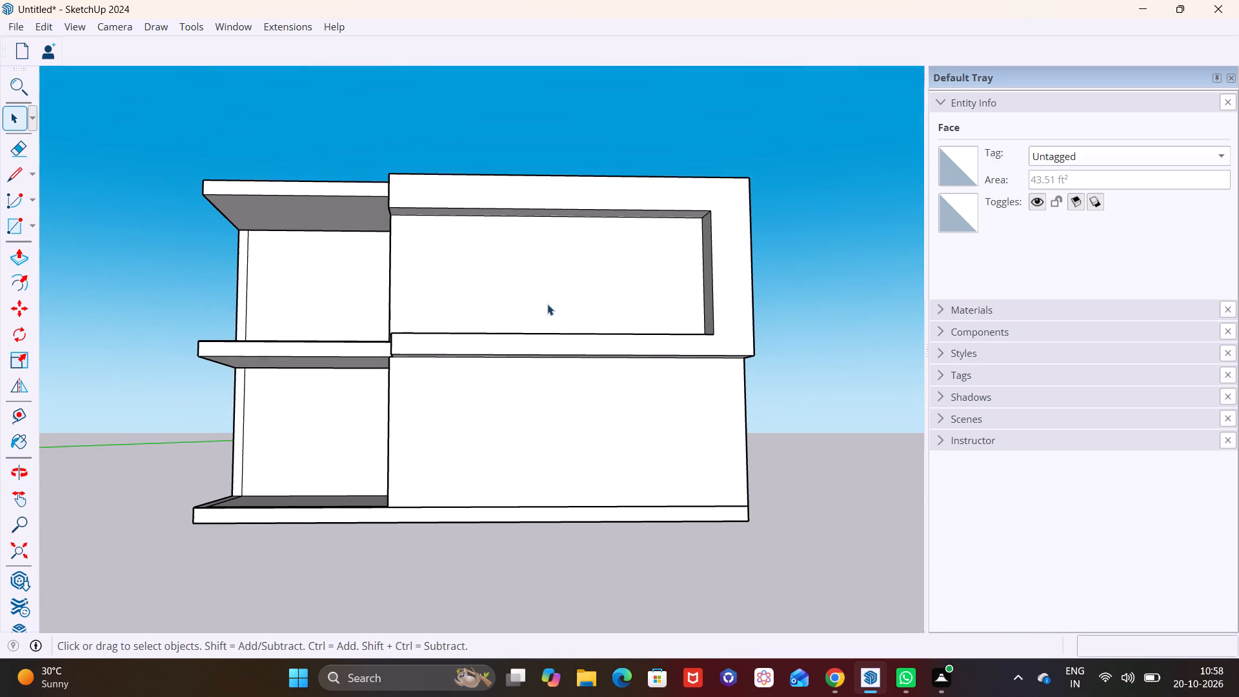
middle_drag(567, 341, 509, 421)
middle_drag(518, 412, 518, 412)
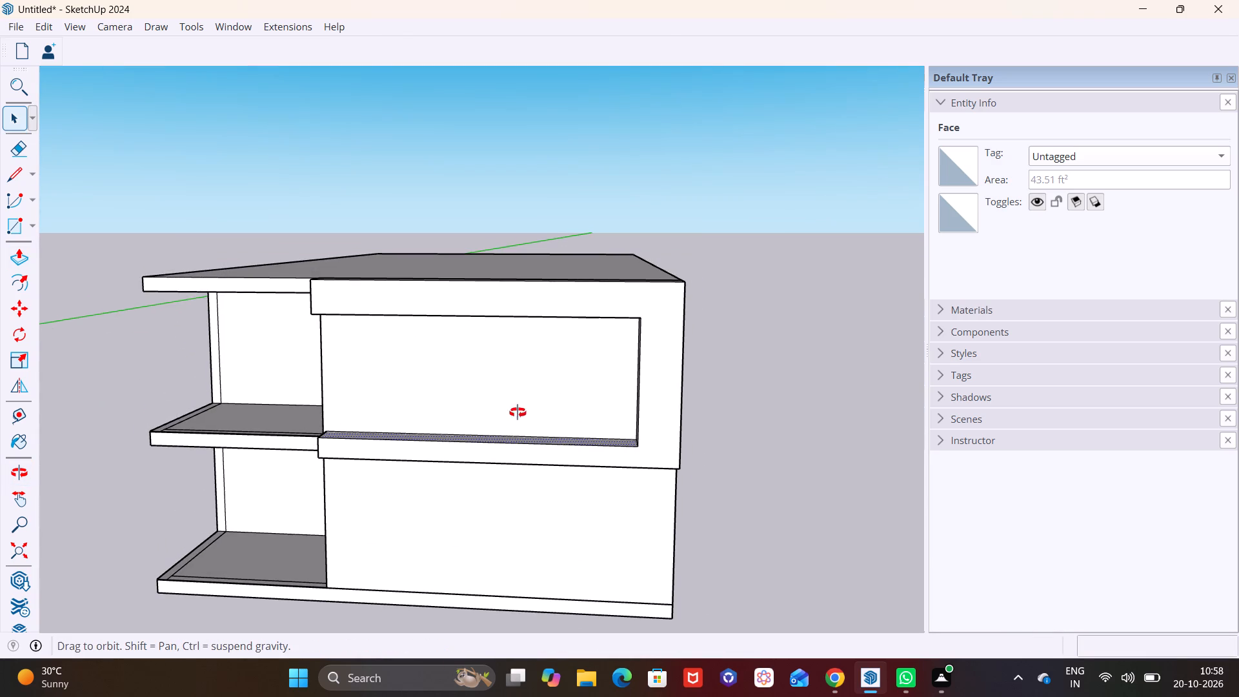
middle_drag(518, 412, 561, 412)
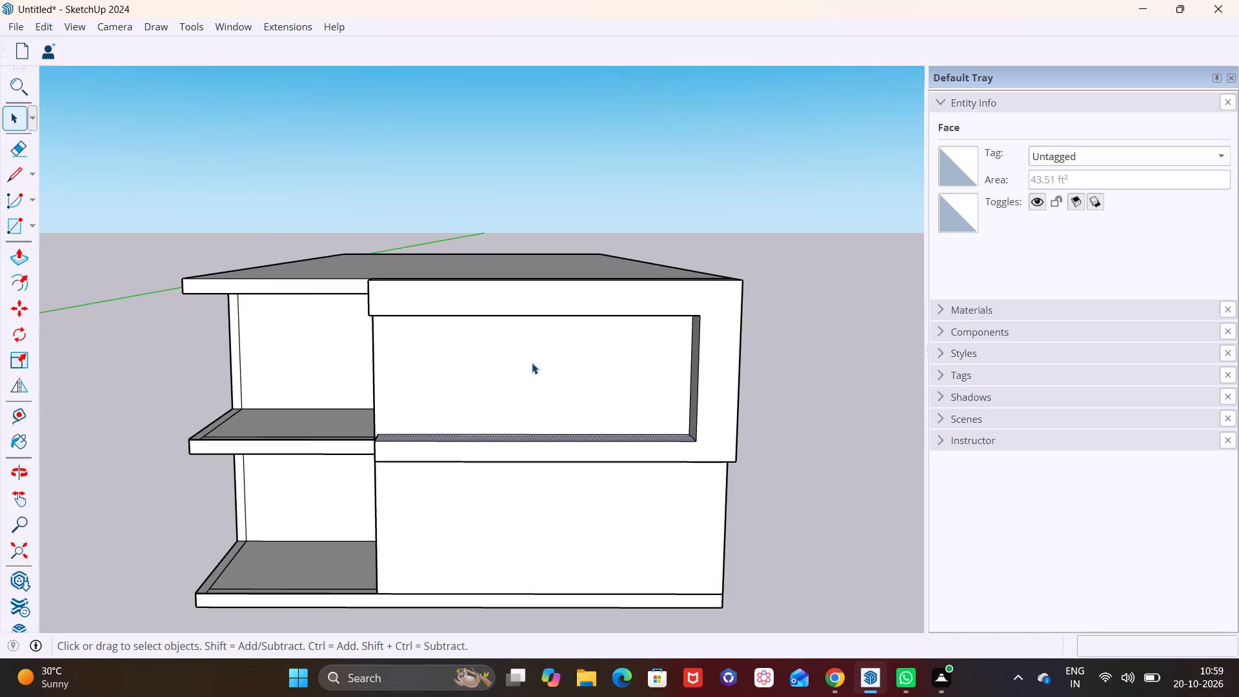
scroll(532, 363, up, 2)
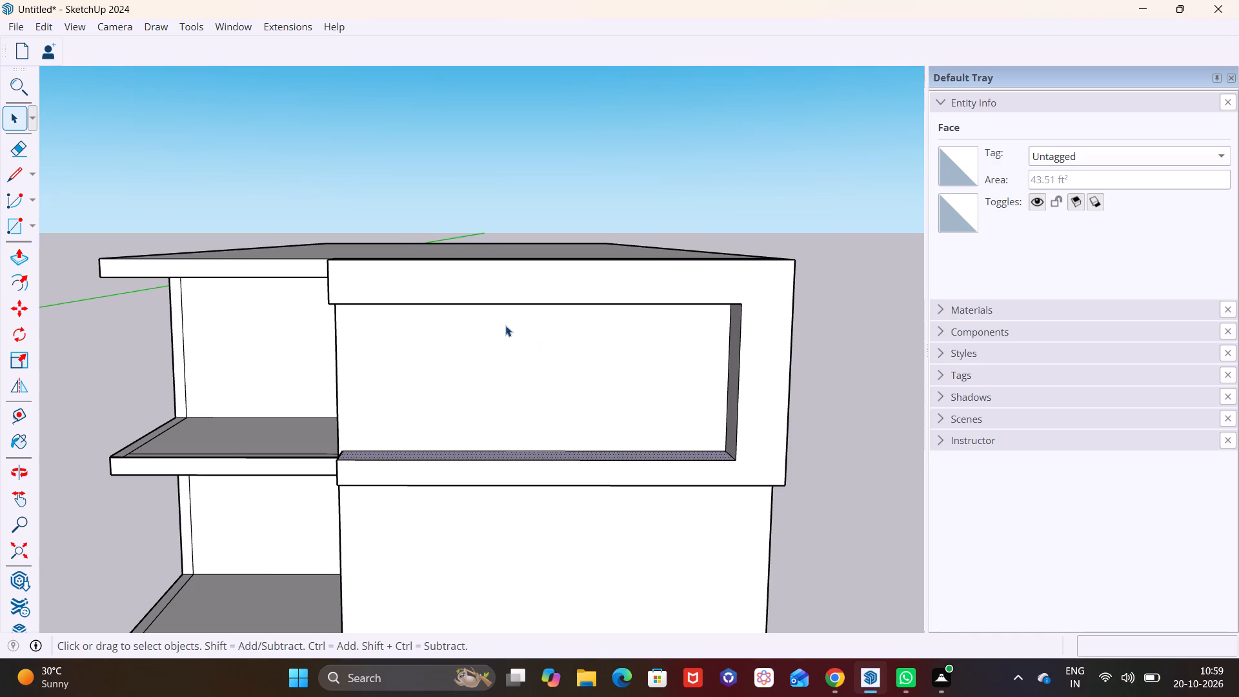
scroll(509, 342, down, 1)
middle_drag(506, 367, 509, 355)
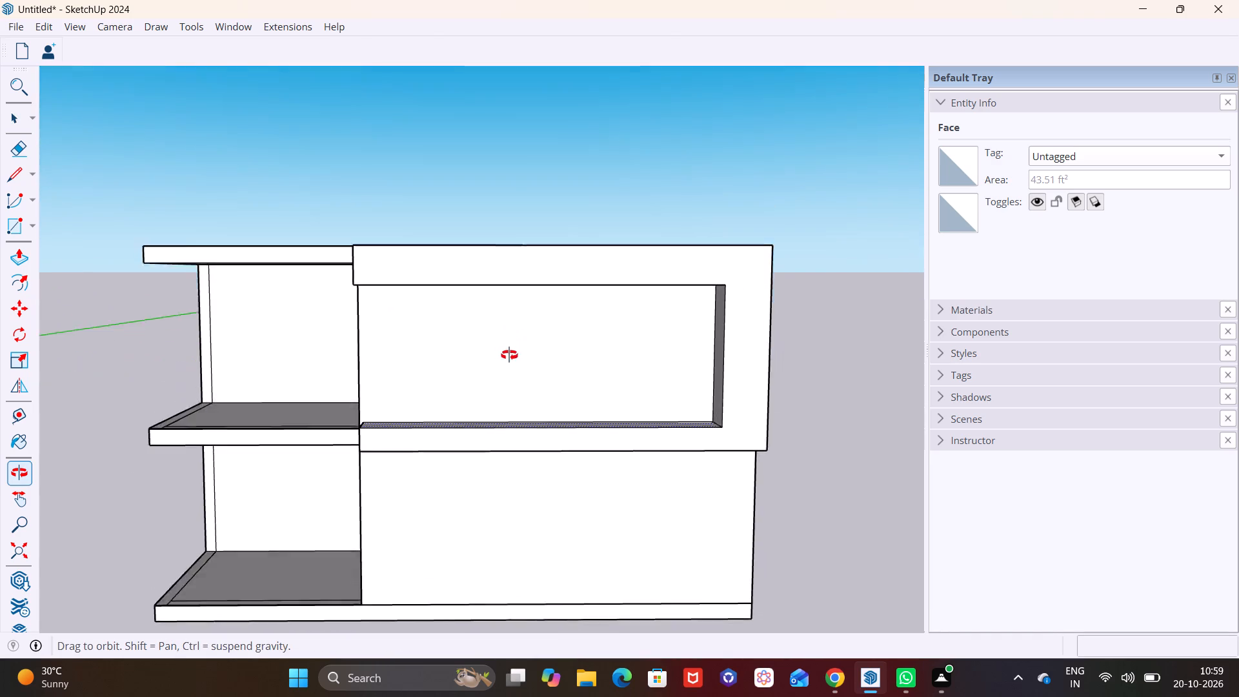
middle_drag(509, 355, 514, 361)
scroll(514, 381, up, 1)
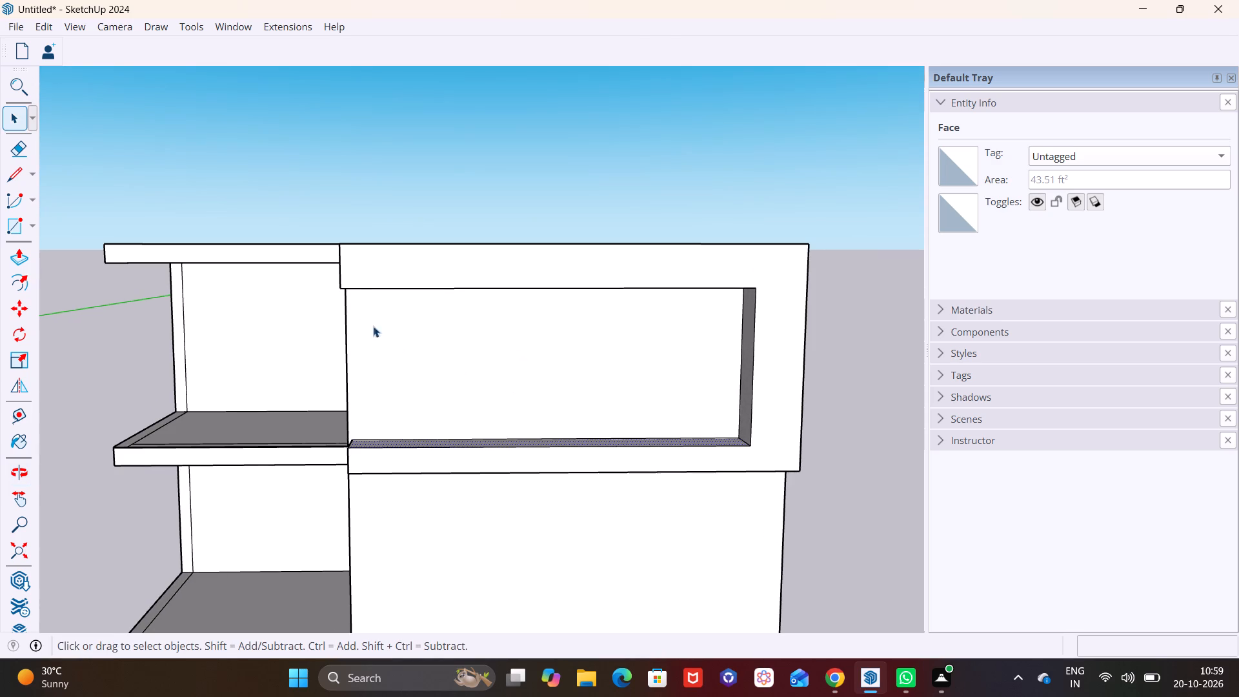
Search the 3D Warehouse for "doors".
click(238, 26)
click(272, 152)
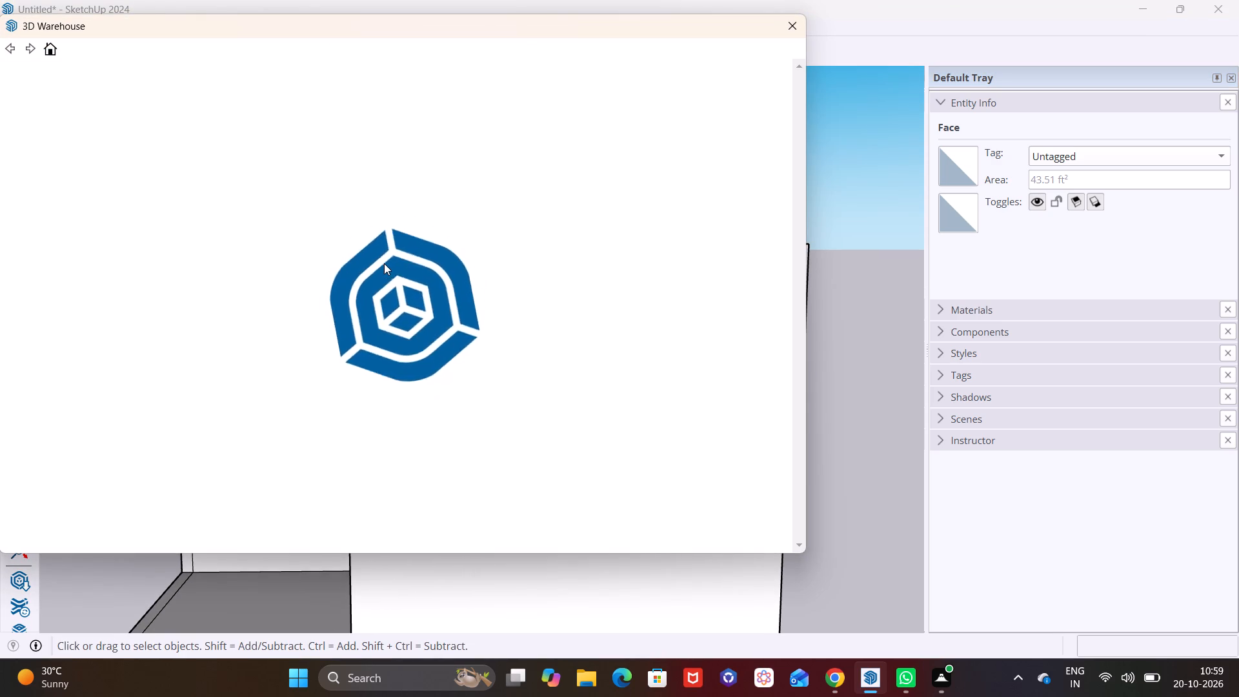
click(323, 90)
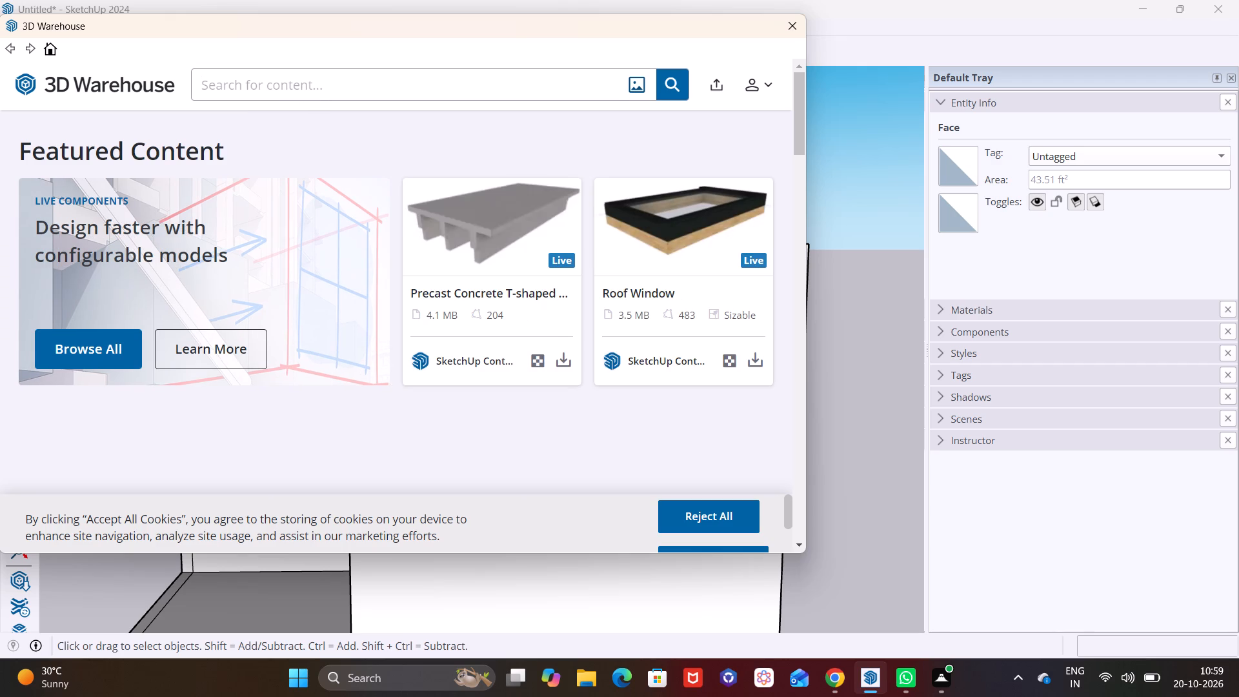
key(d)
key(o)
key(o)
key(r)
key(s)
key(Return)
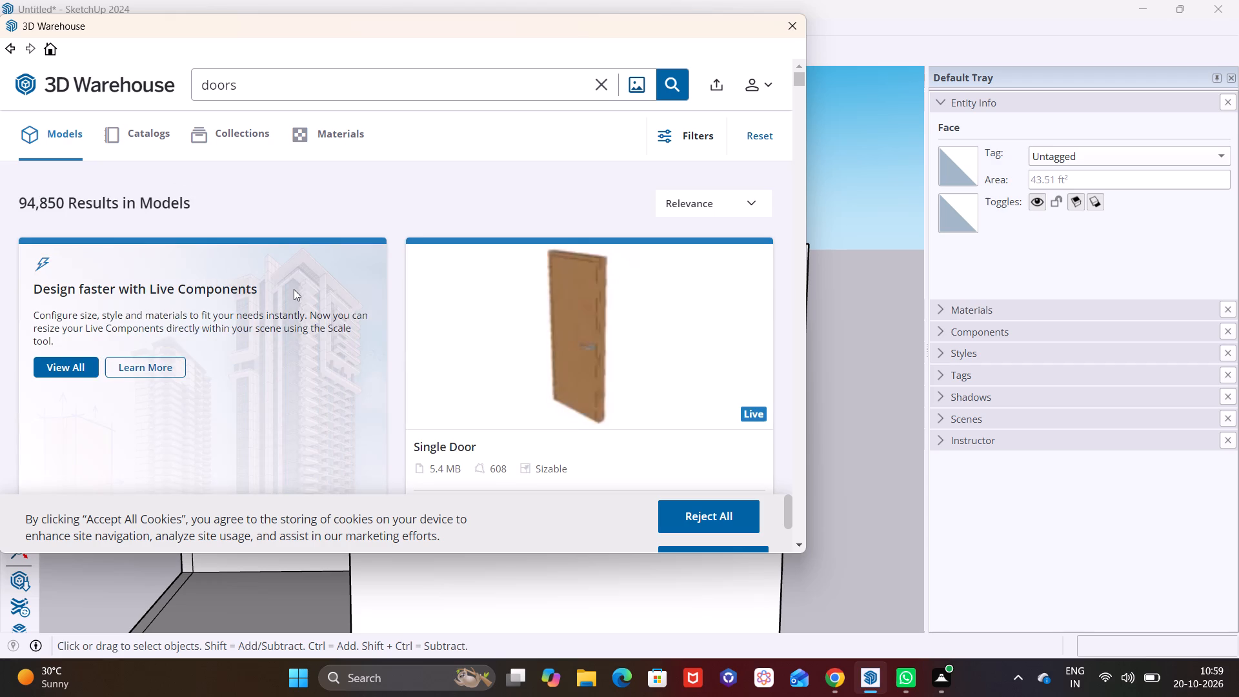
Import the dark panelled door with the long vertical handle (239 KB) and place it on the upper-storey front ledge.
scroll(419, 376, down, 6)
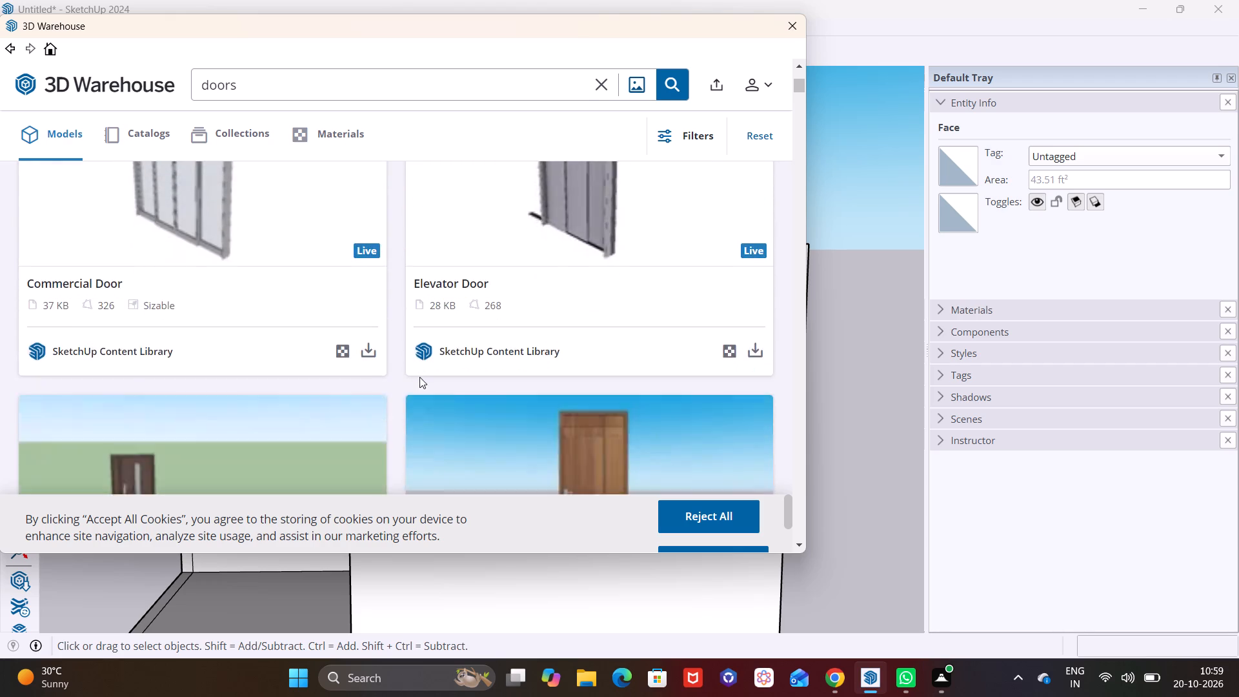
scroll(419, 377, down, 6)
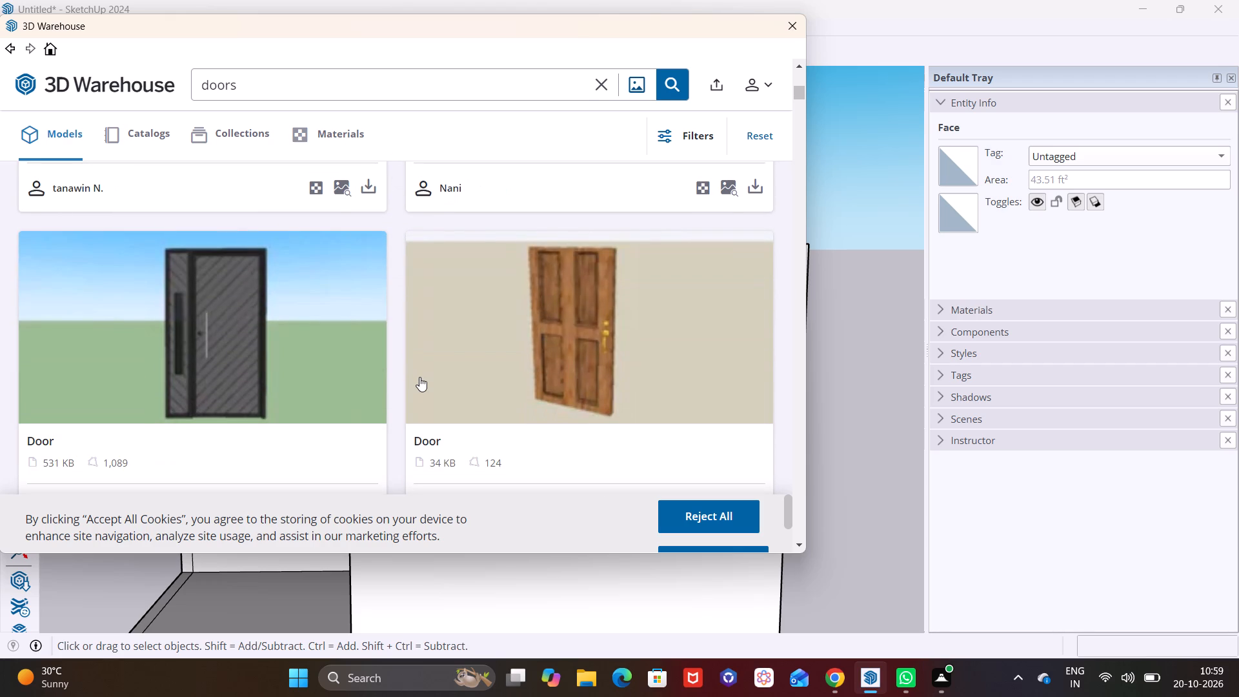
scroll(419, 377, down, 8)
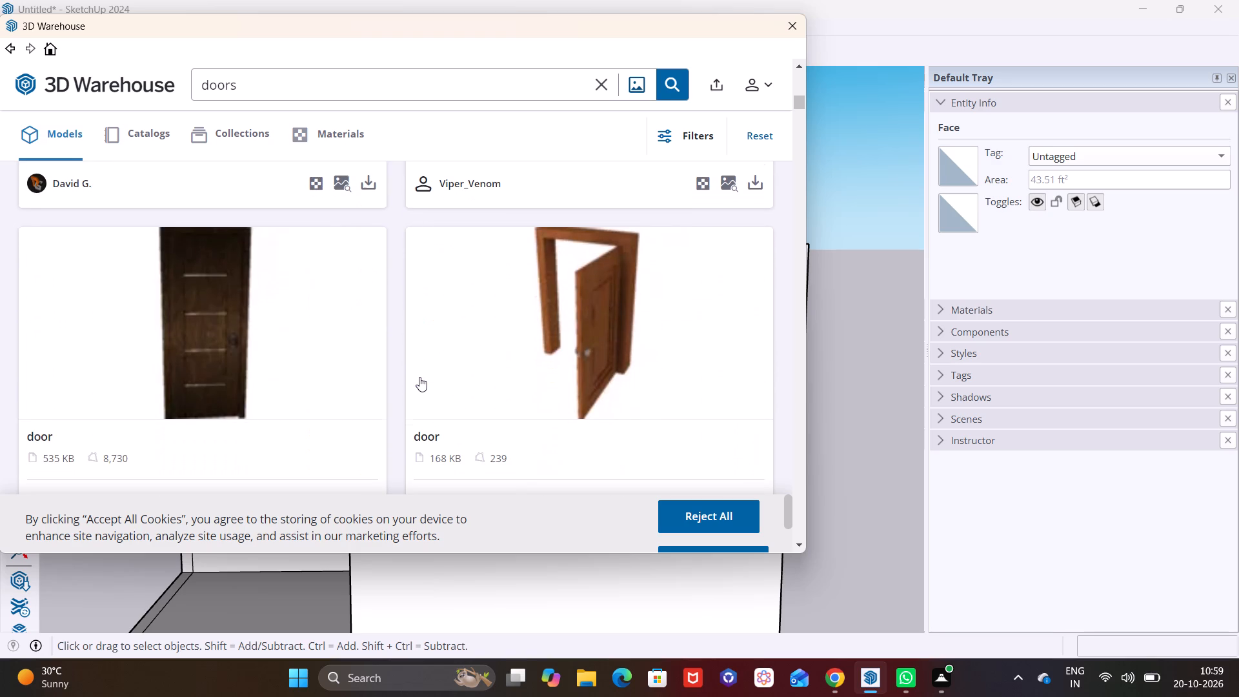
scroll(408, 384, down, 3)
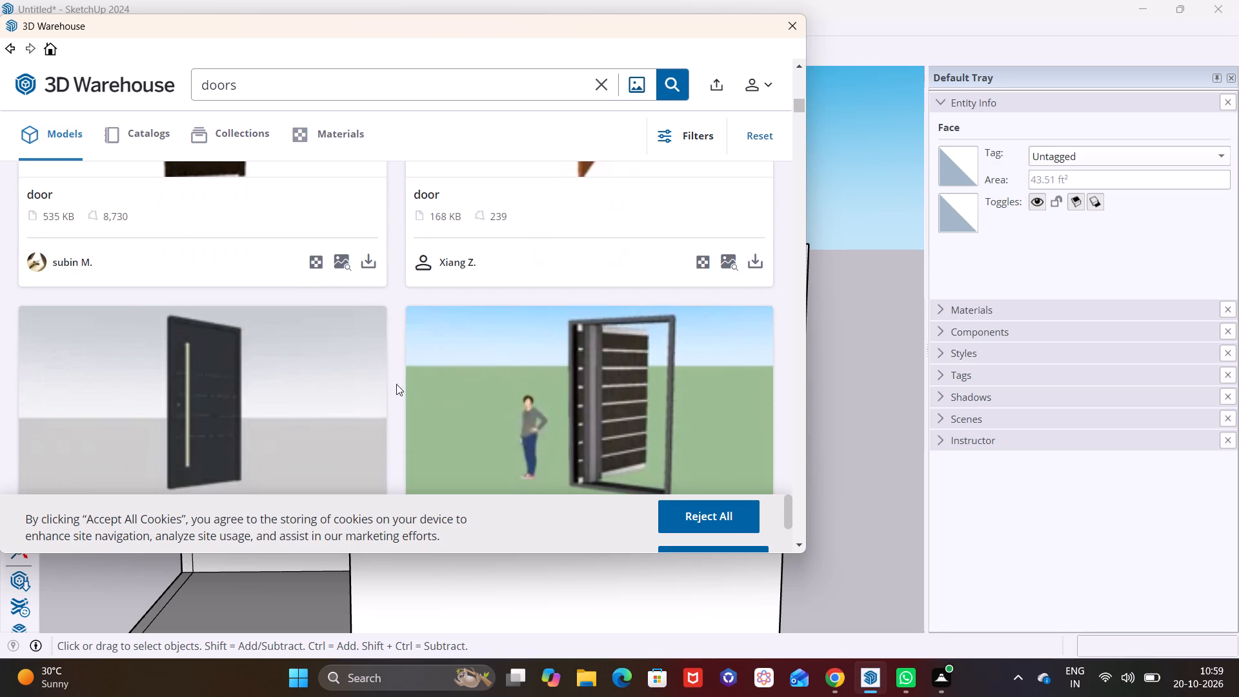
scroll(281, 397, down, 3)
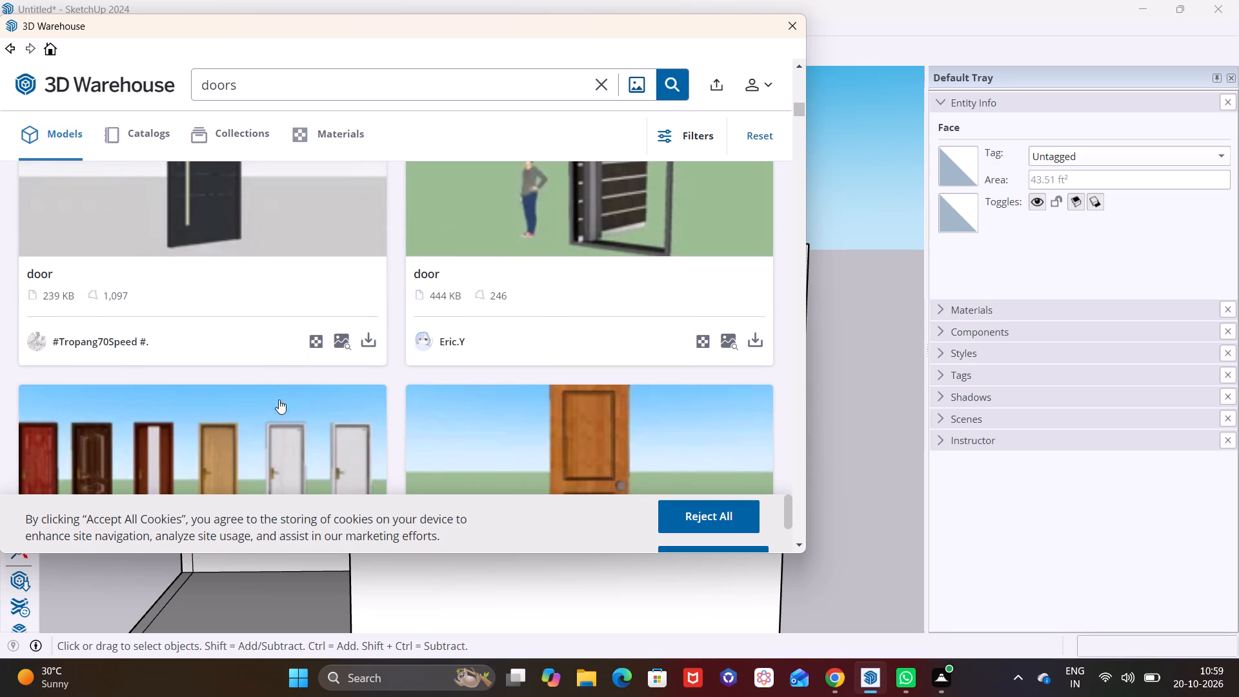
click(370, 337)
click(324, 299)
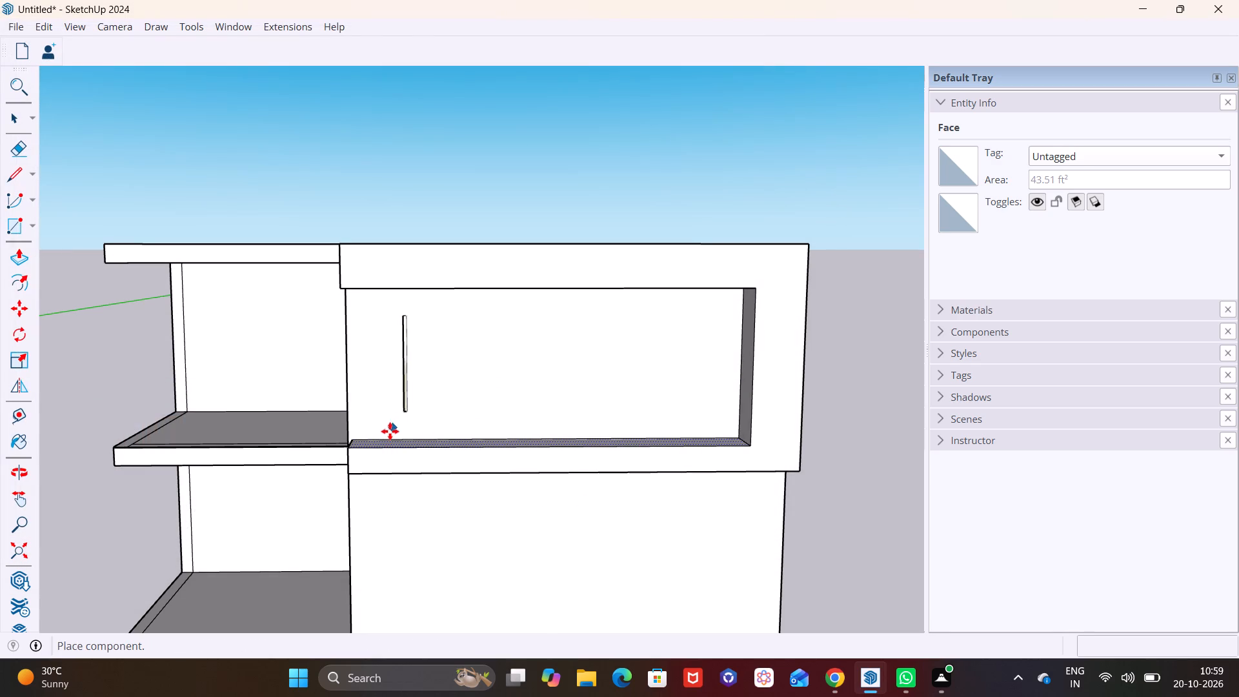
click(369, 448)
Move the door about 1' 9" from the ledge back against the upper-storey front wall.
middle_drag(419, 443, 576, 465)
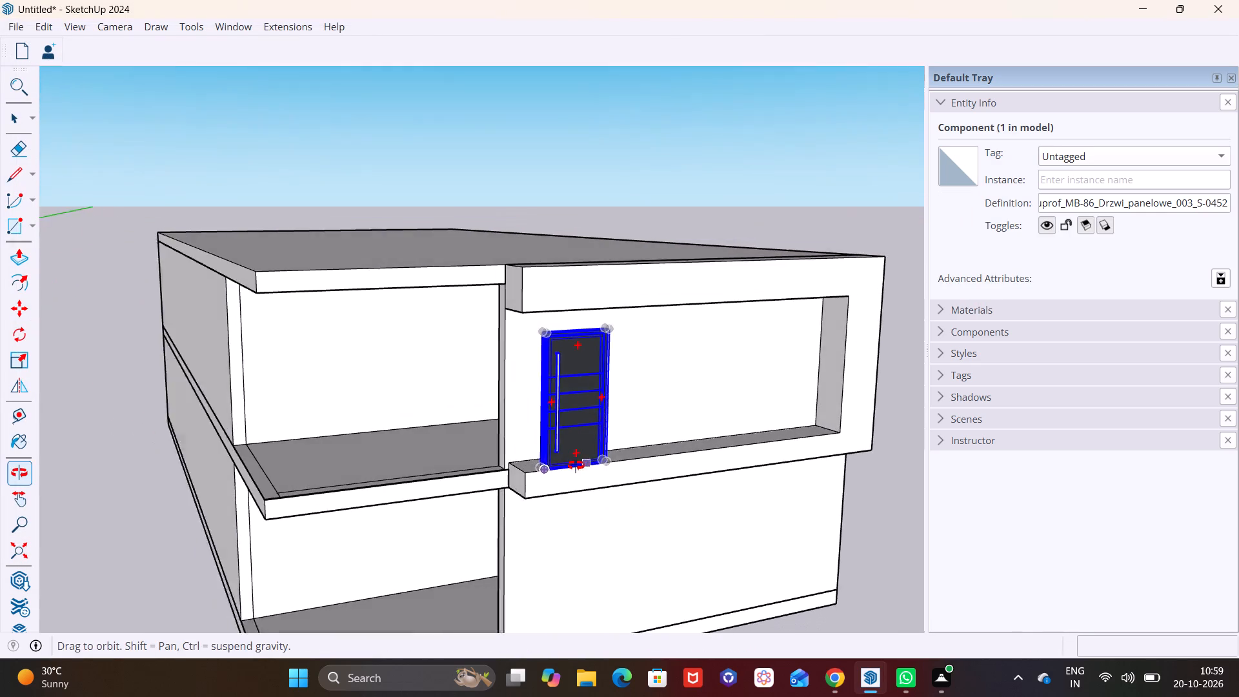
middle_drag(576, 465, 578, 465)
scroll(538, 454, up, 5)
key(m)
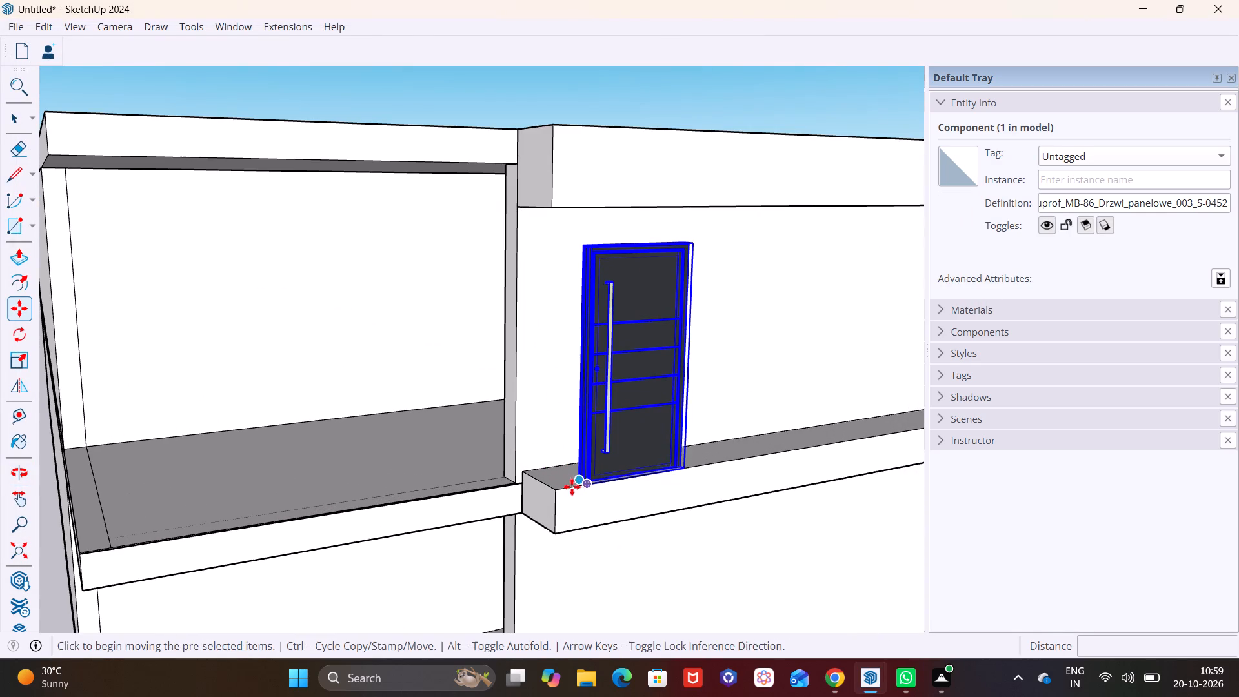
click(577, 474)
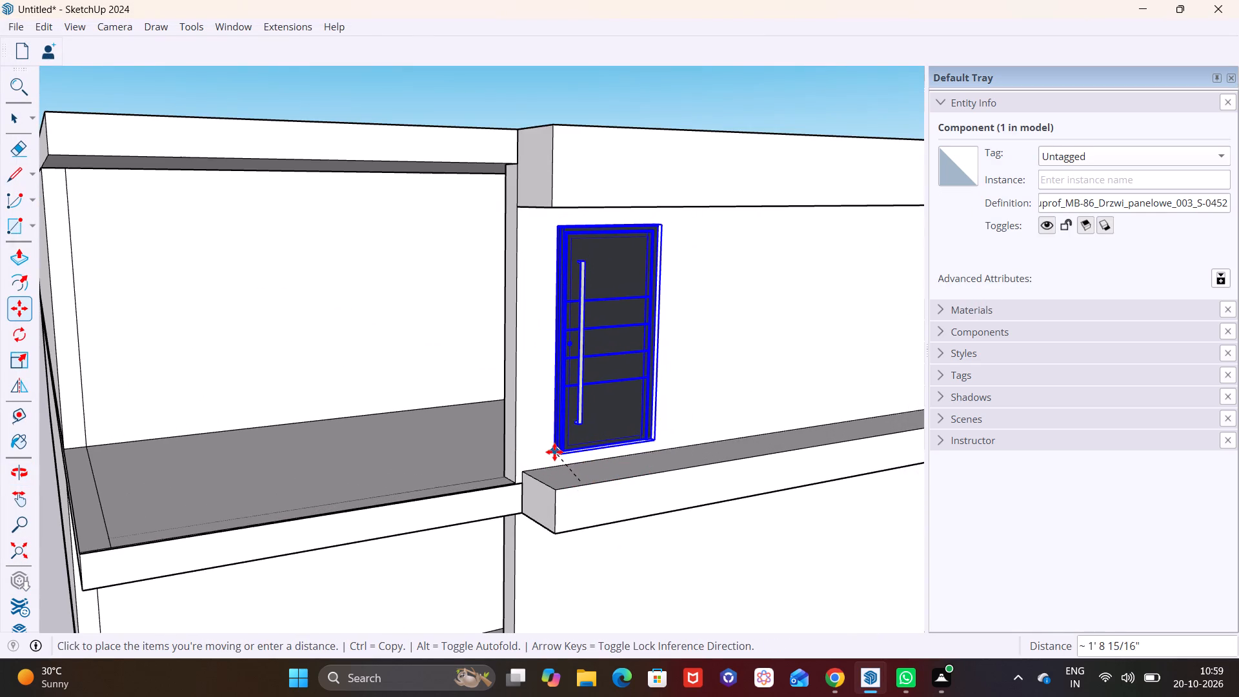
click(552, 453)
key(space)
click(645, 534)
Shift the door about 3' 4" along the upper-storey front wall, away from the balcony side.
middle_drag(550, 383, 674, 409)
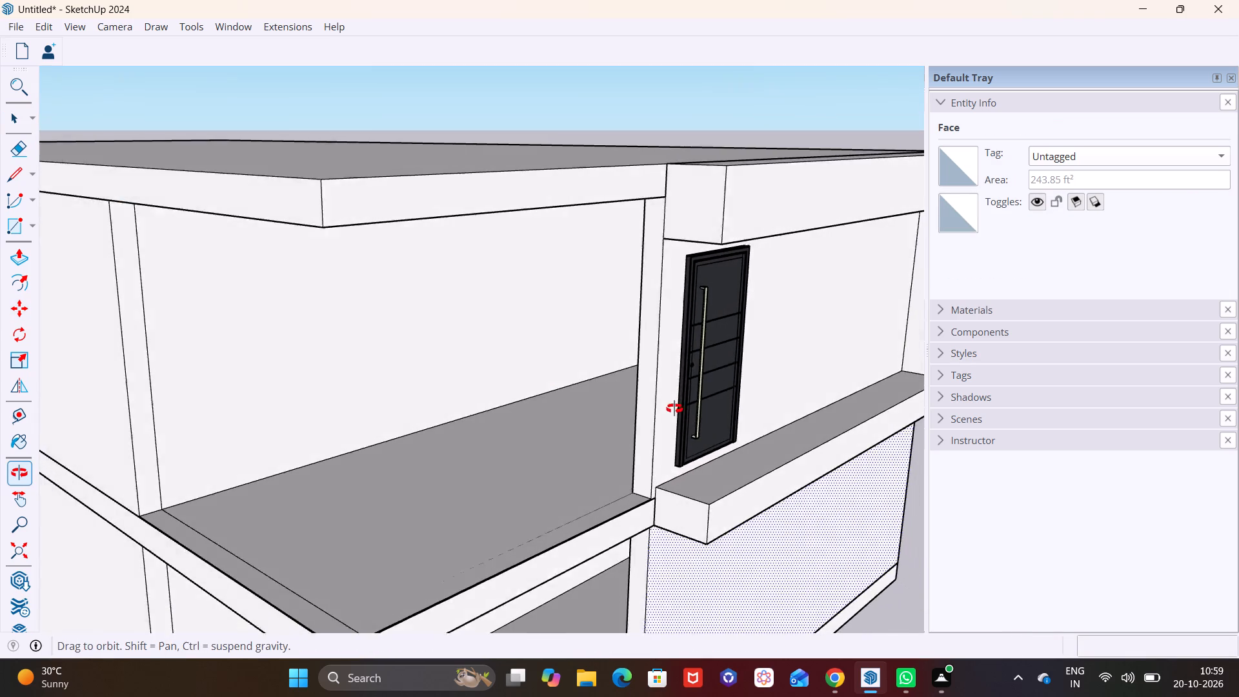
middle_drag(674, 409, 685, 406)
middle_drag(732, 424, 551, 445)
middle_drag(565, 434, 534, 441)
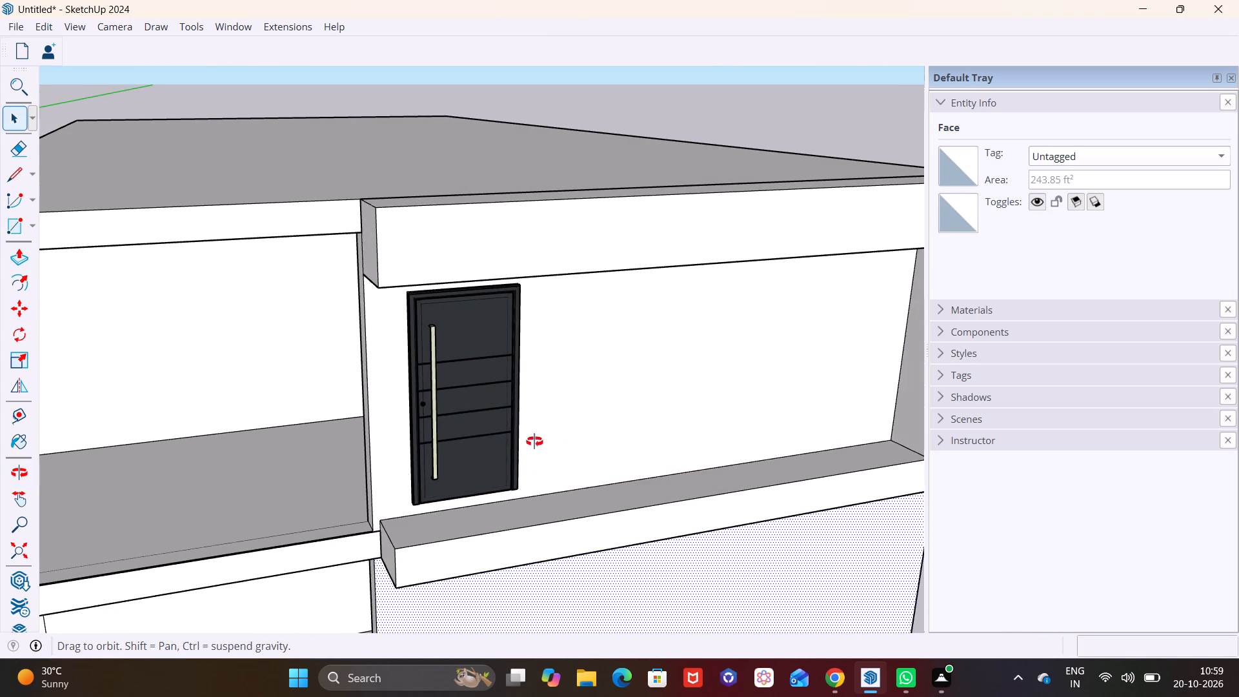
middle_drag(534, 441, 454, 451)
shift+middle_drag(410, 396, 518, 430)
middle_drag(530, 455, 499, 447)
scroll(452, 416, up, 4)
shift+middle_drag(452, 416, 496, 352)
scroll(436, 416, down, 2)
middle_drag(434, 401, 423, 349)
click(392, 354)
key(m)
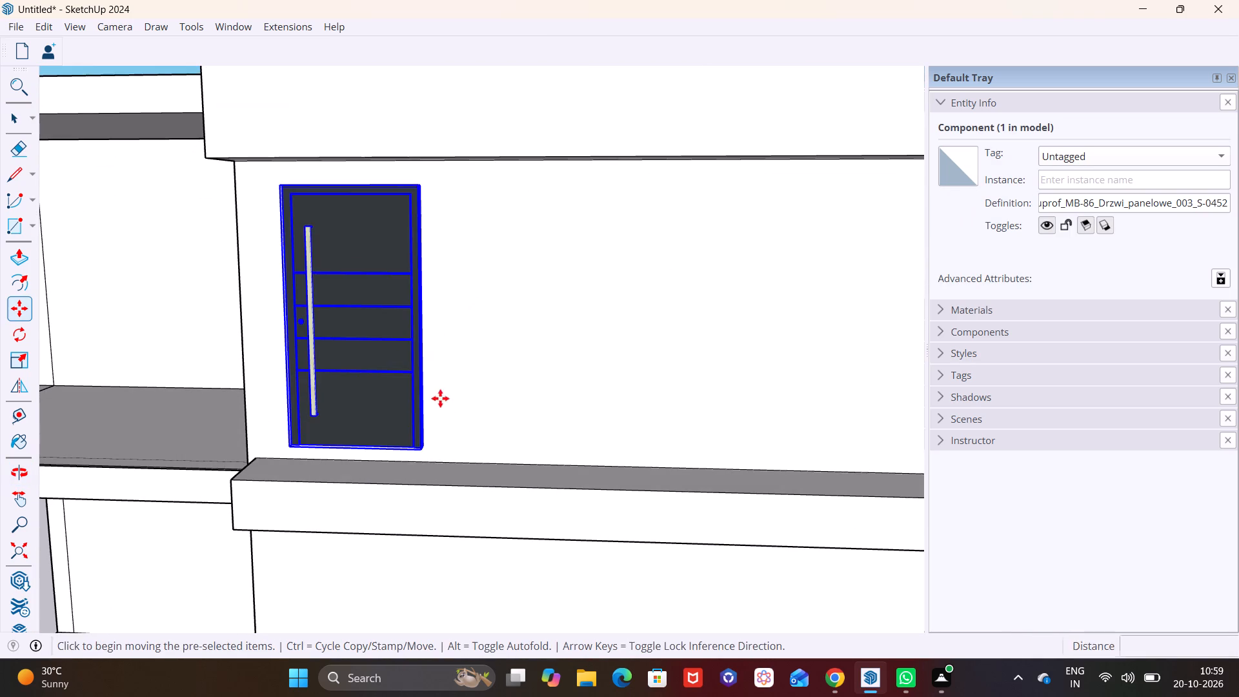
click(419, 449)
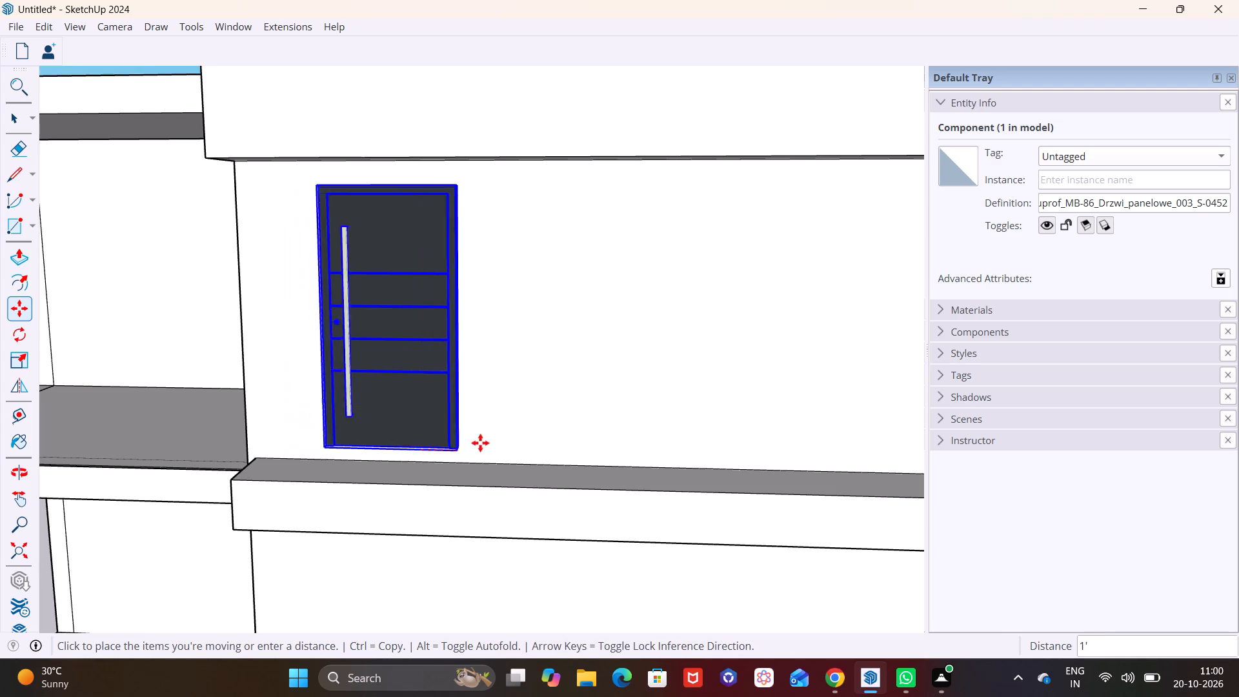
click(541, 449)
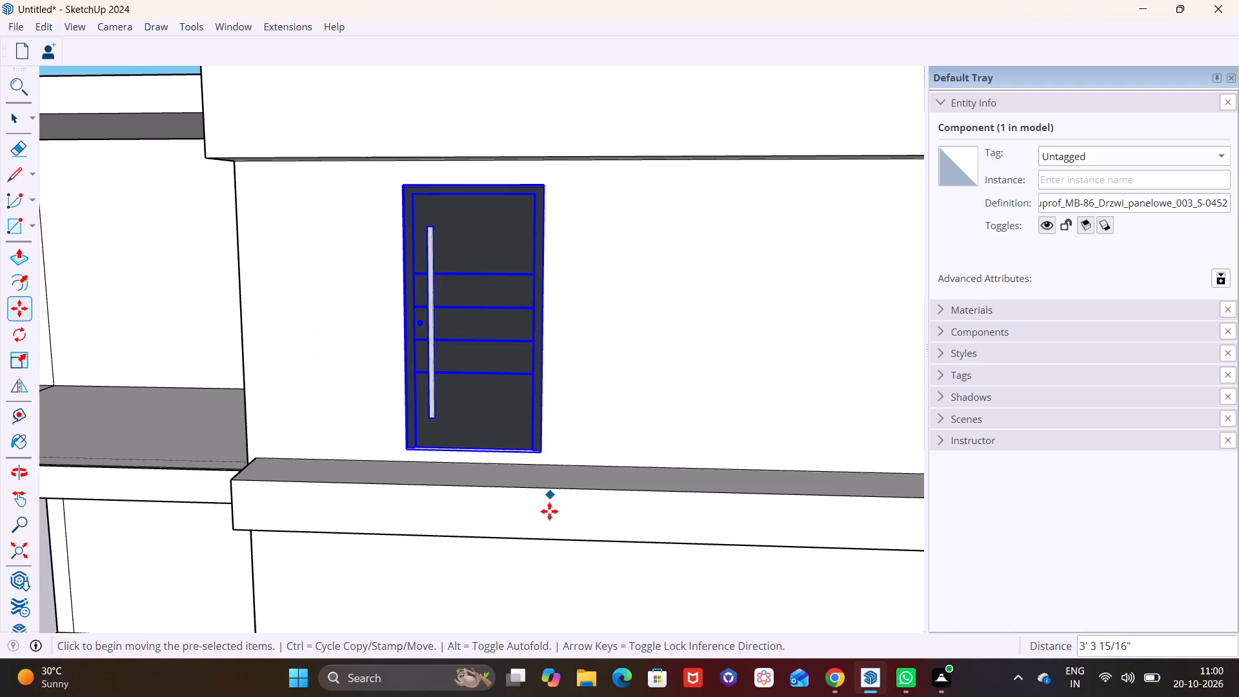
key(space)
click(548, 516)
Search the 3D Warehouse for "windows".
scroll(533, 500, down, 4)
shift+middle_drag(614, 454, 465, 454)
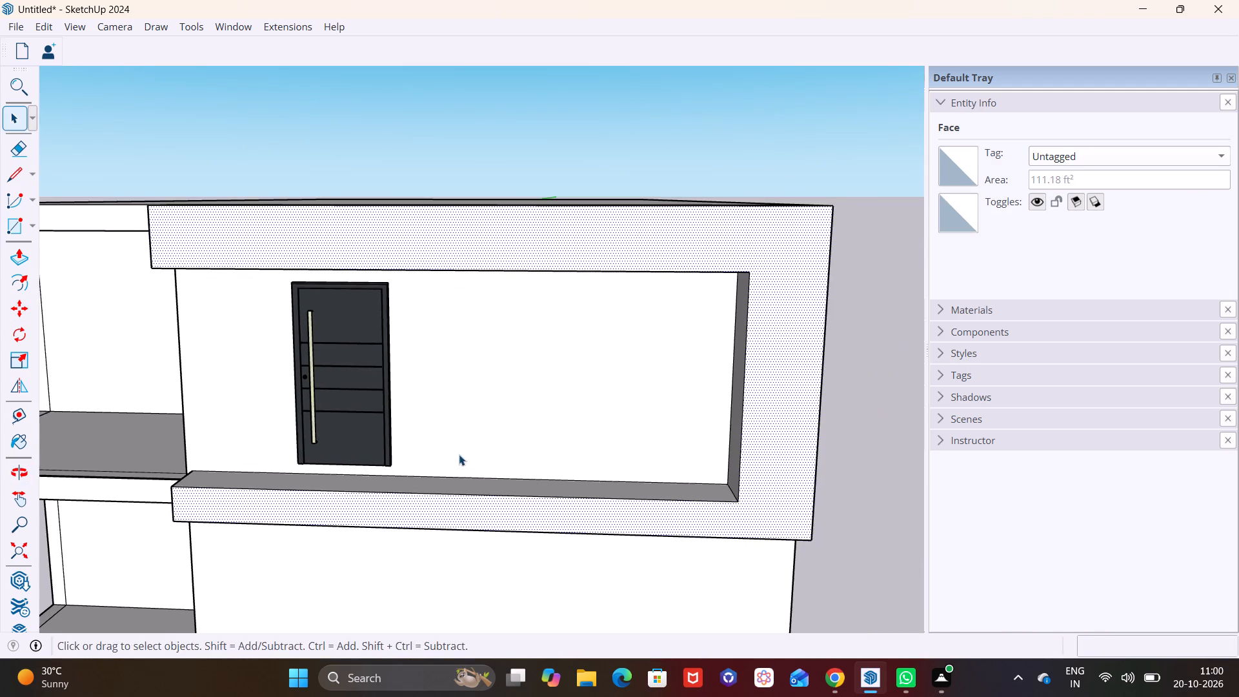
middle_drag(525, 434, 548, 430)
click(221, 30)
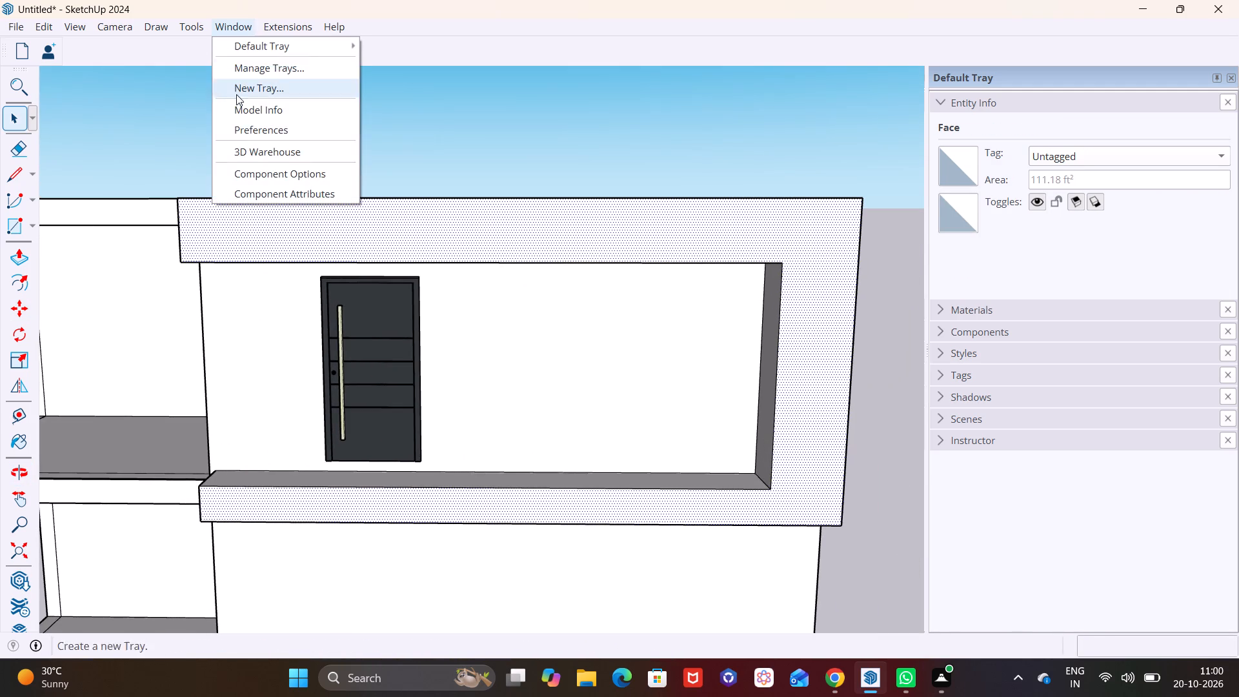
click(255, 154)
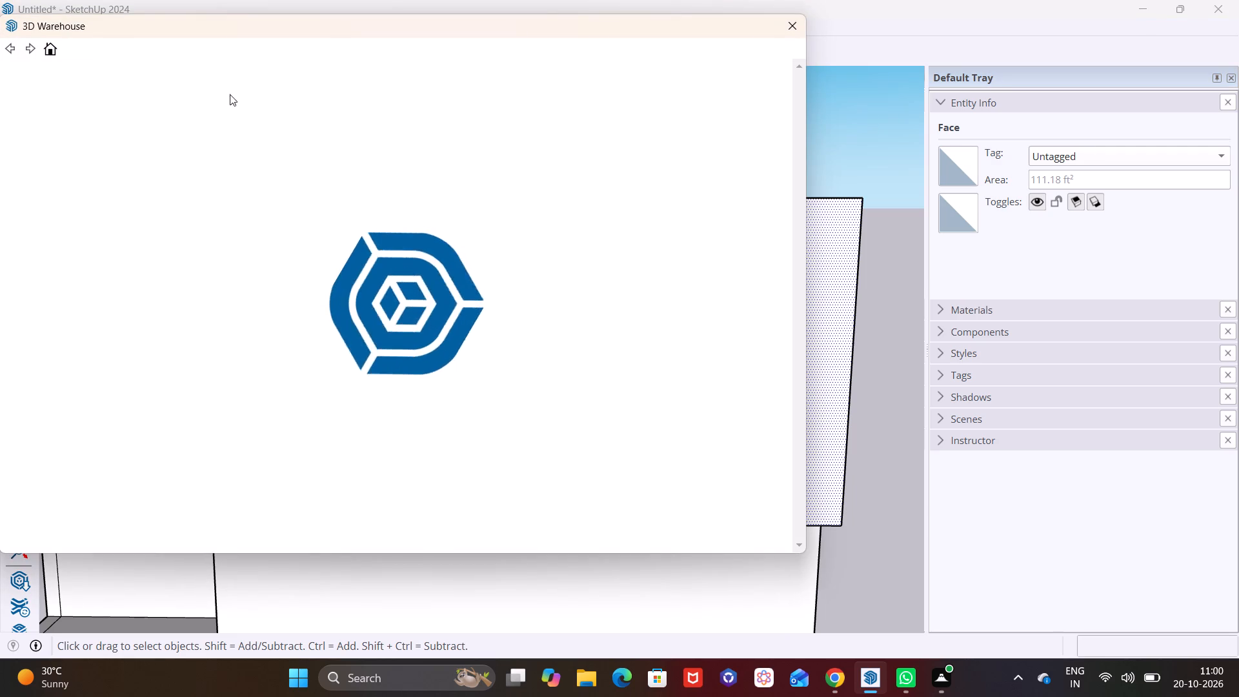
click(285, 90)
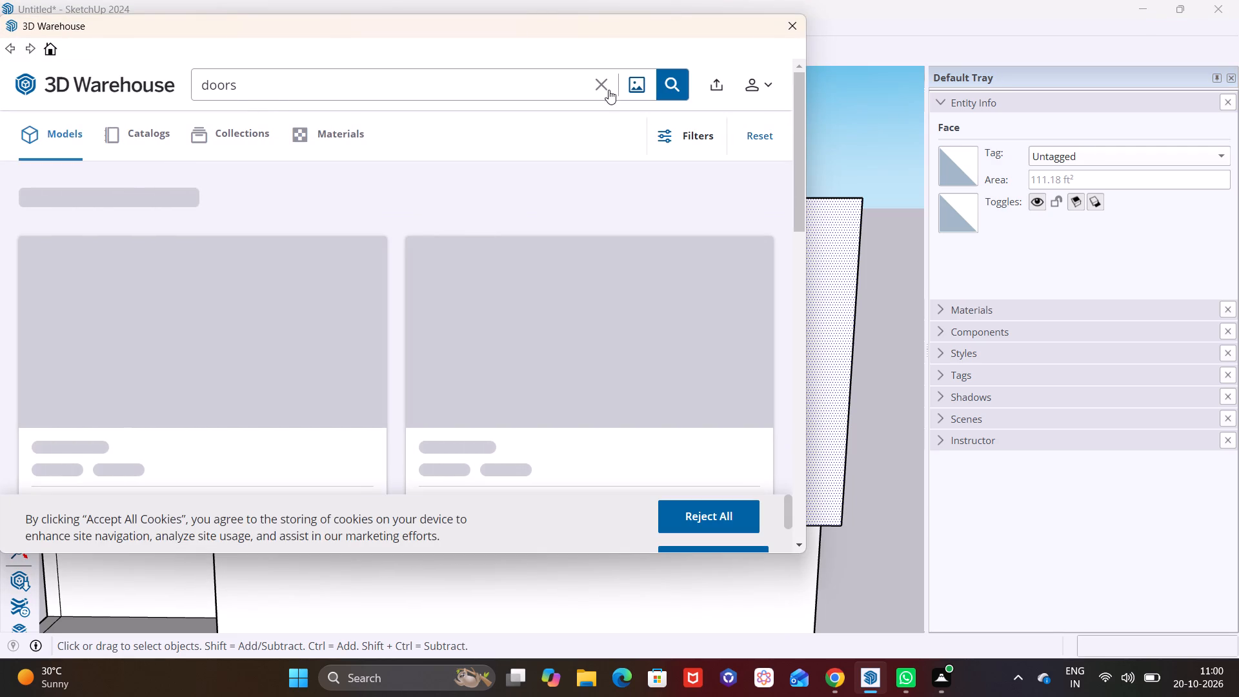
click(609, 82)
key(w)
key(i)
text(ndows)
key(Return)
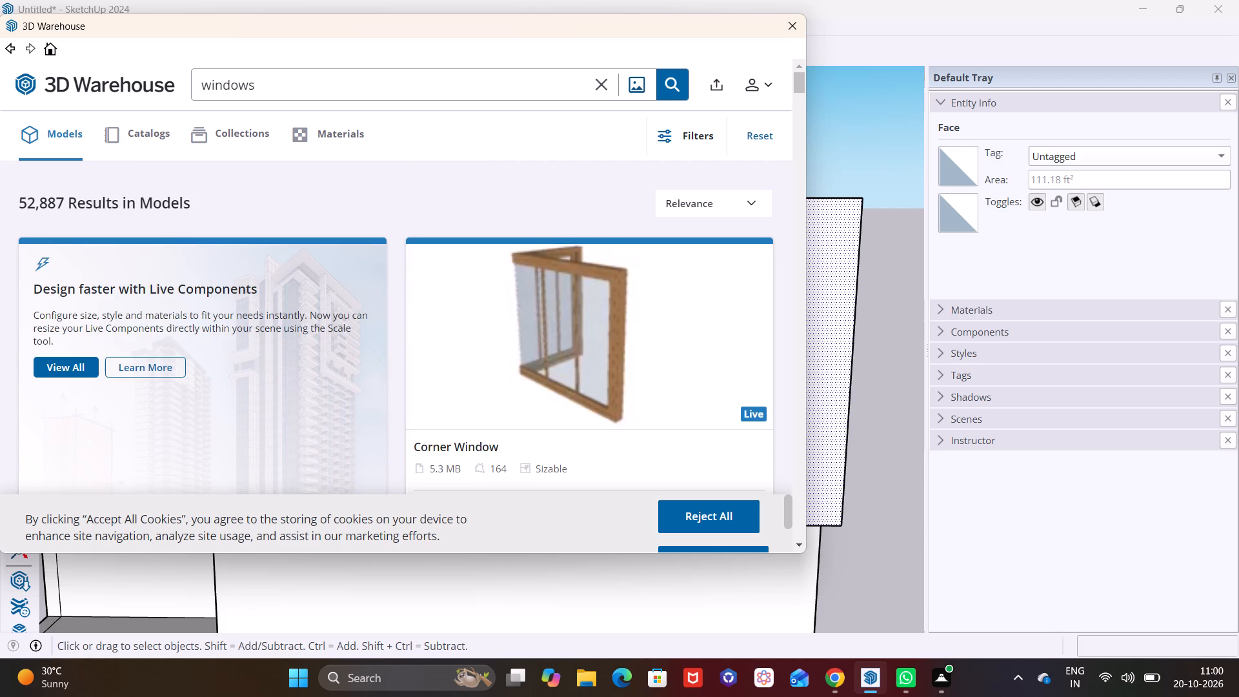
Browse the 3D Warehouse window results for a wide two-pane window to suit the upper-storey front wall.
scroll(565, 448, down, 4)
scroll(520, 418, down, 5)
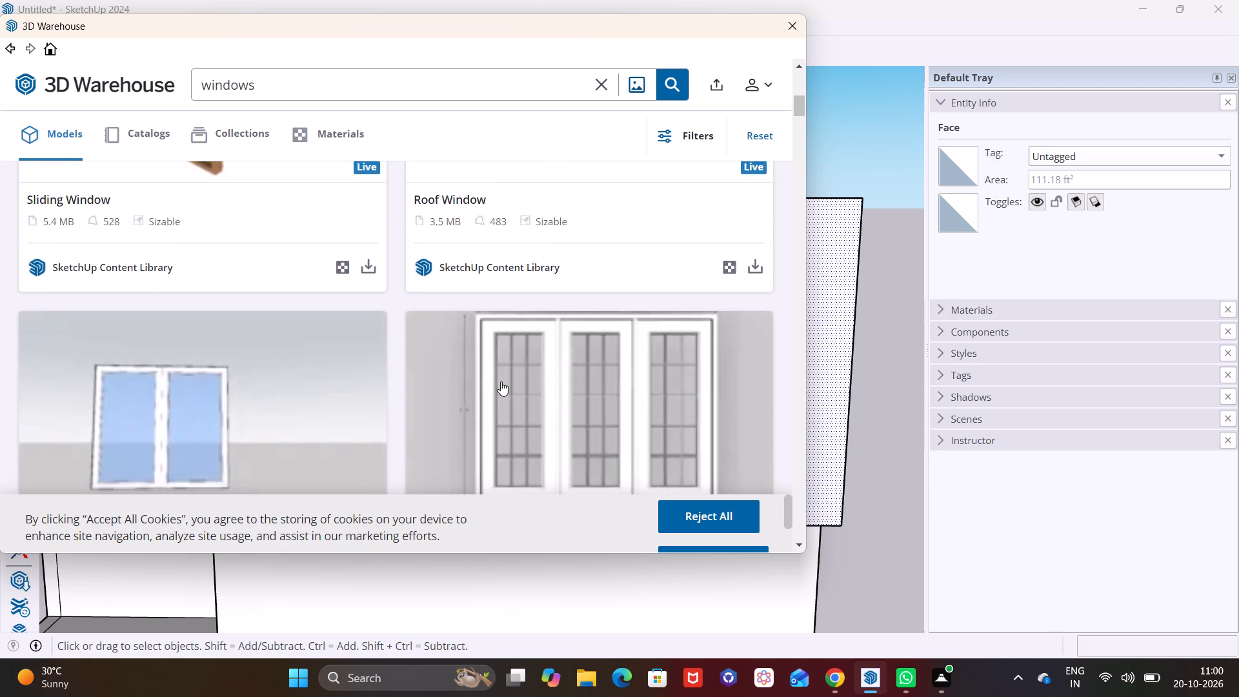
scroll(501, 381, down, 8)
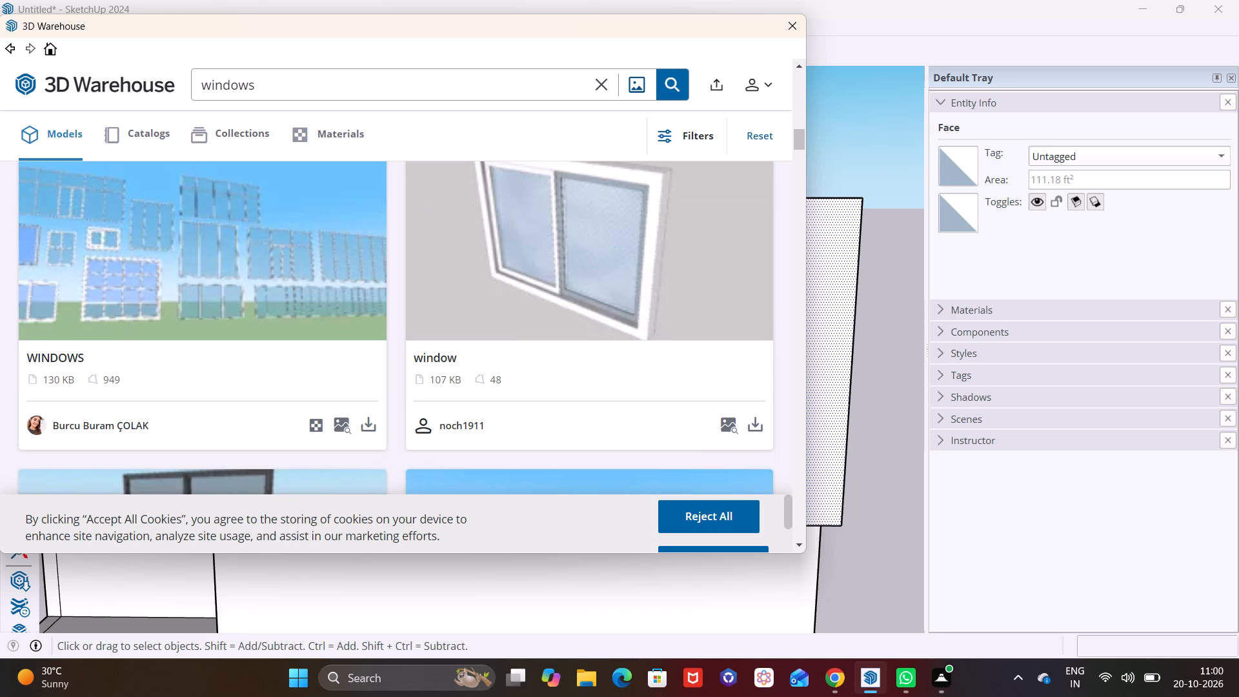
scroll(501, 381, down, 4)
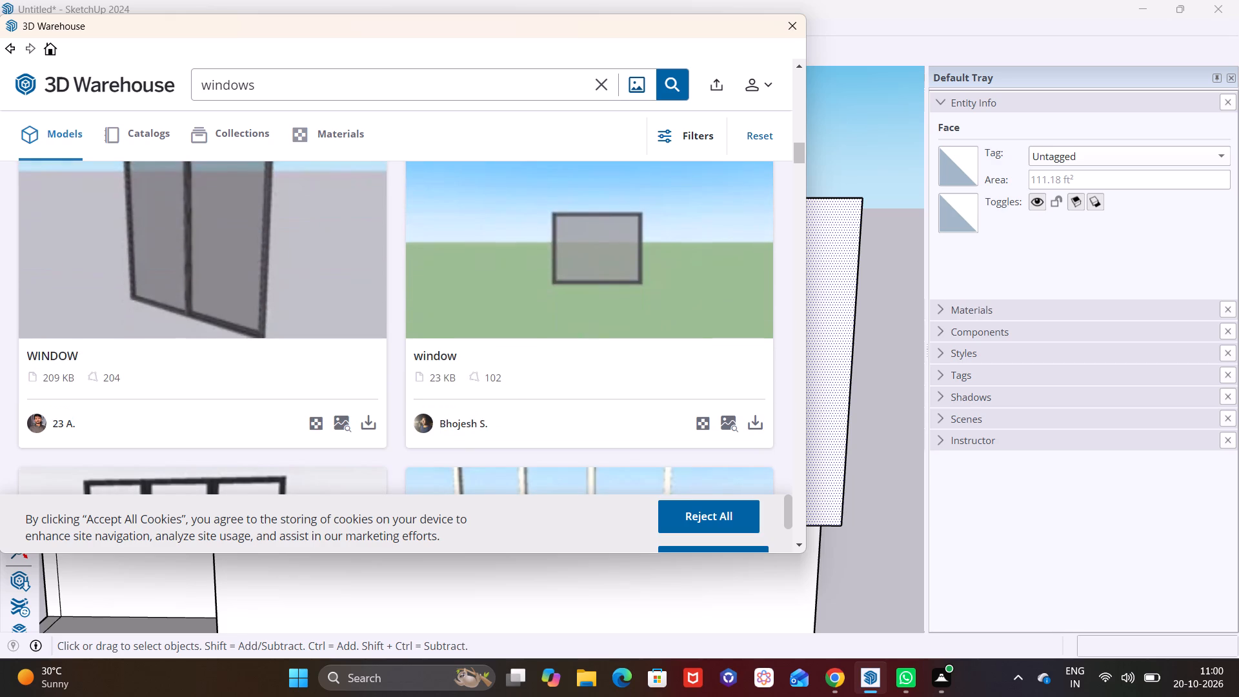
scroll(501, 381, down, 6)
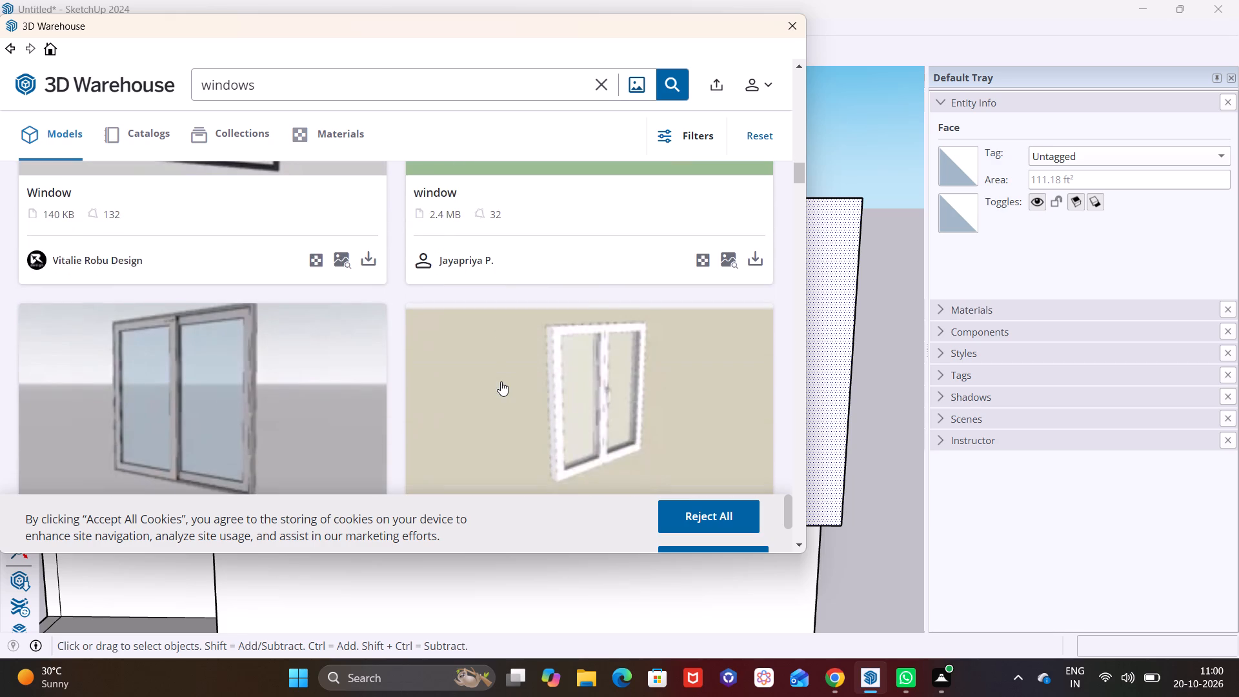
scroll(501, 381, down, 12)
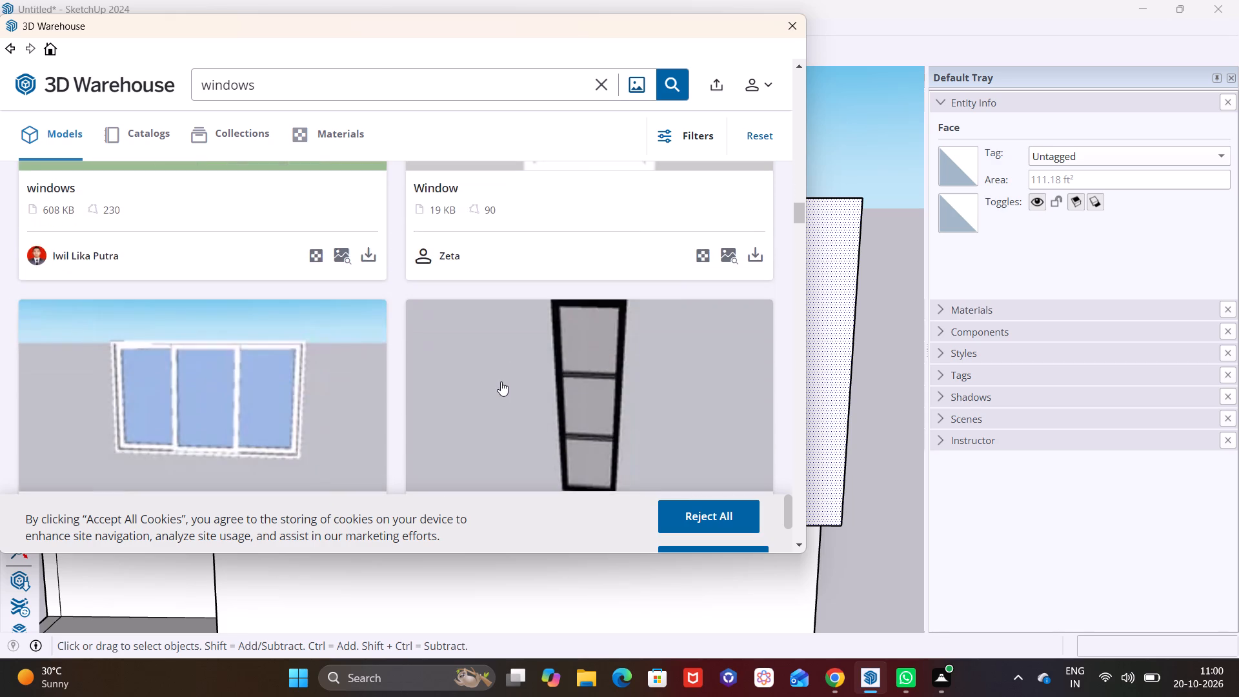
scroll(501, 381, down, 8)
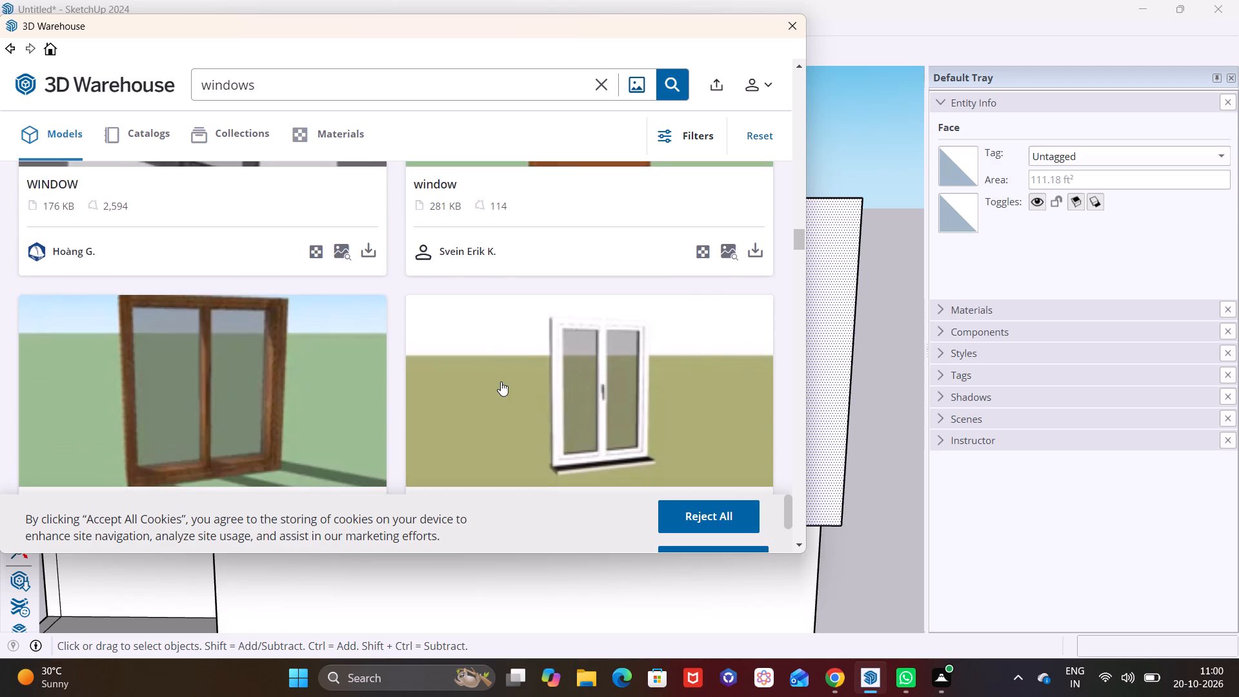
scroll(501, 381, down, 3)
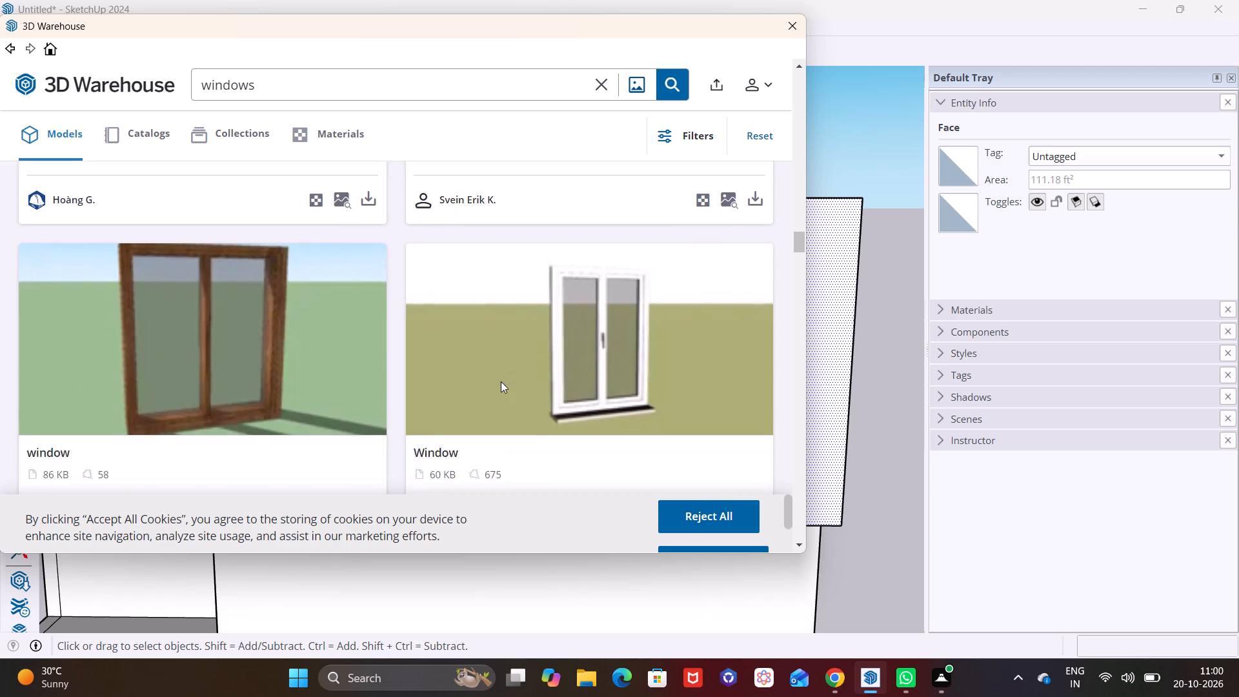
scroll(501, 381, down, 3)
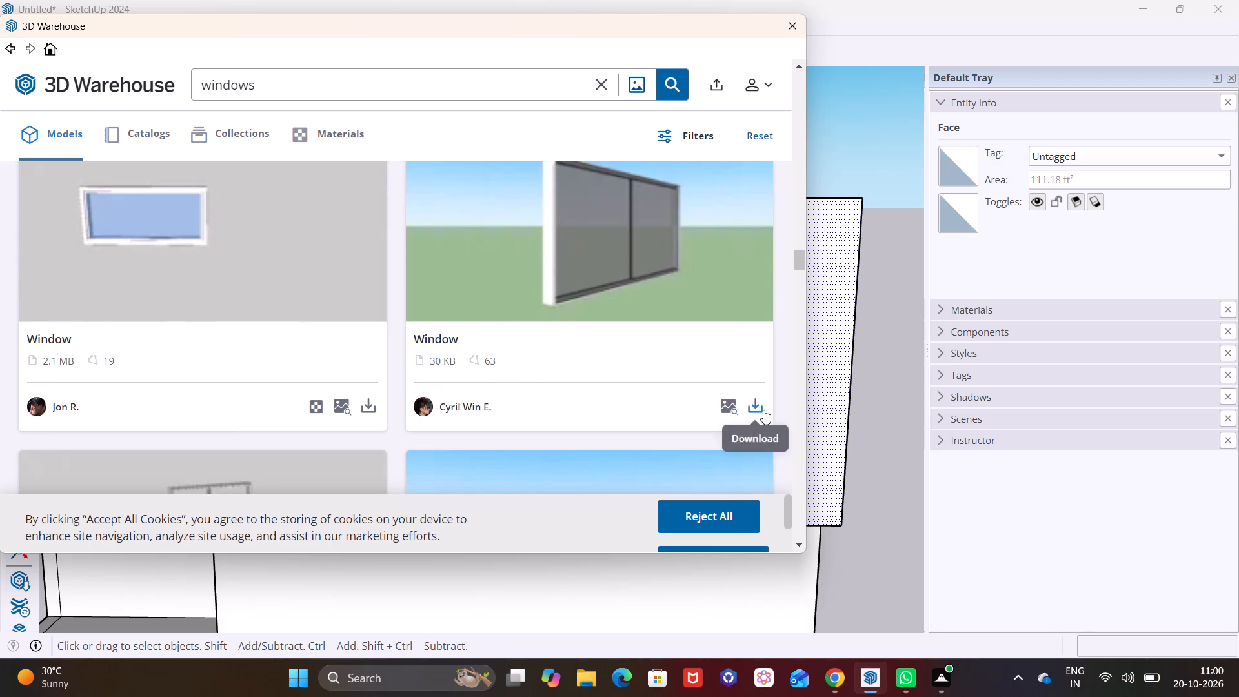
scroll(481, 333, down, 1)
scroll(511, 330, up, 2)
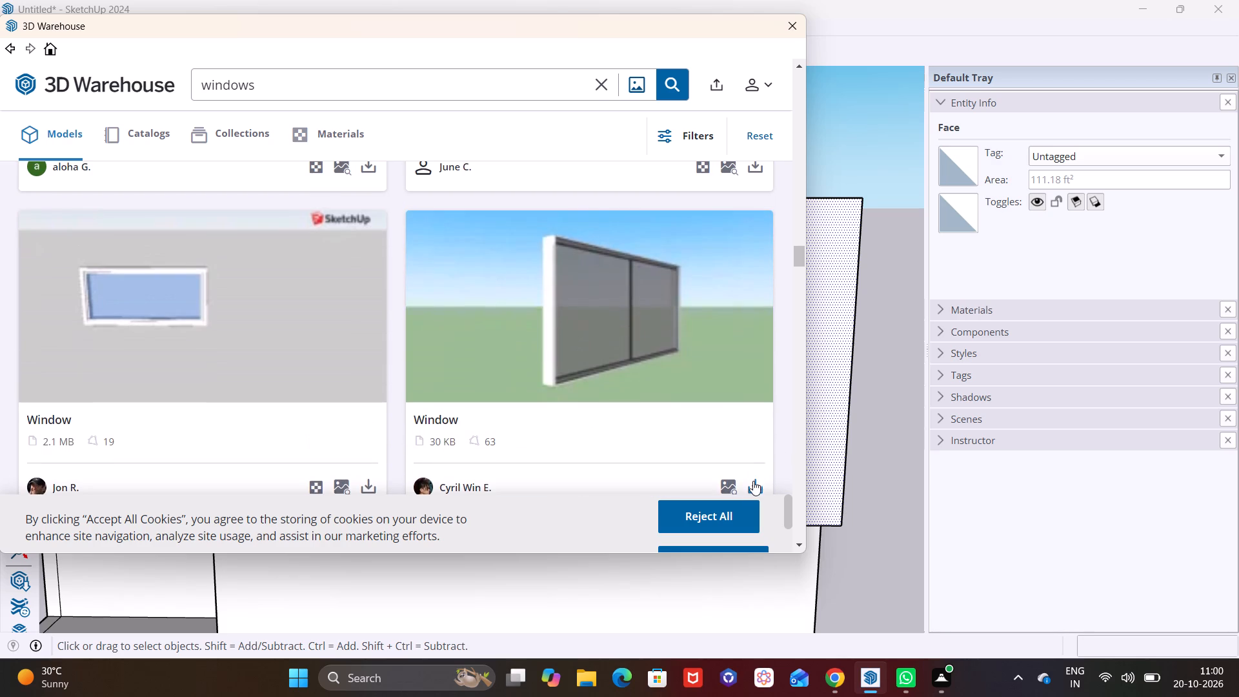
Import the wide two-pane grey-glass window (30 KB) into the model and place it on the ground beside the house.
click(753, 481)
click(348, 310)
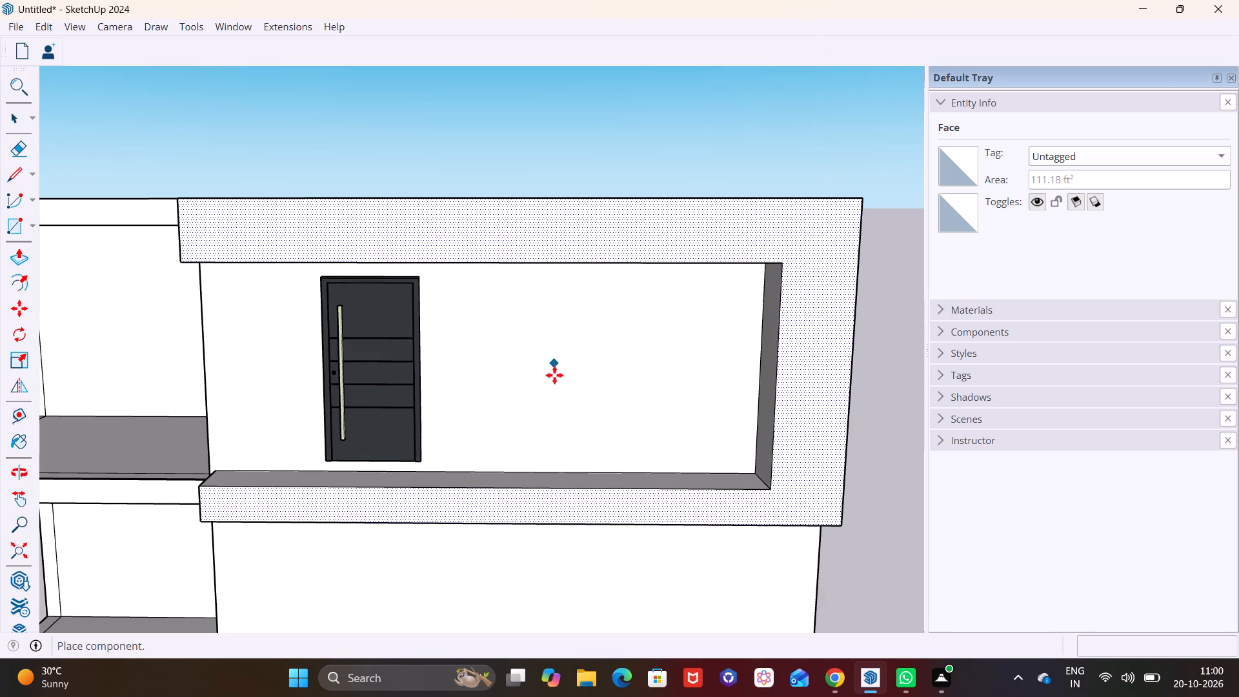
scroll(509, 369, down, 4)
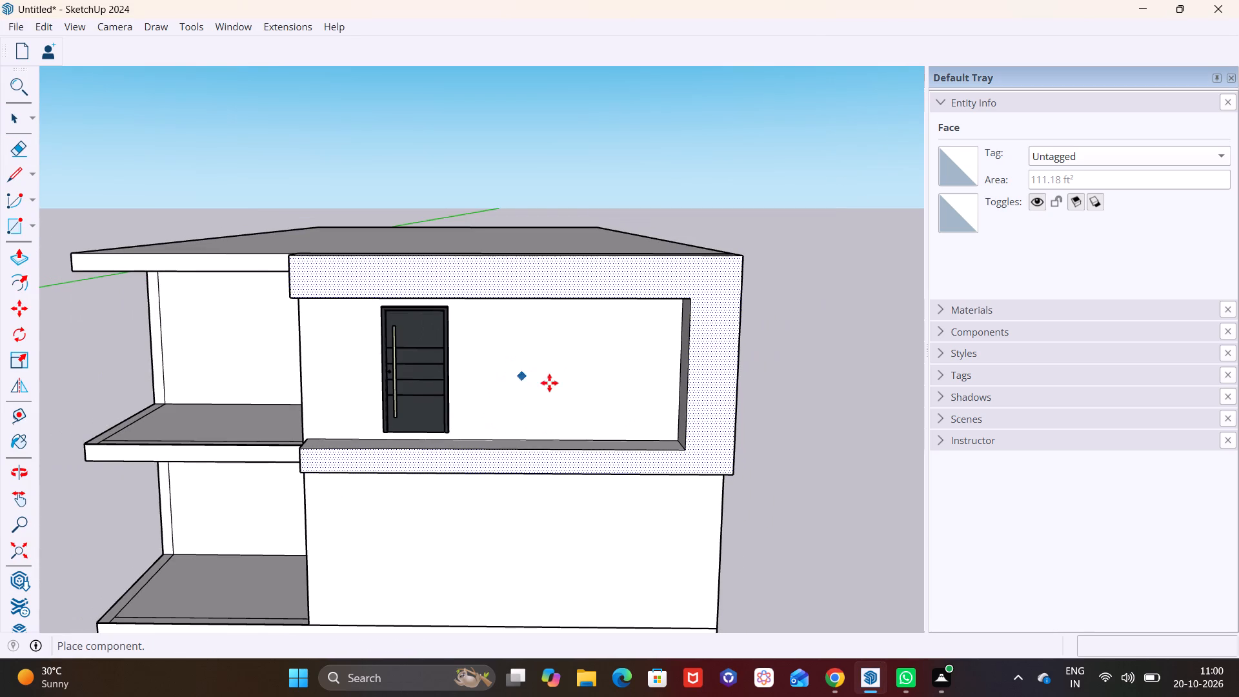
scroll(732, 521, down, 4)
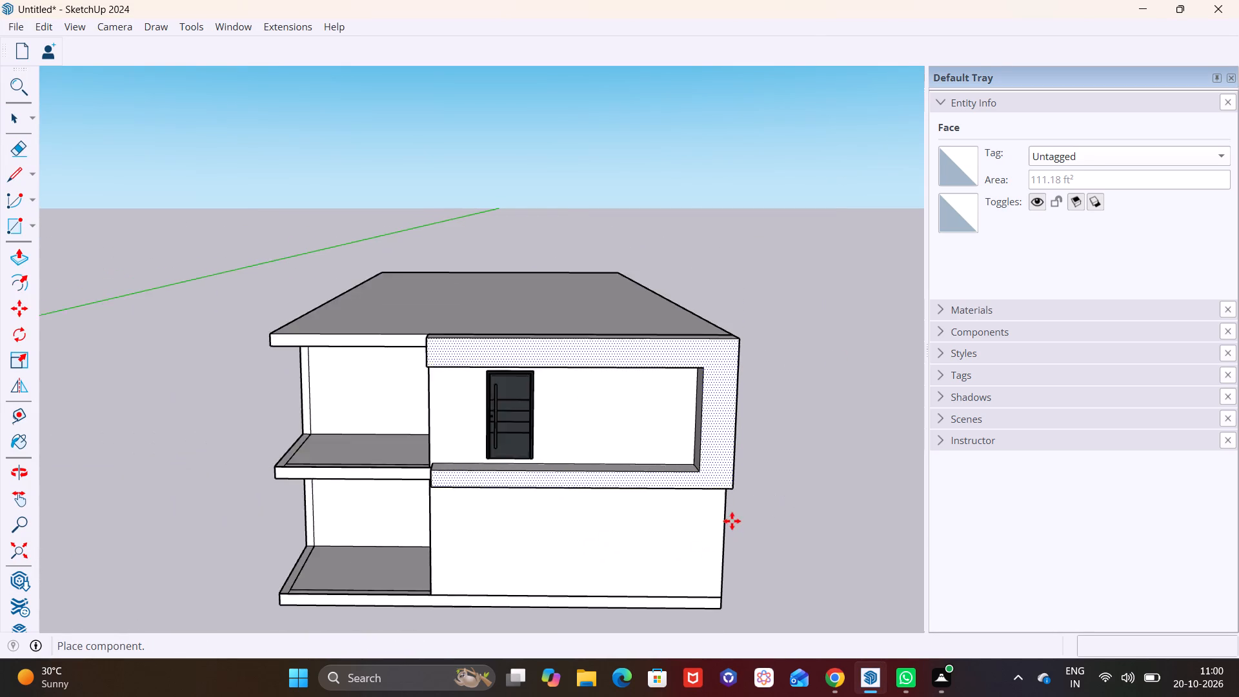
scroll(717, 507, down, 5)
middle_drag(723, 498, 453, 422)
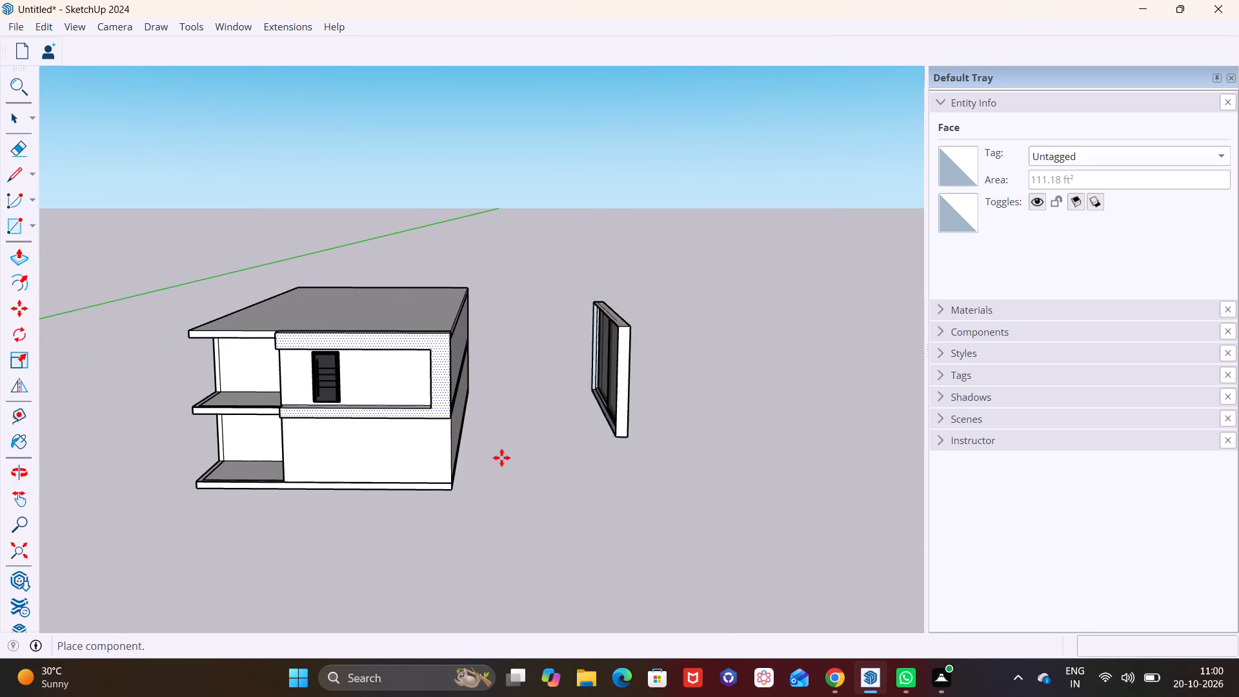
click(500, 486)
key(space)
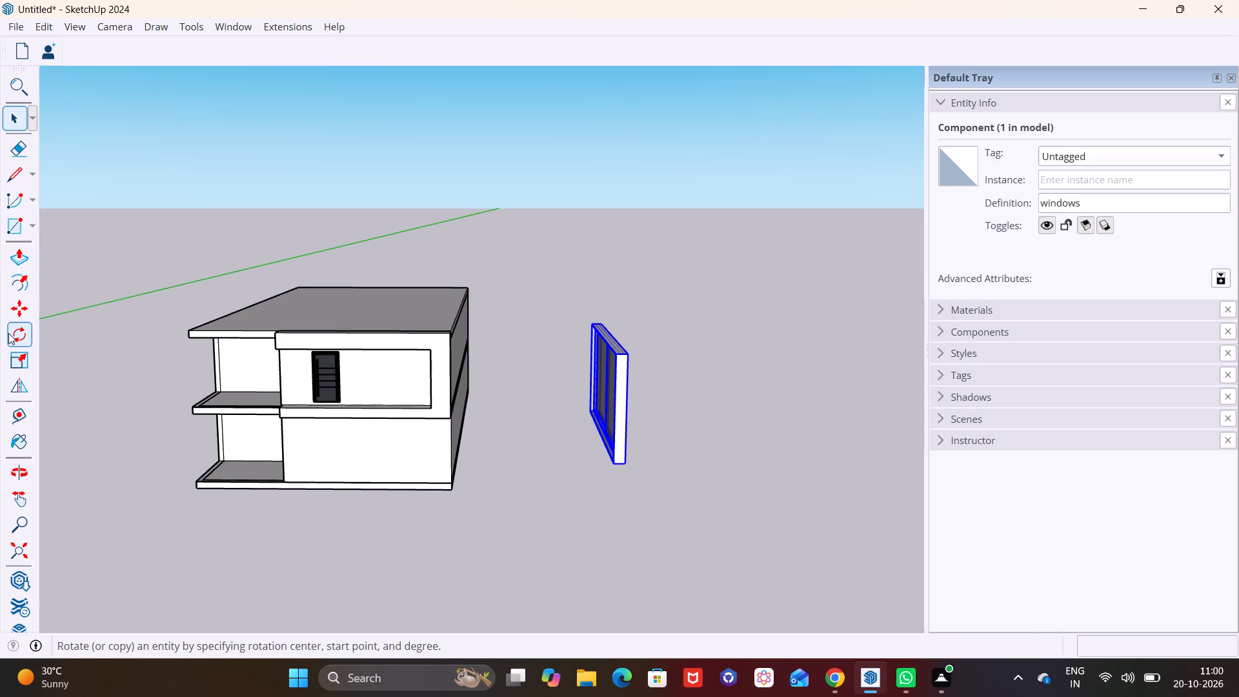
Rotate the window 90 degrees about the vertical axis so it is parallel to the house front.
click(8, 333)
scroll(586, 472, down, 4)
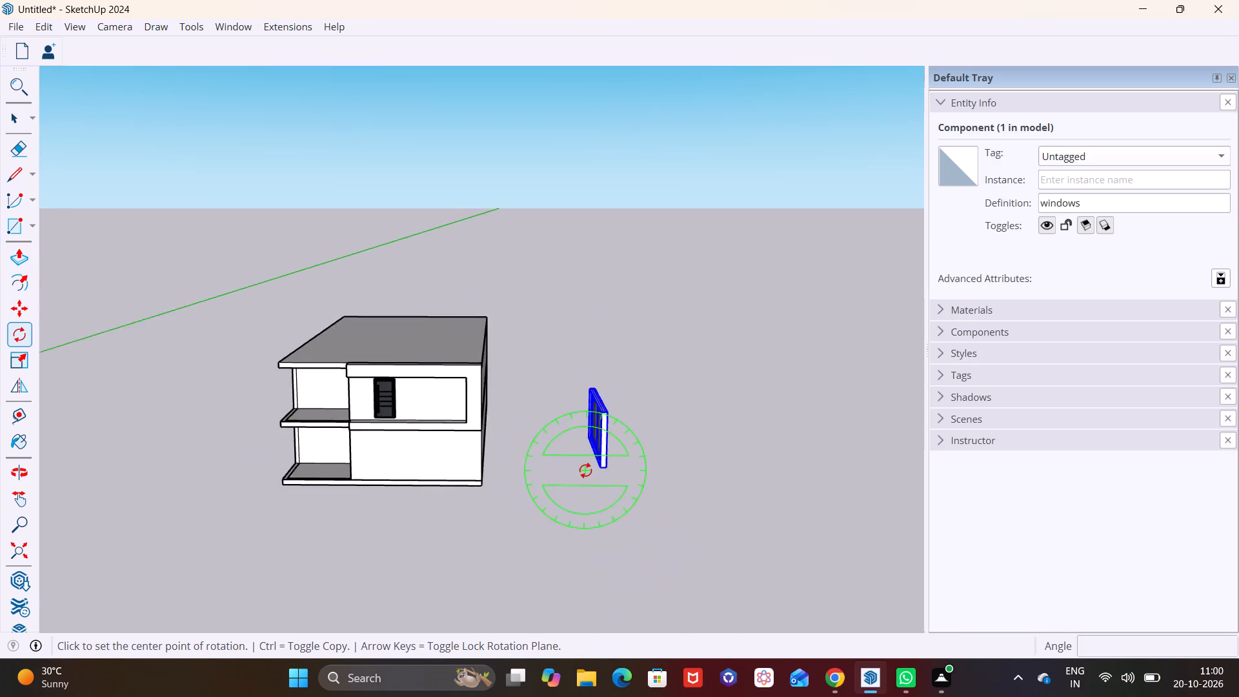
scroll(585, 470, down, 4)
middle_drag(591, 469, 680, 441)
click(604, 506)
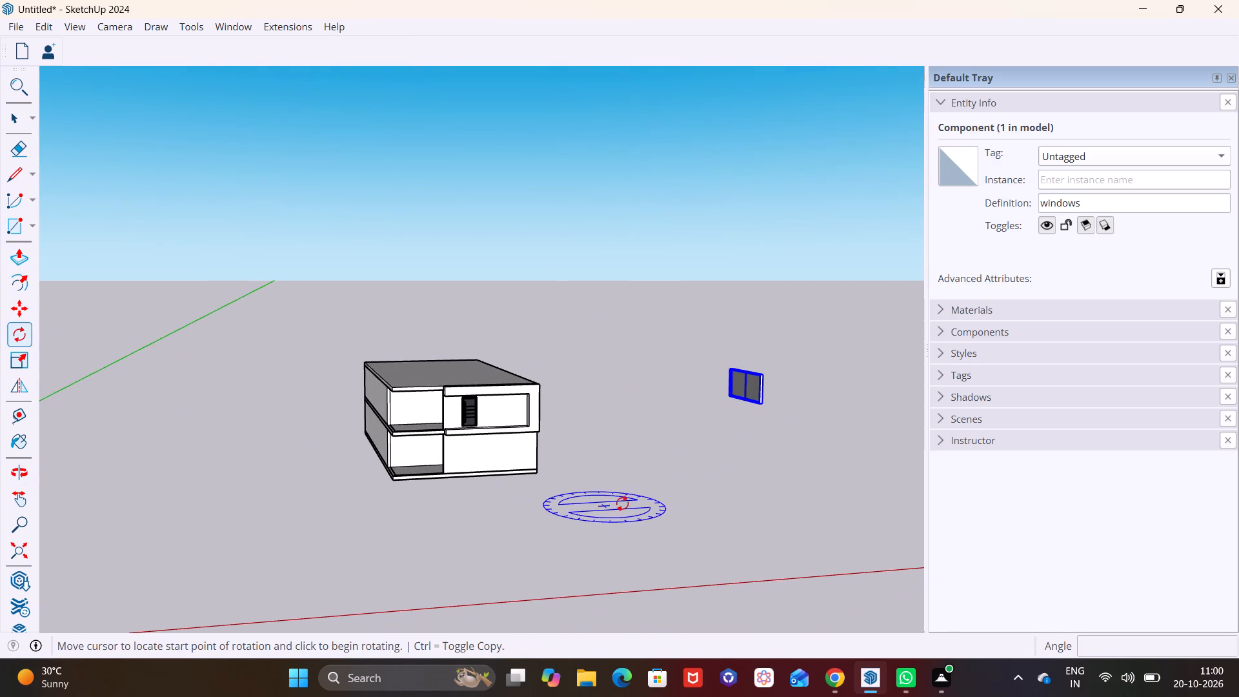
click(734, 492)
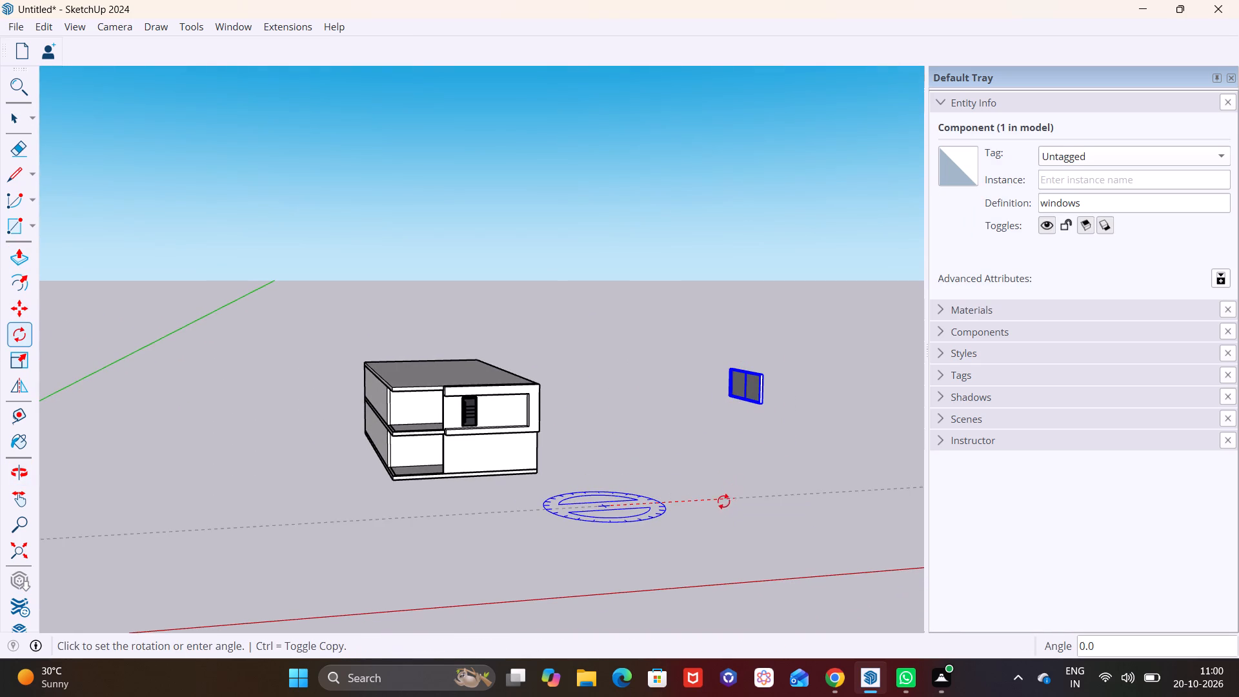
click(645, 541)
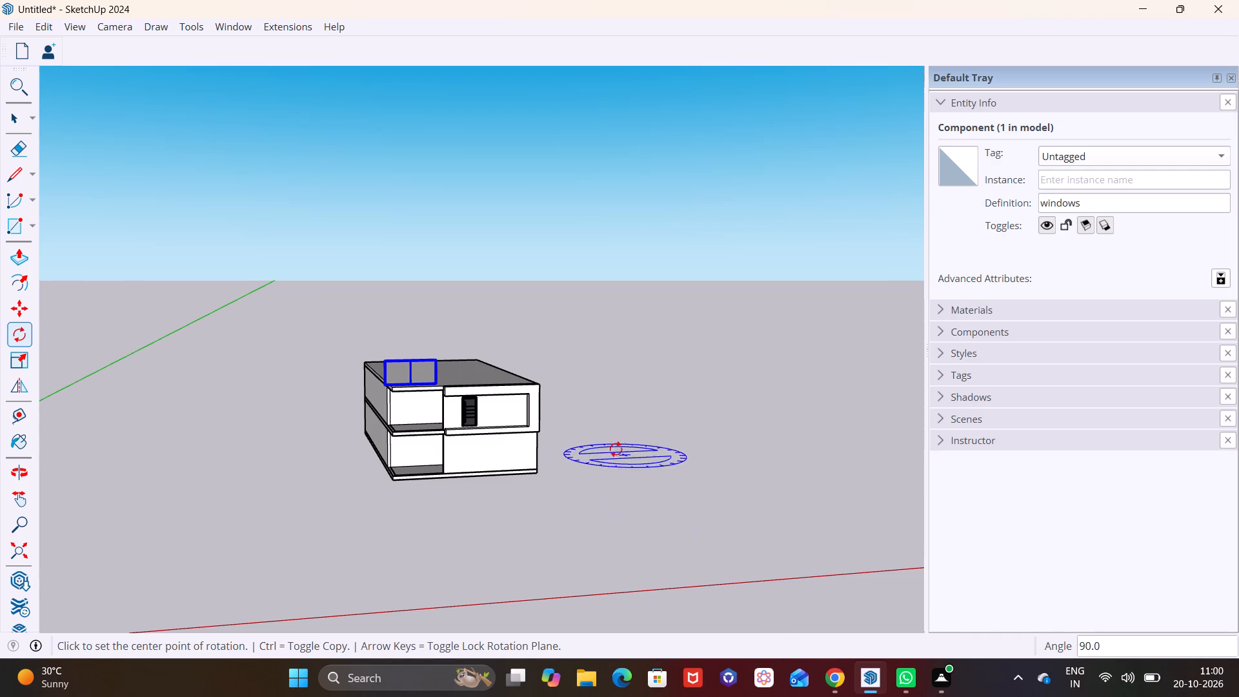
key(space)
Move the window by its lower corner onto the upper-storey front wall, between the door and the frame's side.
scroll(436, 352, up, 3)
key(m)
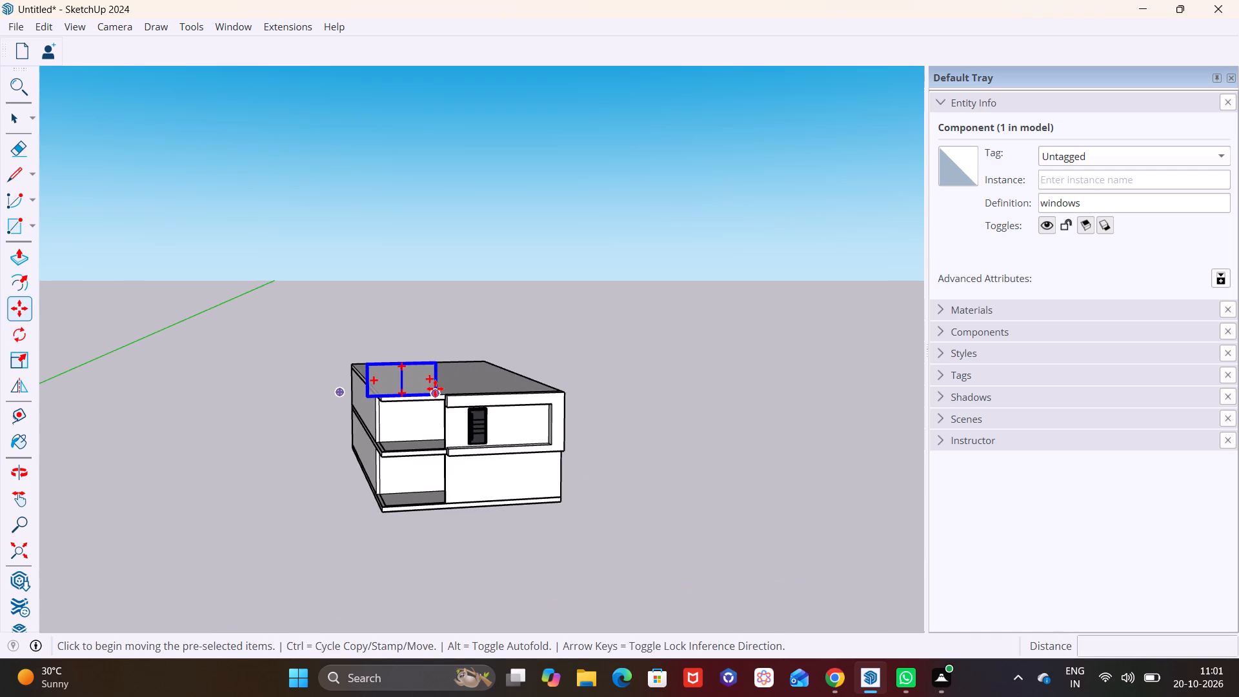
click(436, 387)
scroll(524, 433, up, 16)
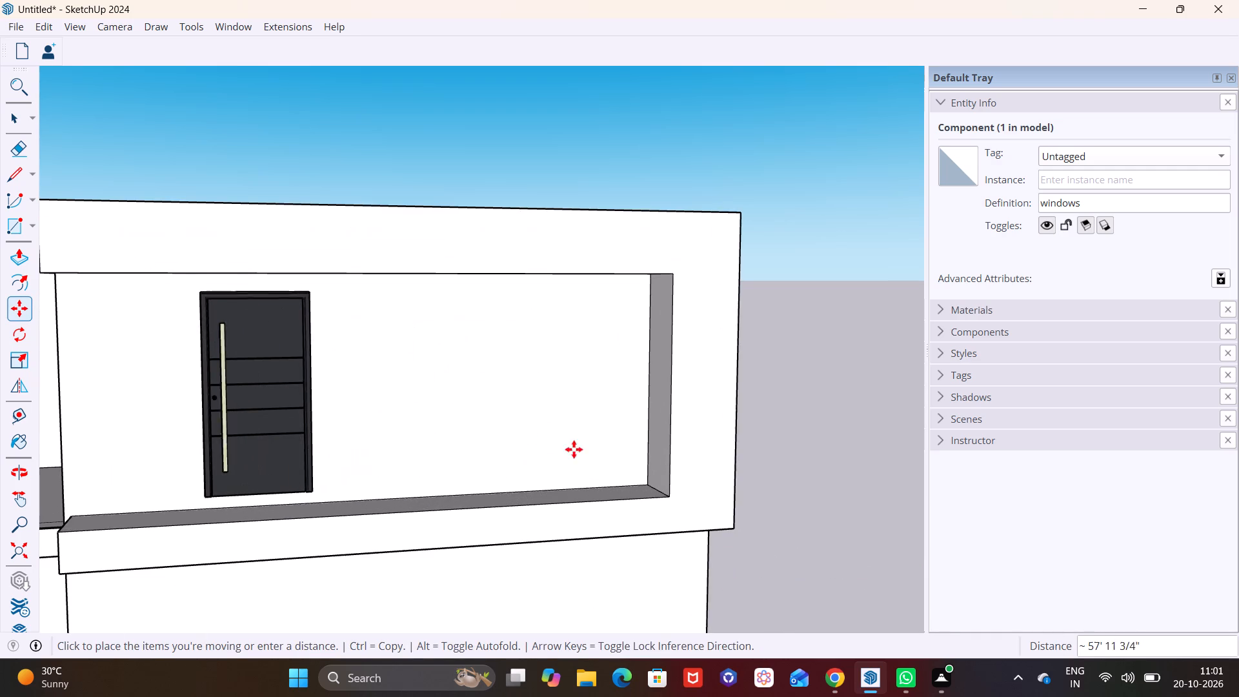
click(604, 447)
key(space)
click(765, 451)
Move the window 1' outward from the upper-storey front wall so its frame and glass project from the surface.
middle_drag(596, 454, 720, 470)
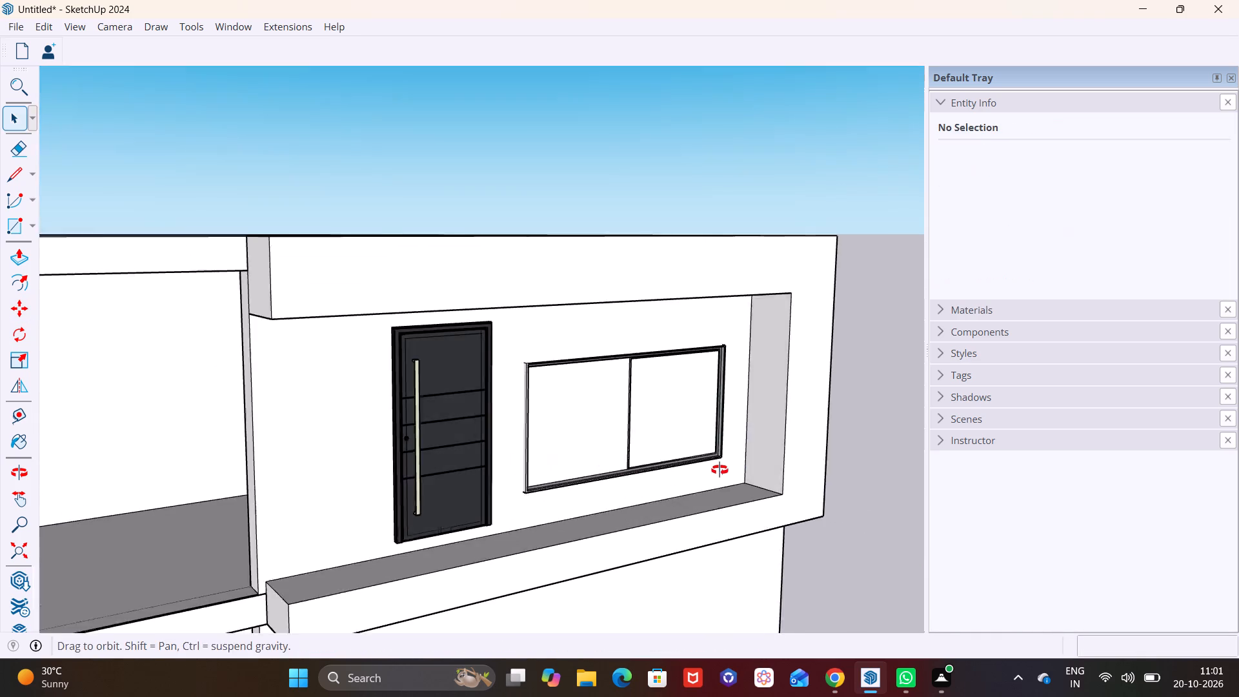
middle_drag(720, 470, 747, 462)
scroll(688, 458, down, 2)
shift+middle_drag(653, 437, 543, 321)
middle_drag(555, 361, 596, 427)
scroll(561, 392, up, 2)
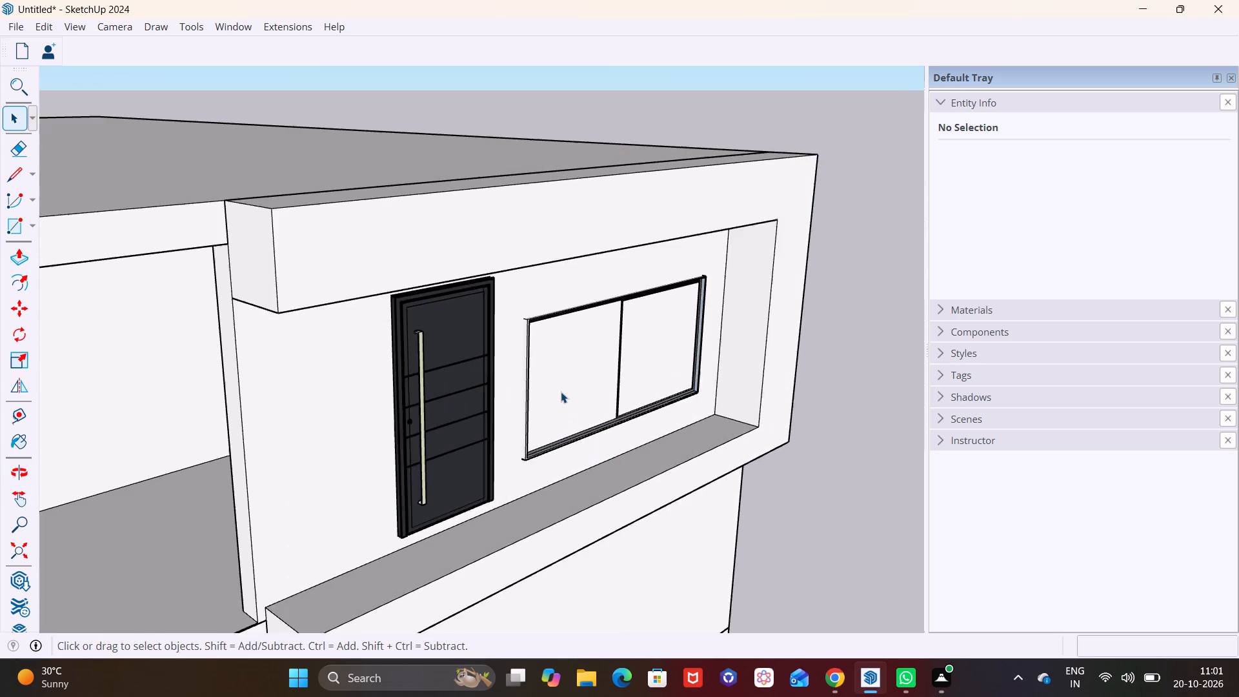
scroll(561, 392, up, 4)
click(559, 463)
key(m)
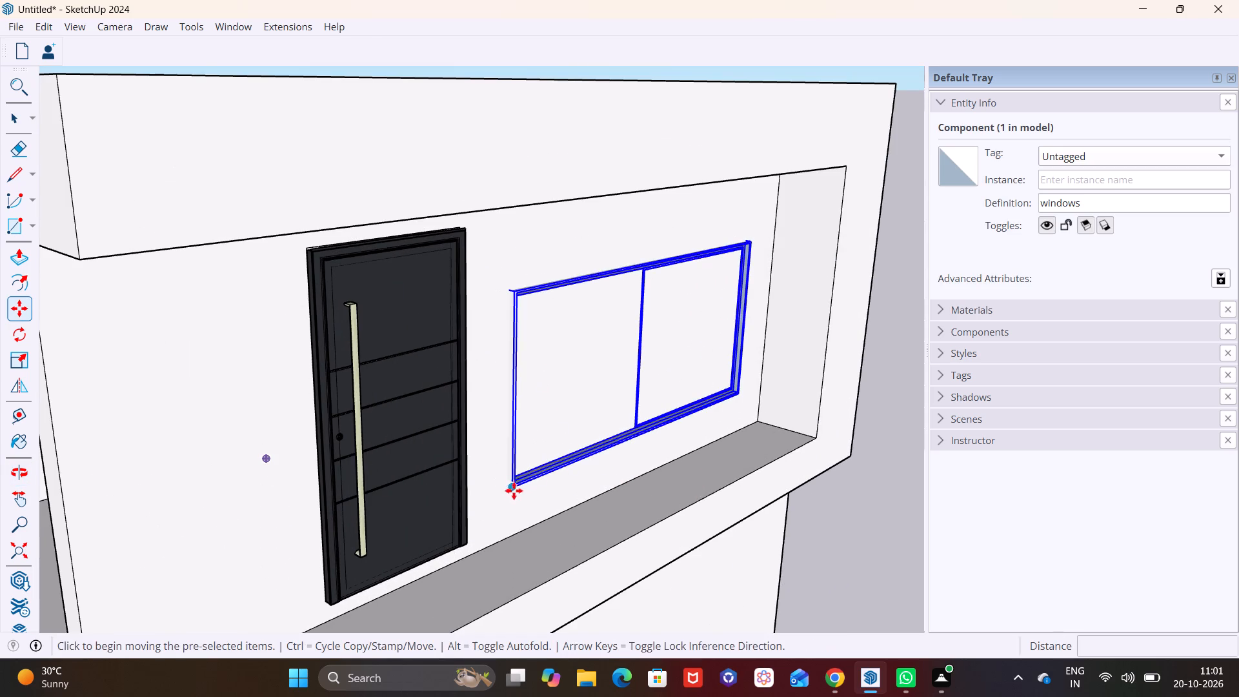
click(516, 489)
click(534, 494)
key(space)
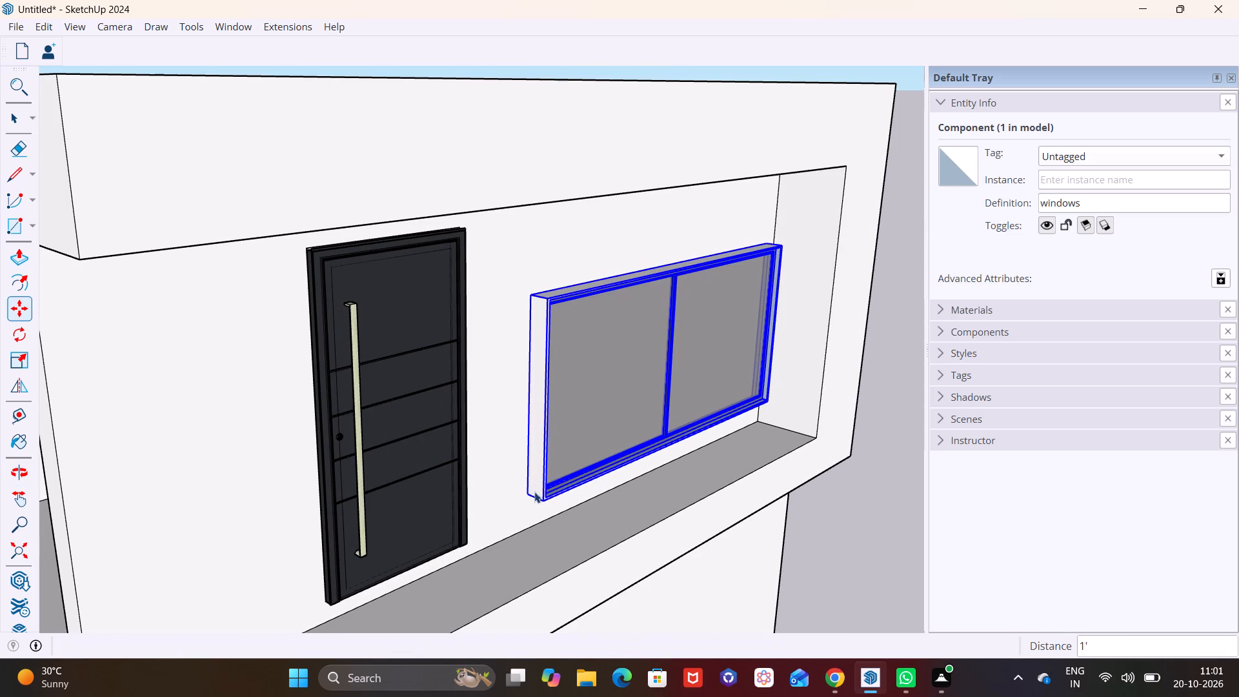
click(809, 551)
Scale the upper-storey window's height upward from its top by a factor of 1.22.
scroll(779, 543, down, 2)
middle_drag(778, 532, 630, 480)
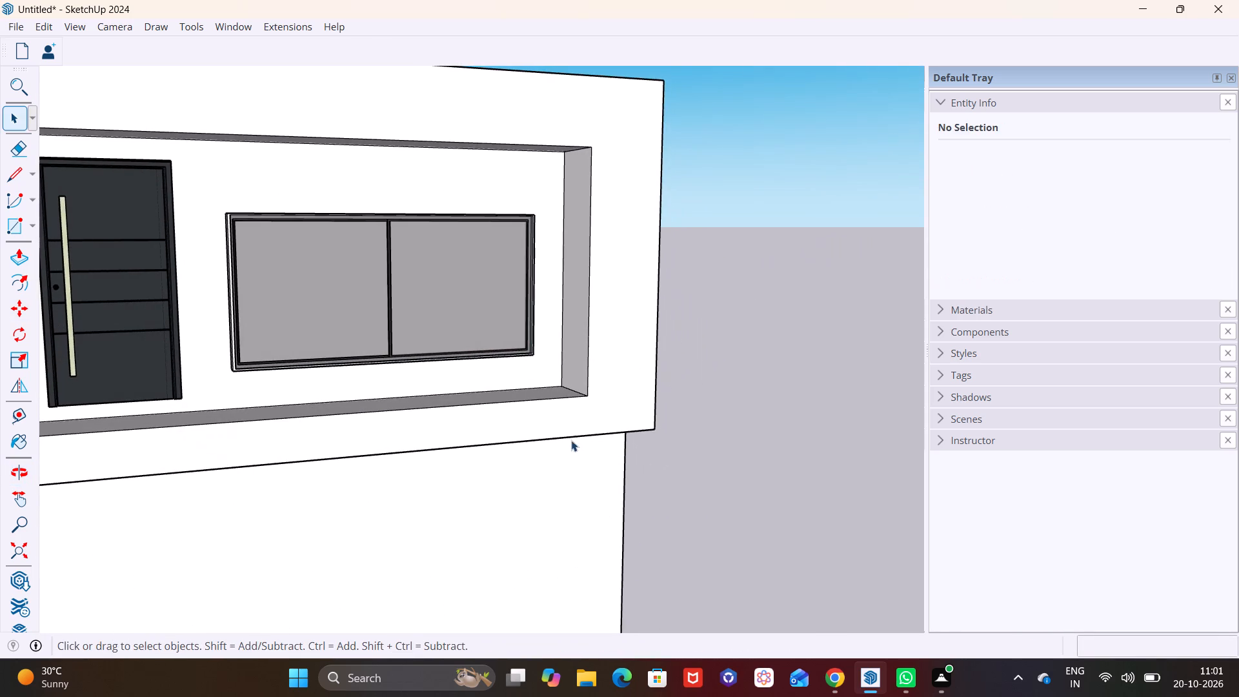
scroll(579, 439, down, 3)
middle_drag(584, 438, 809, 418)
middle_drag(797, 444, 660, 448)
scroll(766, 444, up, 1)
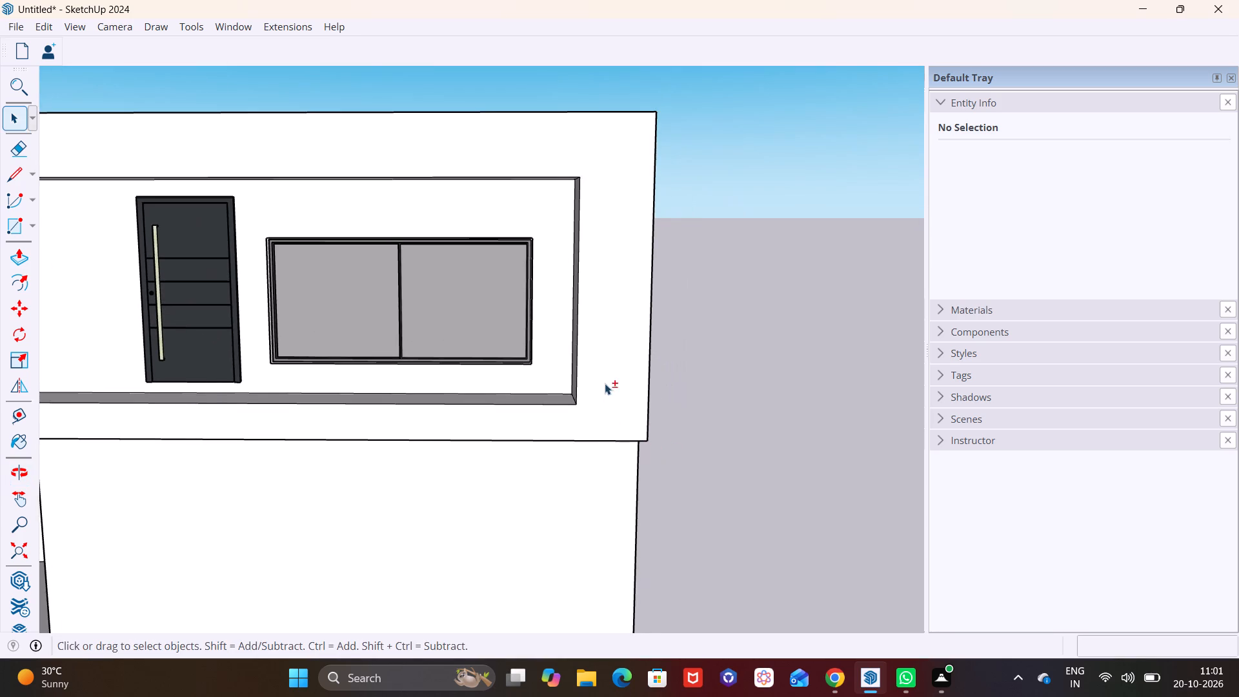
shift+middle_drag(605, 383, 721, 457)
middle_drag(680, 423, 682, 389)
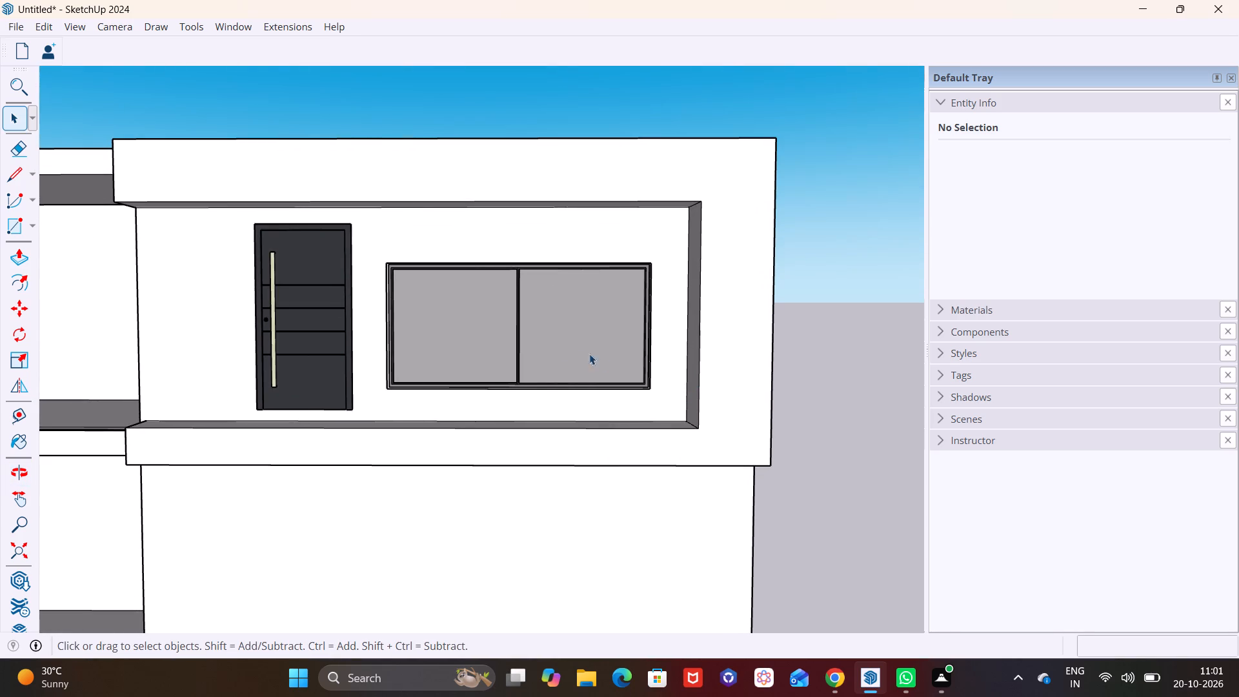
click(506, 340)
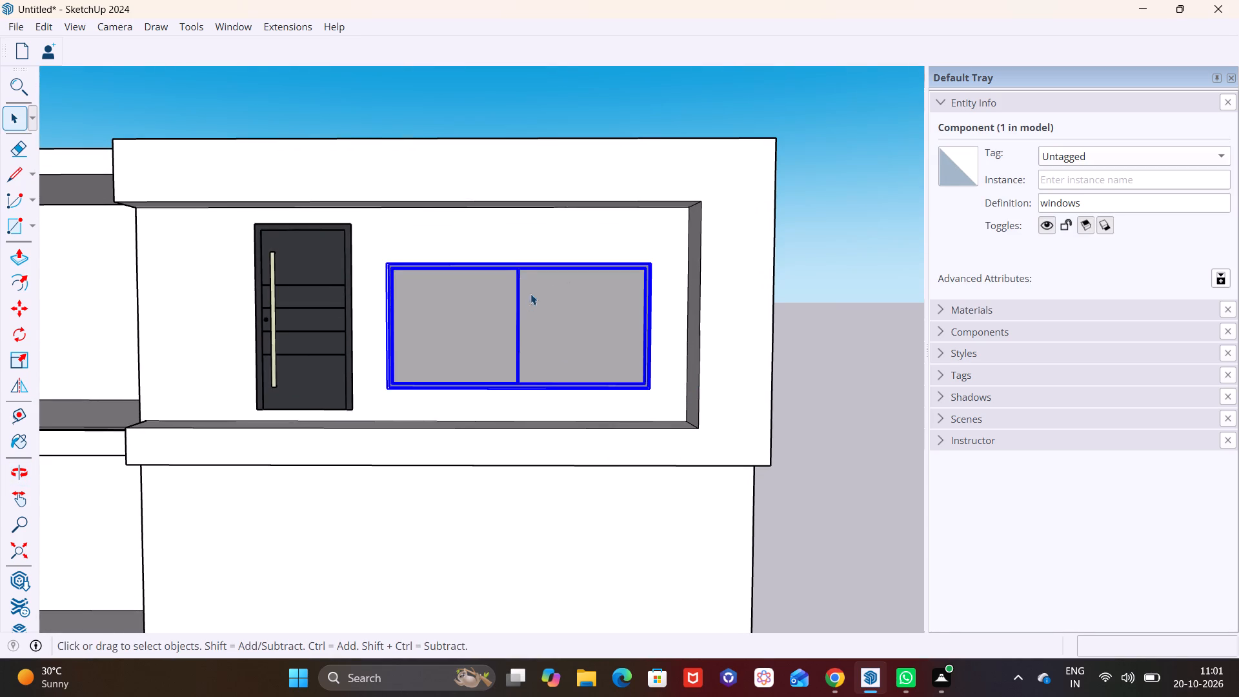
scroll(534, 279, up, 2)
click(27, 362)
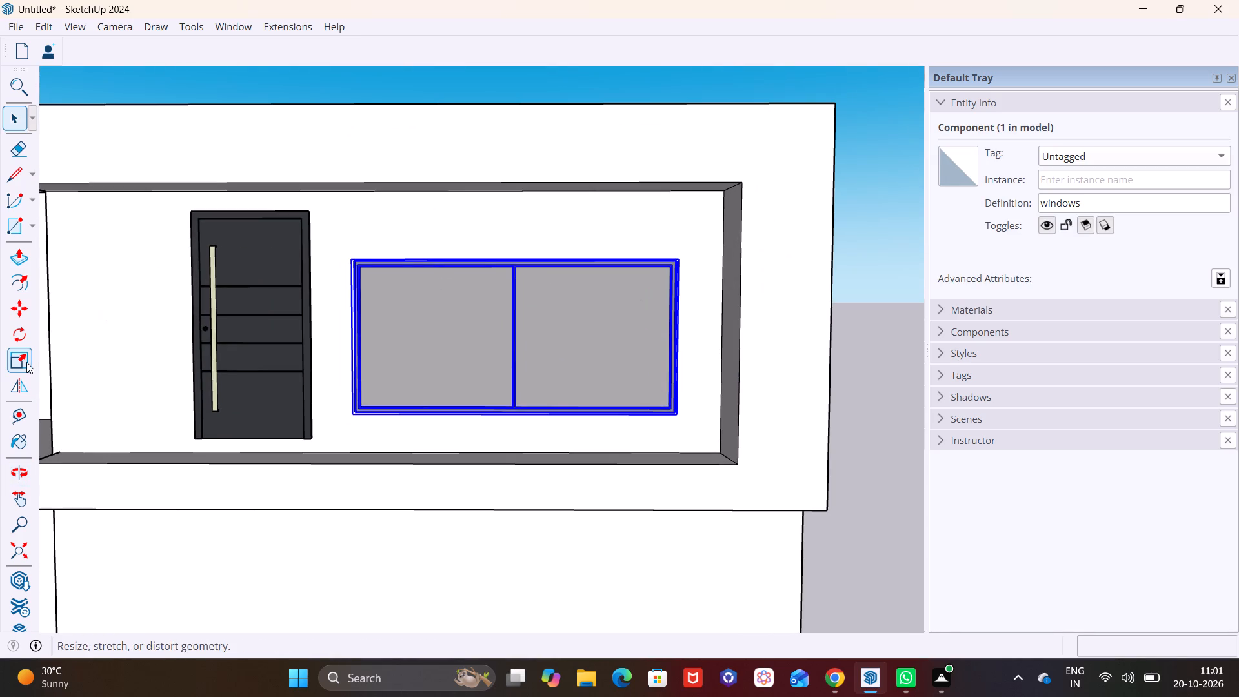
middle_drag(499, 261, 487, 370)
scroll(507, 359, up, 6)
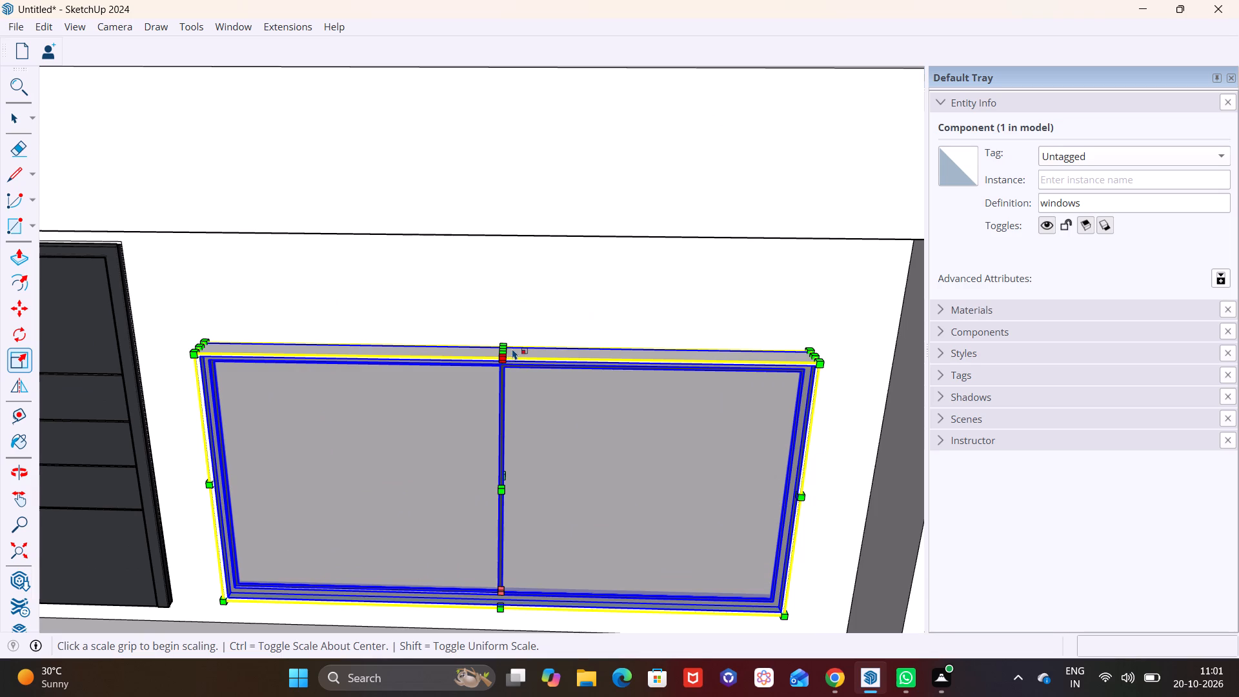
click(505, 348)
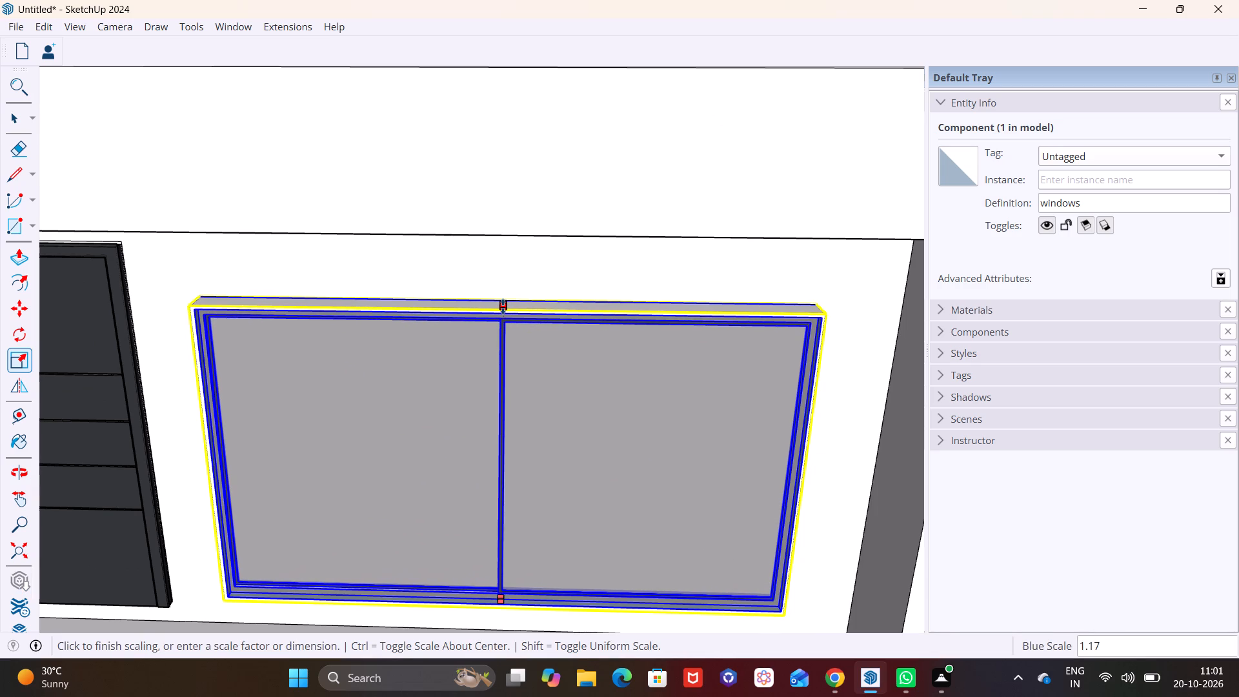
click(505, 291)
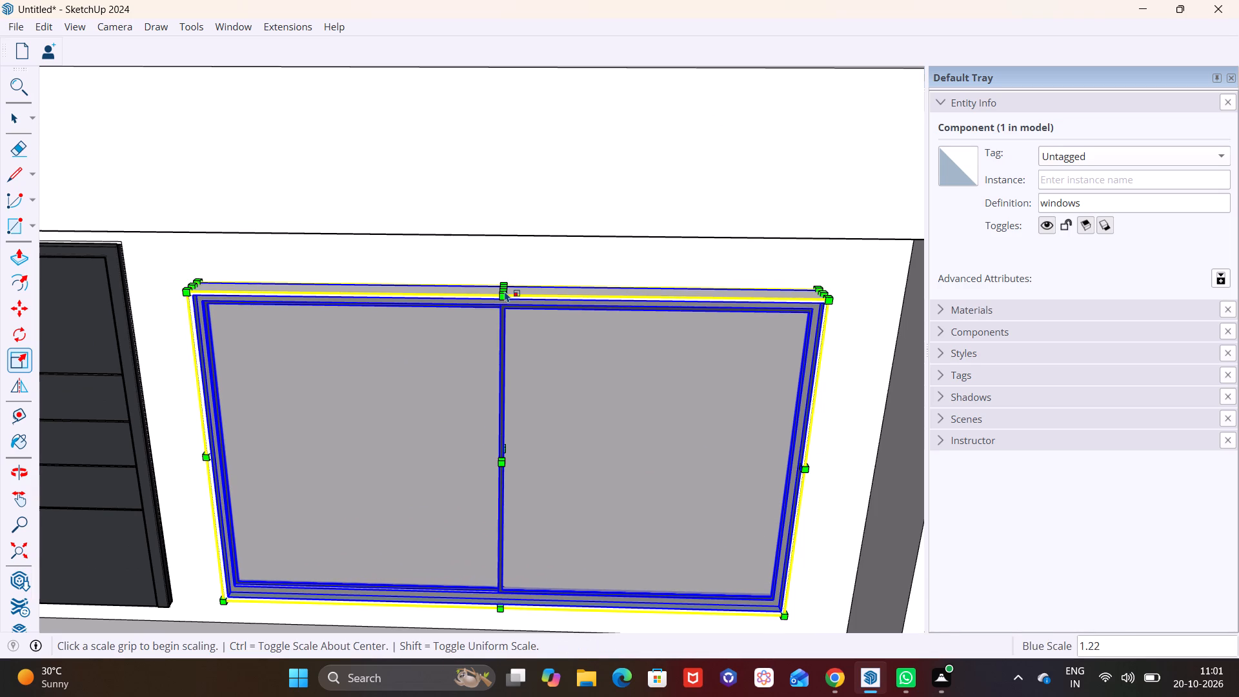
key(space)
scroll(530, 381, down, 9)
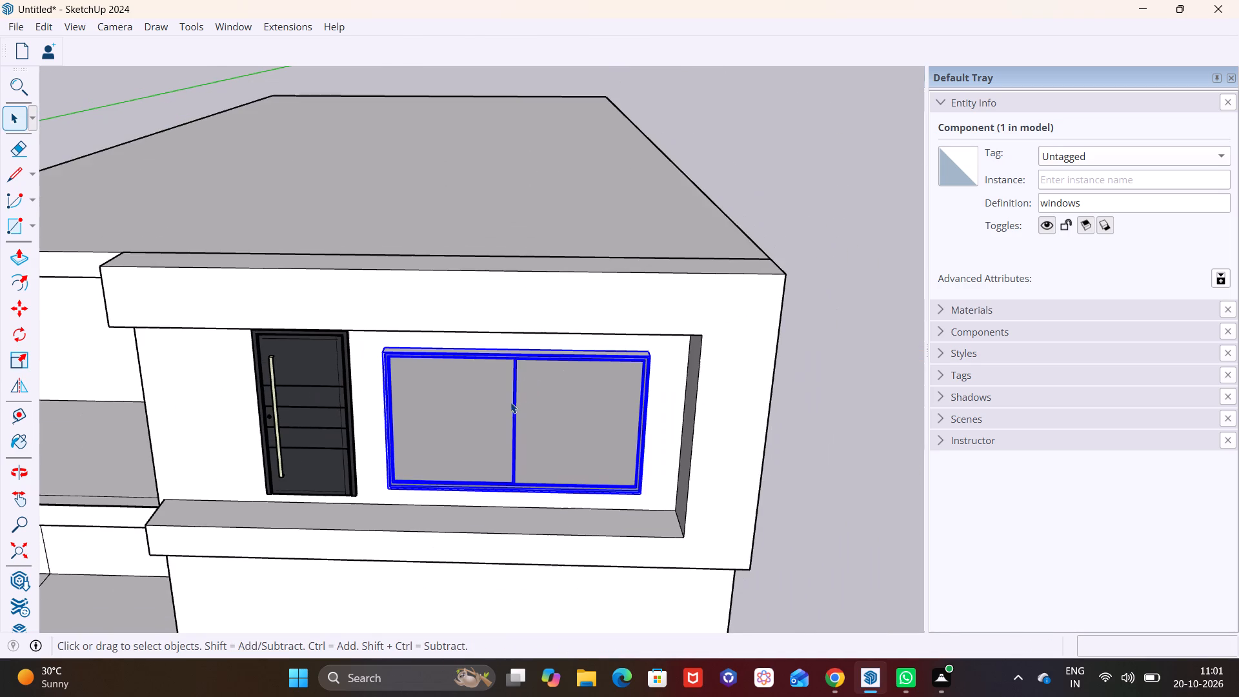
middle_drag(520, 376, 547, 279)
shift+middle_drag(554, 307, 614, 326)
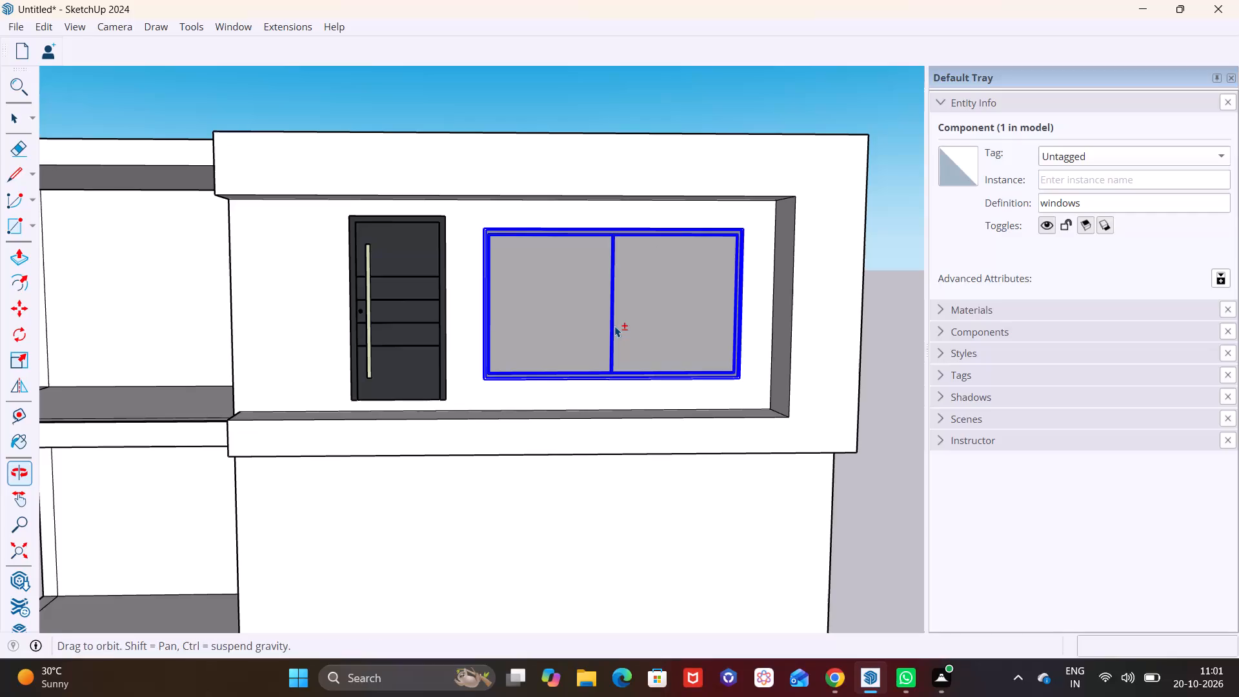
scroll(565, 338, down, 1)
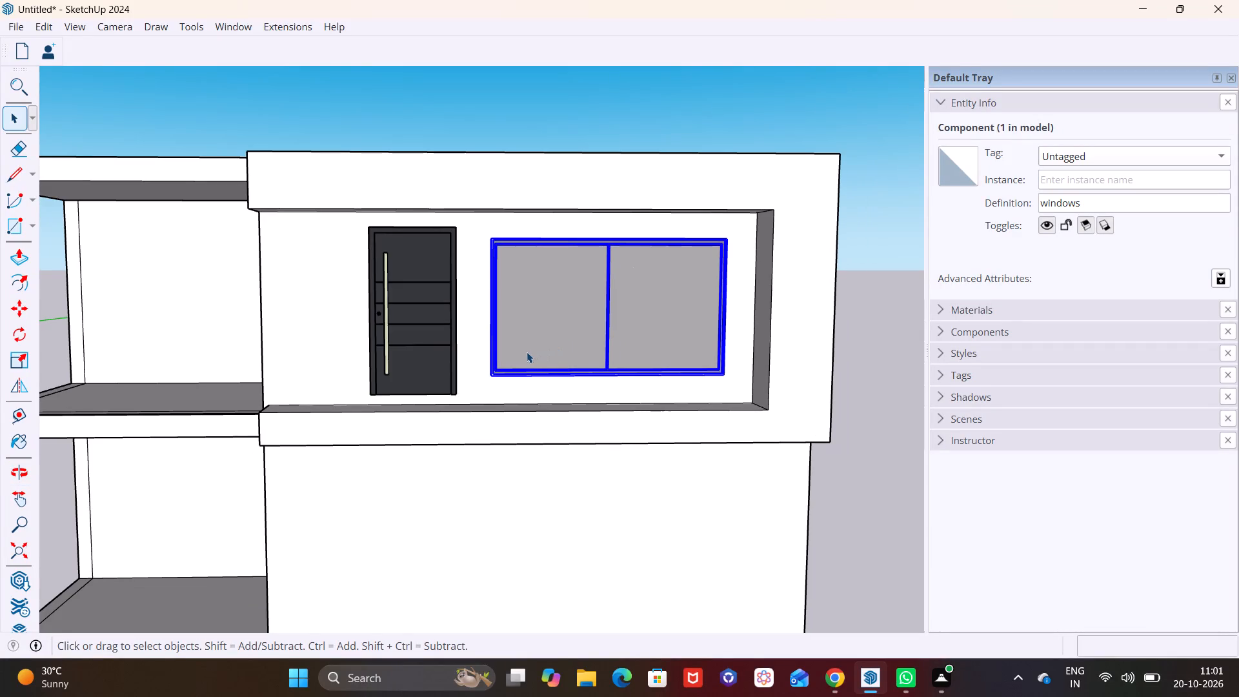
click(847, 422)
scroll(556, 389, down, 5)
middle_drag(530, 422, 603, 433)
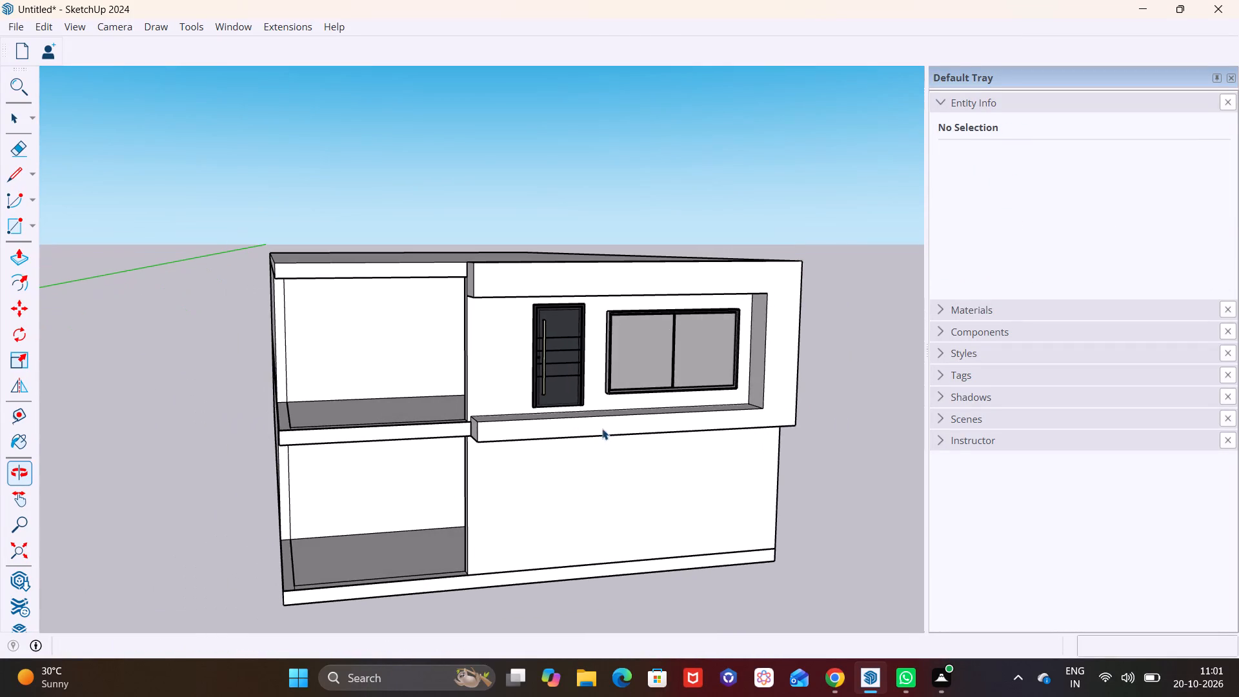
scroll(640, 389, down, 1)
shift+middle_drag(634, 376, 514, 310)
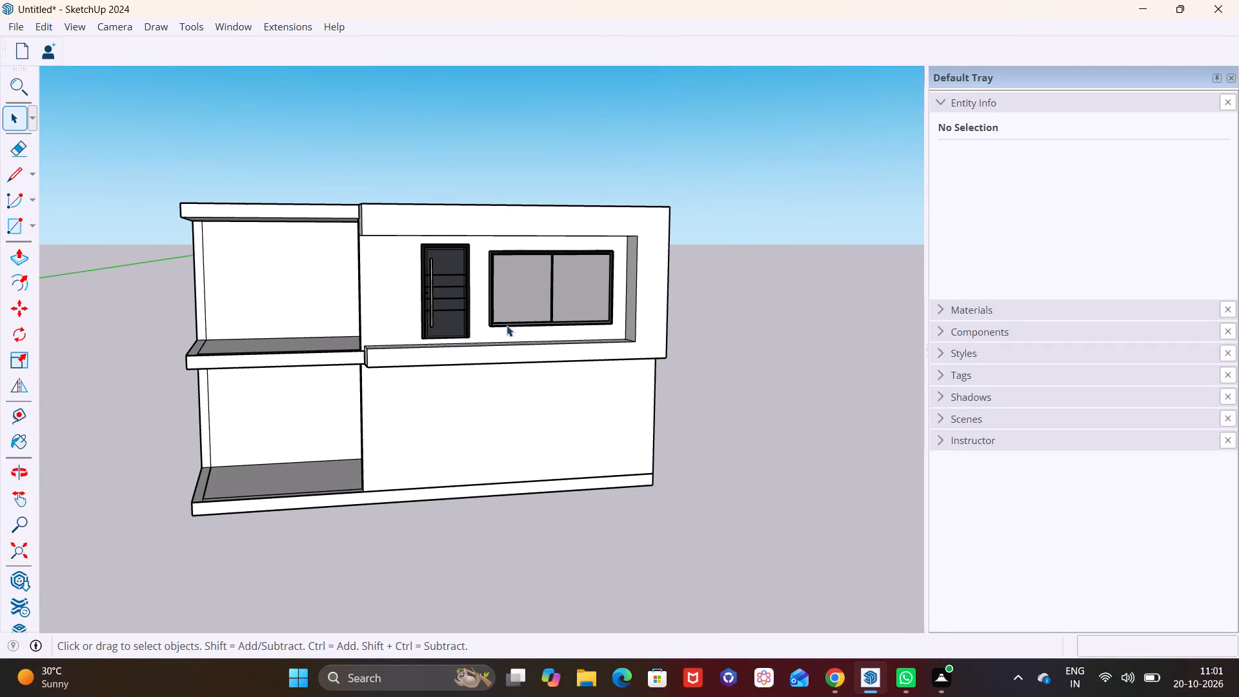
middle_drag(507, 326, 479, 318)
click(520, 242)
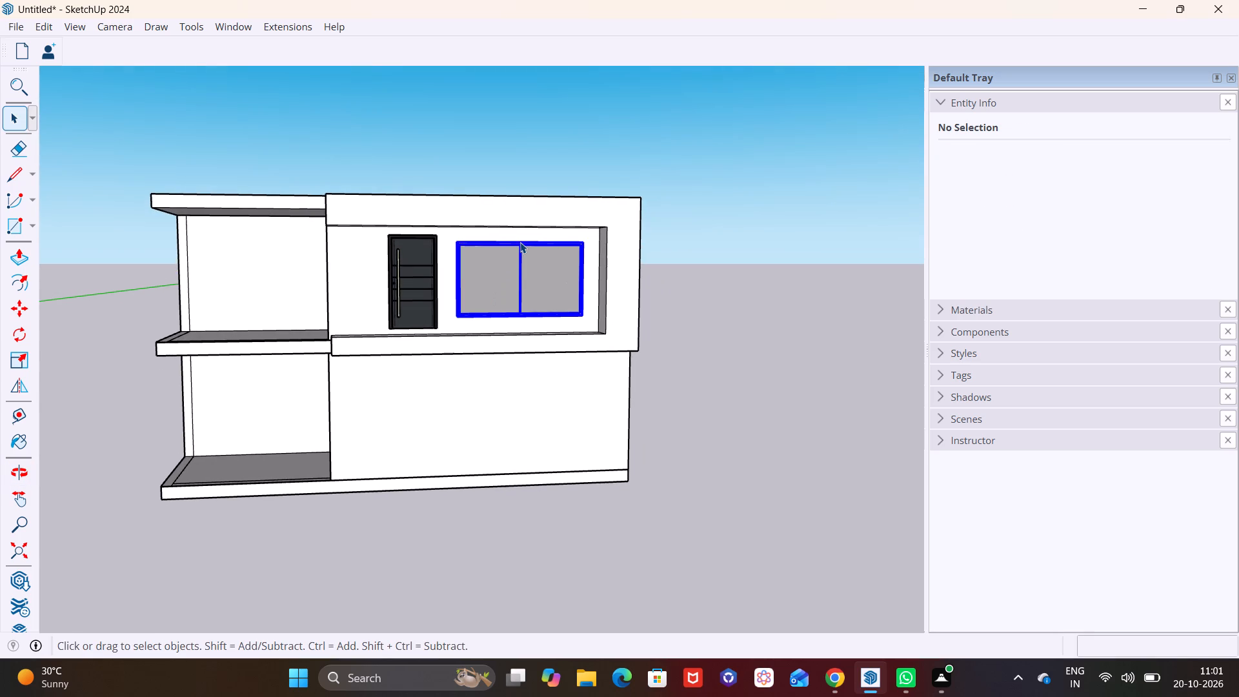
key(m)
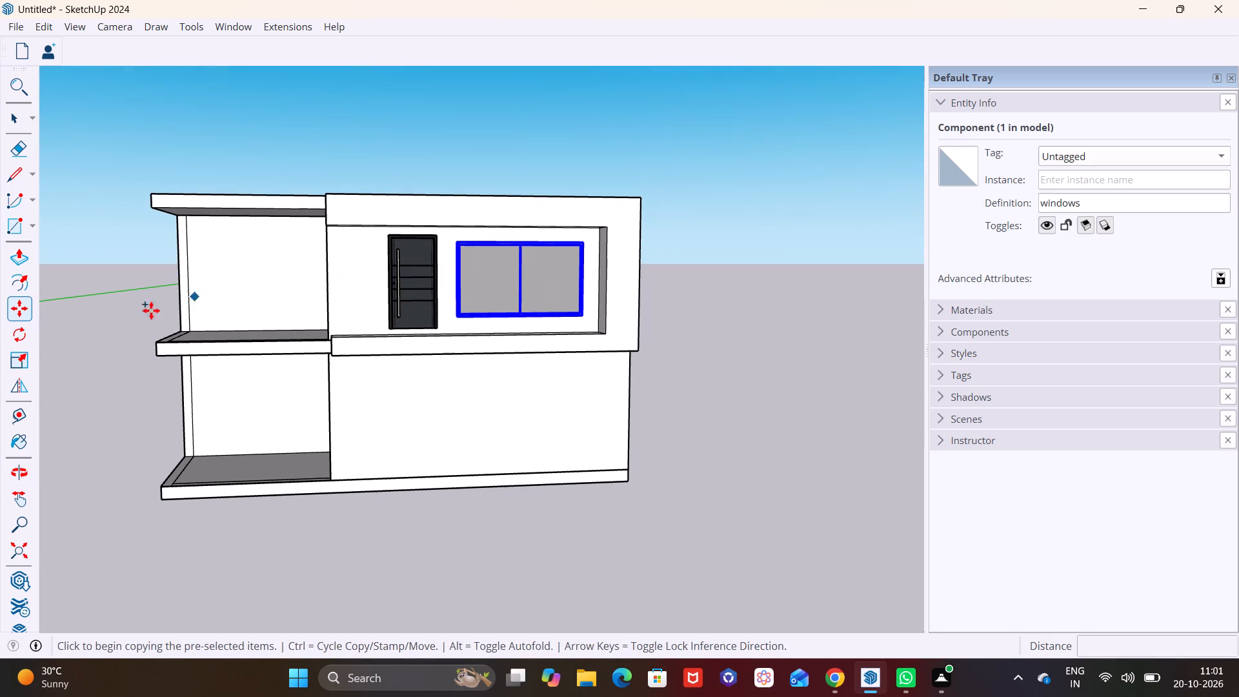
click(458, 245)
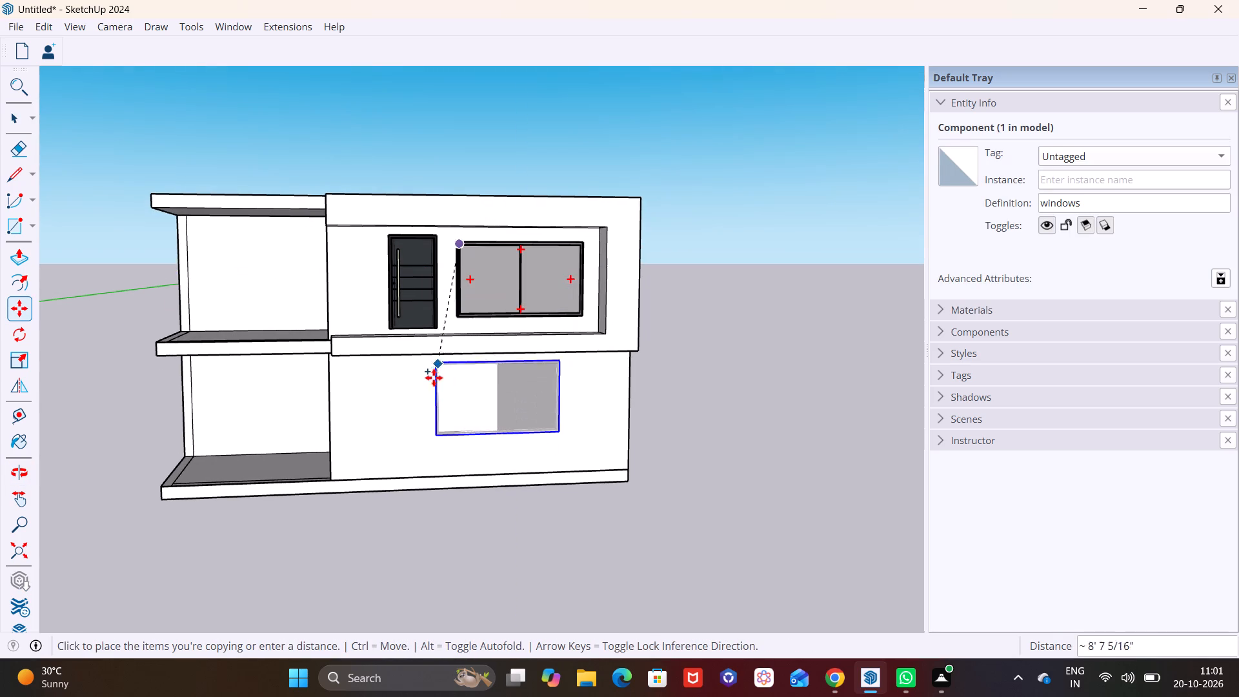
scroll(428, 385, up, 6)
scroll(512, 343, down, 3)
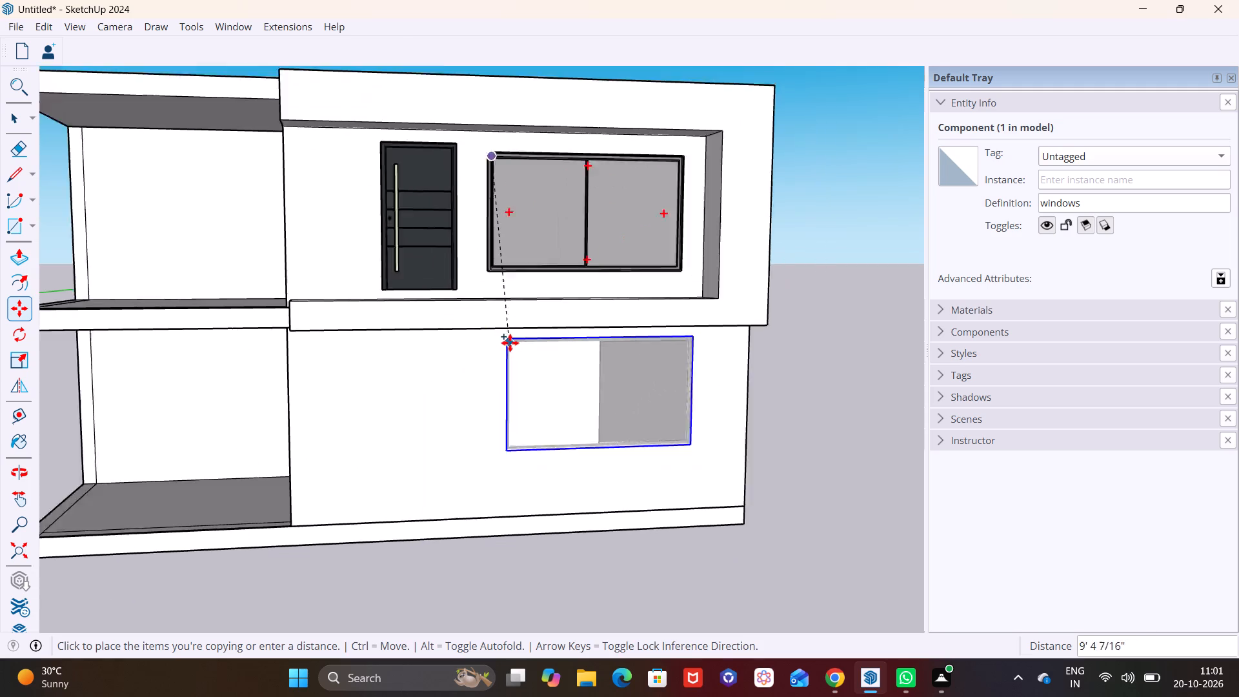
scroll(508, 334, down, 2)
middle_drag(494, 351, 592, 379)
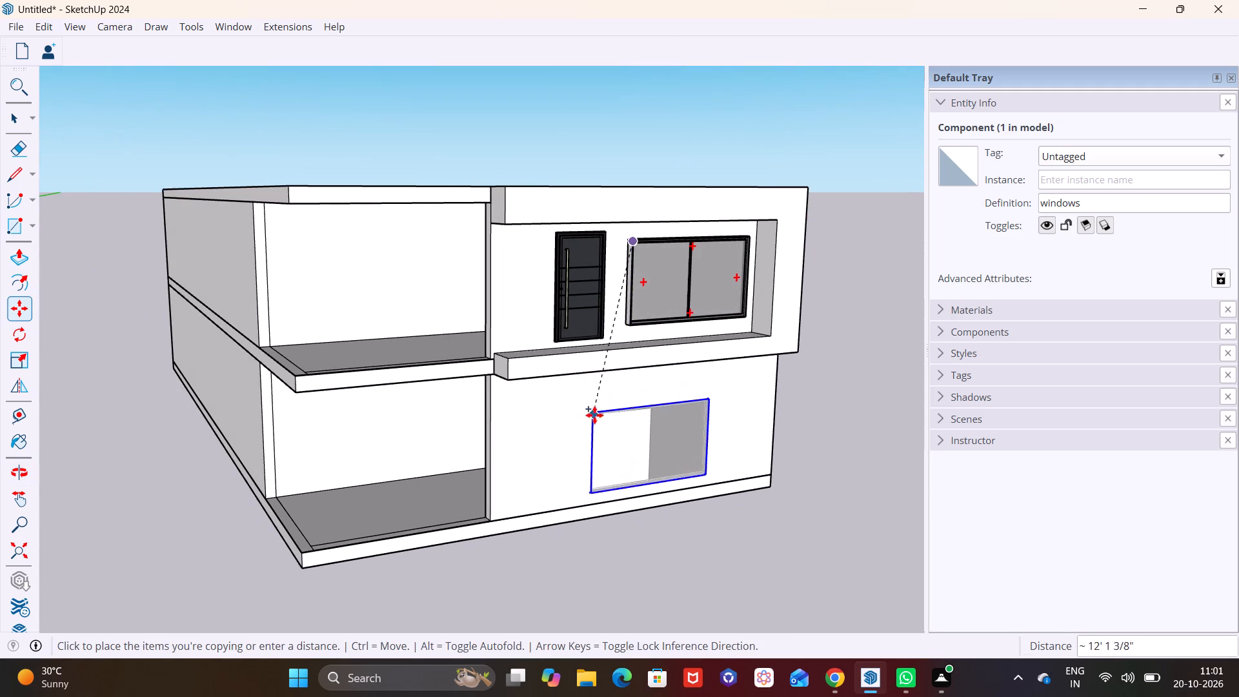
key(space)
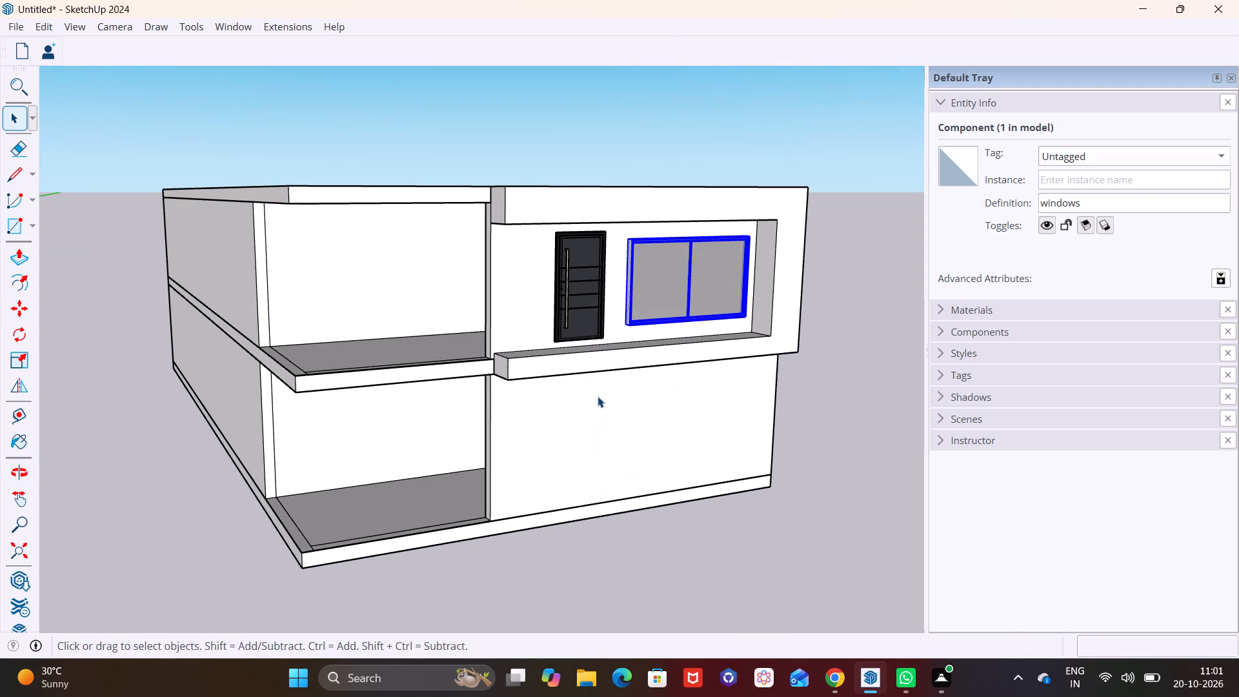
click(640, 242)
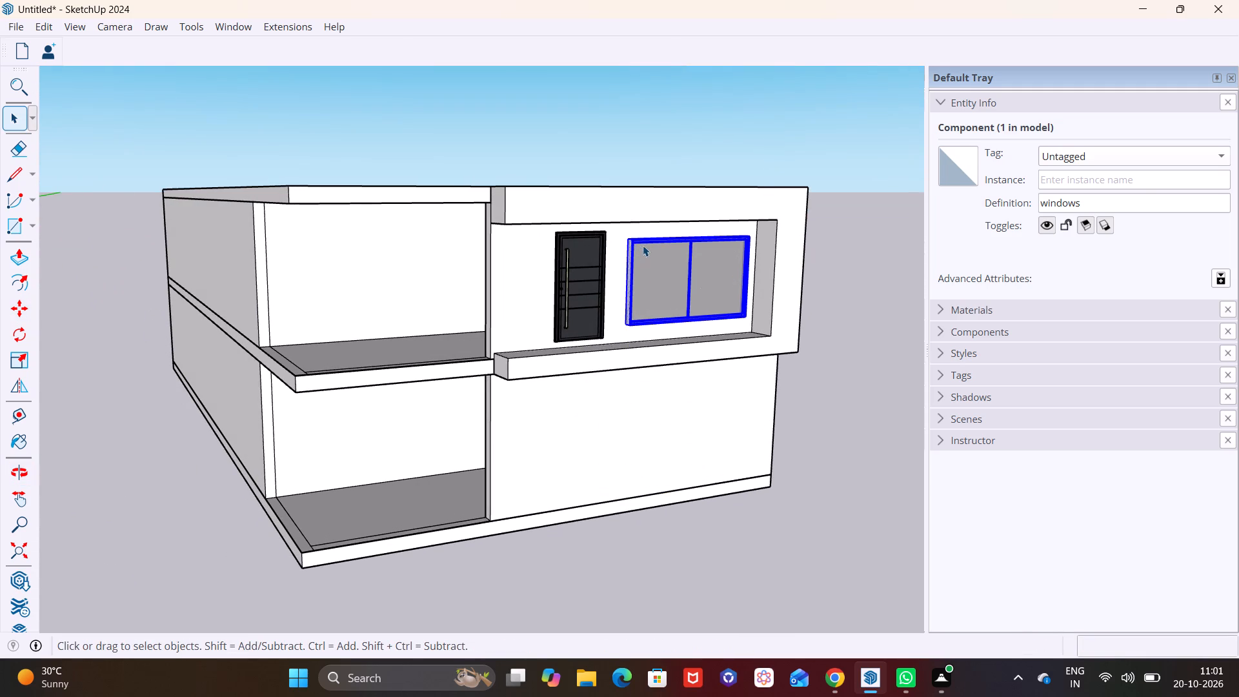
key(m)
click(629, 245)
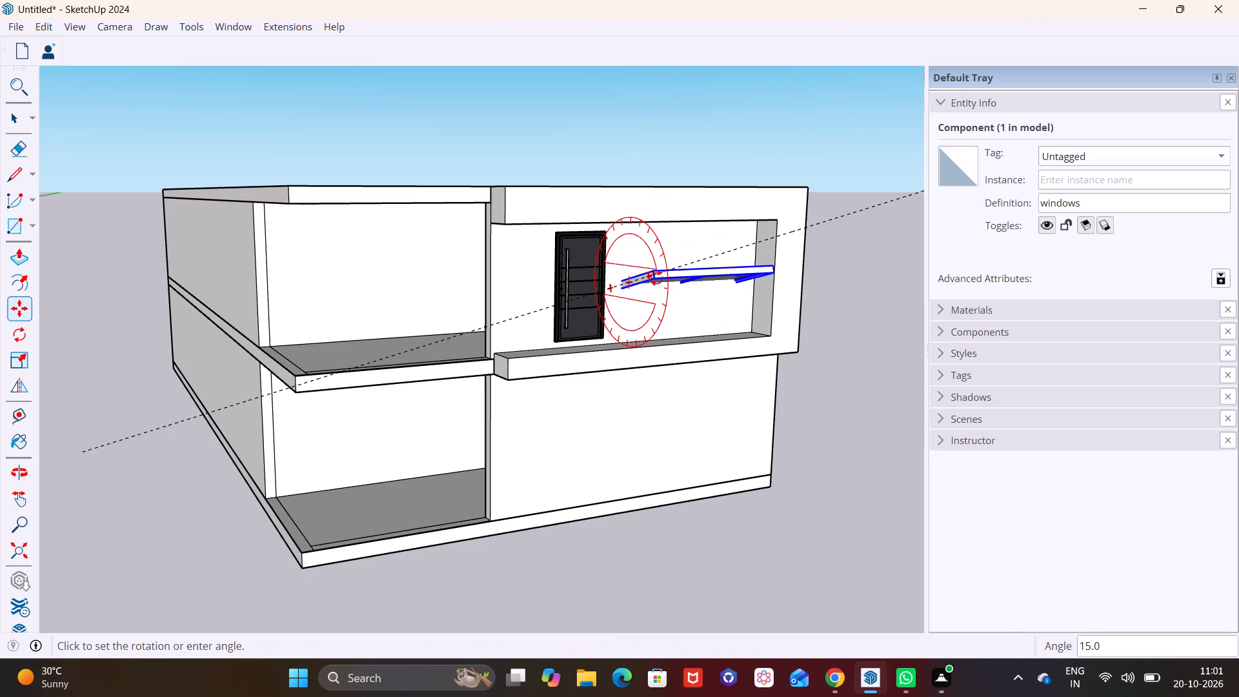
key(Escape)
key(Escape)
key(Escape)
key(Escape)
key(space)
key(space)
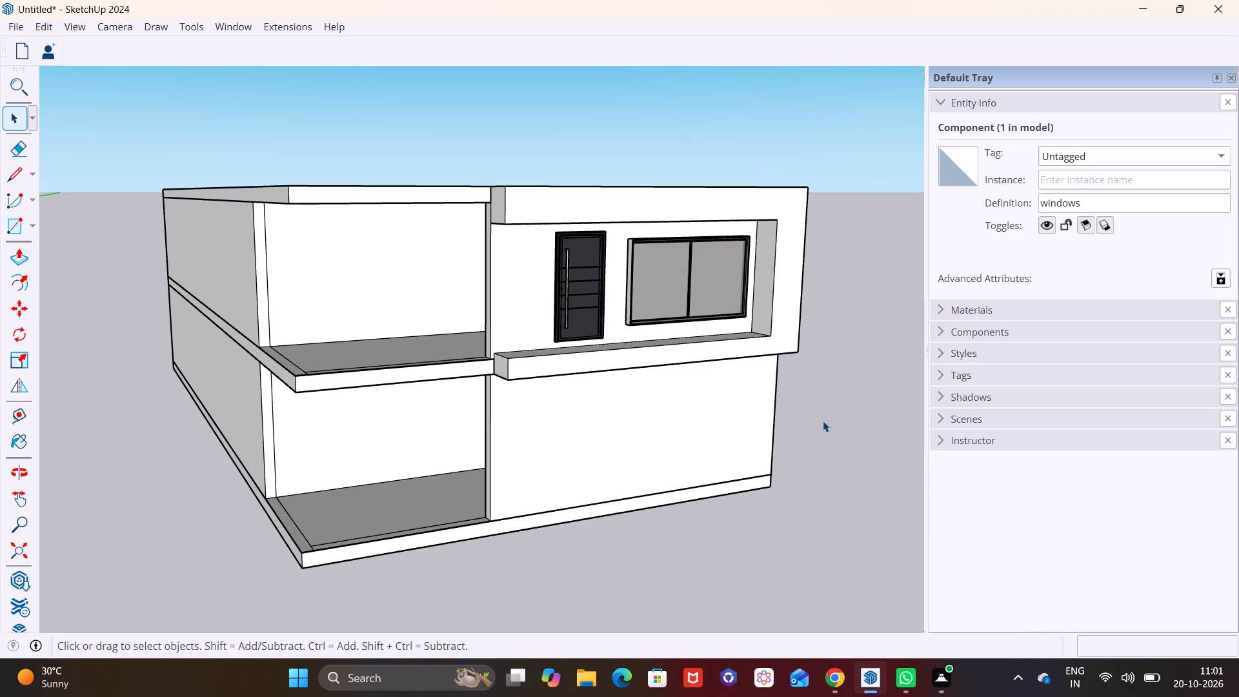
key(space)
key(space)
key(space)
Copy the upper-storey window by its upper corner onto the ground-floor front wall directly below.
click(632, 284)
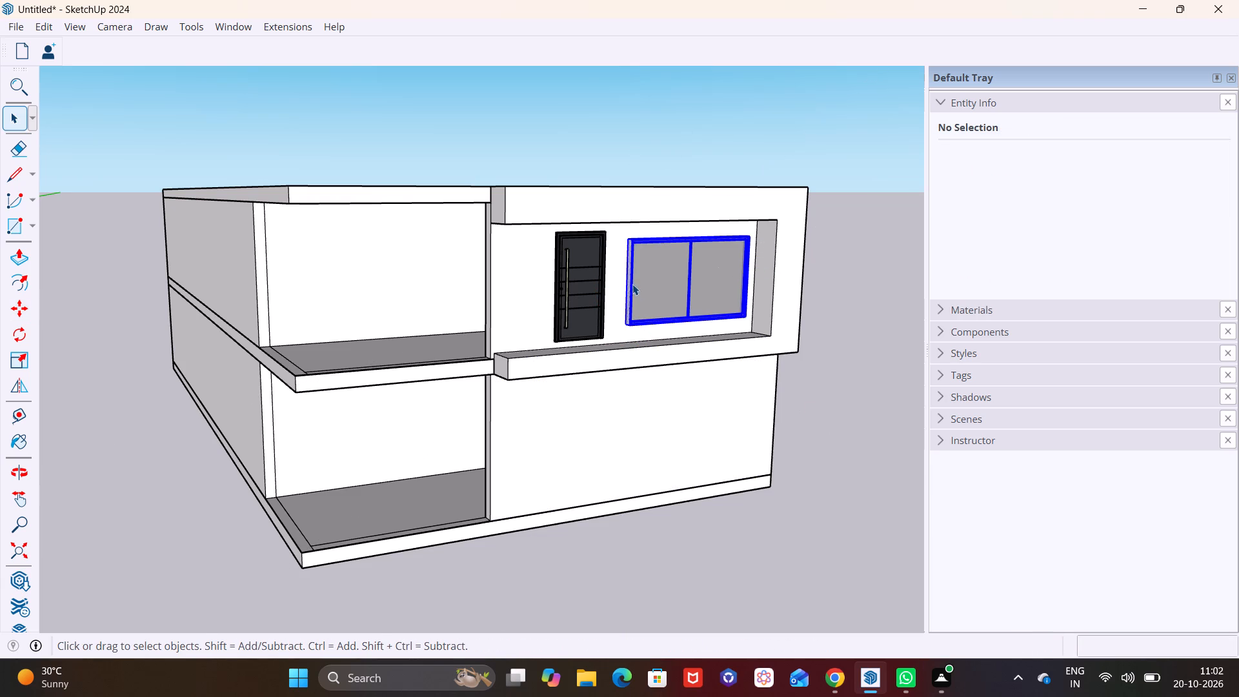
key(m)
click(636, 241)
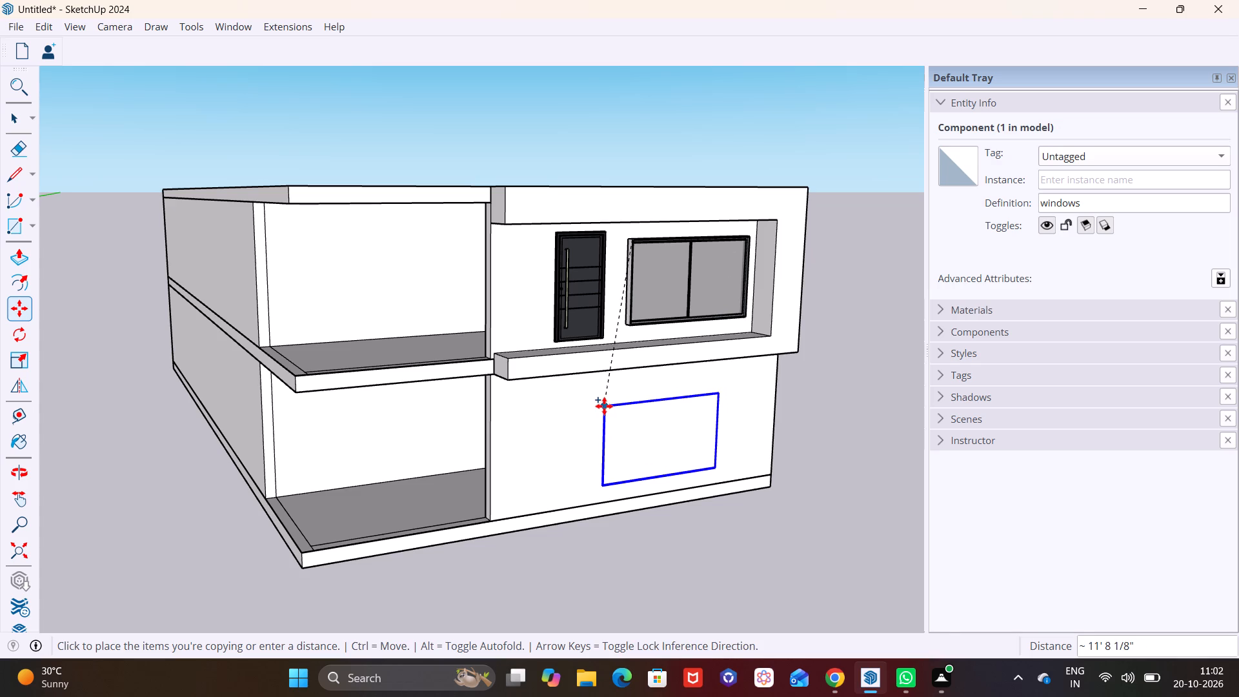
click(611, 414)
key(space)
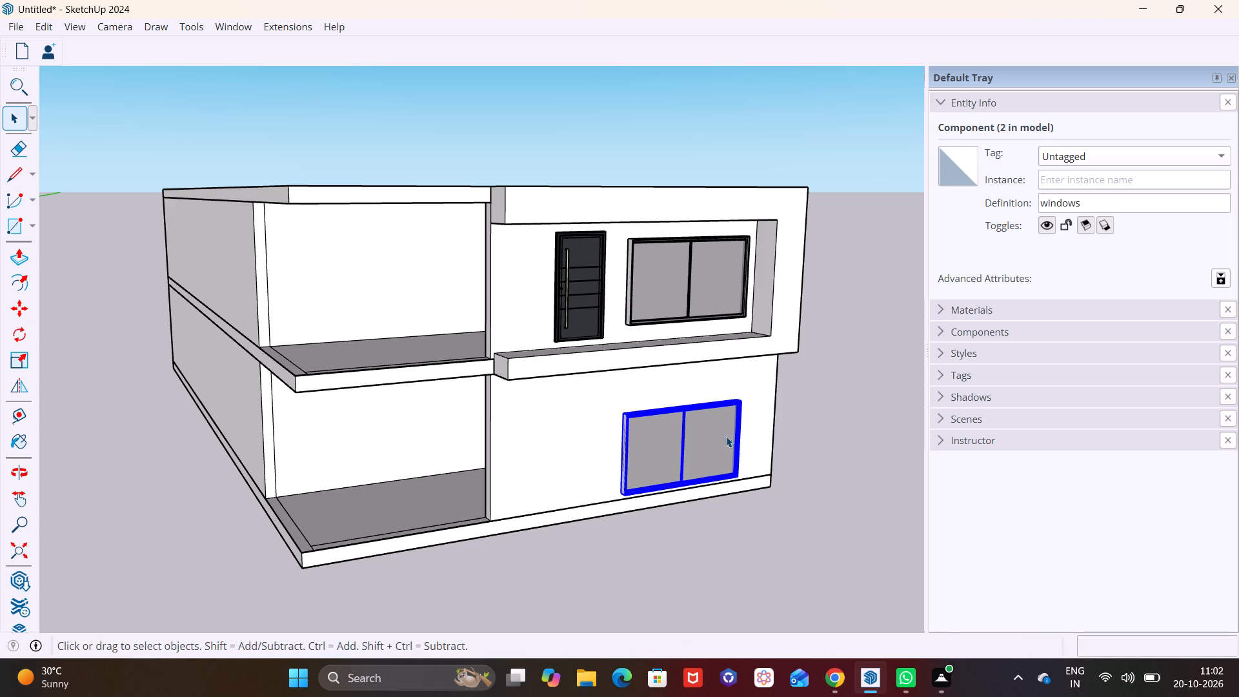
click(791, 503)
Move the ground-floor window 1' straight up the front wall, away from the plinth.
middle_click(725, 469)
scroll(725, 469, up, 2)
middle_drag(705, 449, 801, 432)
scroll(705, 449, up, 1)
scroll(729, 393, up, 2)
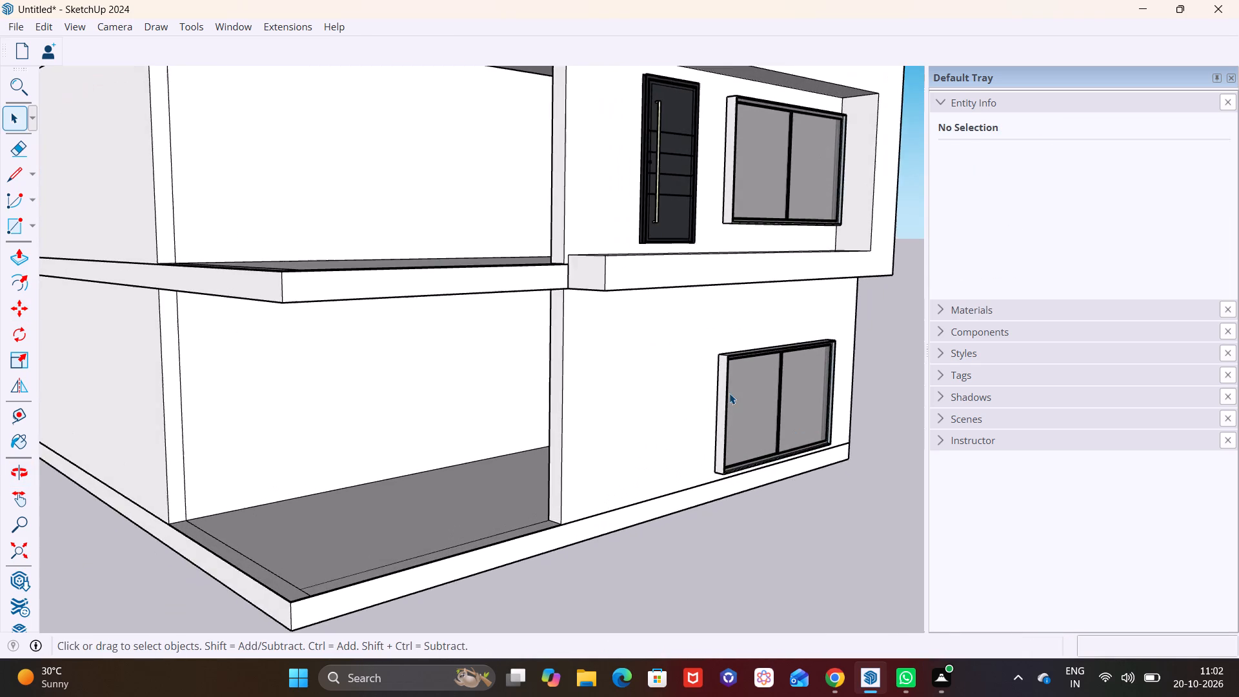
scroll(736, 382, down, 6)
click(734, 379)
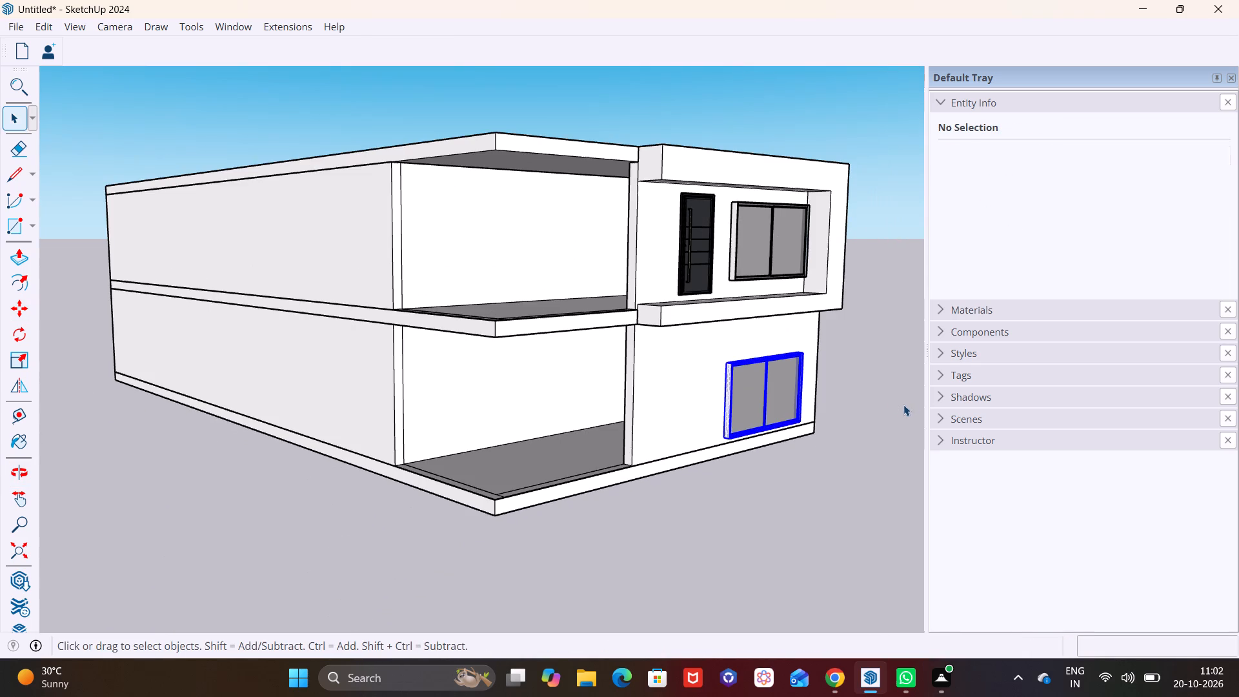
key(m)
click(737, 365)
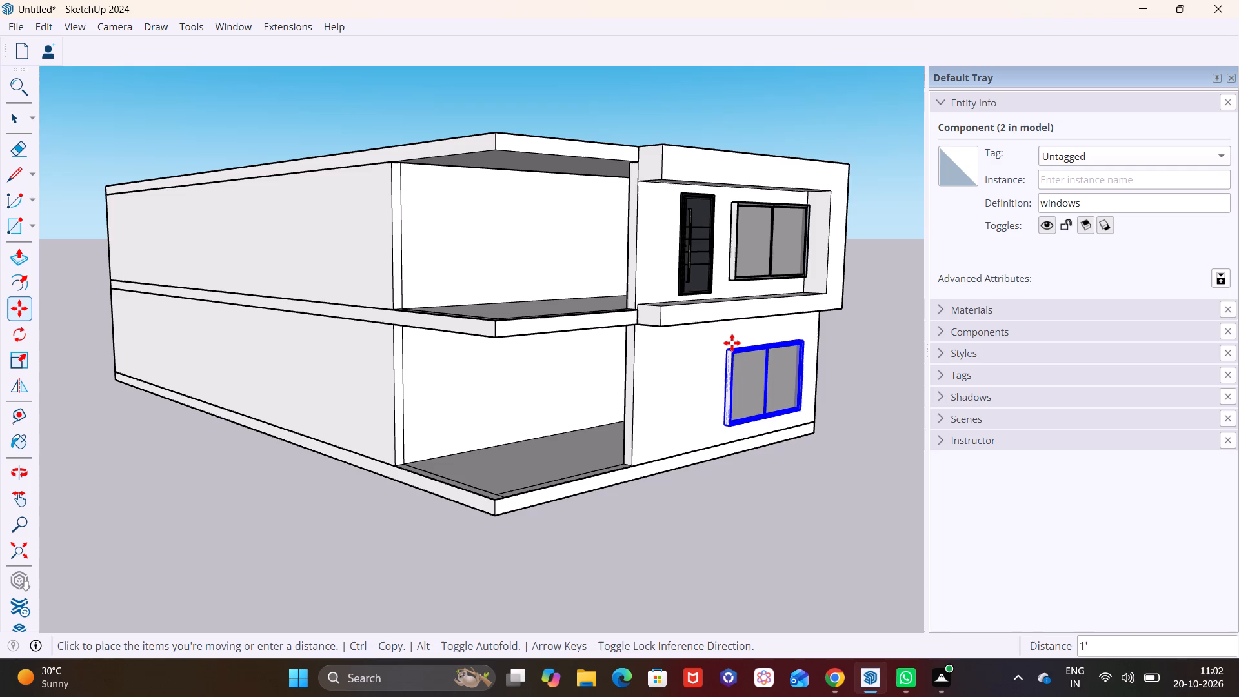
click(732, 343)
key(space)
click(875, 430)
Move the ground-floor window horizontally along the front wall toward the open porch, roughly centring it on the wall.
middle_drag(835, 416, 627, 380)
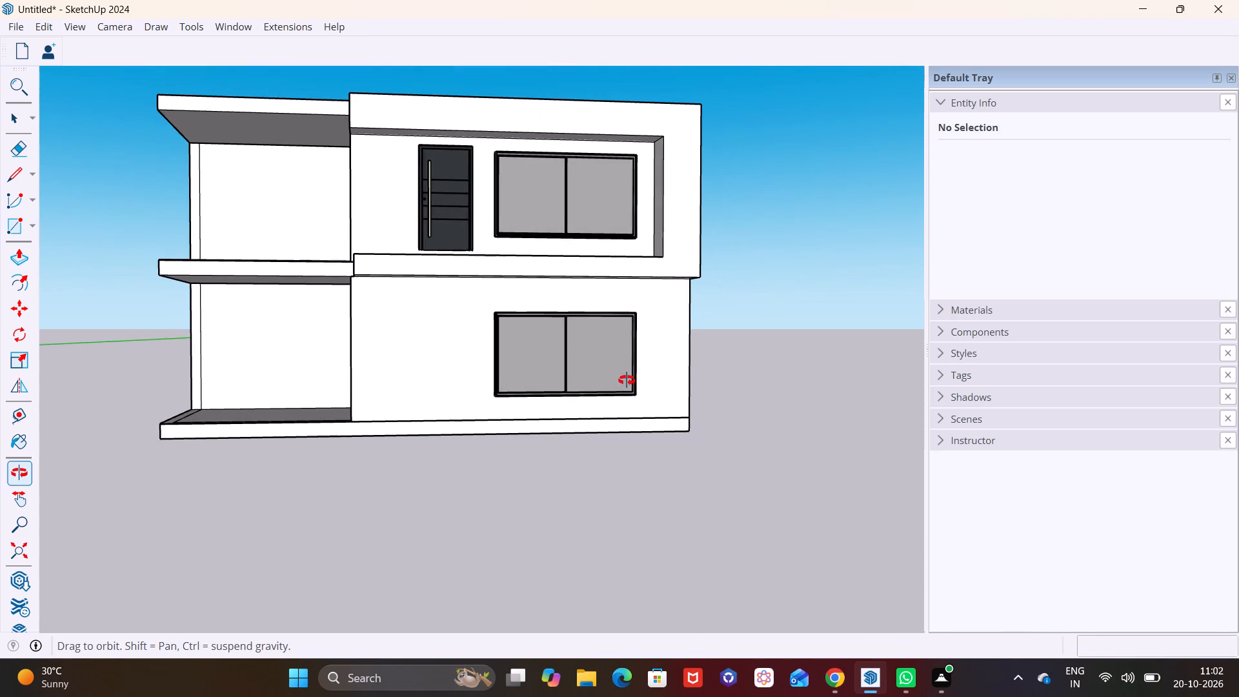
middle_drag(627, 380, 623, 381)
scroll(603, 371, up, 2)
shift+middle_drag(594, 372, 671, 379)
scroll(644, 372, up, 2)
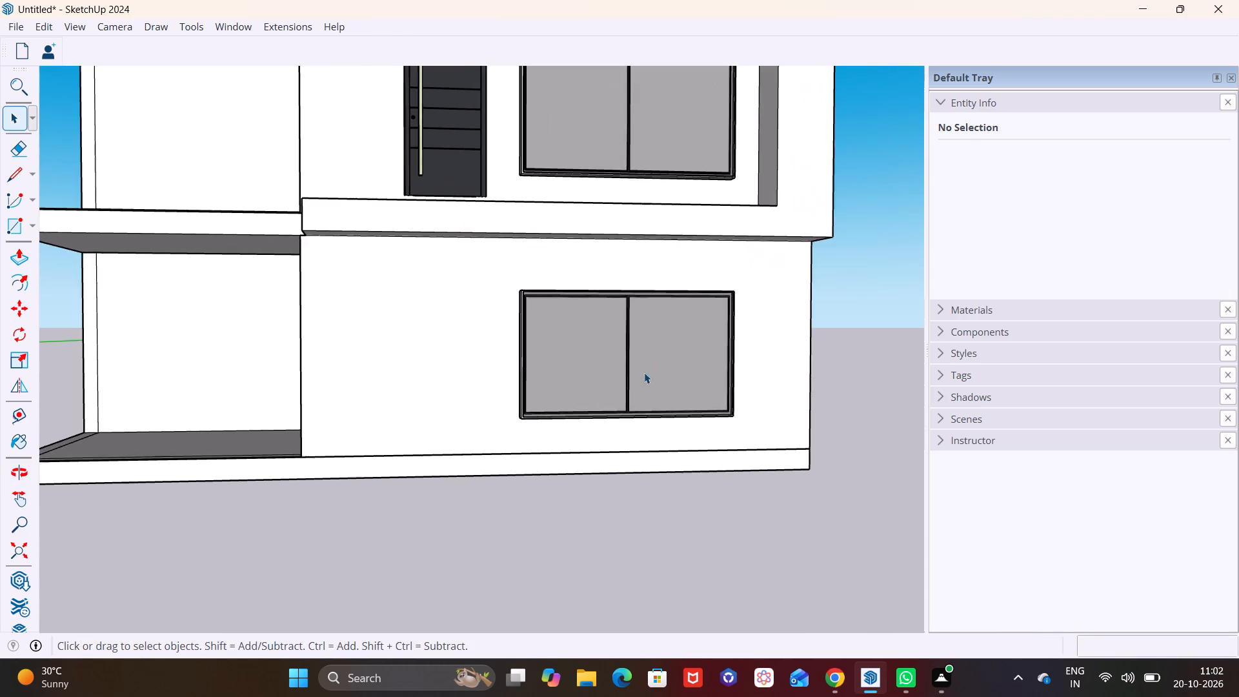
middle_drag(628, 374, 586, 412)
click(577, 410)
key(m)
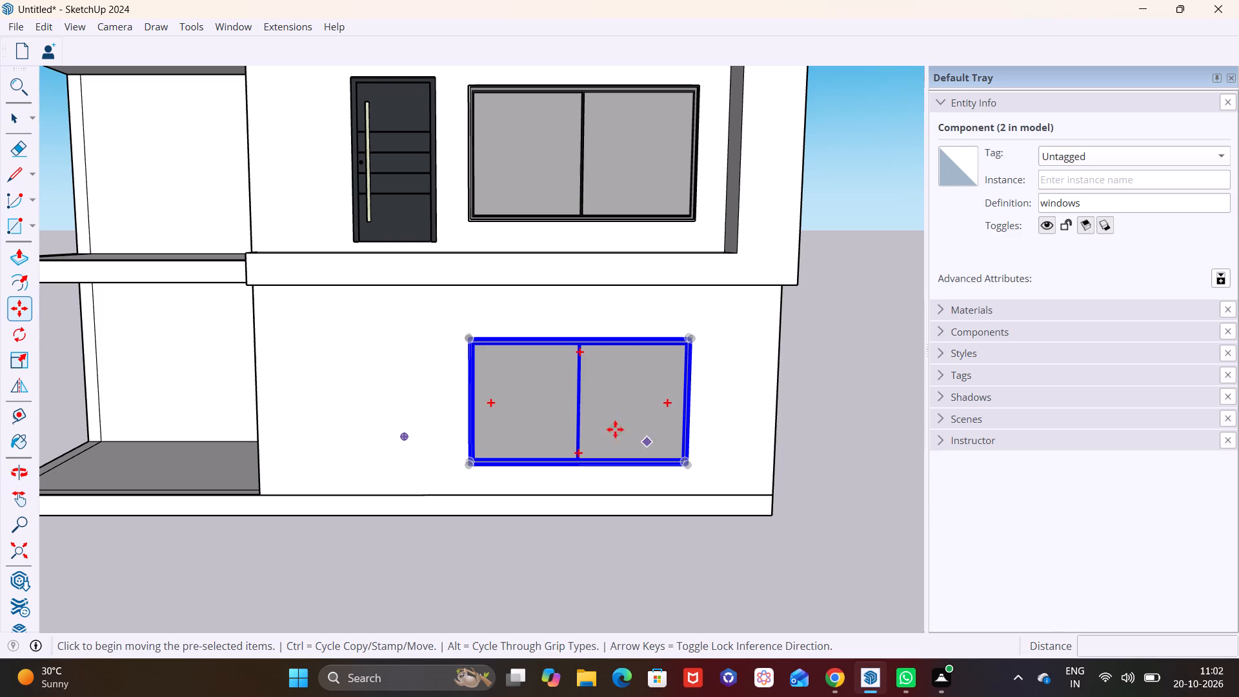
click(688, 337)
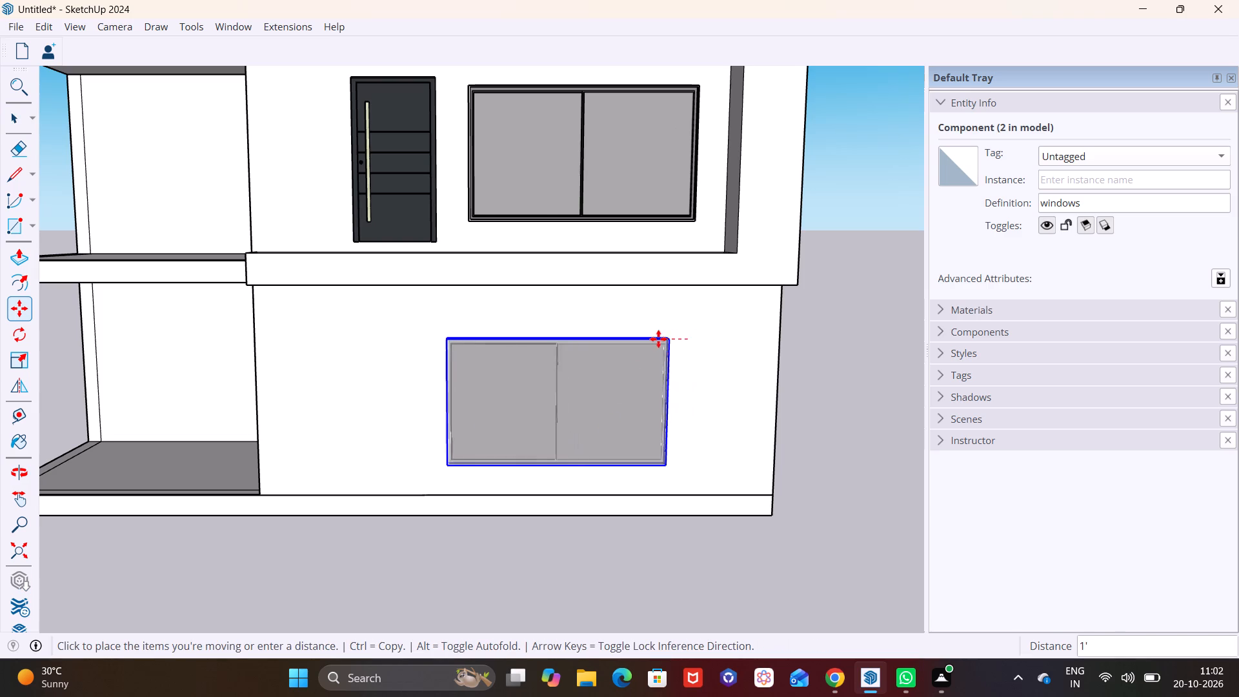
click(641, 339)
key(space)
click(850, 408)
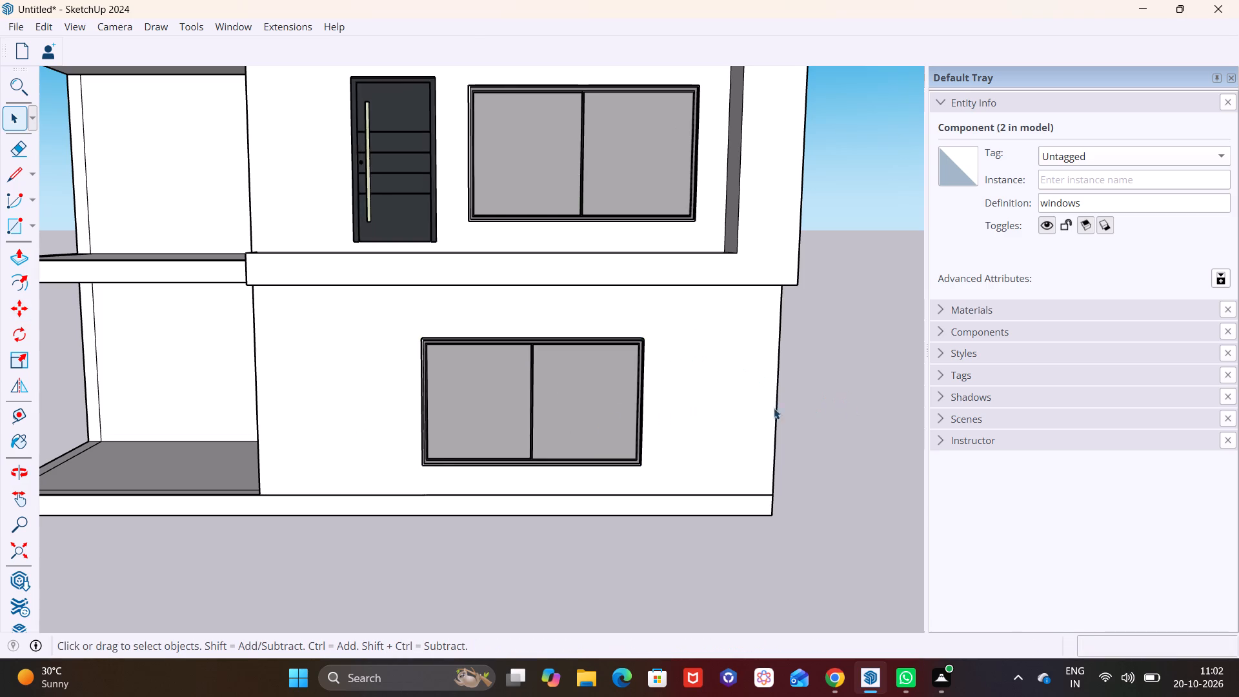
Examine the placement of the door and both windows on the house front from several angles.
scroll(666, 412, down, 8)
scroll(599, 452, down, 2)
middle_drag(612, 450, 707, 423)
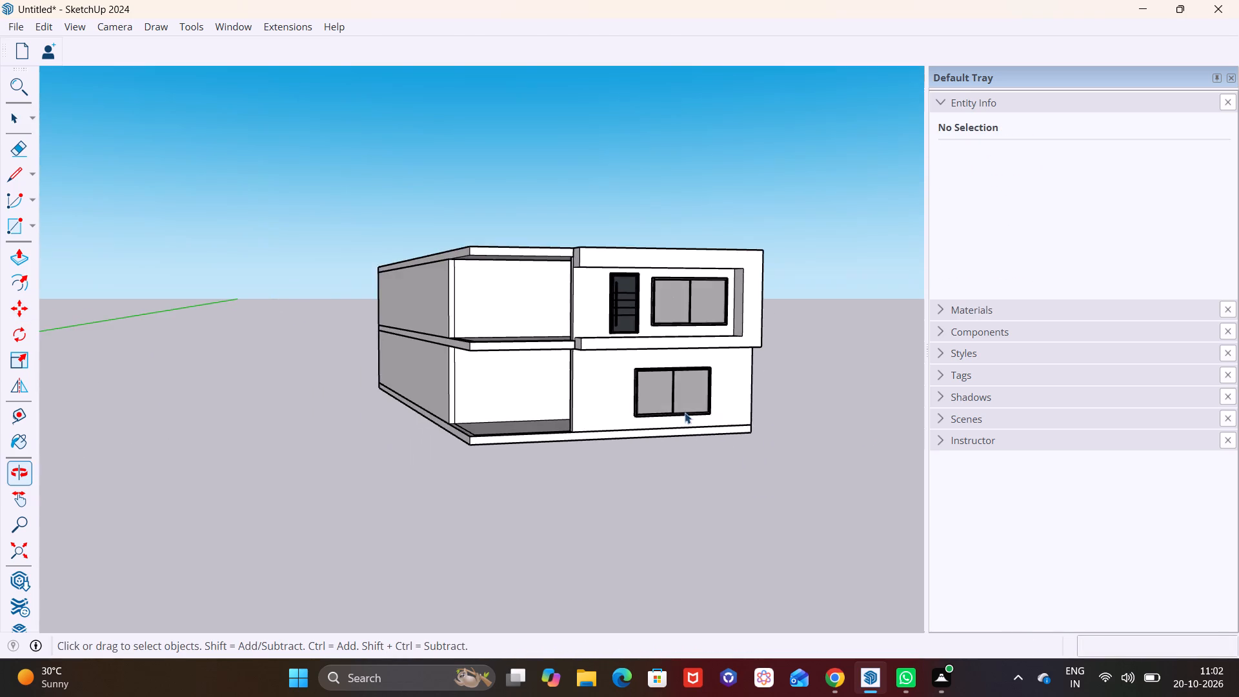
scroll(673, 405, down, 3)
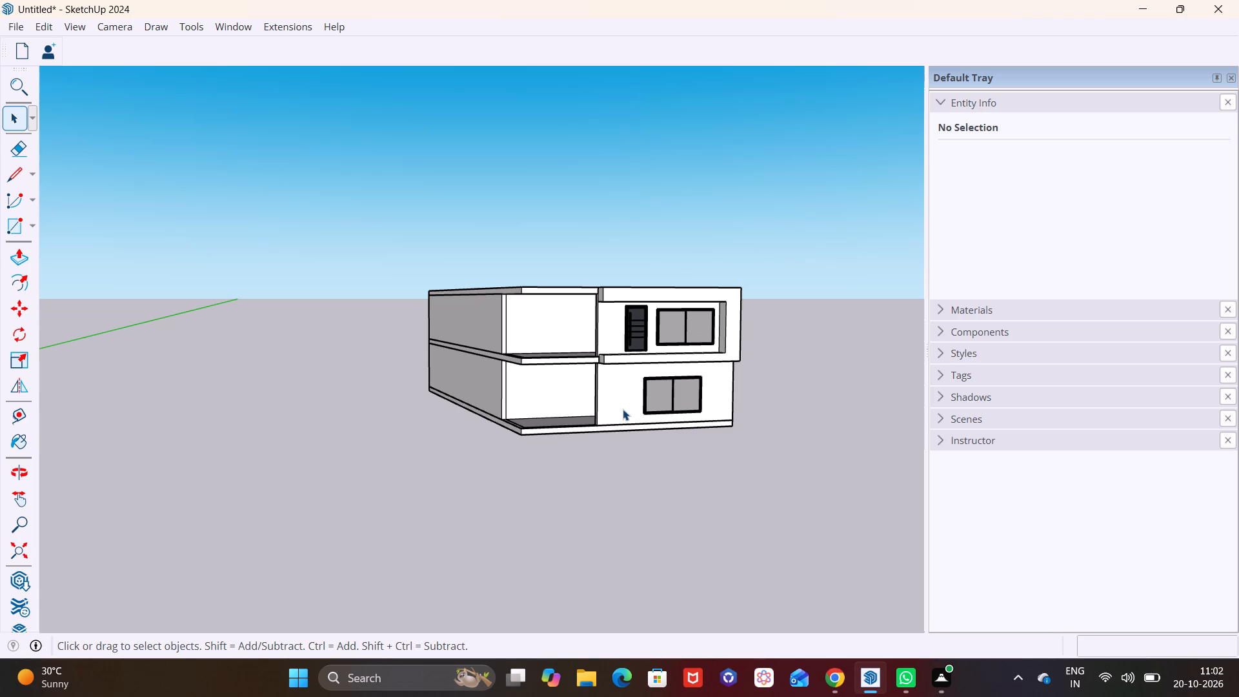
middle_drag(641, 411, 603, 398)
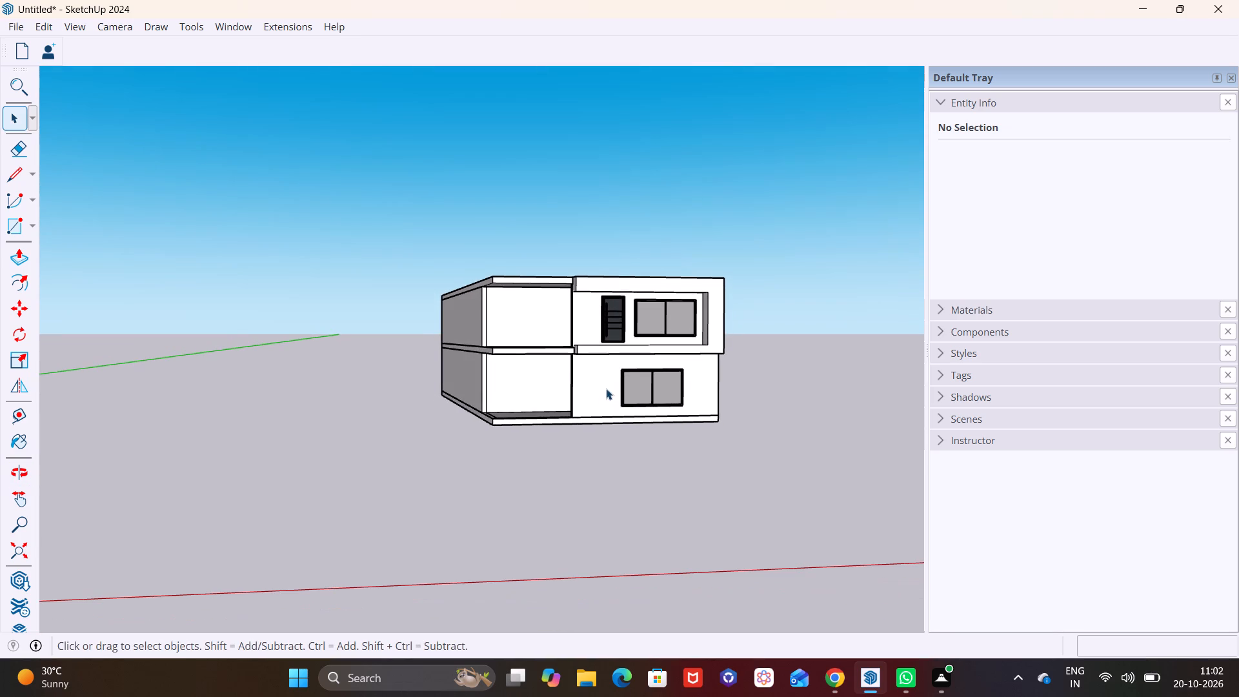
scroll(603, 359, up, 3)
middle_drag(607, 357, 505, 379)
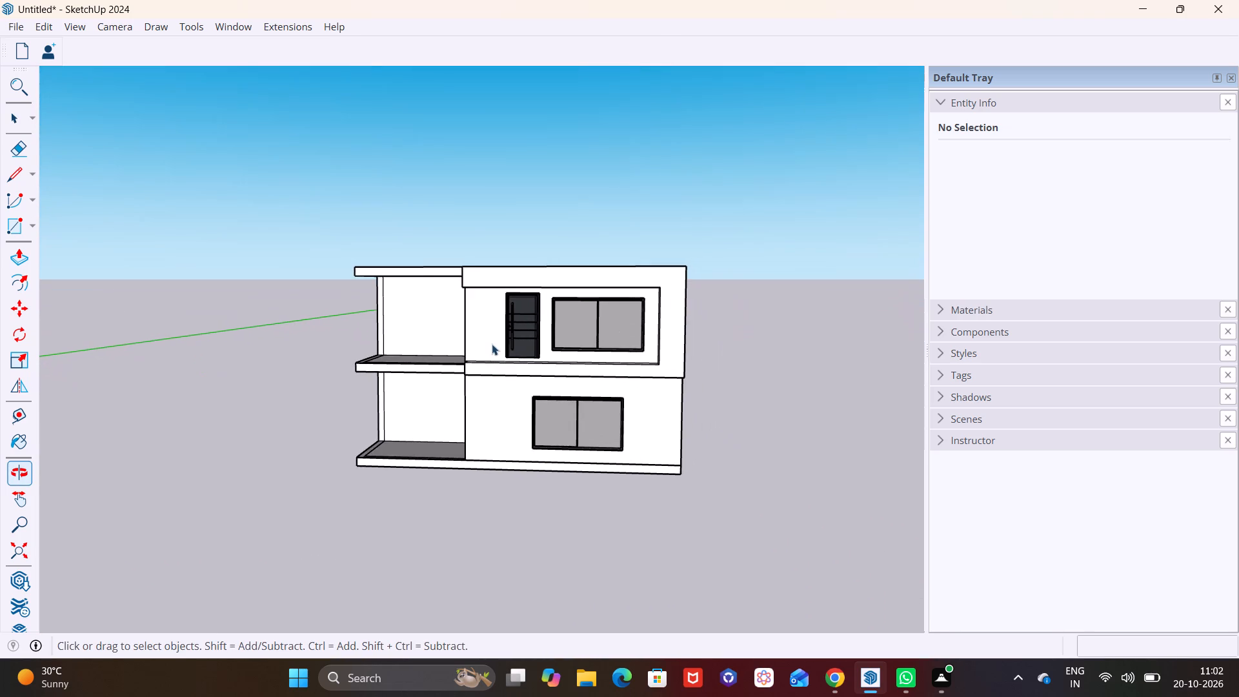
scroll(492, 342, up, 1)
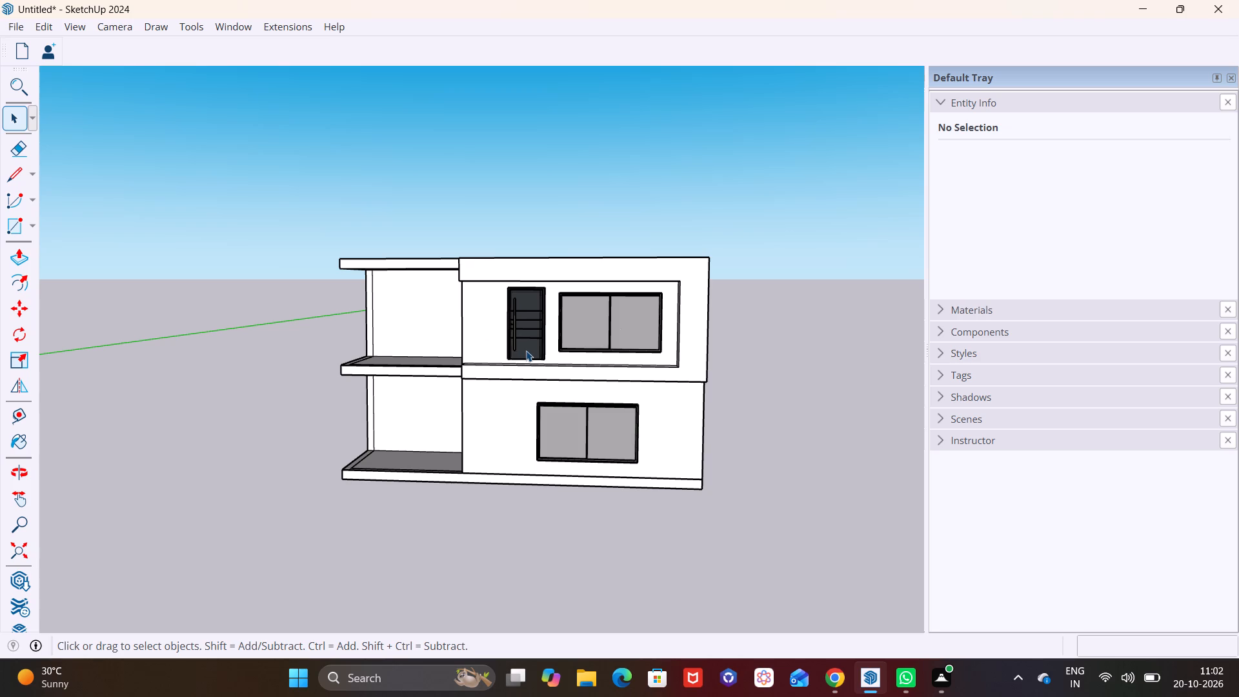
scroll(638, 349, up, 3)
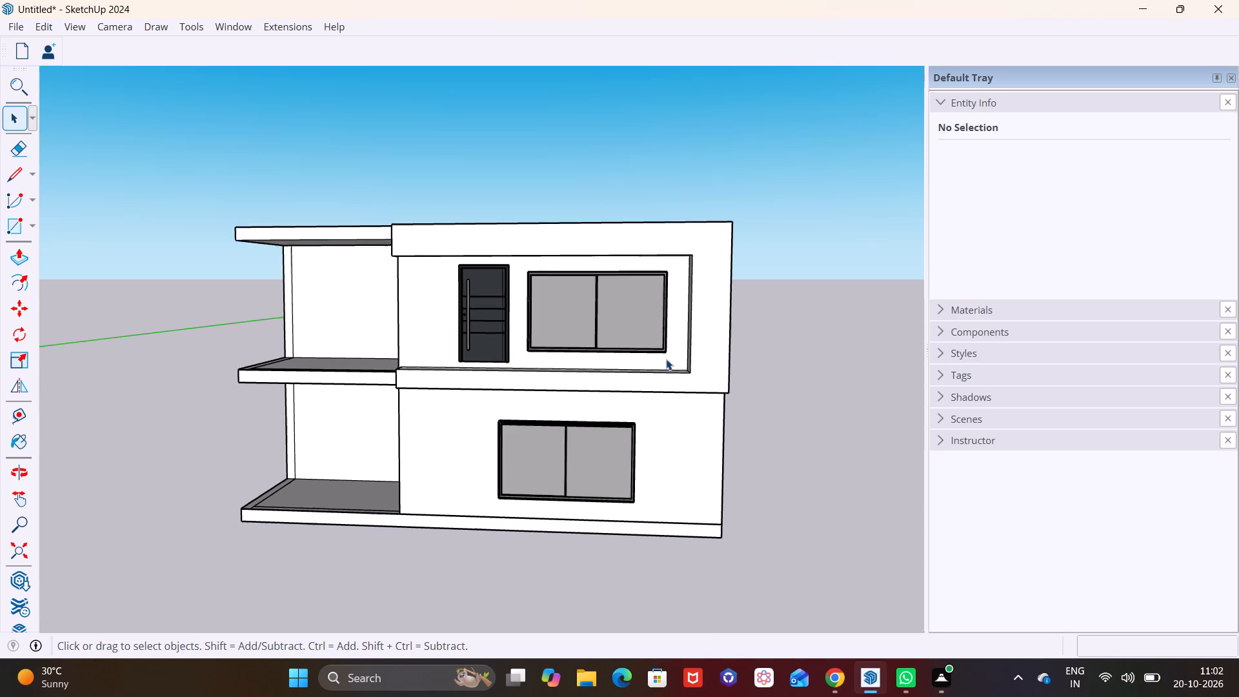
scroll(666, 359, up, 1)
Move the upper-storey window 1' along the red axis away from the door, and shift it a further 2 9/16" the same way.
middle_drag(671, 356, 711, 399)
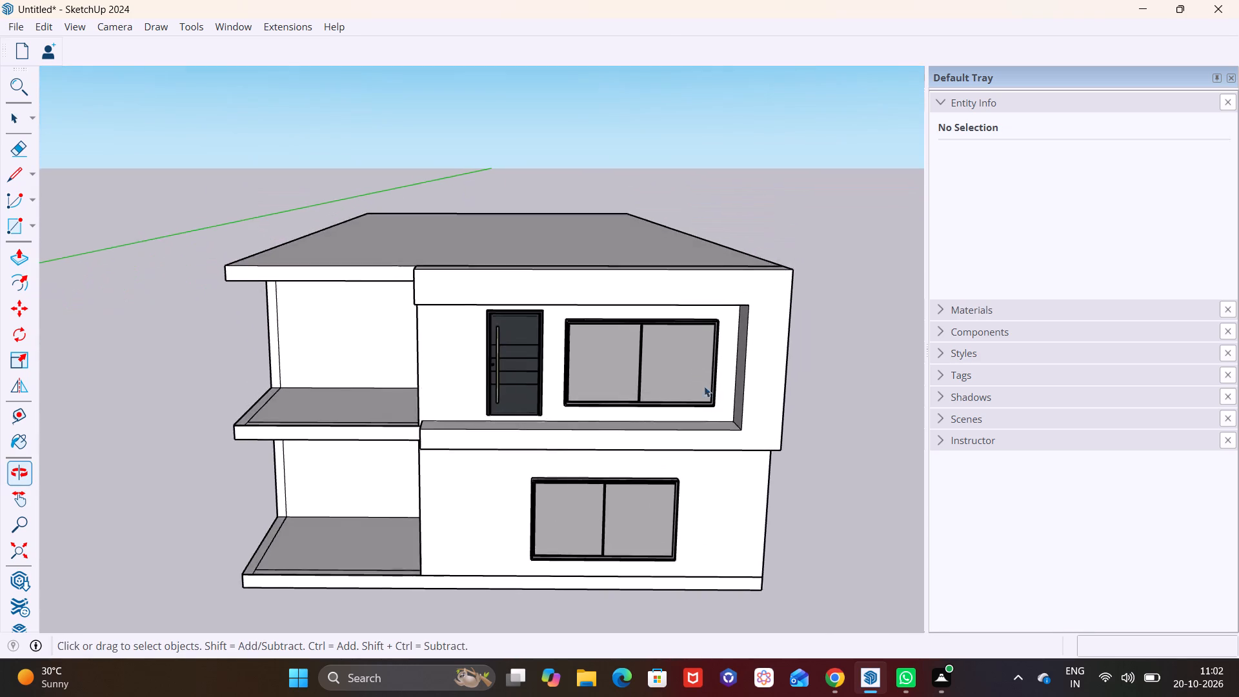
scroll(693, 370, up, 4)
click(725, 343)
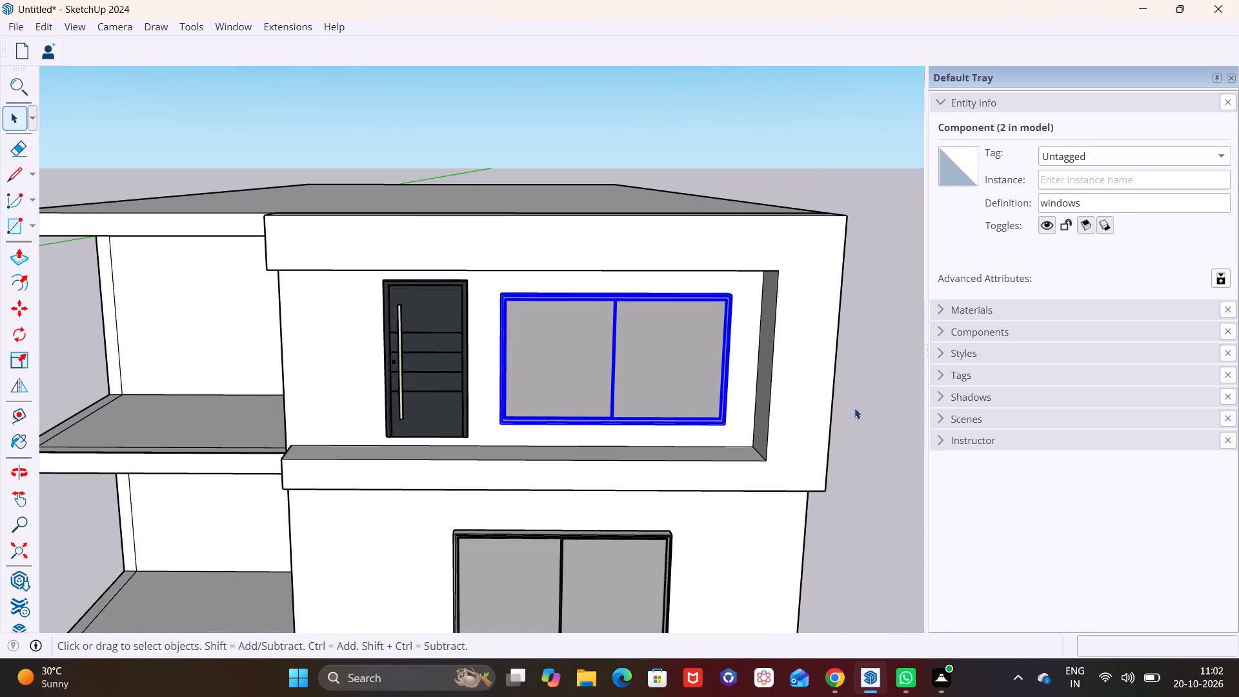
key(m)
middle_drag(709, 388, 658, 366)
scroll(661, 401, up, 5)
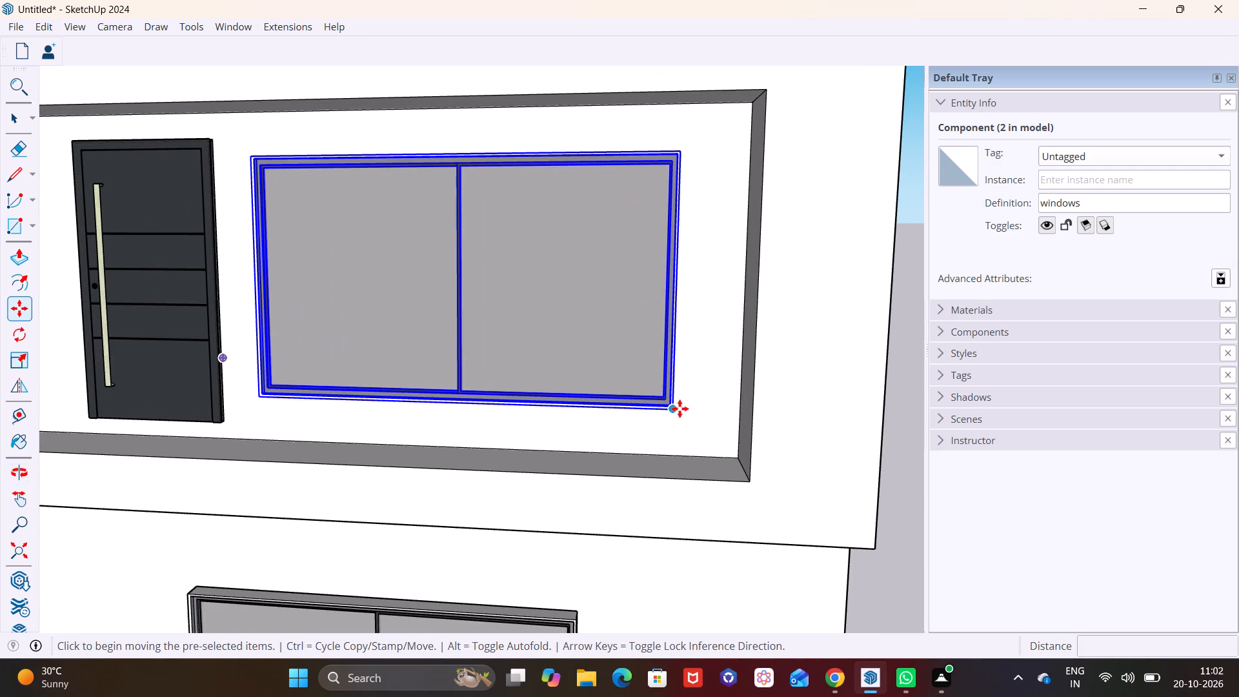
click(671, 410)
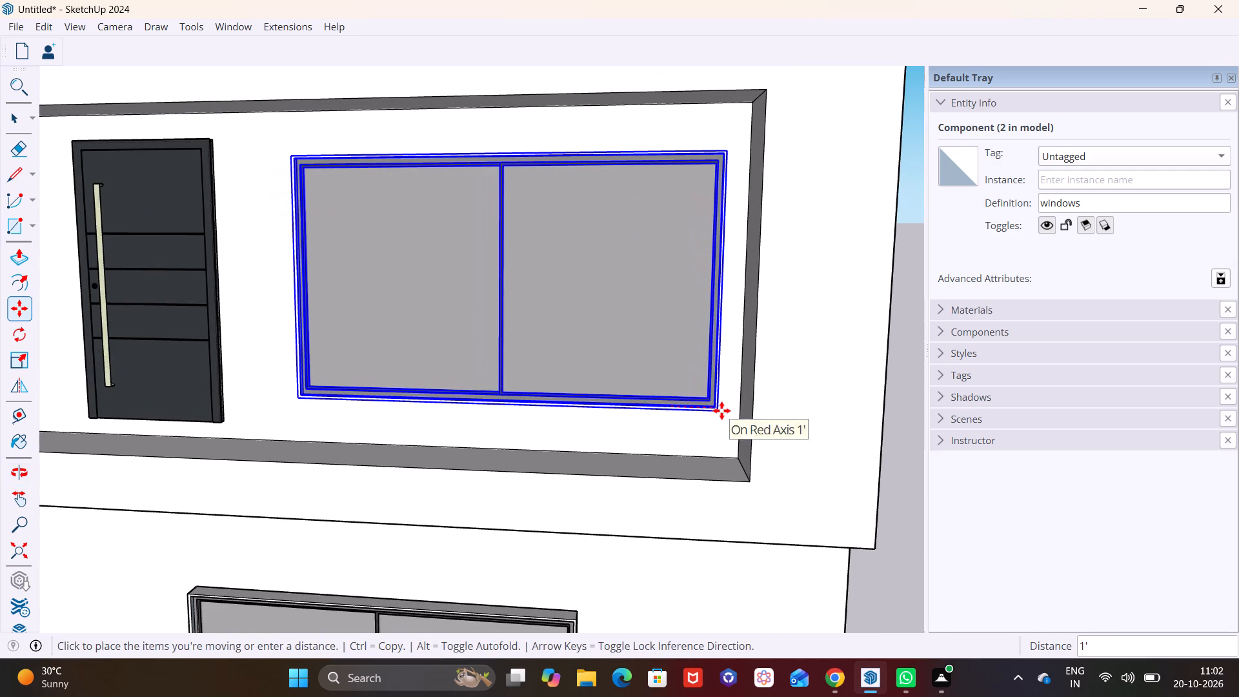
click(721, 410)
click(717, 407)
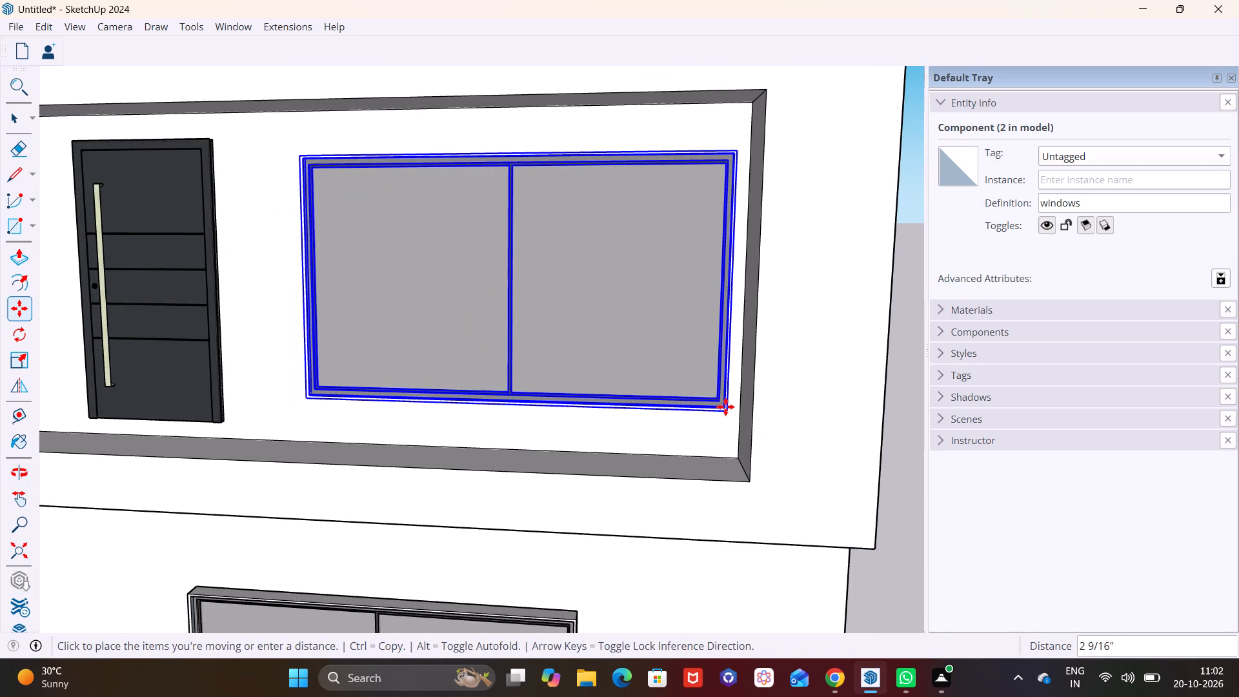
click(725, 407)
scroll(635, 369, down, 5)
shift+middle_drag(637, 379, 829, 373)
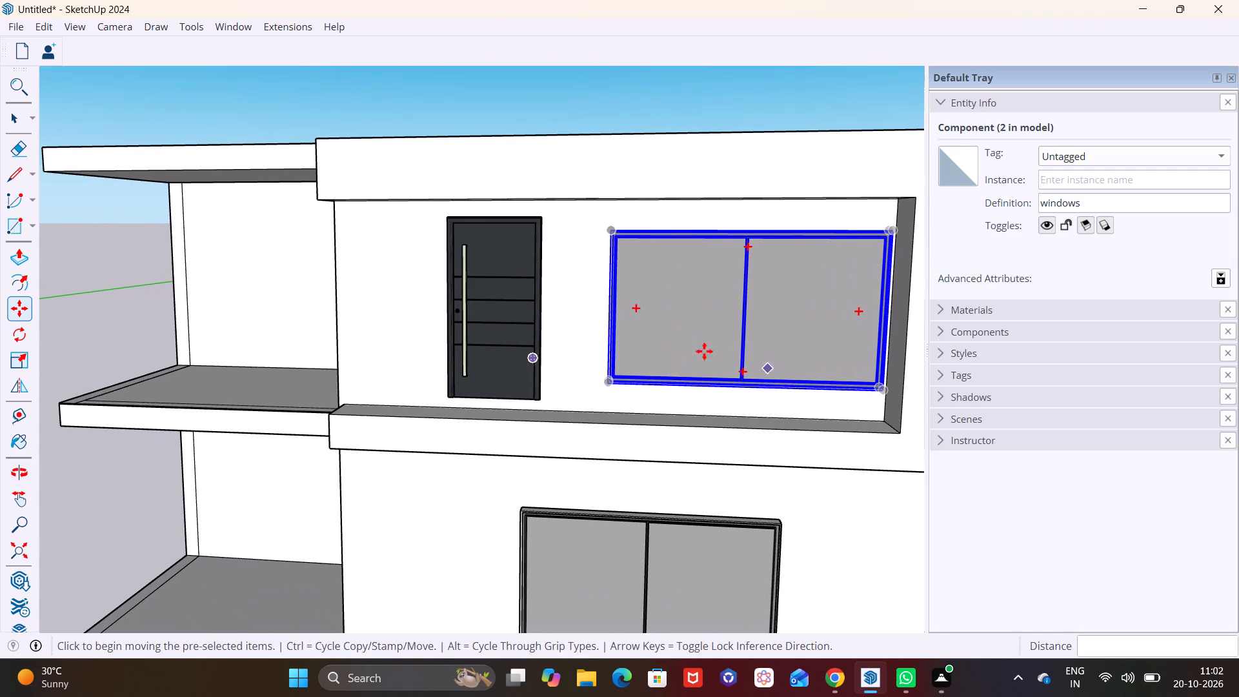
Move the upper-storey door horizontally along the front wall toward the window, leaving a narrow gap between them.
key(space)
click(532, 325)
key(m)
scroll(523, 358, up, 2)
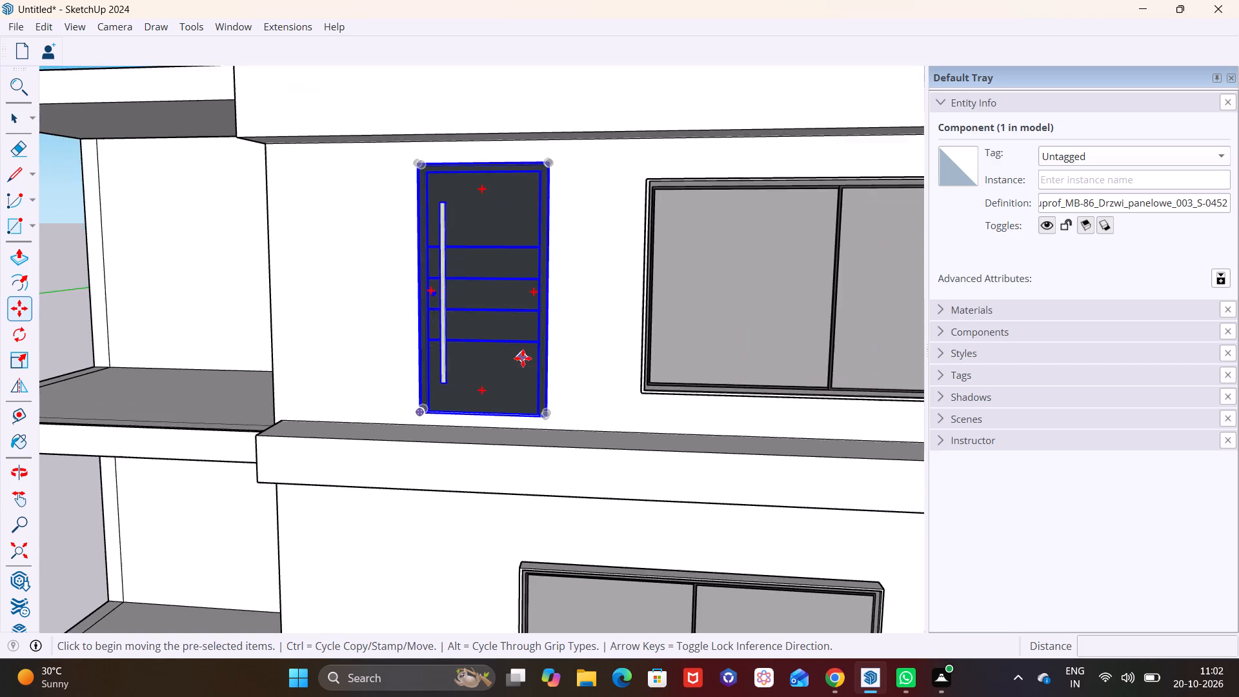
scroll(523, 358, up, 3)
click(540, 423)
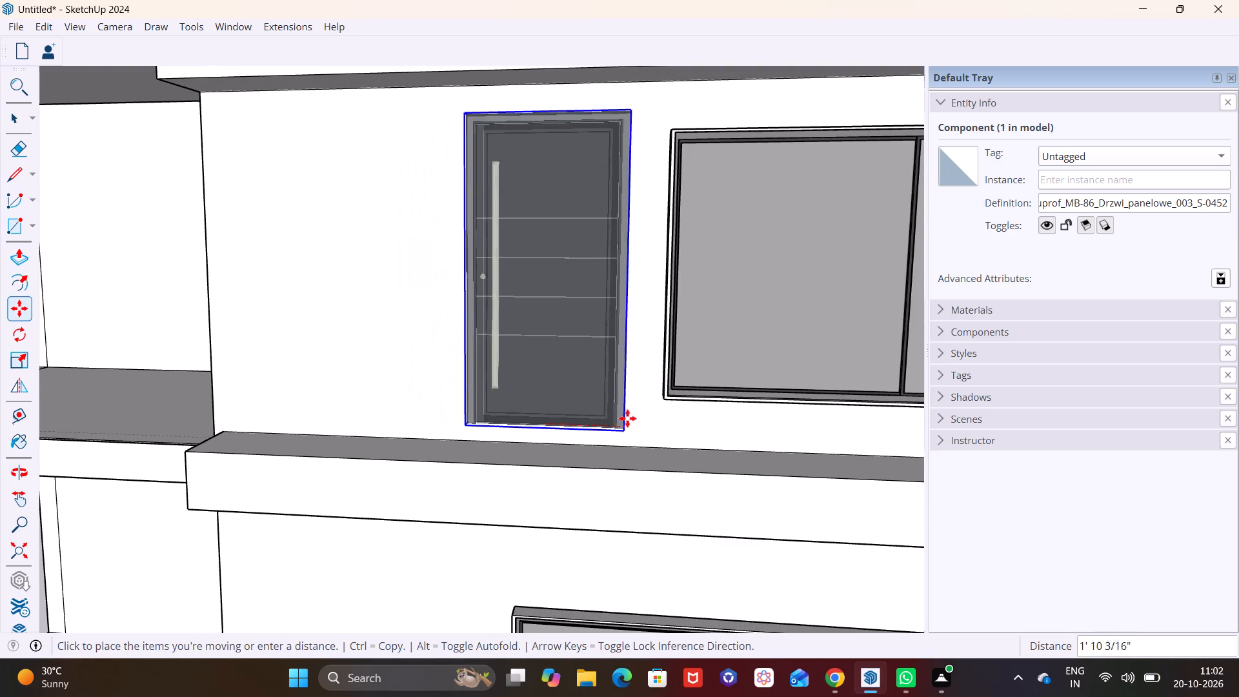
click(639, 422)
key(space)
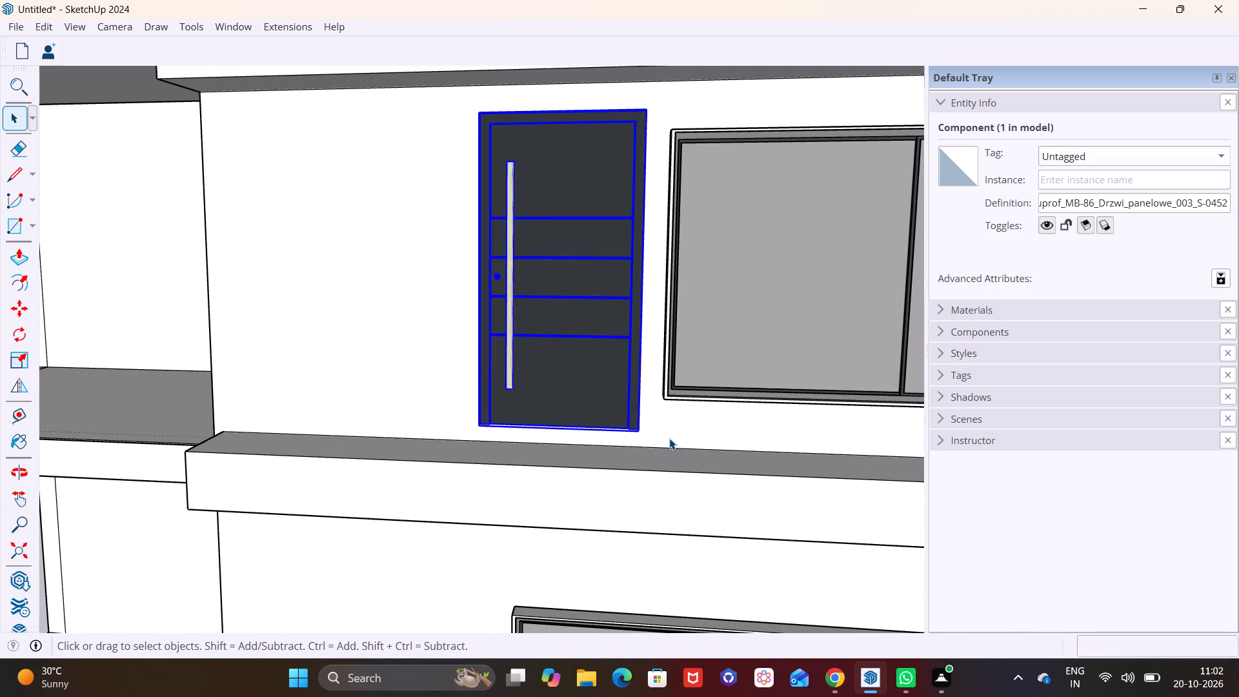
click(669, 438)
Draw a small rectangle of about 3.8 ft² on the upper frame's front band, near its porch-side end.
scroll(661, 409, down, 3)
middle_drag(666, 401, 707, 405)
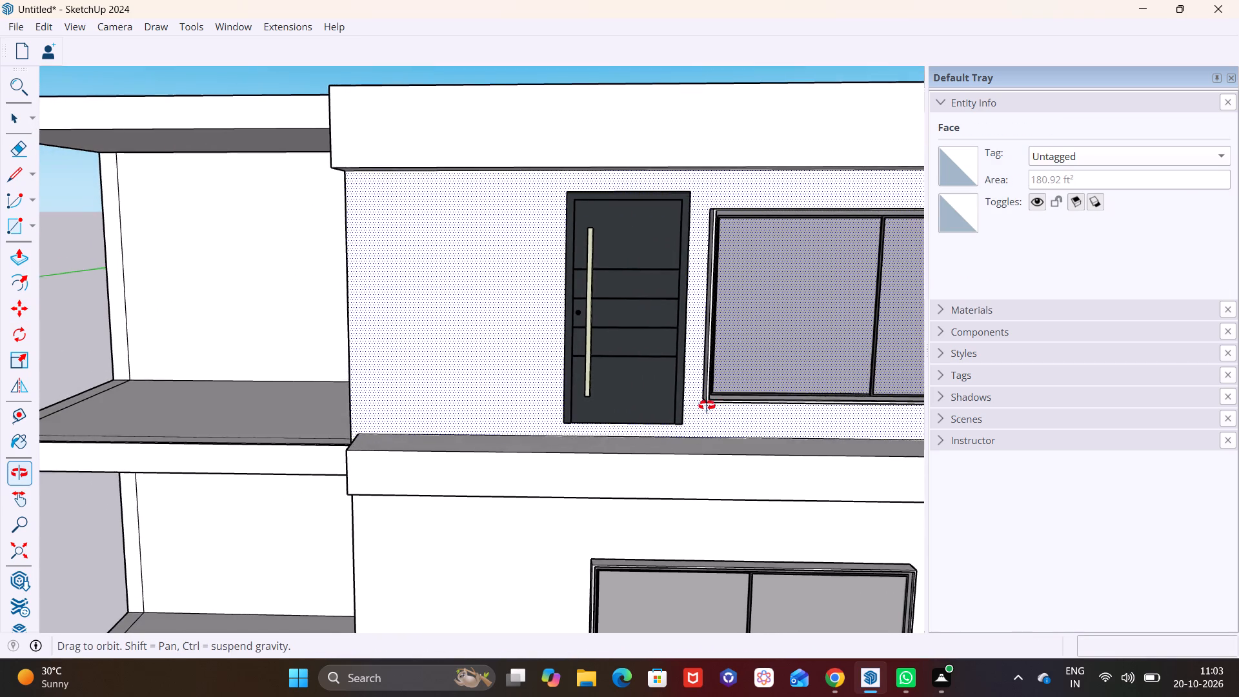
middle_drag(707, 405, 714, 399)
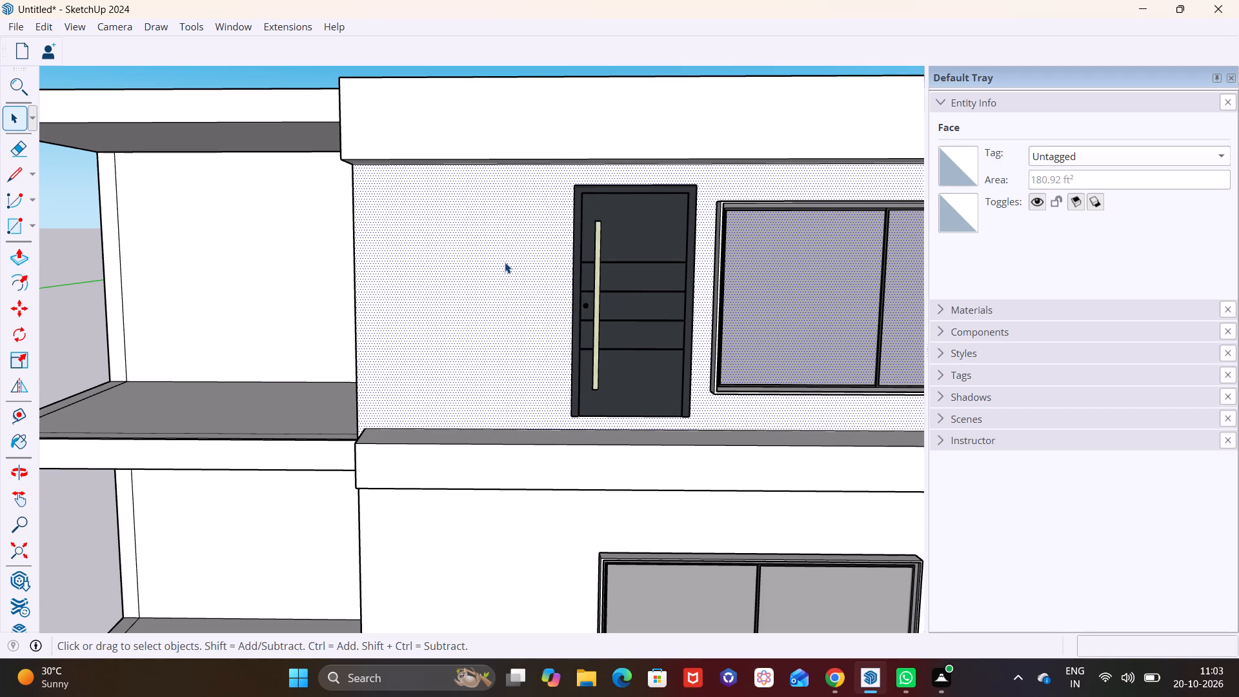
middle_drag(514, 261, 545, 279)
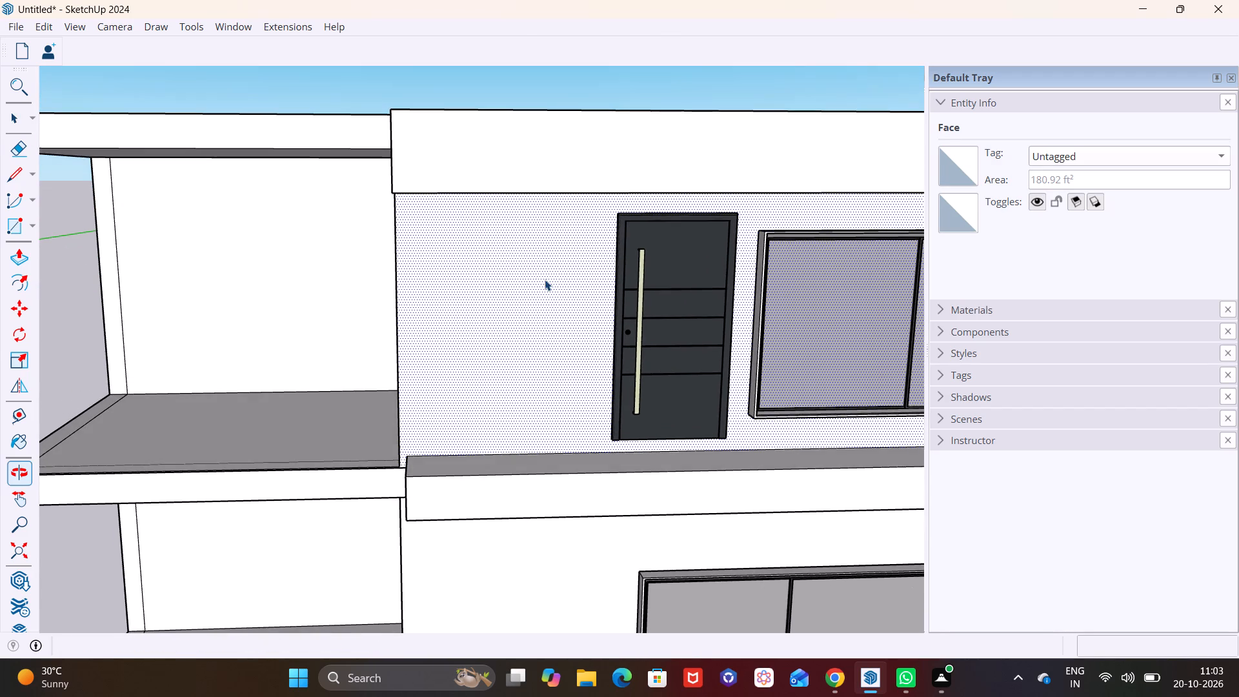
scroll(558, 256, down, 2)
shift+middle_drag(548, 287, 545, 303)
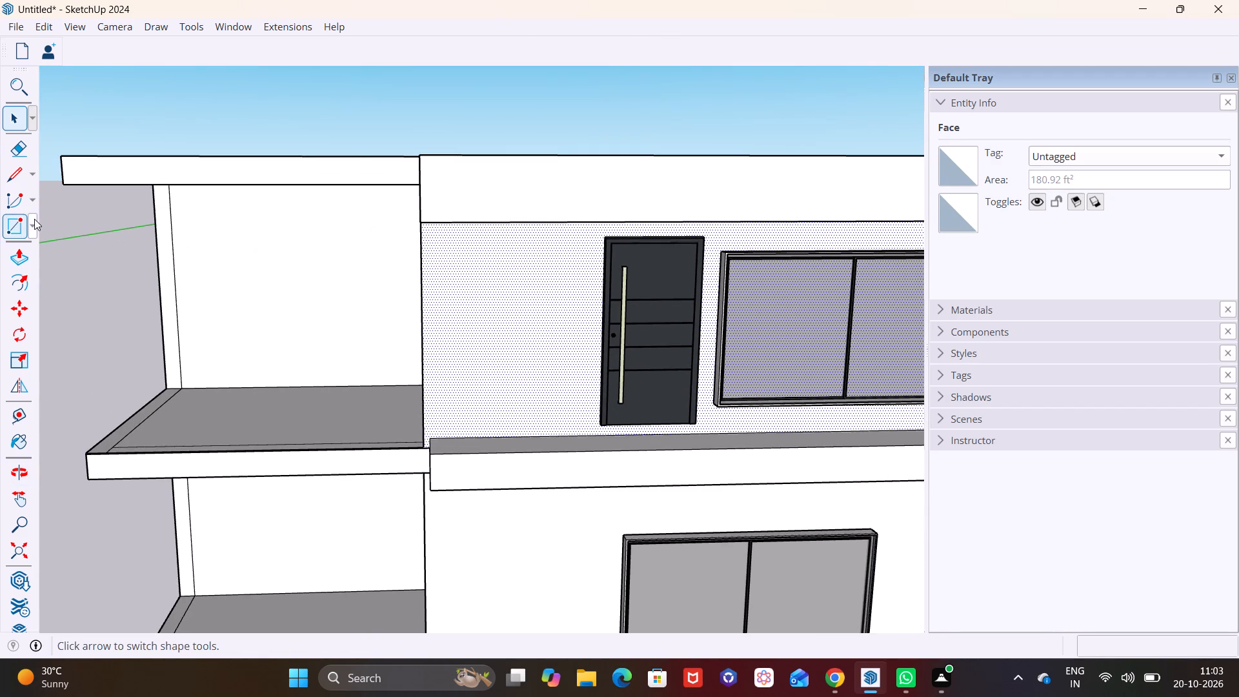
click(34, 219)
click(57, 256)
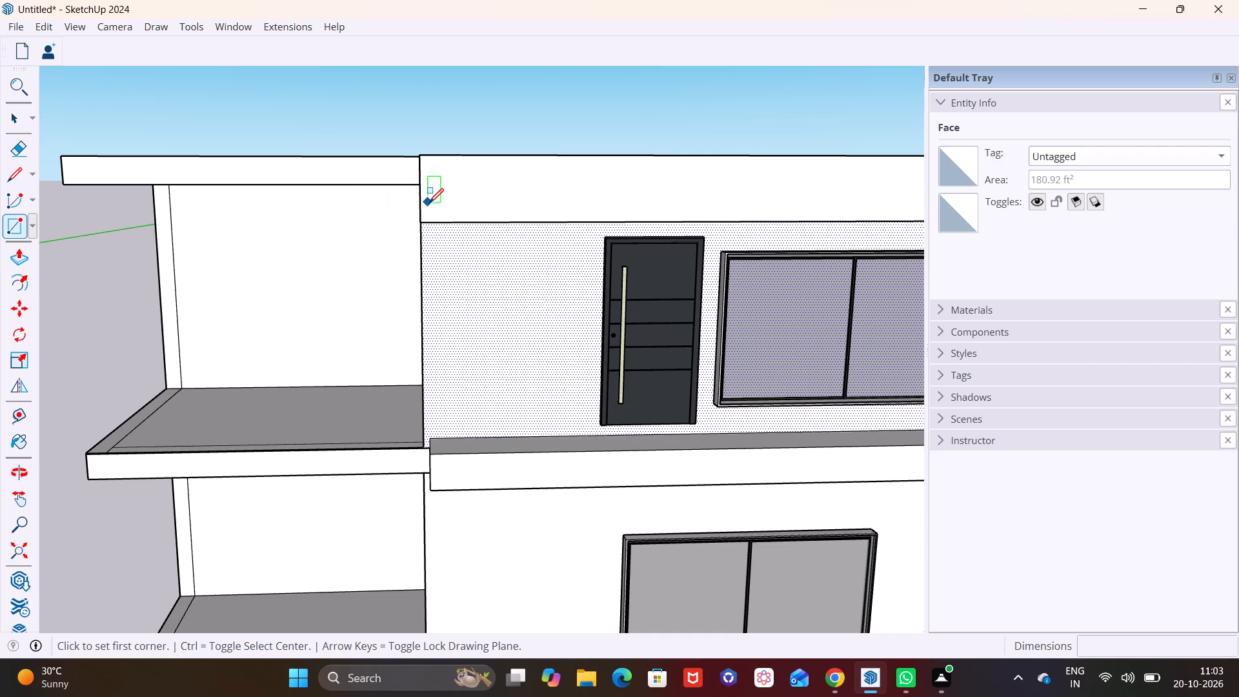
click(443, 161)
click(496, 223)
key(space)
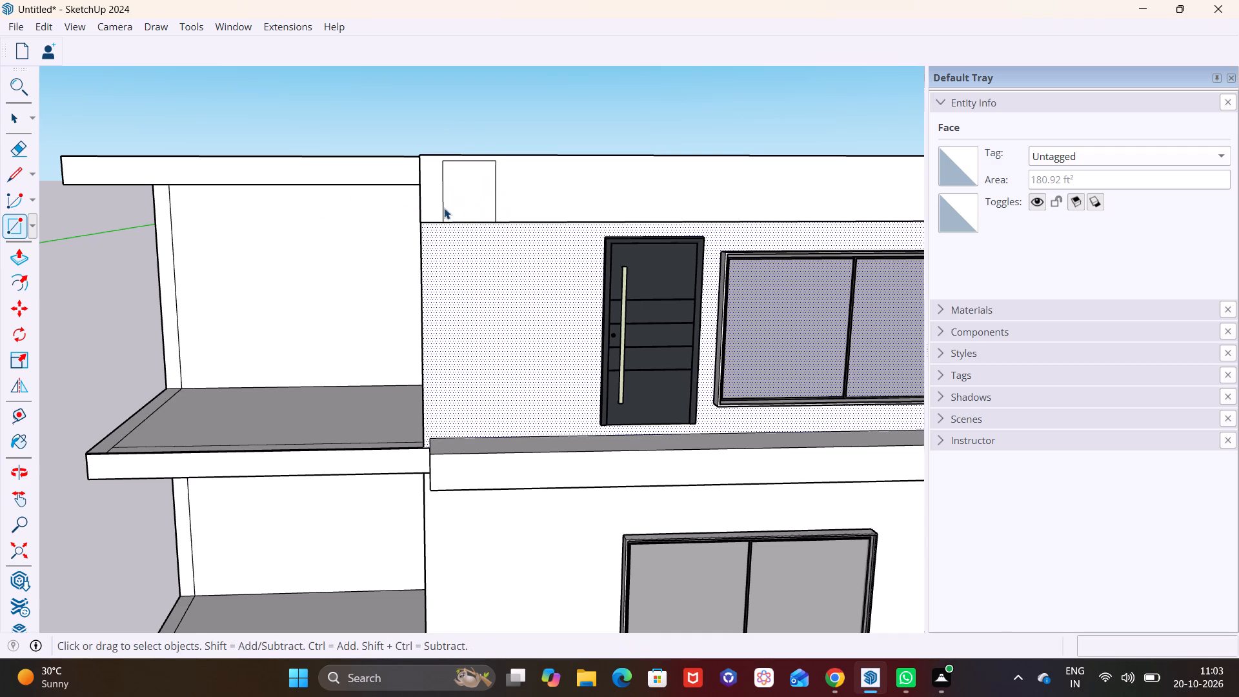
Extrude the small rectangle forward about 6' 5", and push its front face back about 5' 3" to leave a short block.
click(475, 203)
click(9, 251)
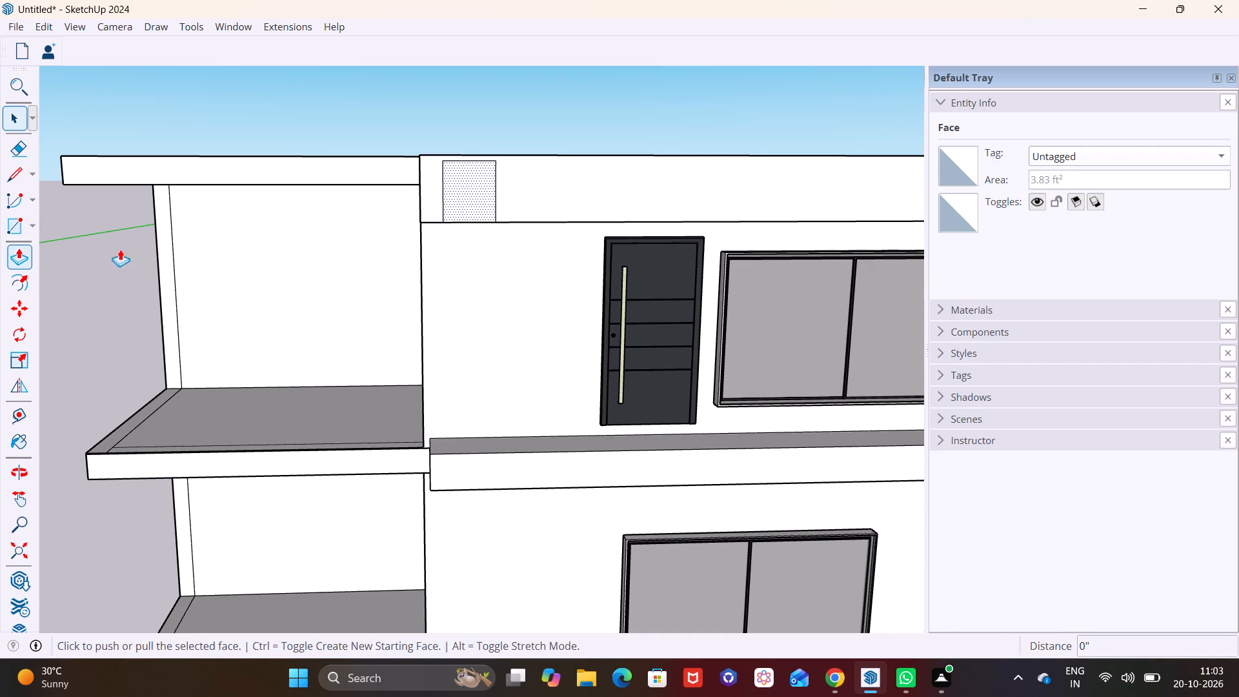
click(458, 207)
click(461, 217)
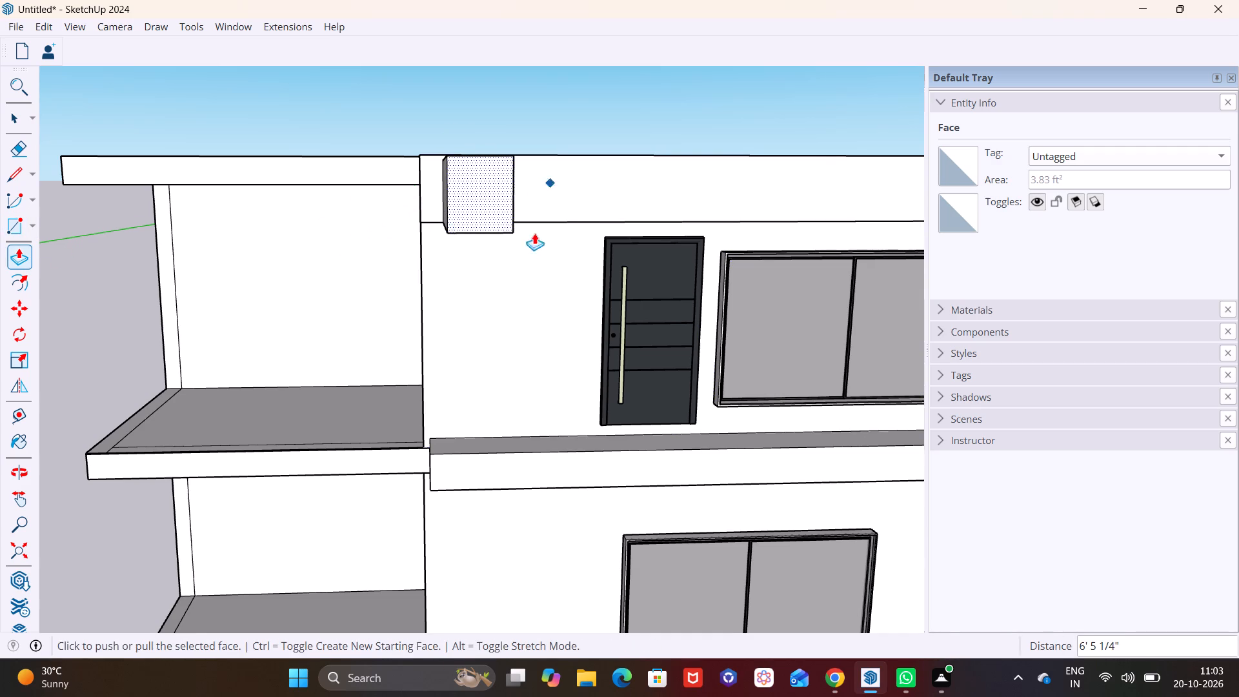
middle_drag(532, 237, 322, 368)
scroll(314, 367, down, 1)
scroll(233, 347, down, 2)
click(101, 423)
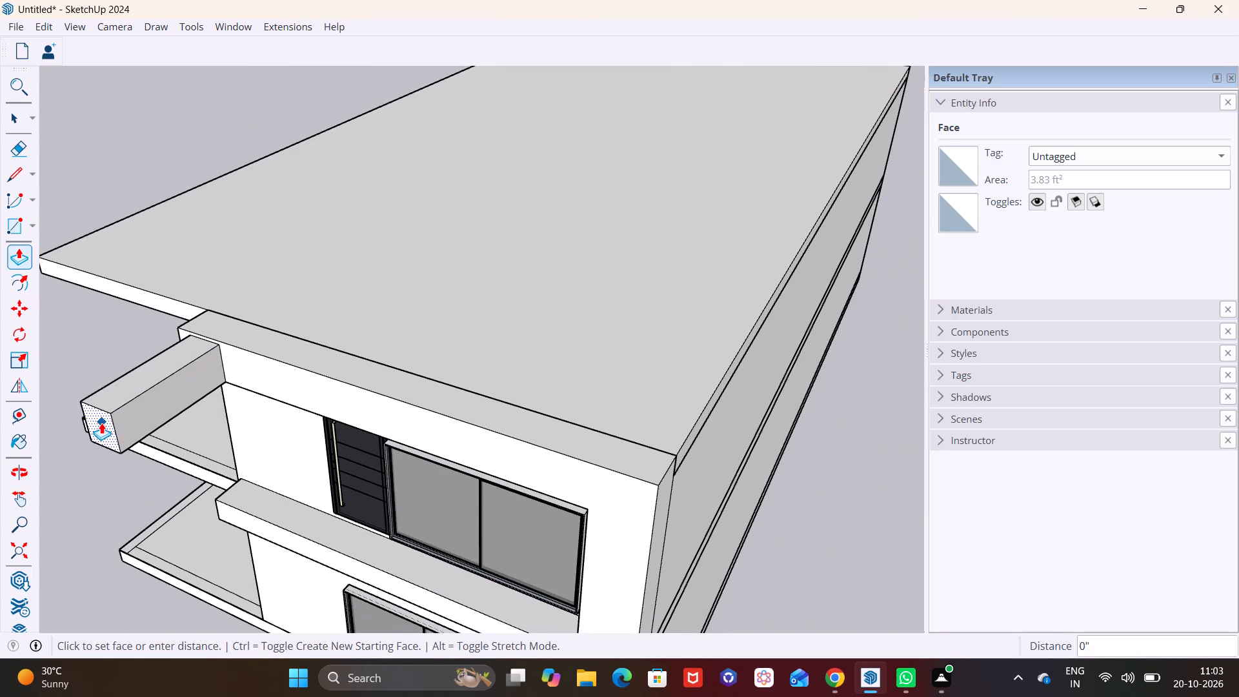
click(192, 365)
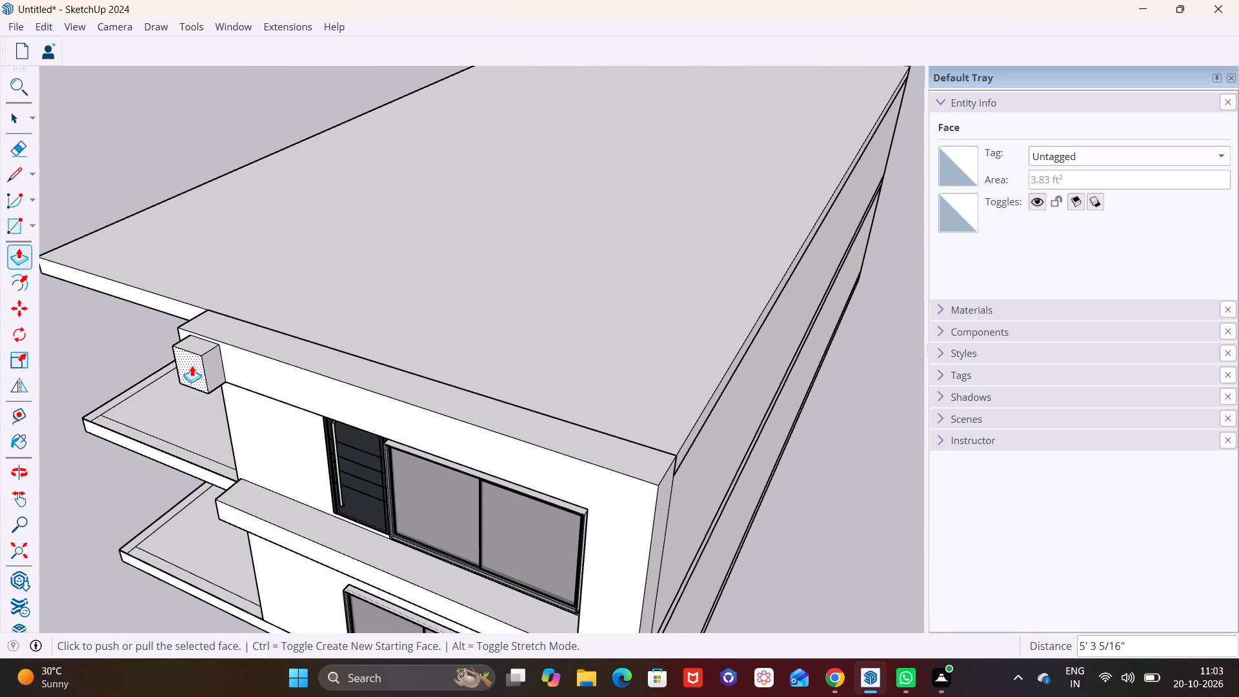
Pull the block's top face upward with Push/Pull to form a tall post rising well above the roof slab.
key(space)
scroll(188, 356, up, 7)
click(210, 344)
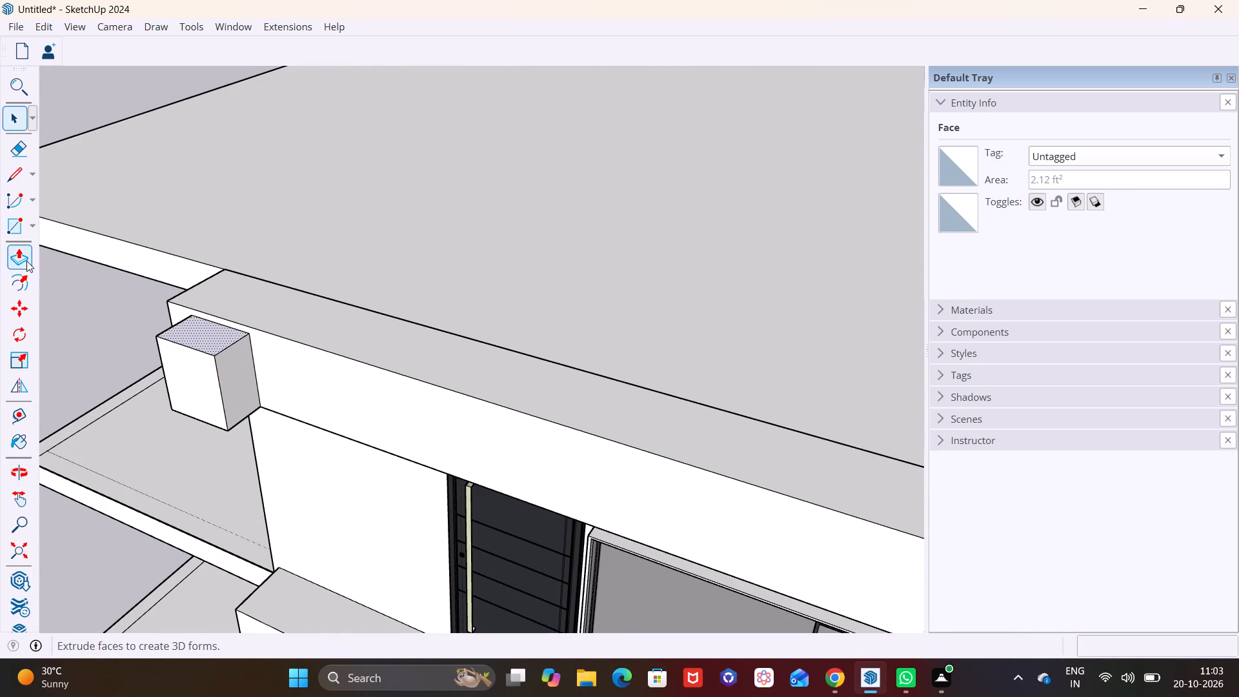
click(26, 256)
click(194, 328)
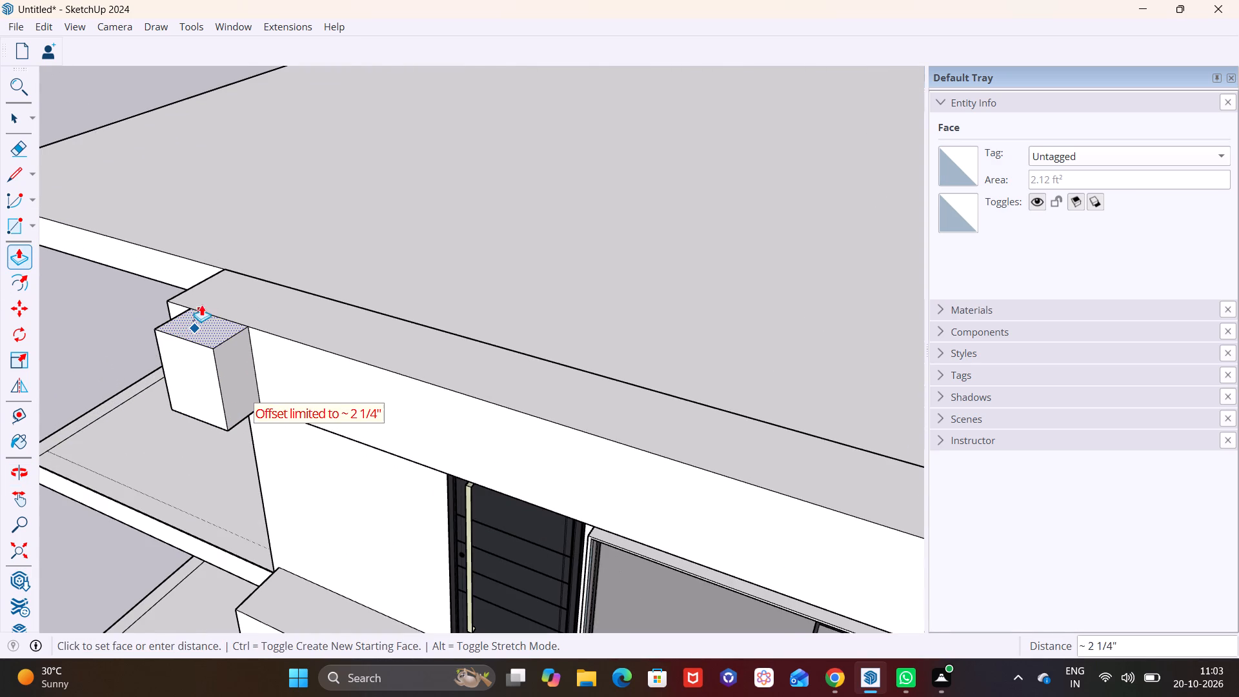
click(198, 327)
key(space)
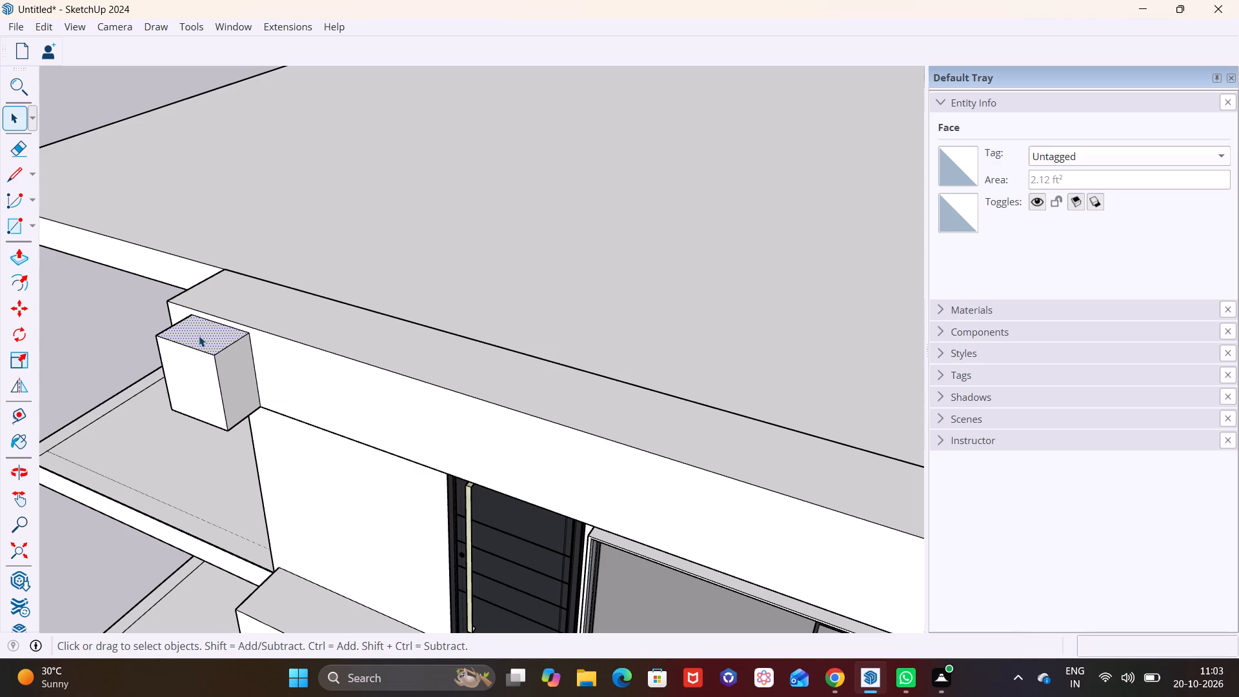
click(199, 336)
click(12, 258)
click(201, 338)
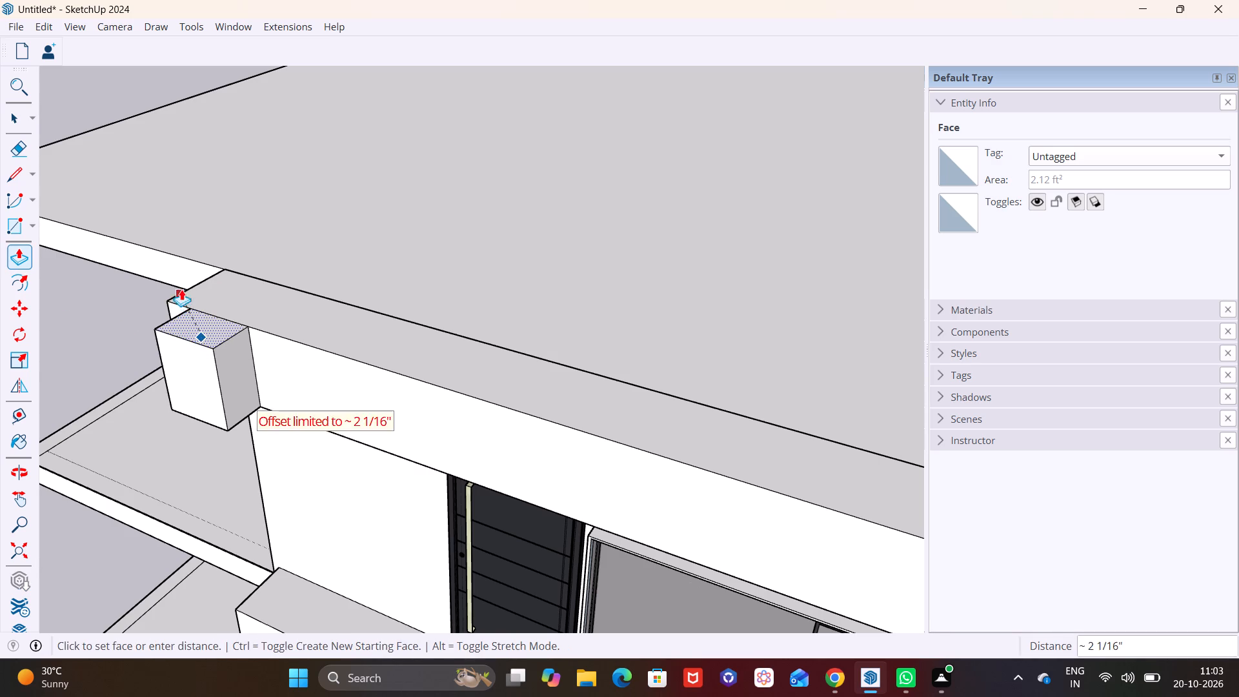
click(181, 283)
click(203, 362)
click(186, 288)
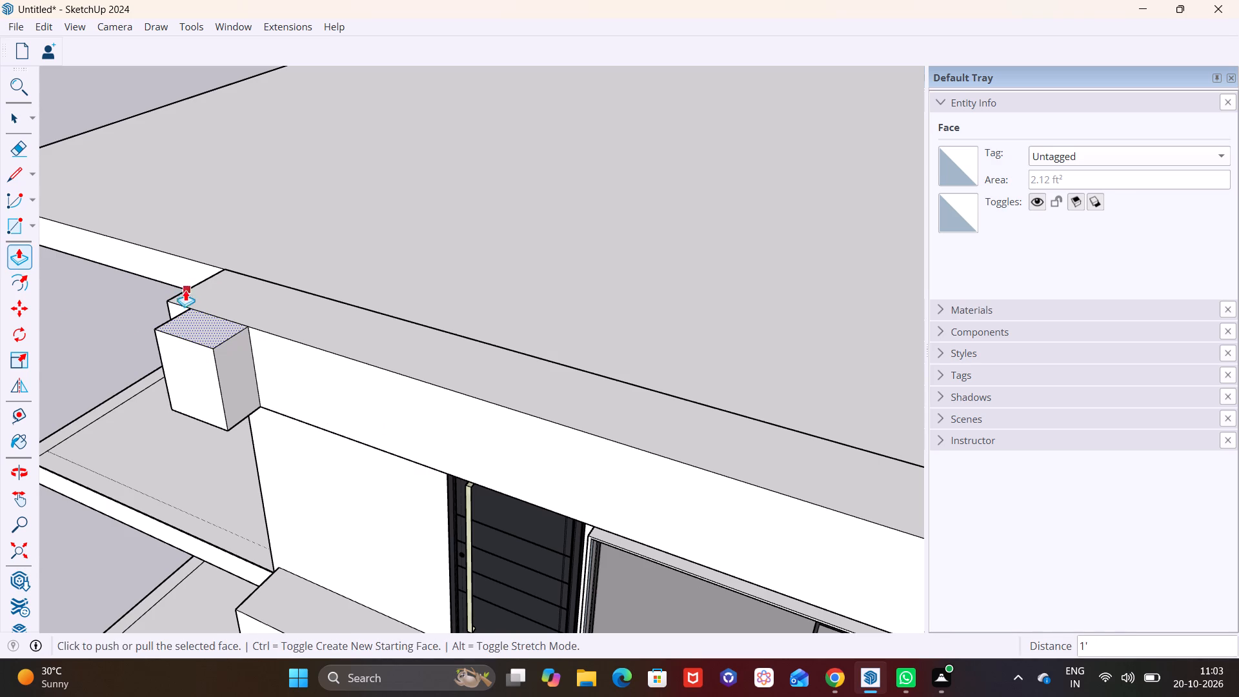
click(192, 330)
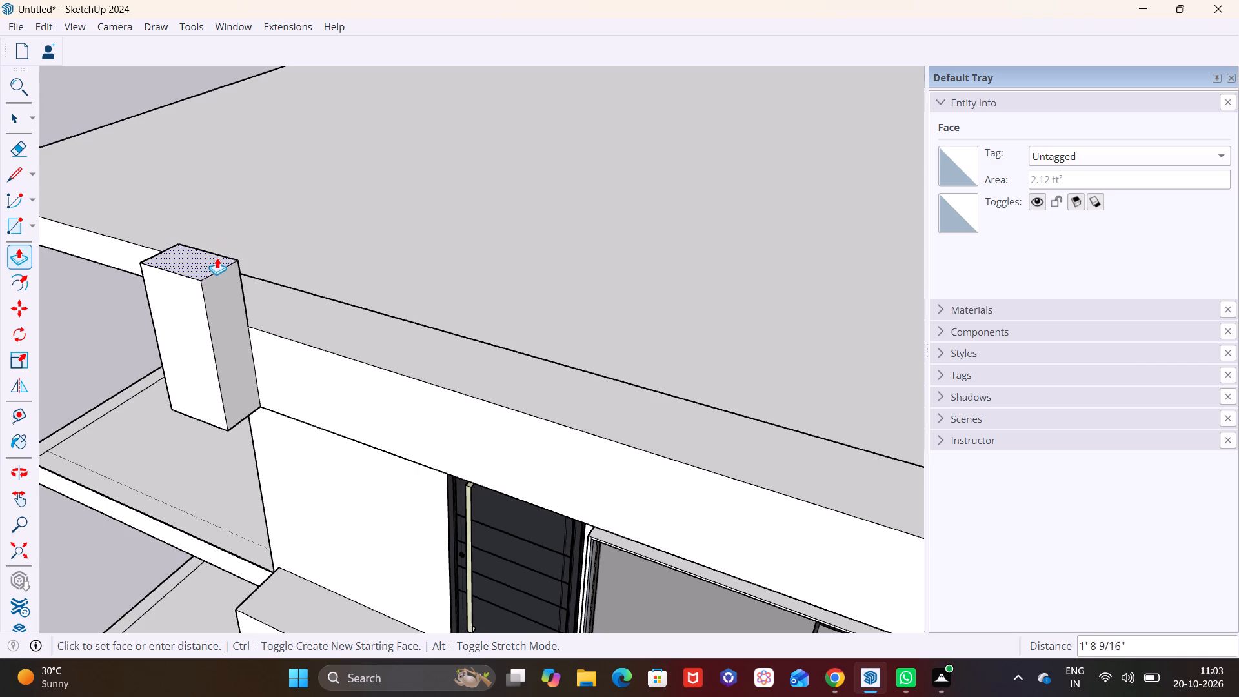
click(236, 173)
key(space)
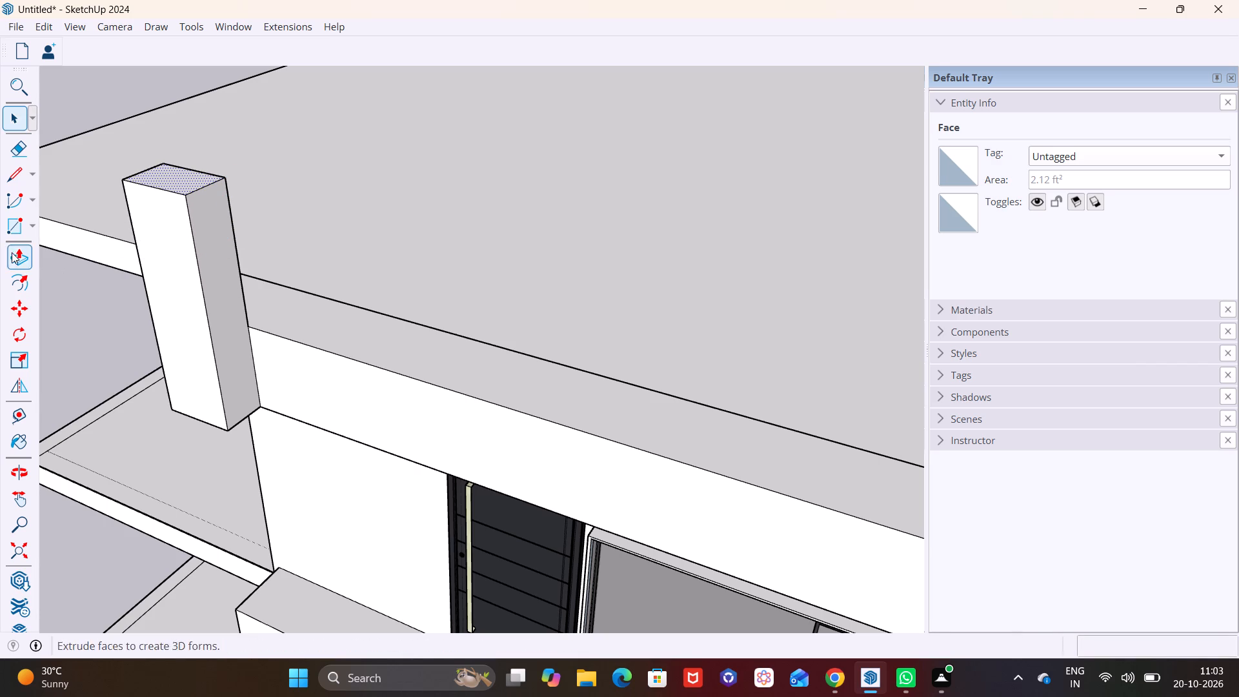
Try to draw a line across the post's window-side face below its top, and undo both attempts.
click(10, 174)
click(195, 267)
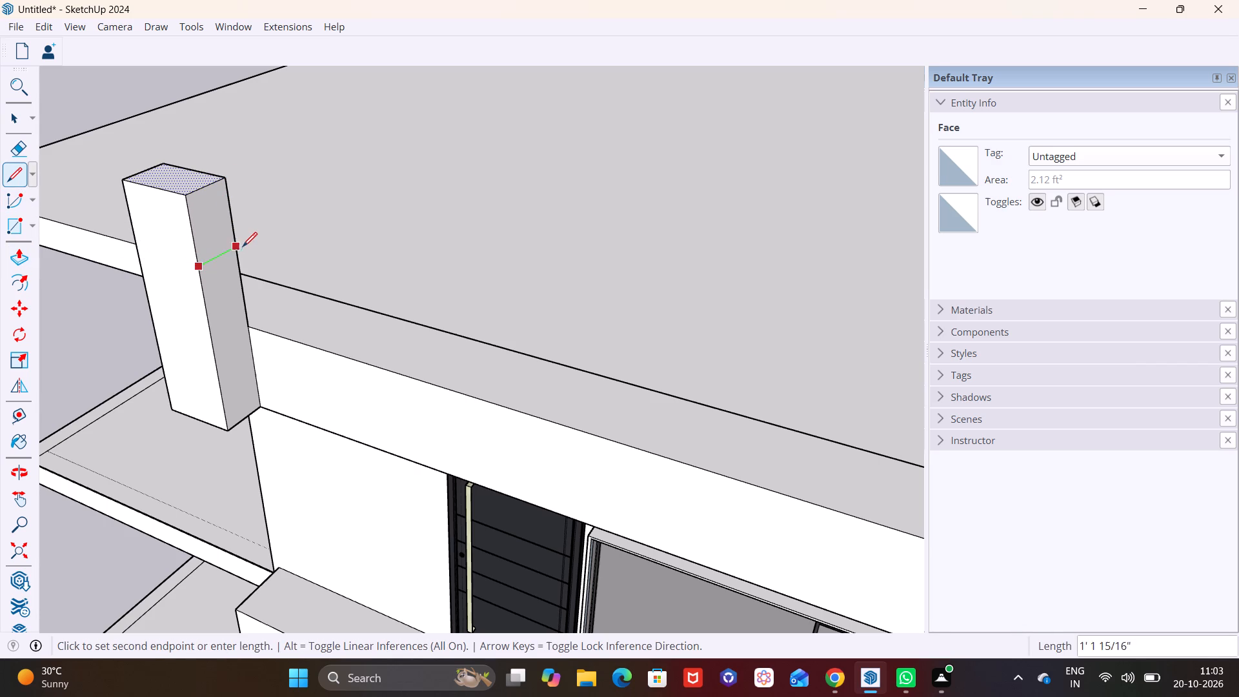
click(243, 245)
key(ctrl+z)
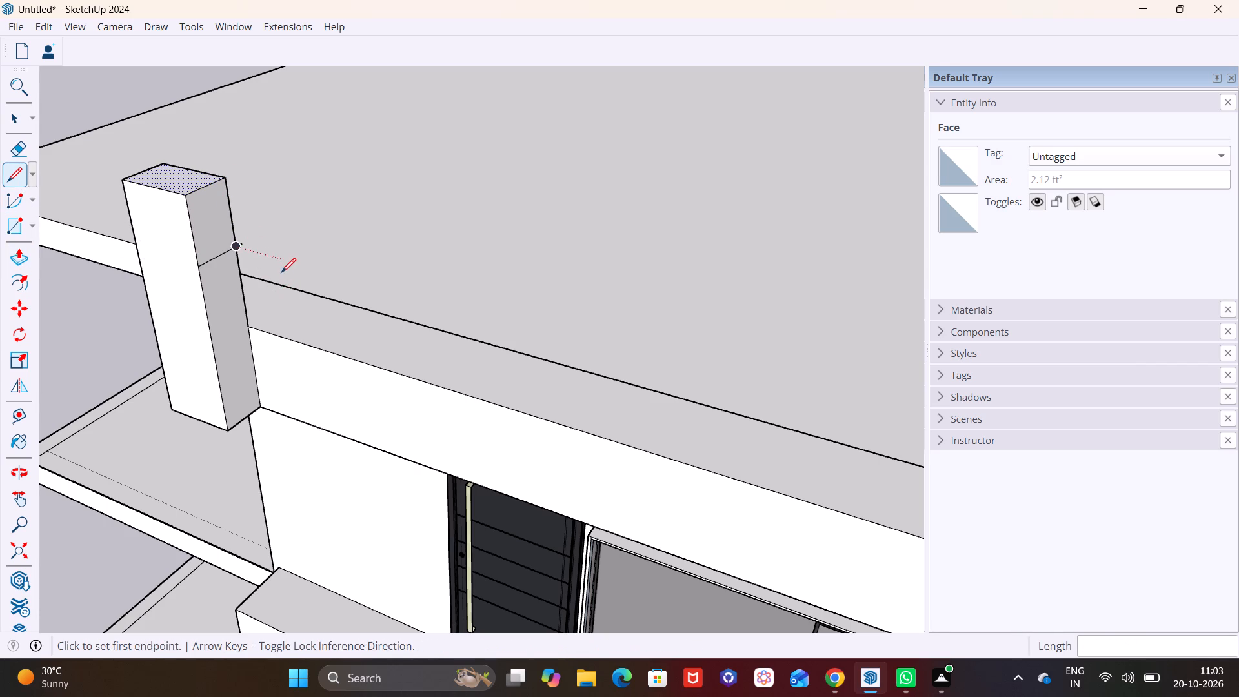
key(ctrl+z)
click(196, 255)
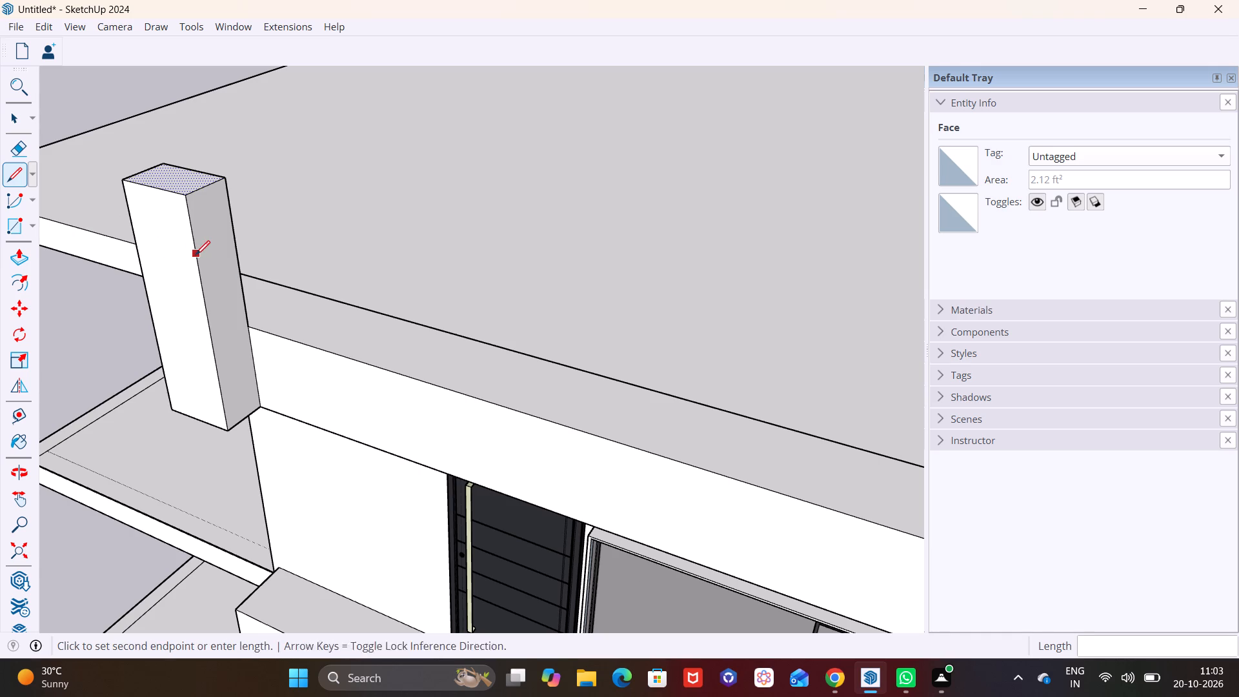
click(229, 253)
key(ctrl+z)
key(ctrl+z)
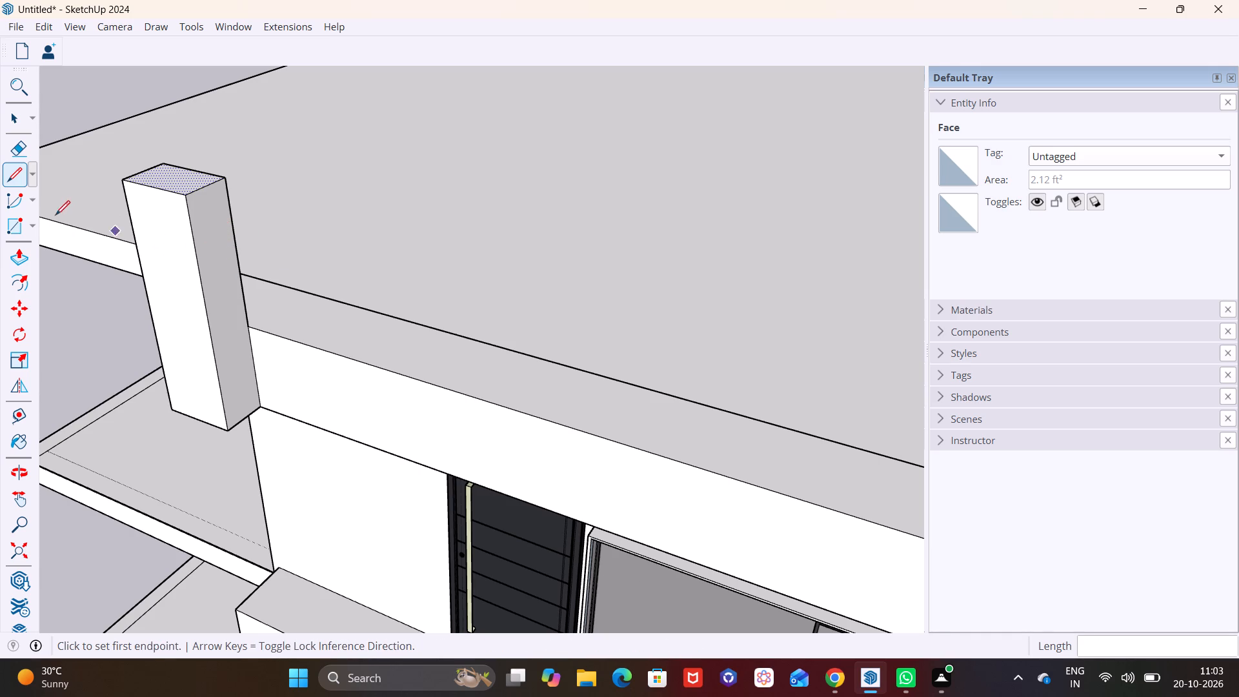
Draw a line across the post's window-side face, parallel to its top edge, marking off an upper section of about 1.5 ft².
click(17, 178)
click(199, 253)
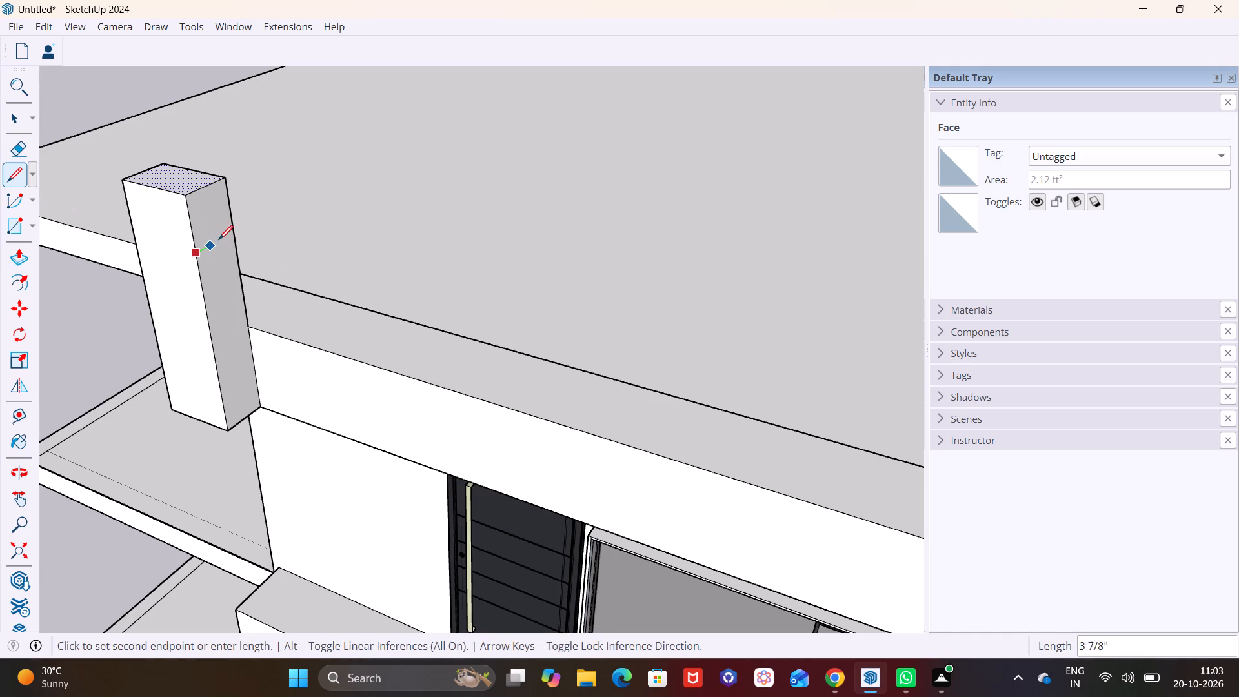
drag(235, 235, 227, 241)
key(space)
Extrude the marked upper section of the post 3' 11 1/2" horizontally along the house front as an overhead arm.
click(194, 223)
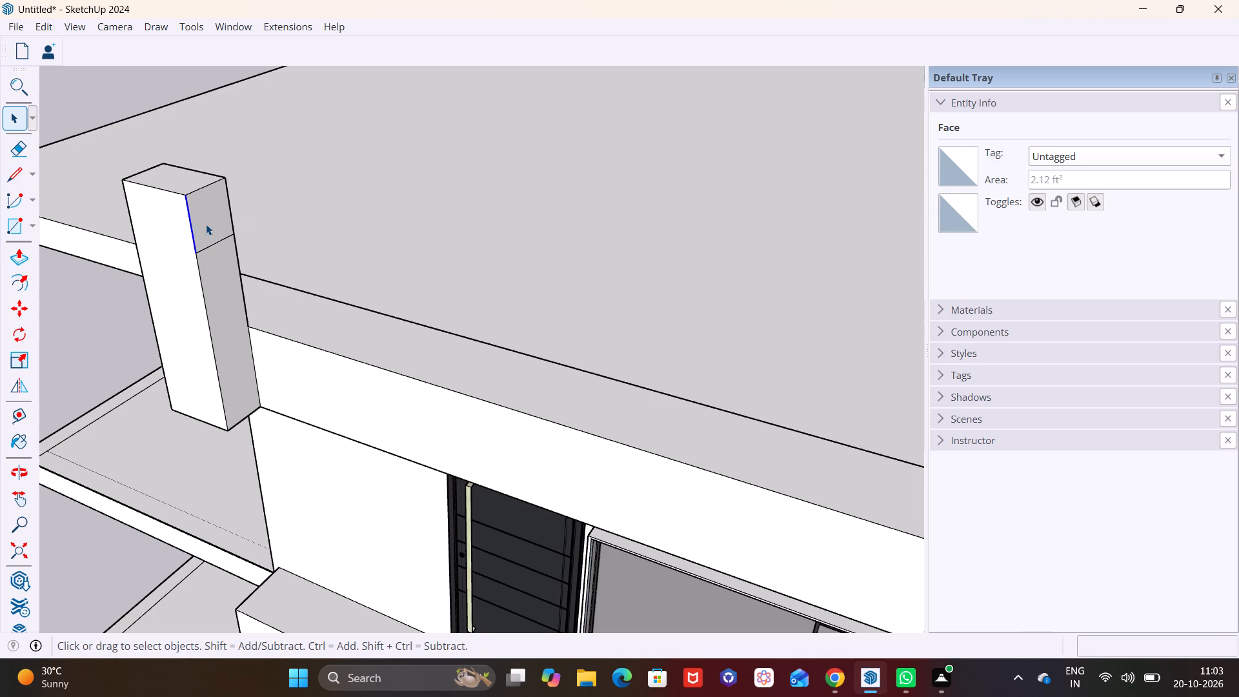
click(206, 224)
click(21, 249)
click(205, 217)
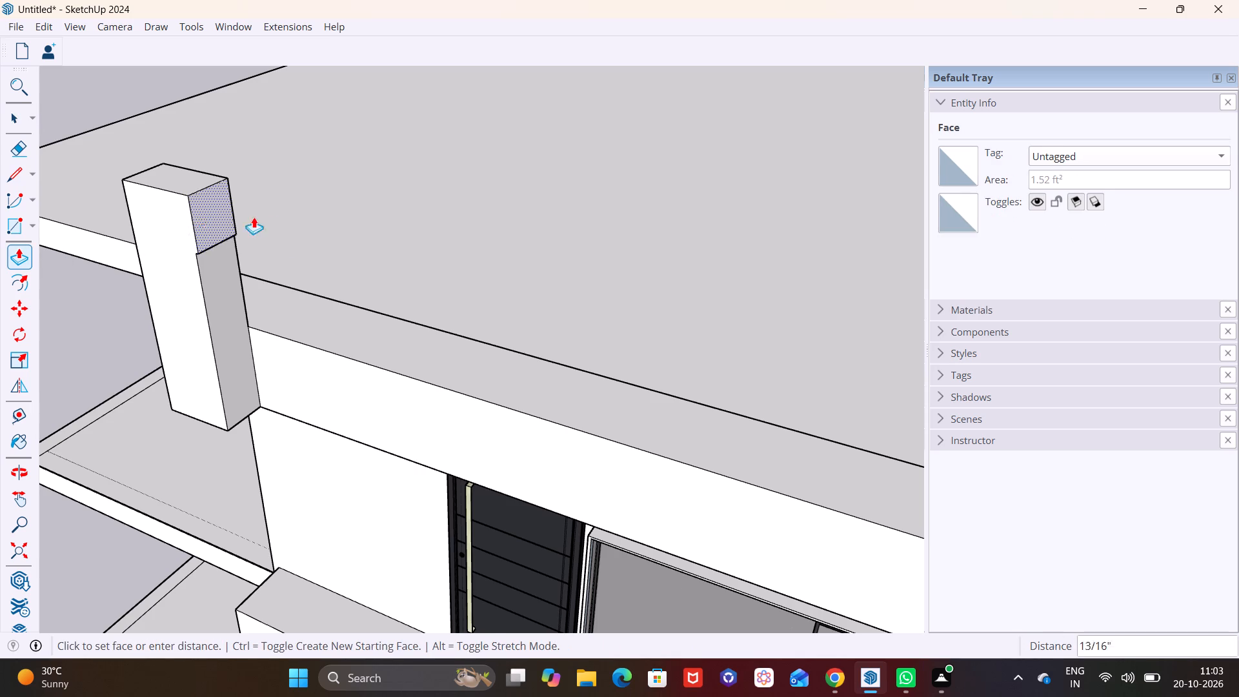
scroll(364, 250, down, 12)
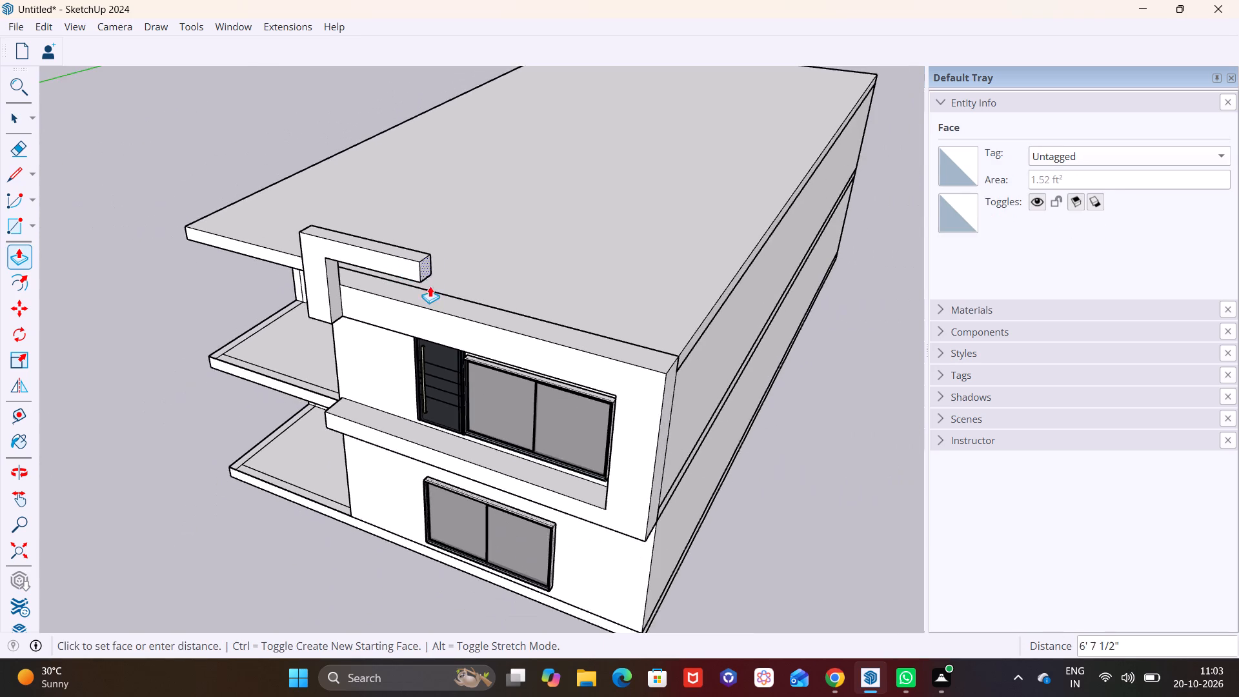
middle_drag(454, 287, 622, 207)
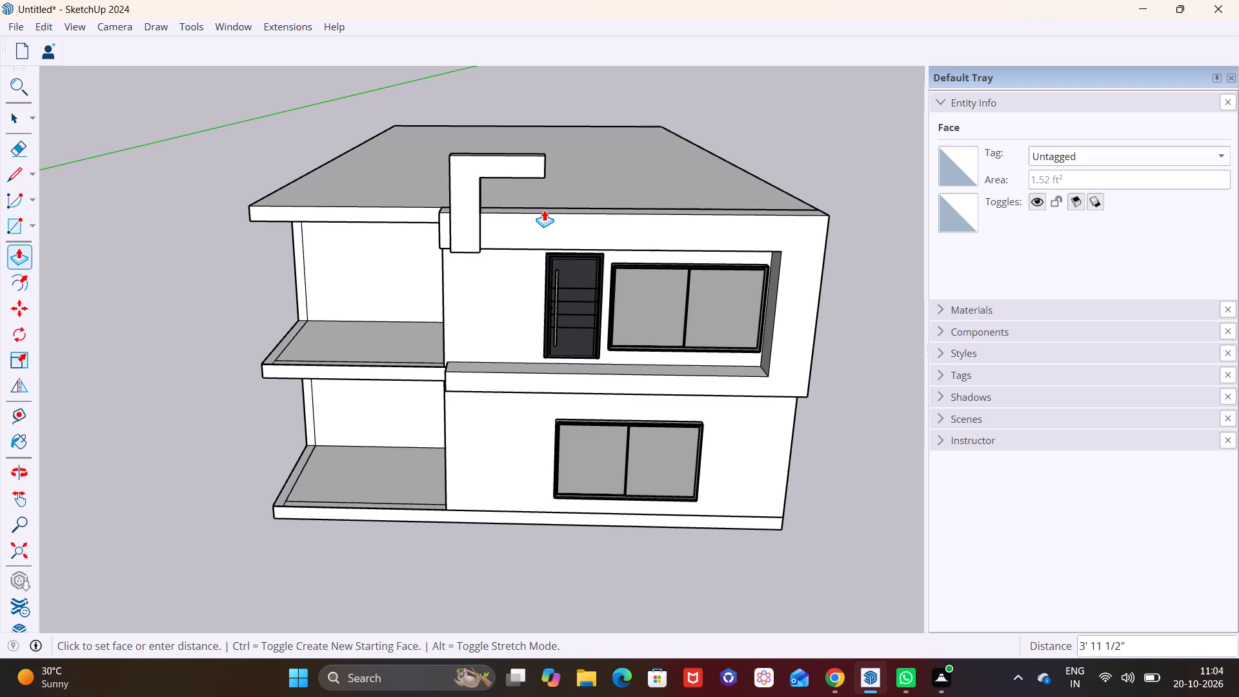
click(545, 213)
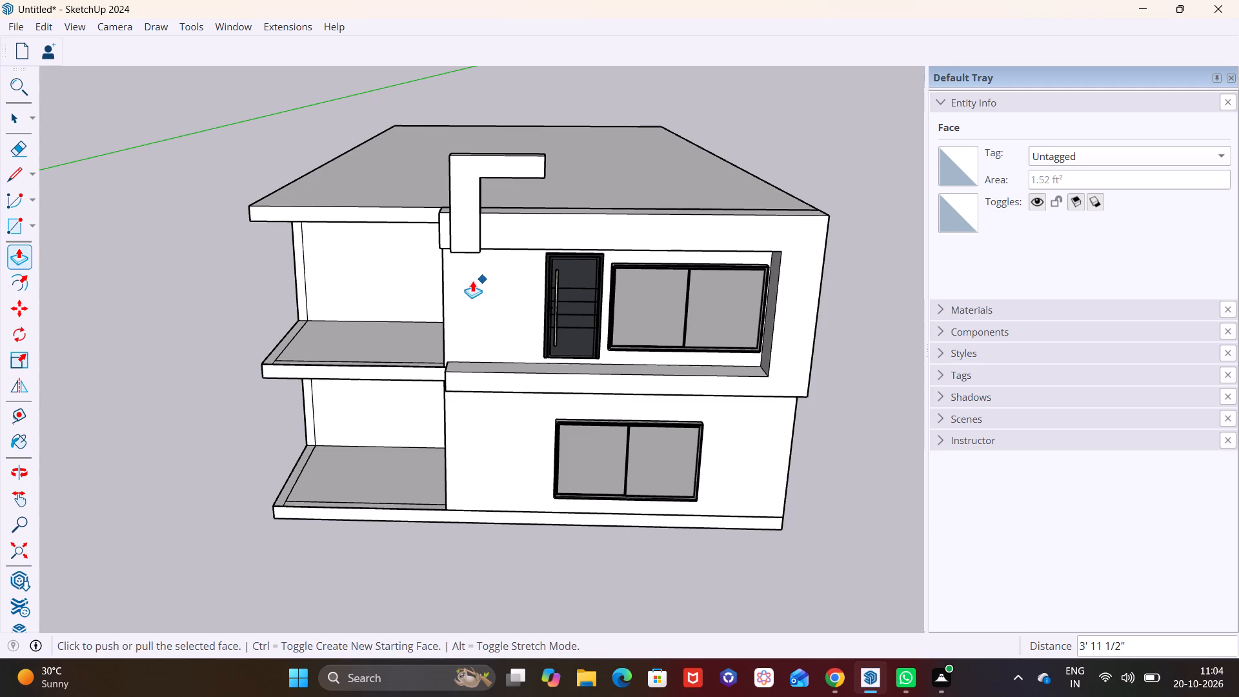
Extrude the post's outer side face about 10" sideways toward the end of the roof-level front beam.
scroll(444, 224, up, 6)
middle_drag(468, 226, 580, 241)
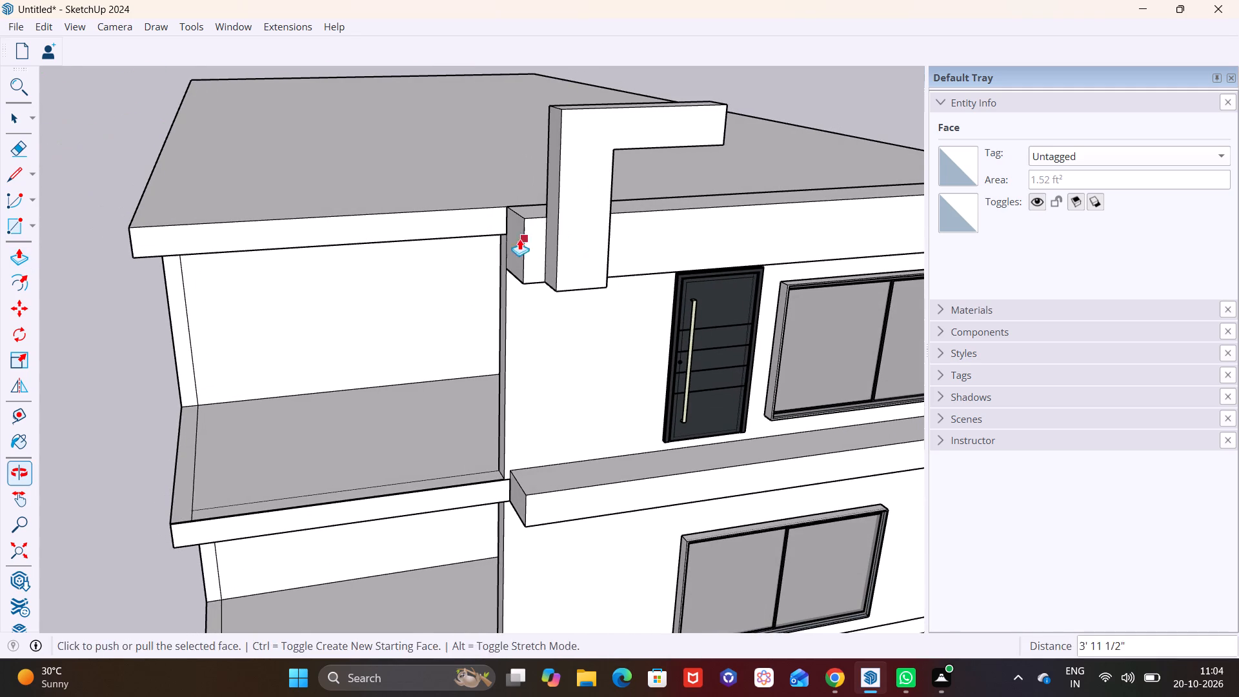
key(space)
click(555, 207)
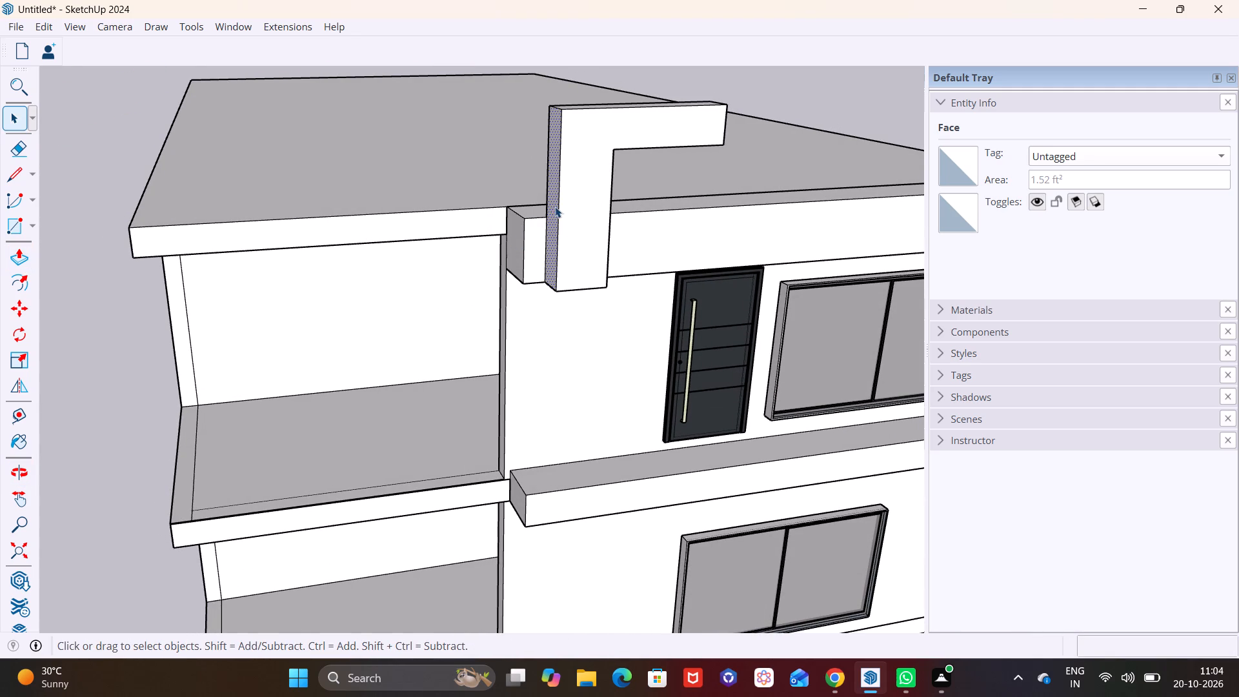
click(23, 256)
scroll(481, 240, up, 6)
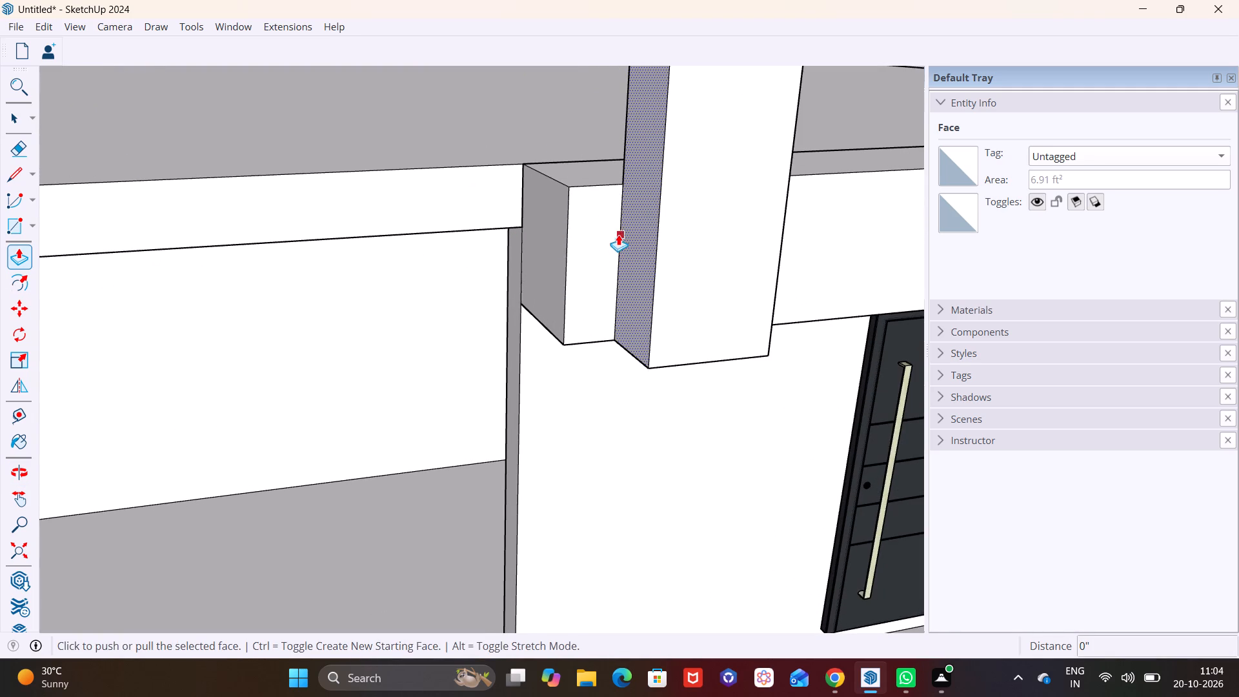
click(643, 234)
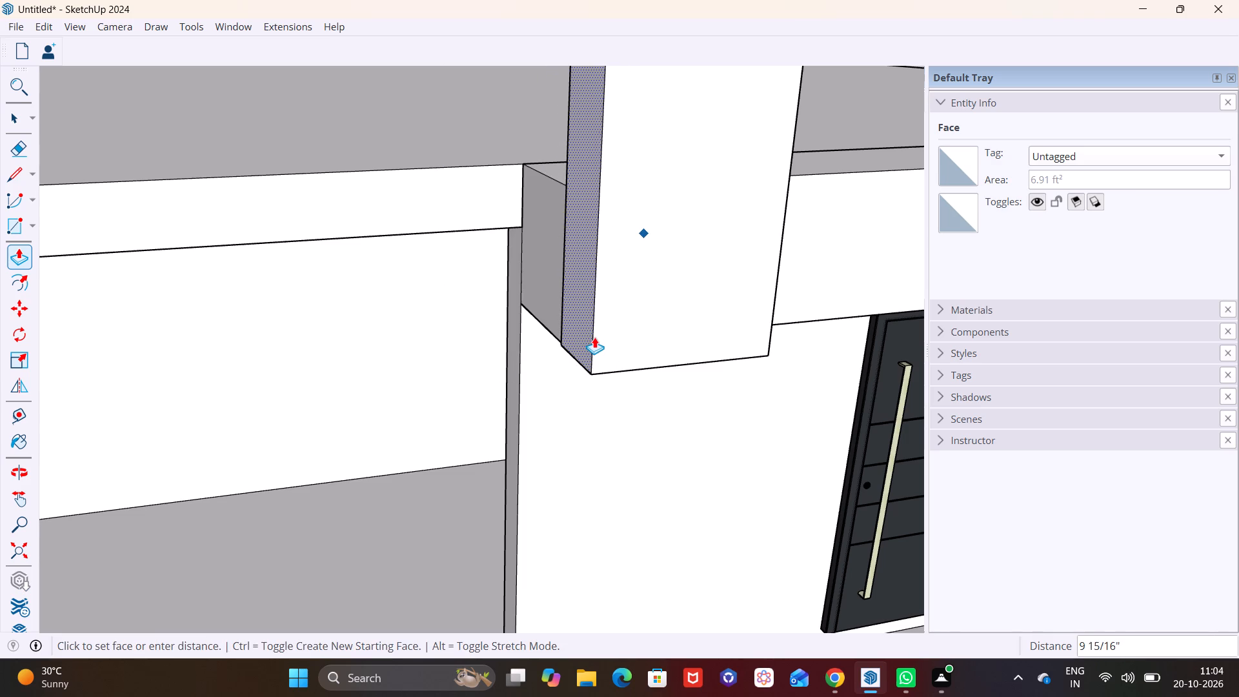
click(598, 330)
key(space)
Push the post's door-side face, below the overhead arm, back 1' 2 7/8" to make the post narrower.
scroll(616, 341, down, 2)
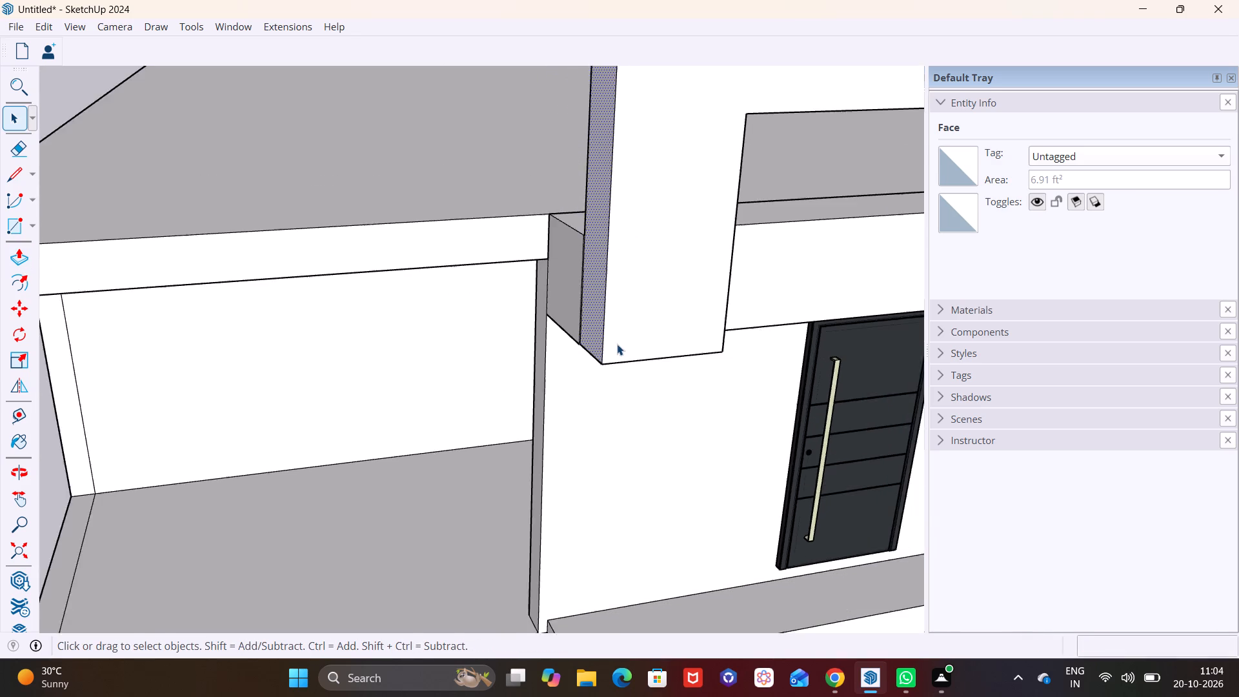
scroll(617, 344, down, 5)
middle_drag(621, 344, 372, 337)
scroll(370, 338, down, 2)
key(space)
click(429, 306)
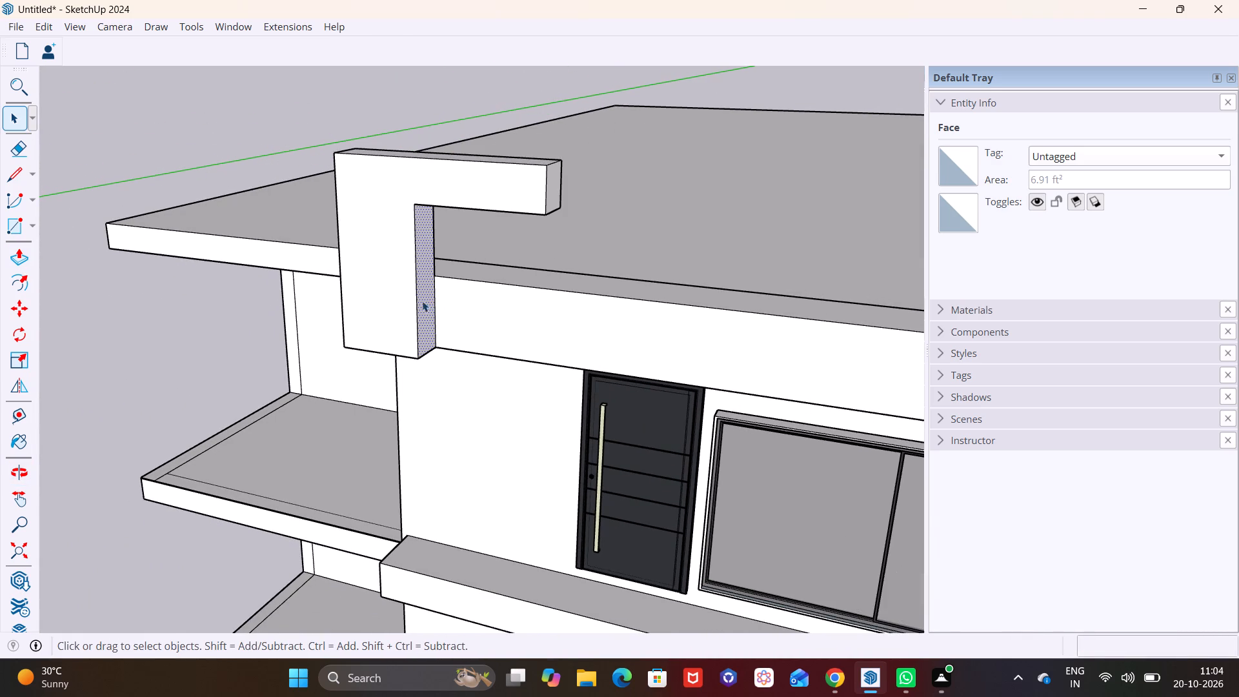
click(25, 254)
scroll(448, 265, up, 2)
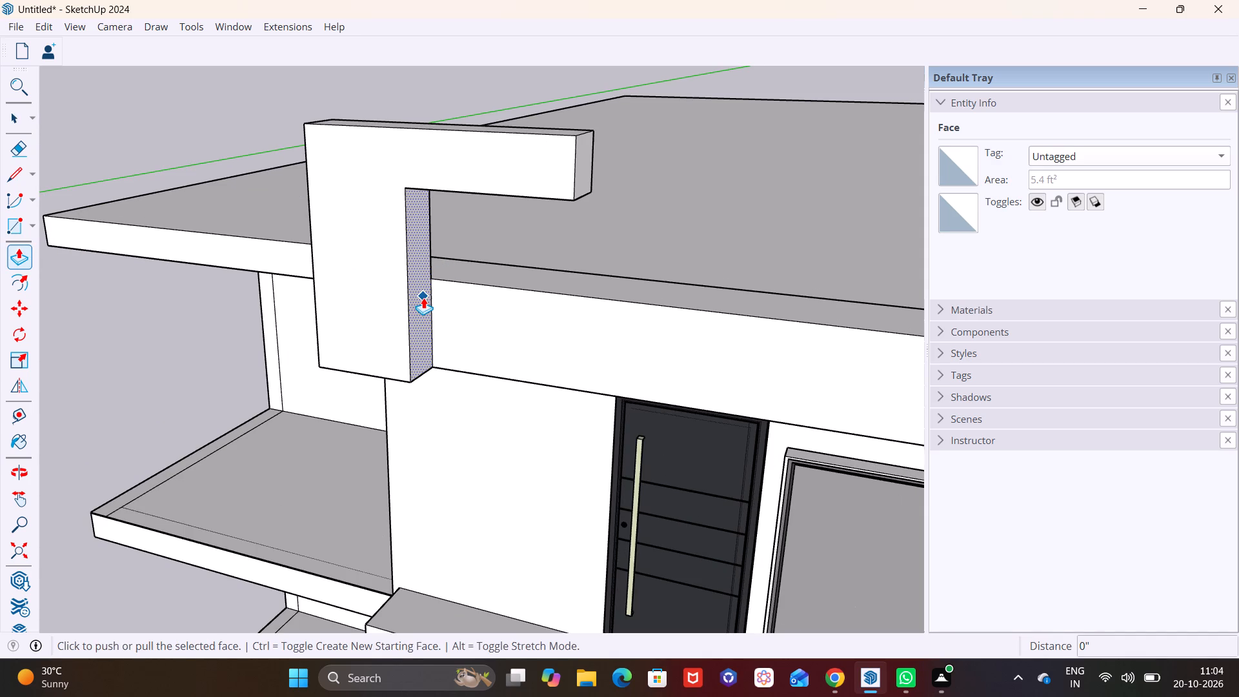
click(423, 298)
click(378, 295)
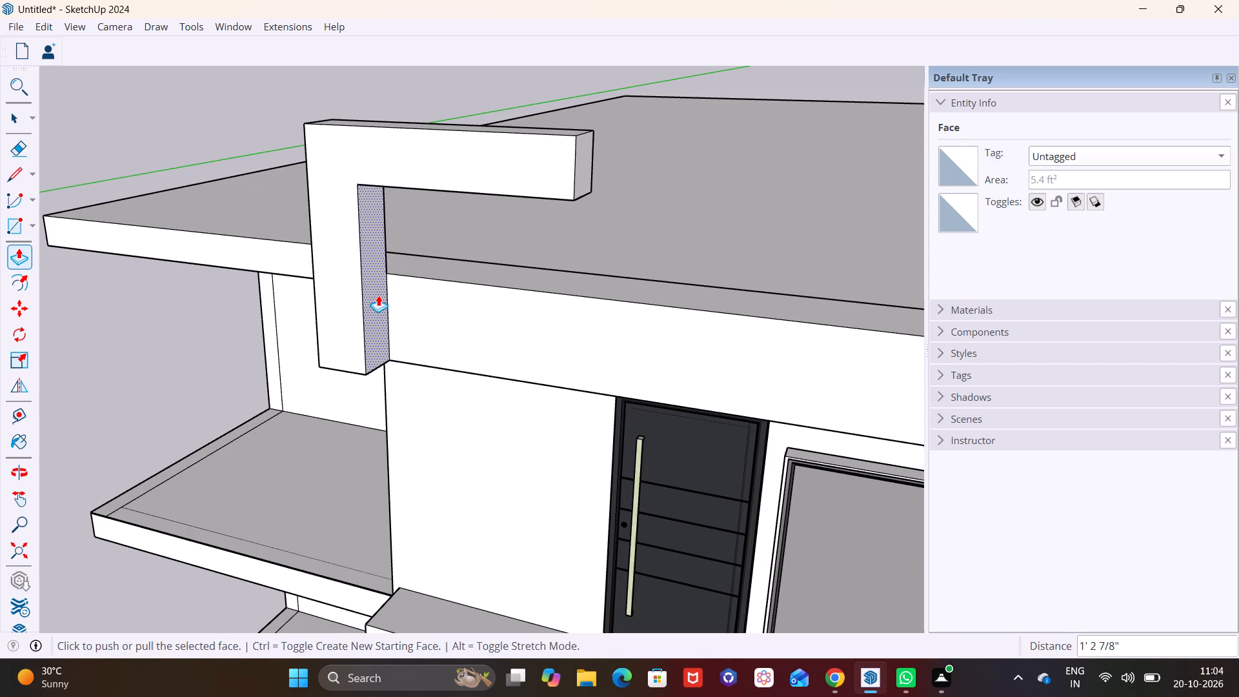
Draw a line about 1' 2" long across the overhead arm's underside near its free end.
middle_drag(519, 319, 637, 218)
shift+middle_drag(627, 205, 533, 403)
shift+scroll(533, 403, up, 1)
middle_drag(583, 325, 567, 248)
shift+middle_drag(532, 179, 533, 416)
key(space)
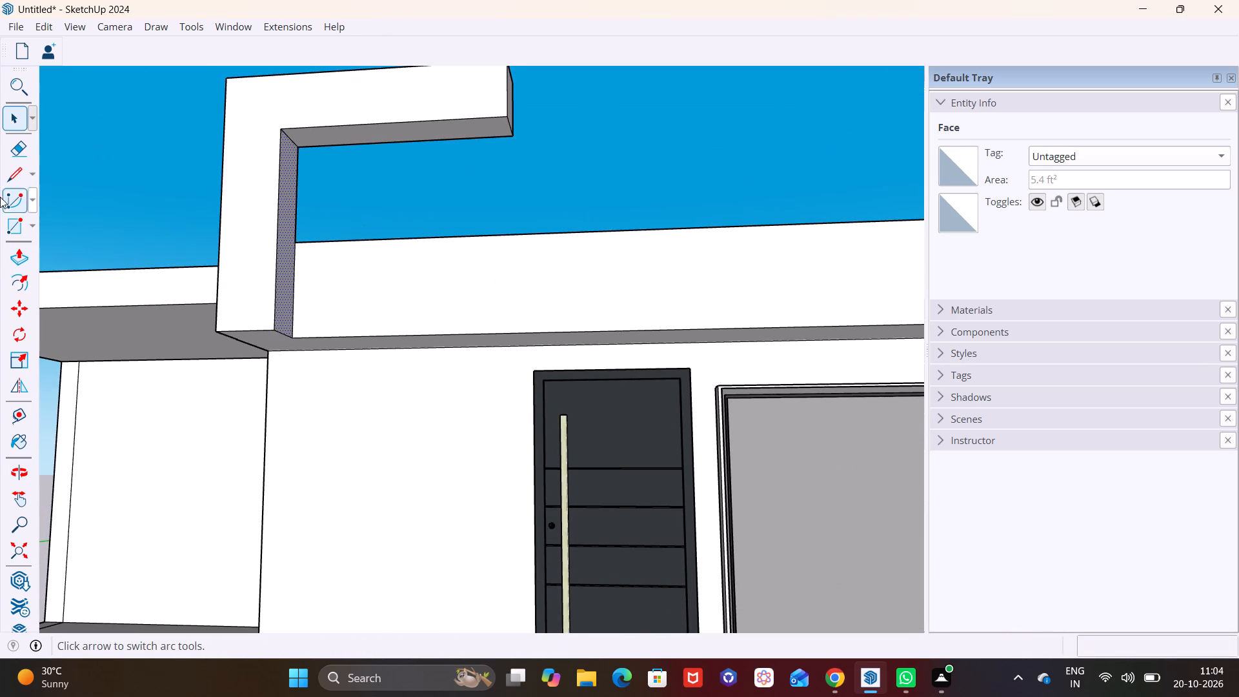
drag(14, 180, 19, 179)
scroll(449, 108, up, 6)
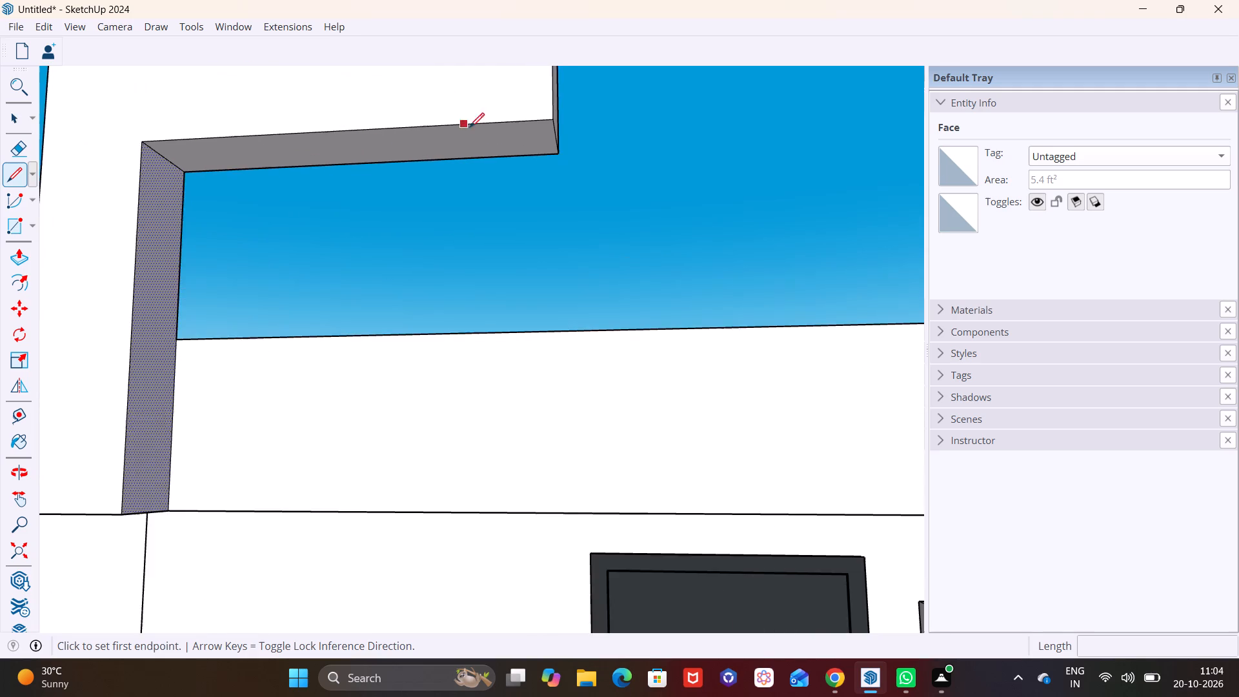
scroll(470, 127, up, 2)
click(504, 120)
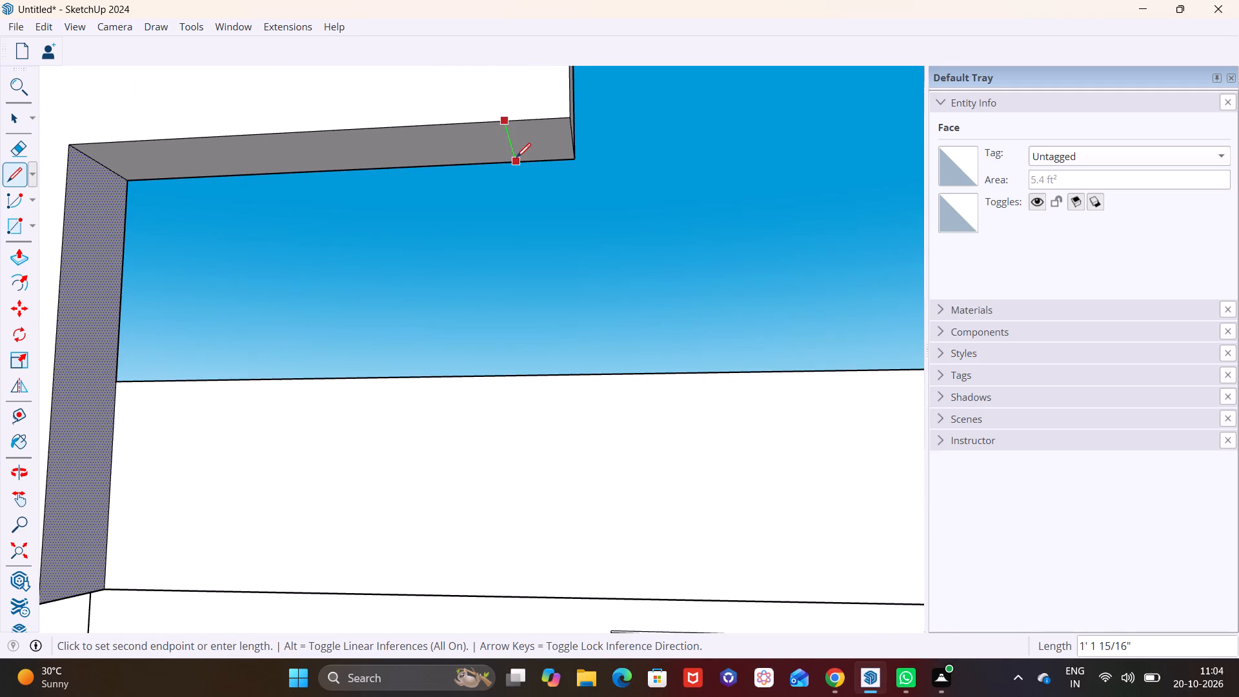
click(518, 160)
key(space)
Extrude the marked end section of the arm's underside 13' 10 15/16" downward as a second post reaching the first-floor band.
click(542, 149)
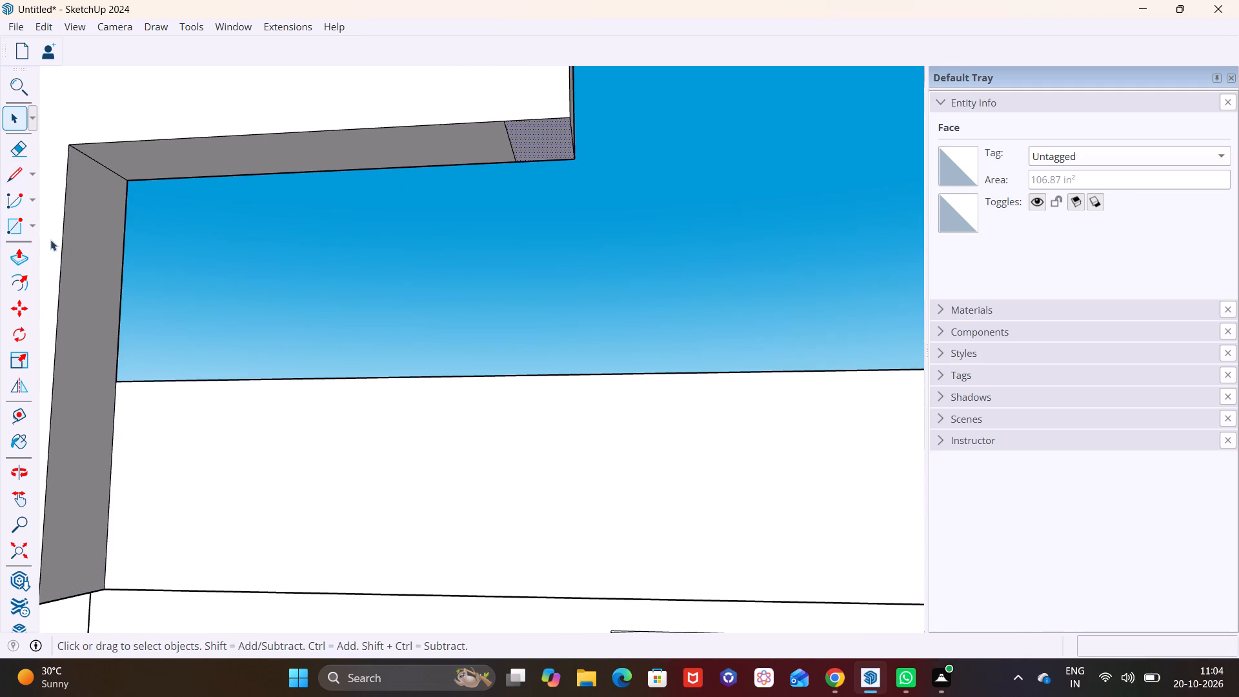
drag(17, 254, 21, 248)
click(535, 140)
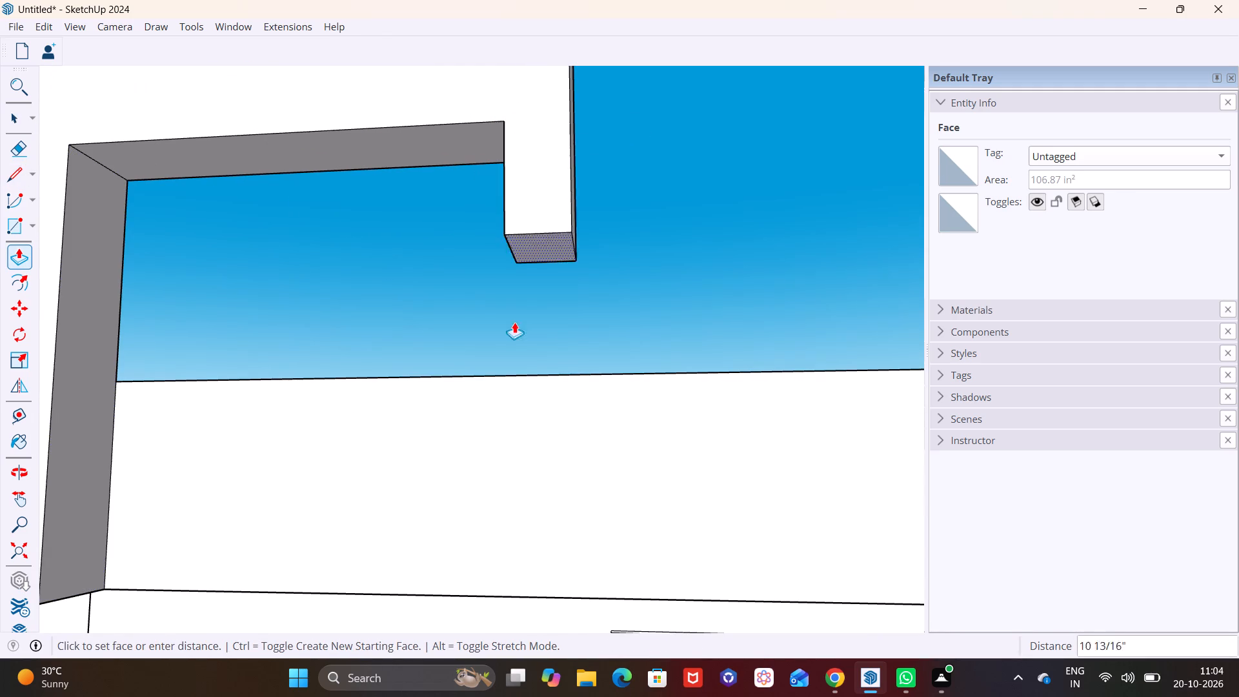
scroll(516, 354, down, 11)
shift+middle_drag(514, 432, 547, 306)
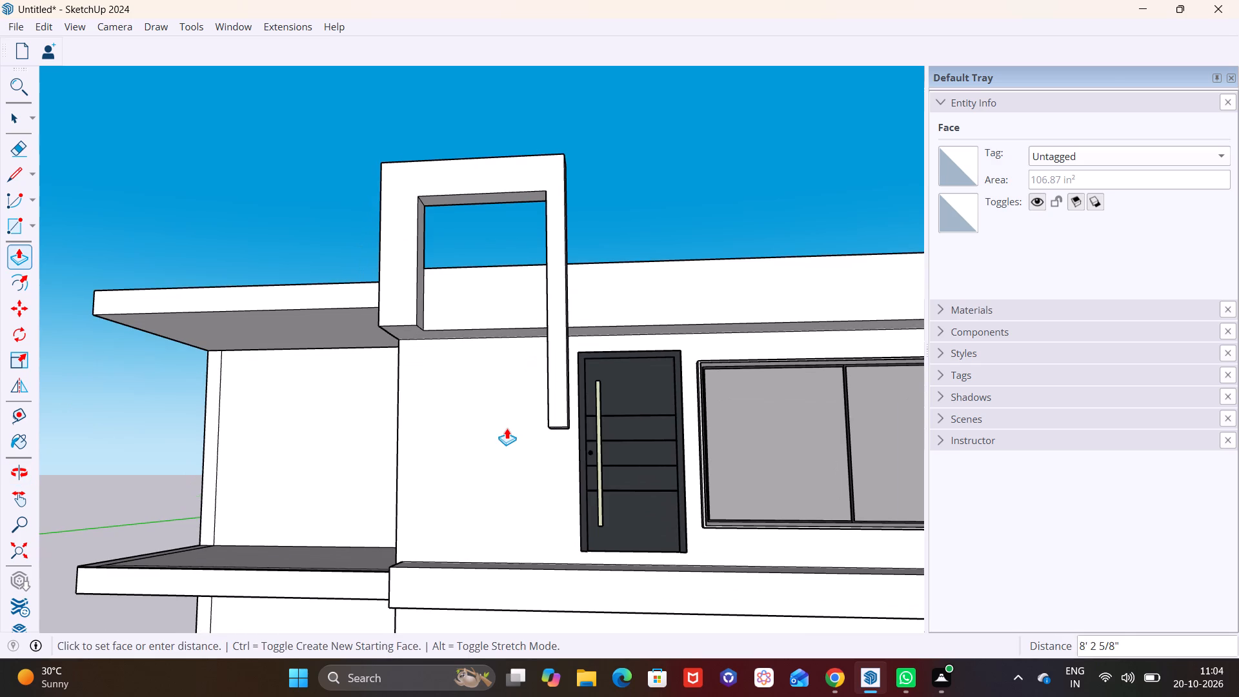
click(523, 599)
Draw a line about 1' 4" long across the roof-level beam's underside, separating the first post's bottom face.
middle_drag(473, 399, 509, 290)
key(space)
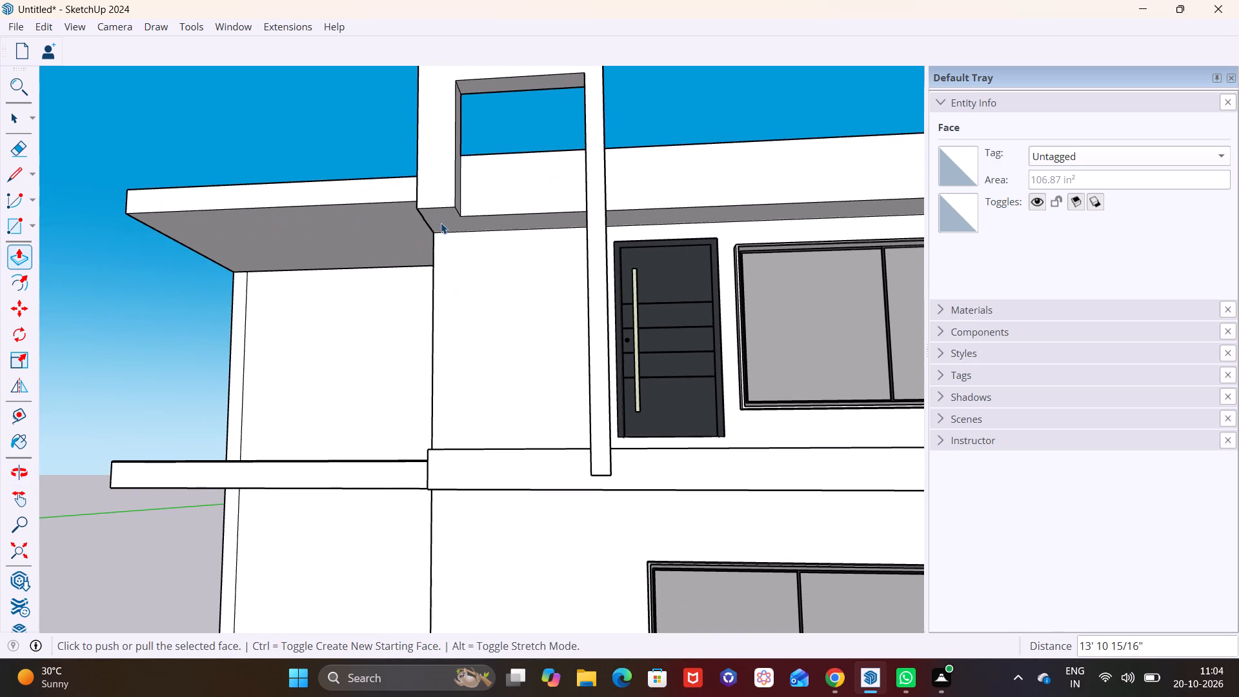
click(443, 216)
scroll(477, 227, up, 6)
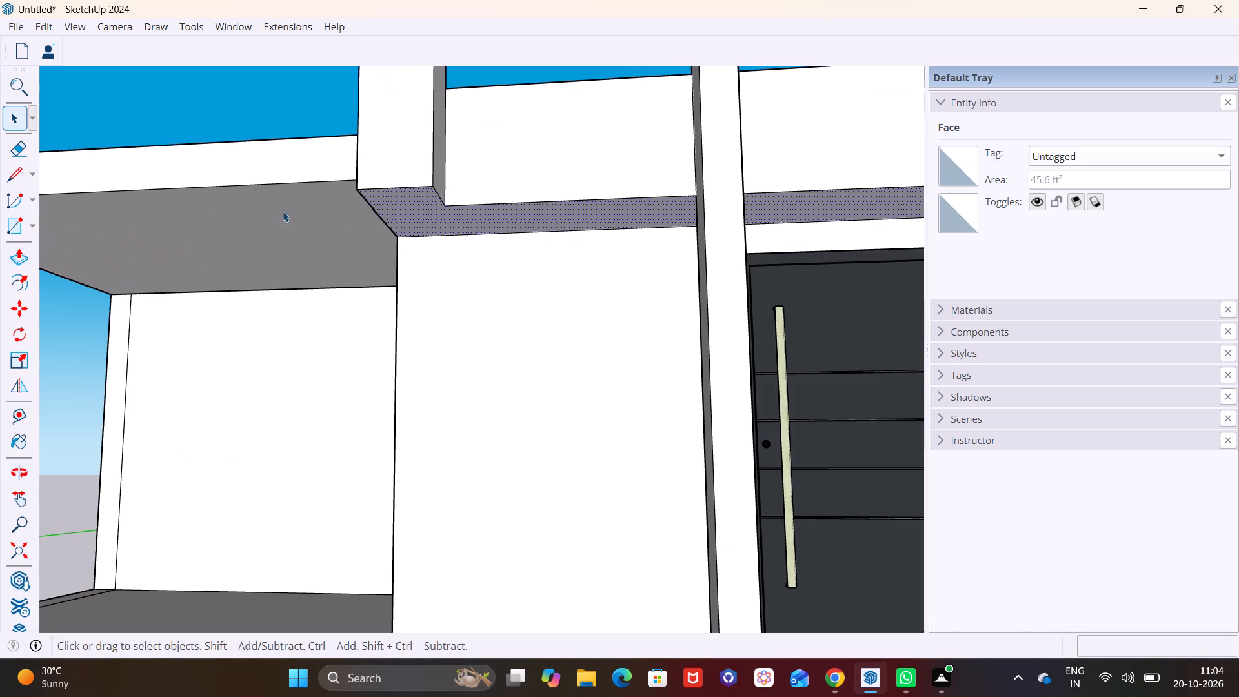
click(8, 181)
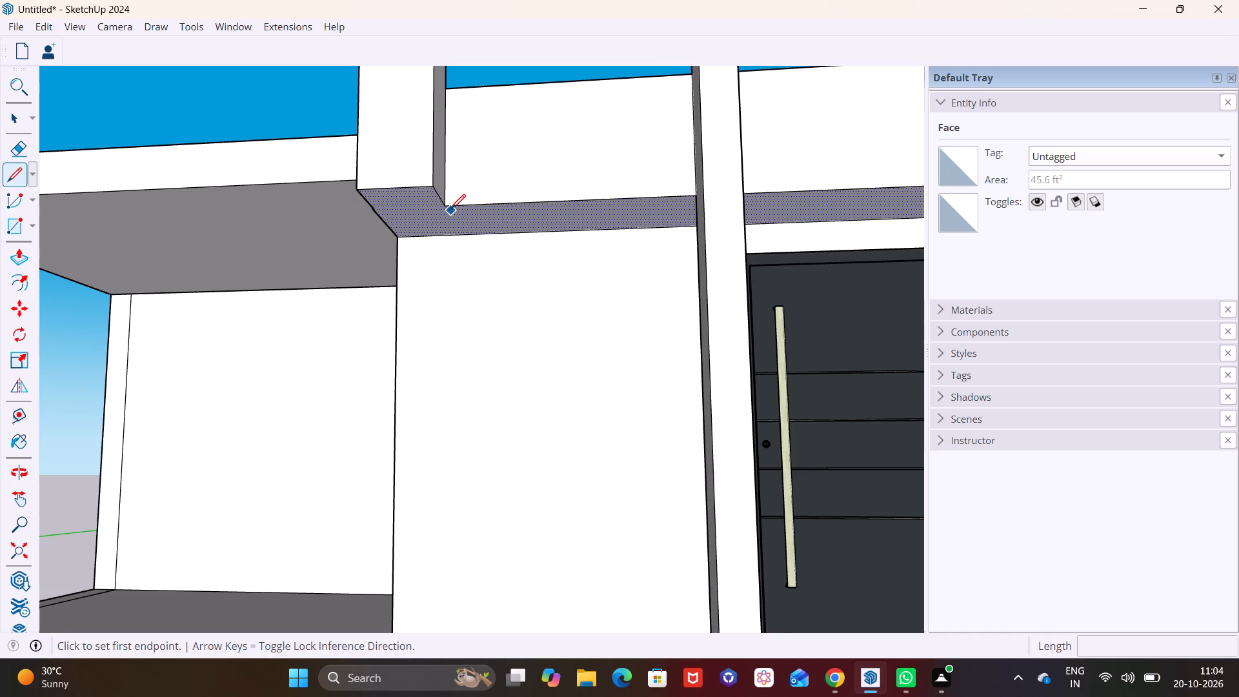
click(450, 208)
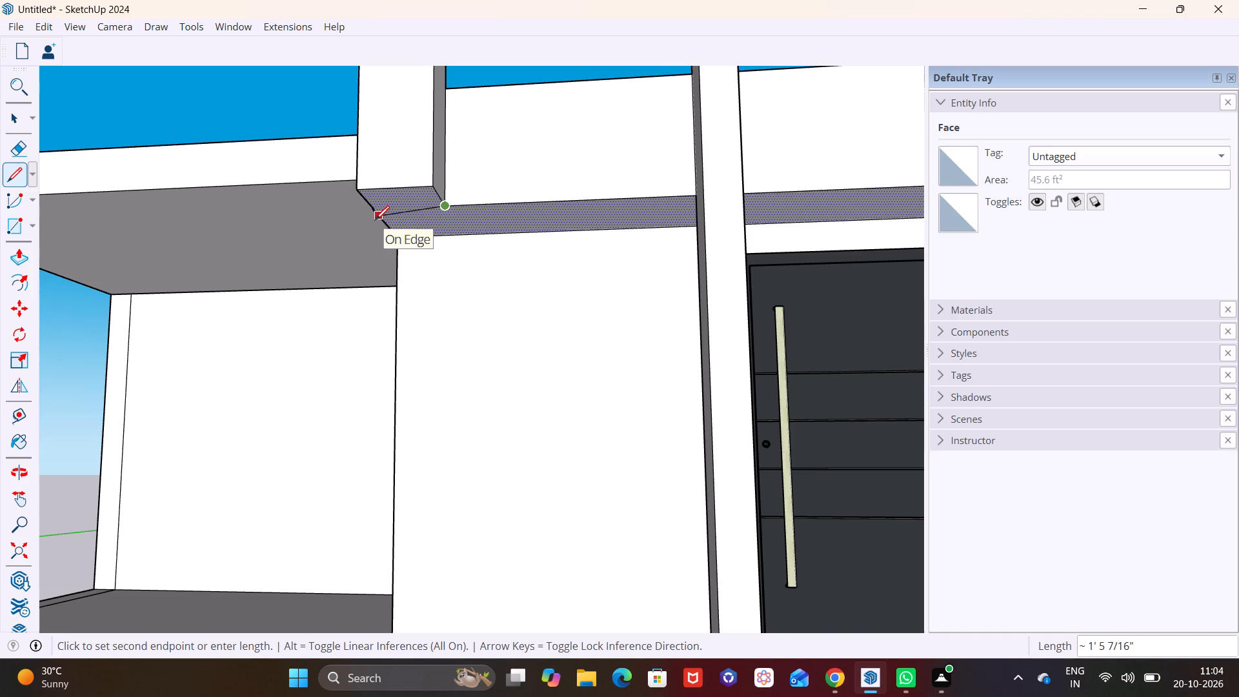
scroll(375, 220, up, 7)
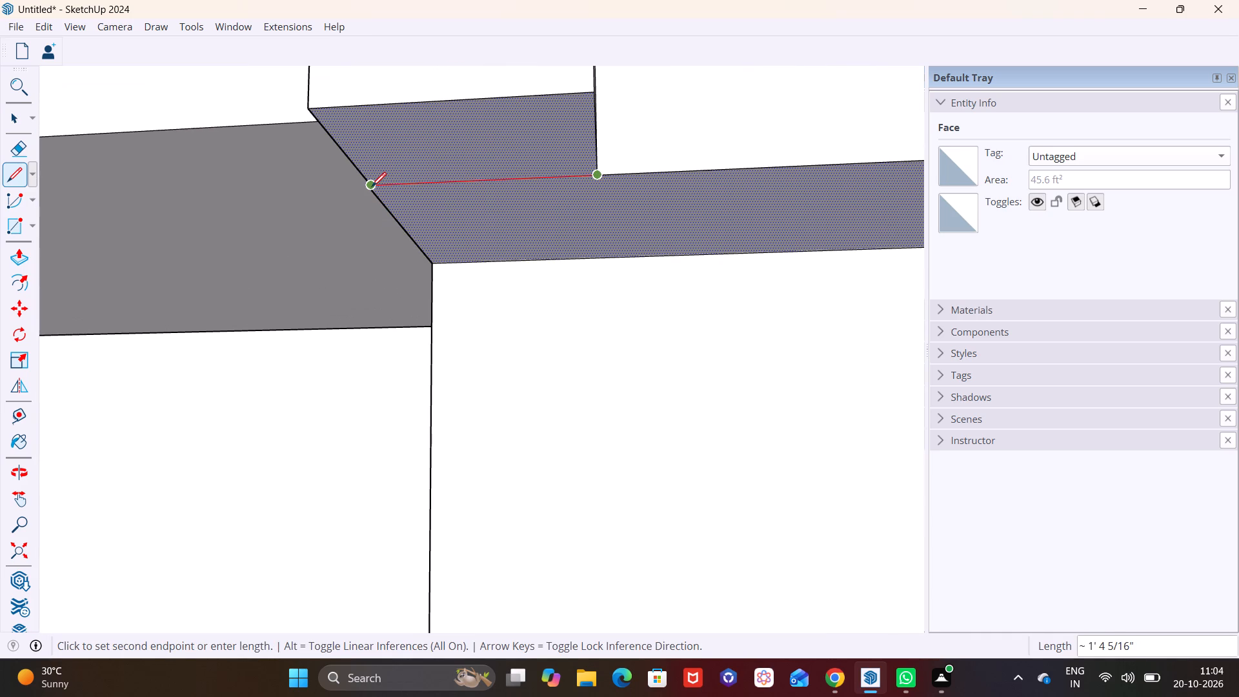
click(372, 187)
key(space)
Extrude the first post's bottom face downward to the lower edge of the first-floor band.
click(477, 134)
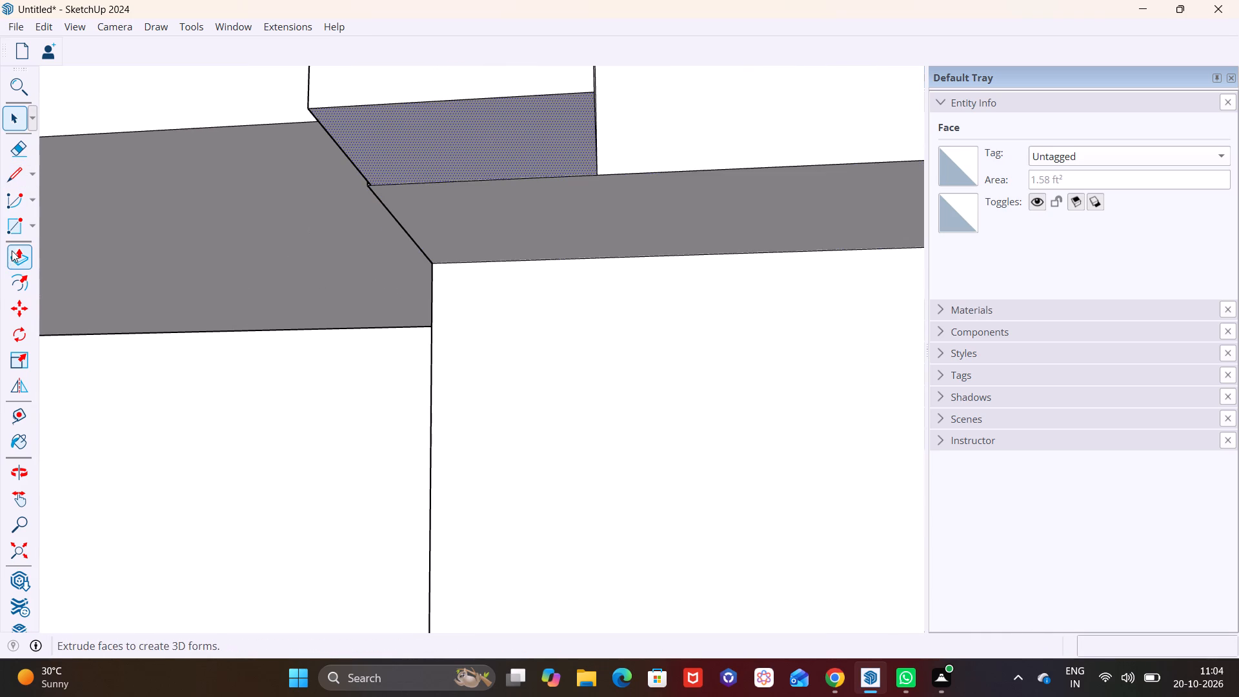
click(12, 250)
click(443, 161)
scroll(485, 383, down, 13)
shift+middle_drag(487, 398, 474, 228)
scroll(492, 416, down, 8)
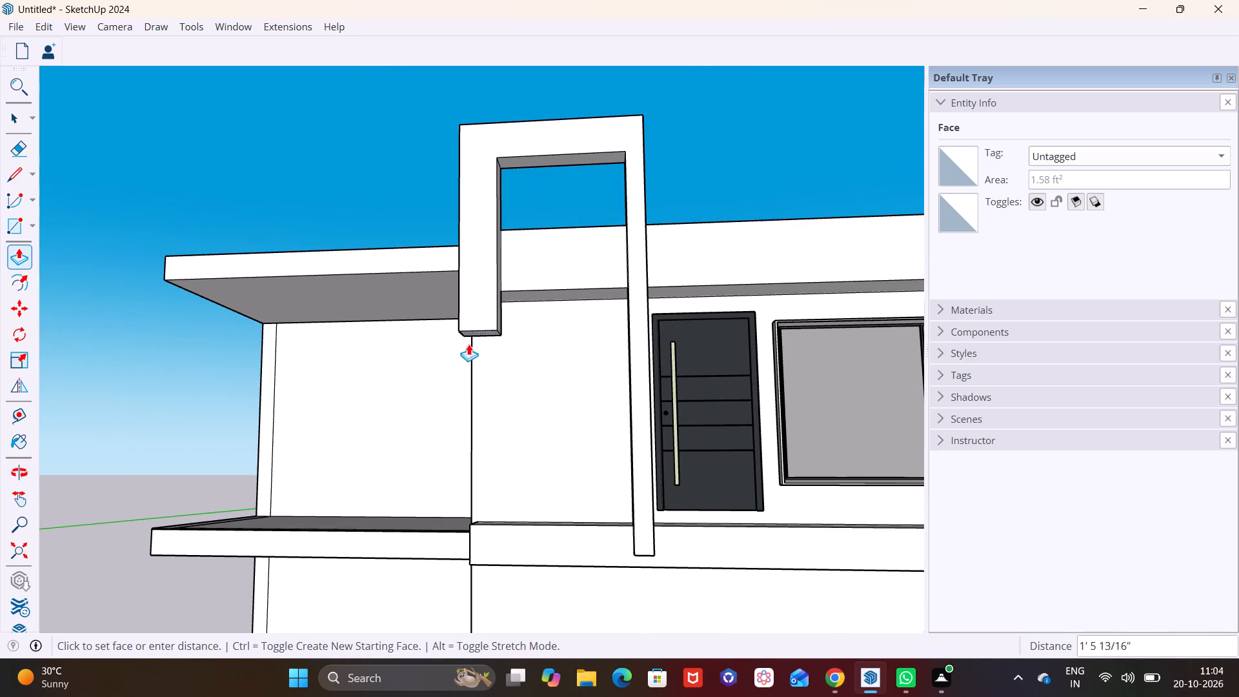
click(489, 563)
key(space)
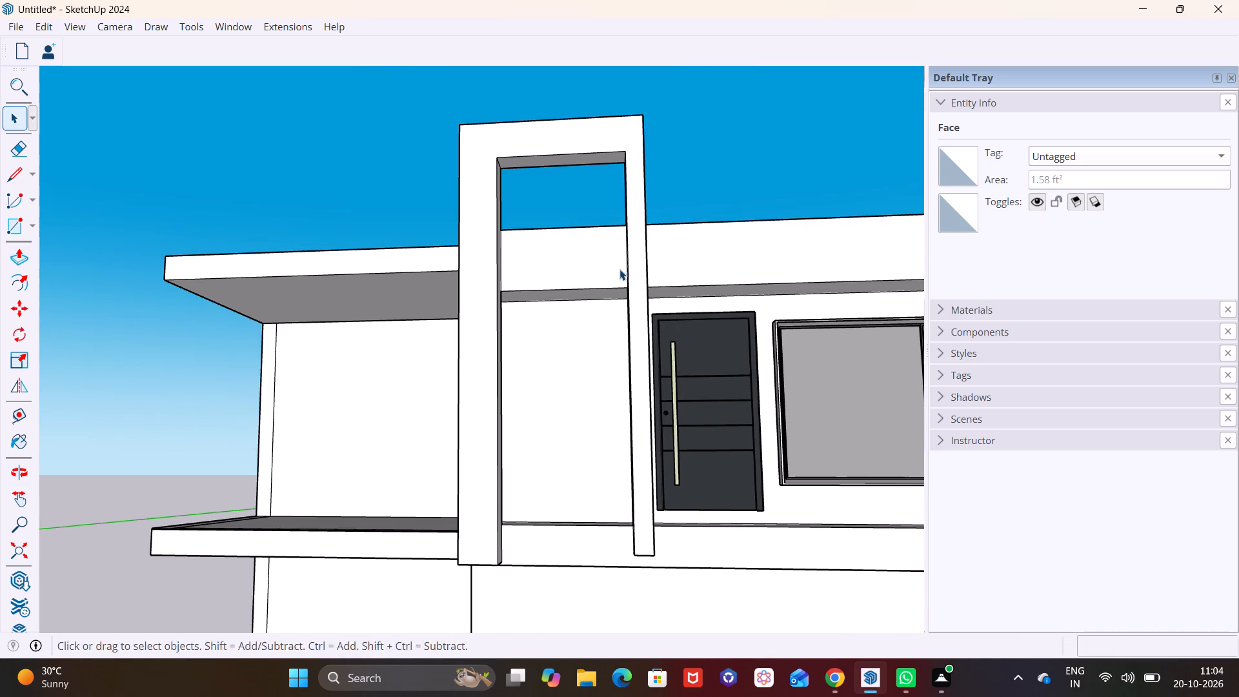
Thicken the second post by extruding its inner side face 5 5/16" toward the first post.
middle_drag(619, 269, 716, 292)
scroll(726, 276, up, 6)
click(726, 274)
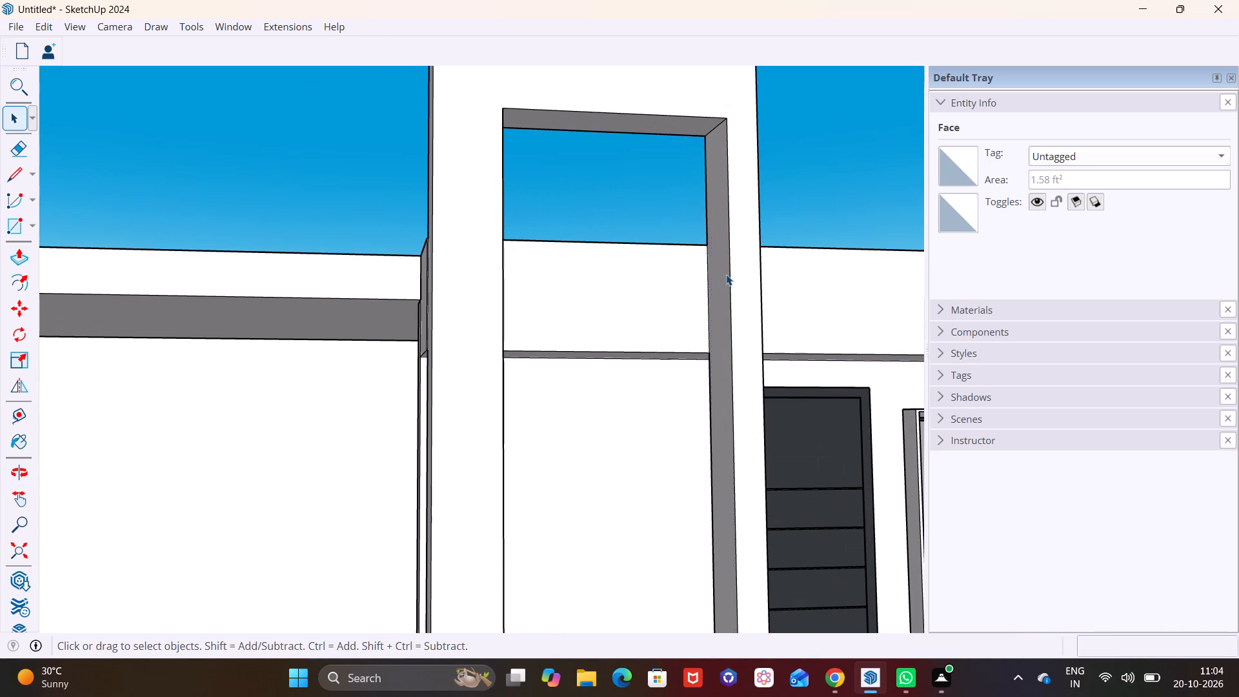
click(13, 247)
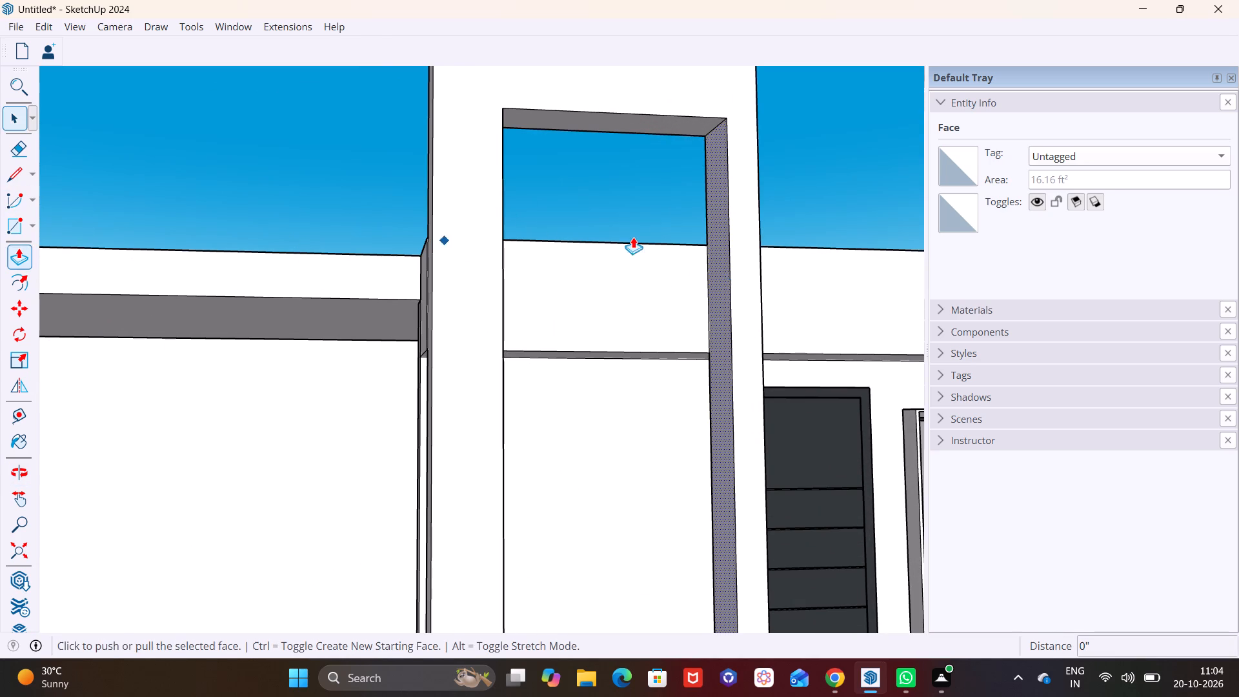
click(716, 228)
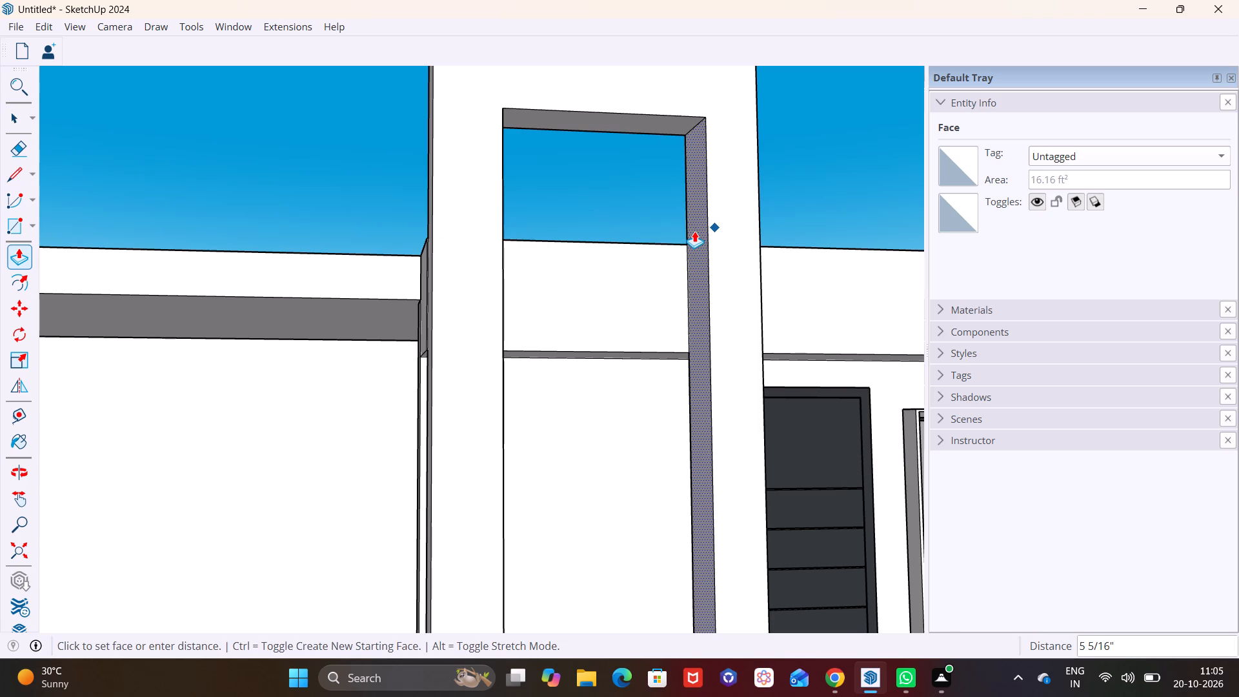
click(694, 231)
Extend the second post's bottom face below the first-floor band in two pulls, the last one 1' 9 7/16".
scroll(543, 301, down, 7)
middle_drag(533, 334, 459, 330)
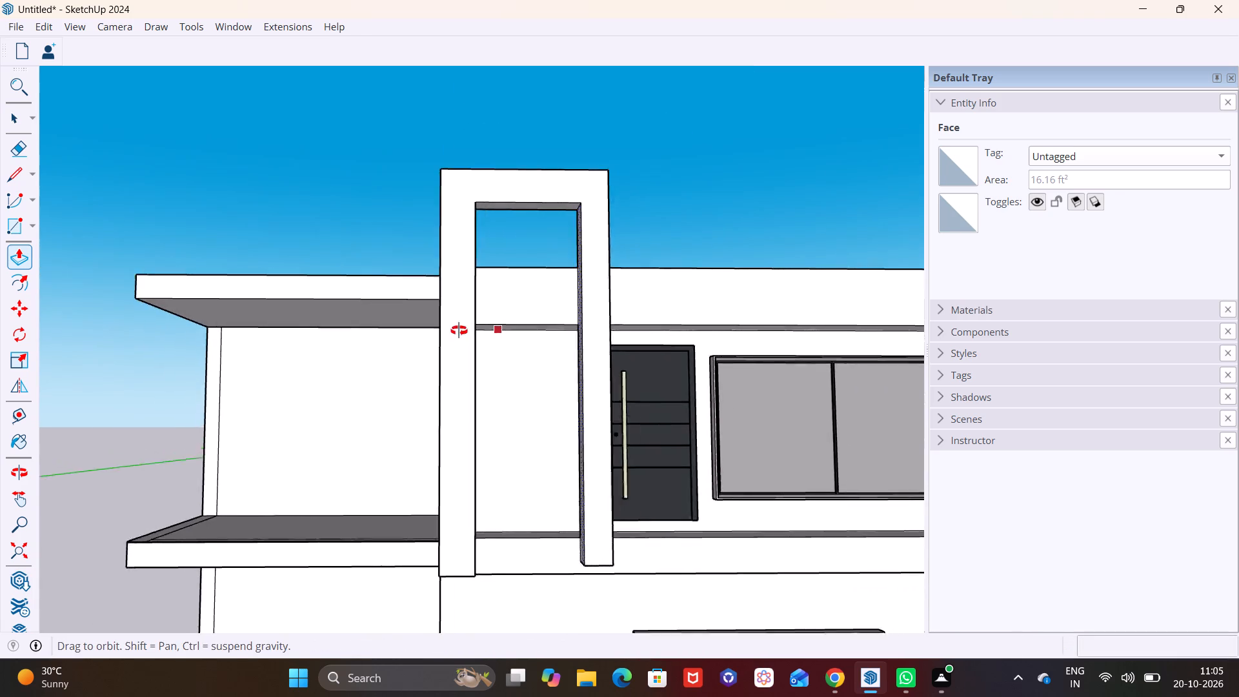
middle_drag(459, 330, 443, 334)
shift+middle_drag(534, 354, 543, 214)
middle_drag(509, 354, 517, 323)
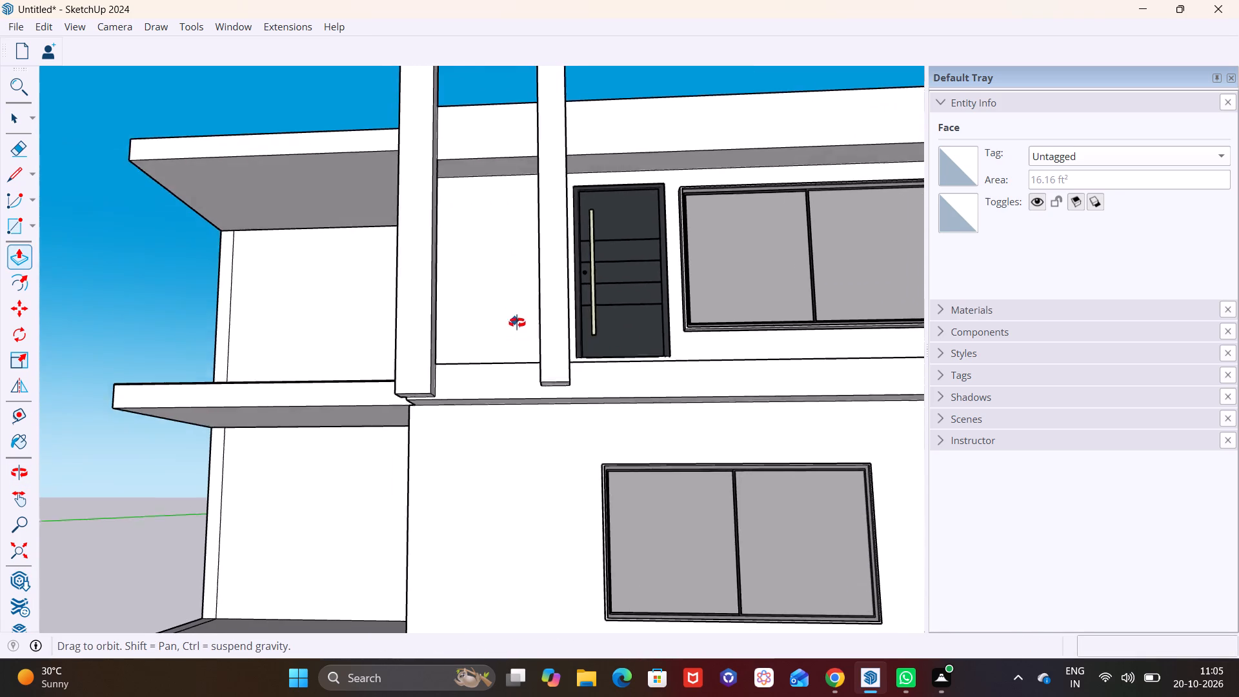
middle_drag(517, 323, 518, 194)
scroll(537, 281, up, 3)
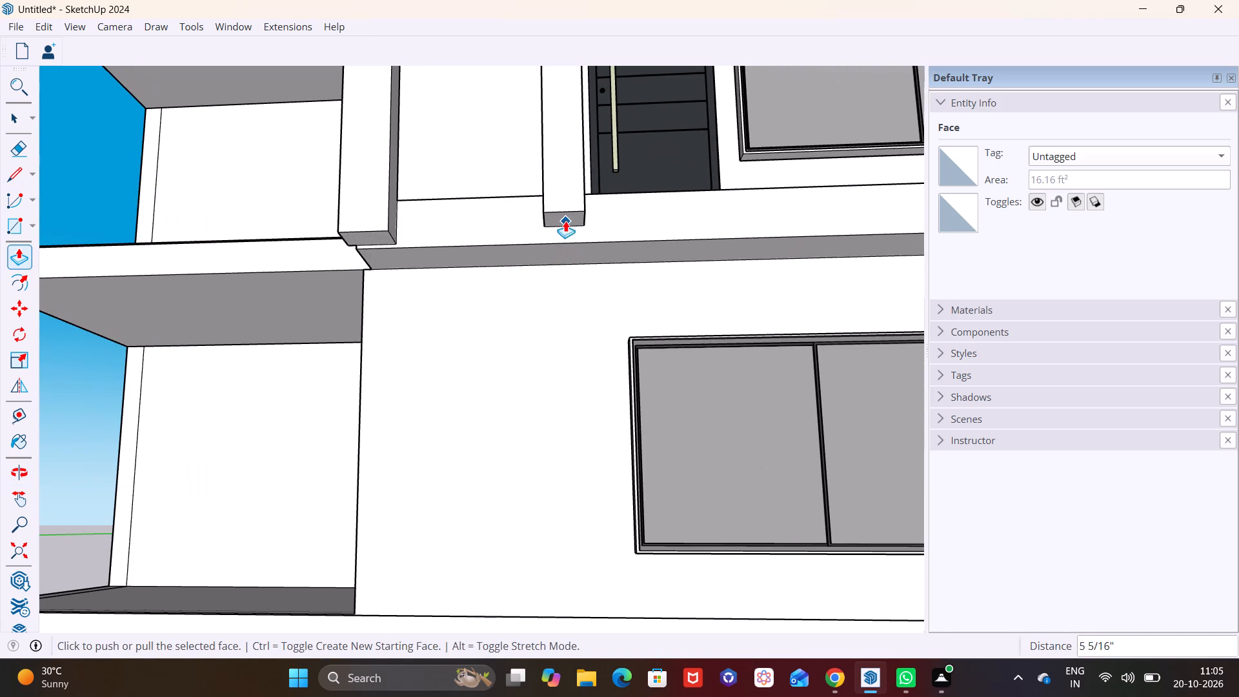
key(space)
click(565, 221)
click(23, 250)
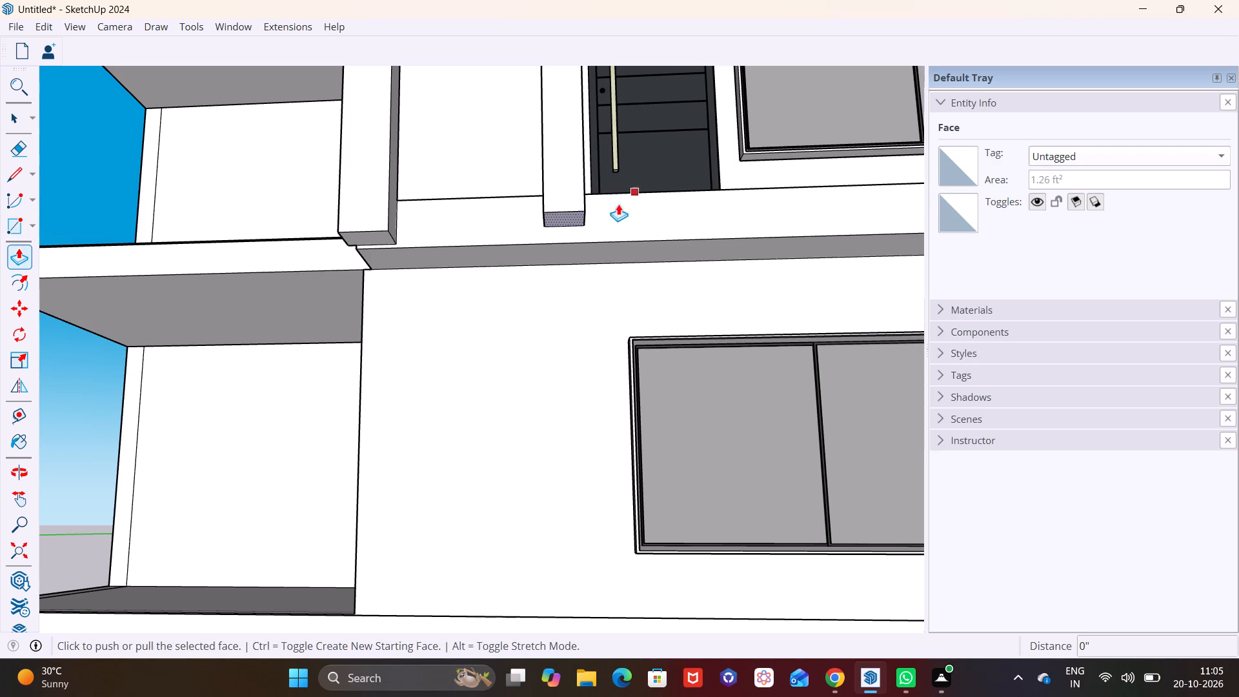
click(570, 216)
click(554, 300)
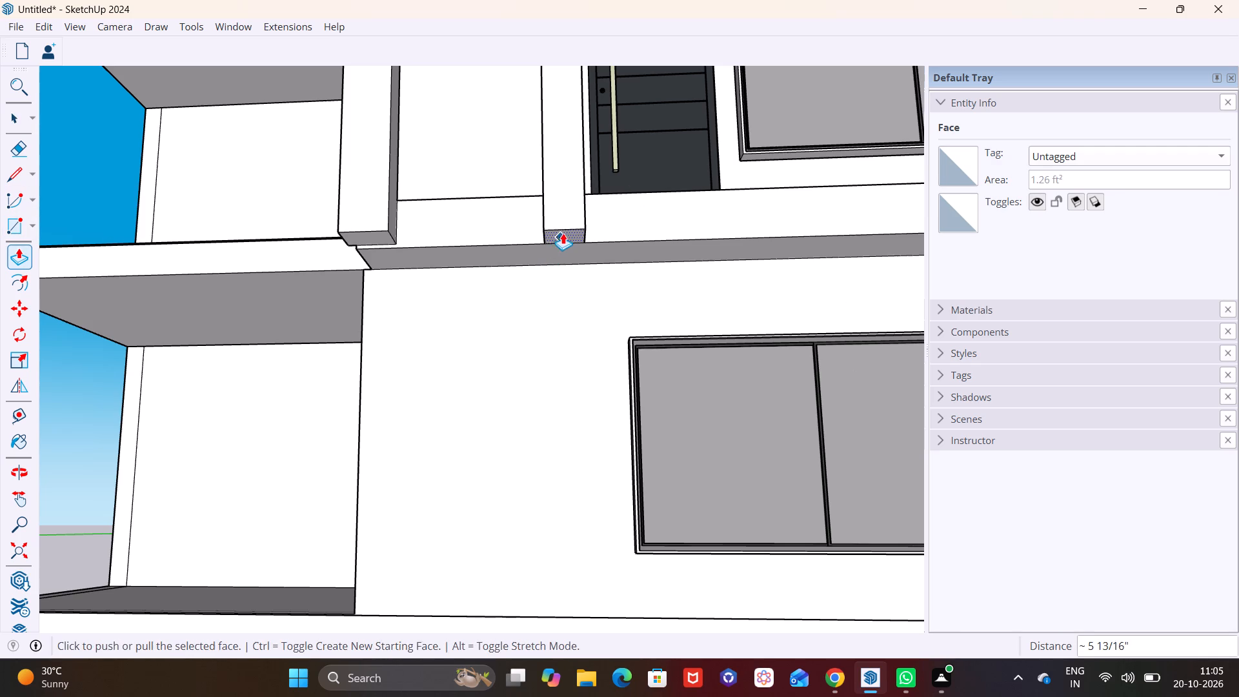
click(563, 233)
click(559, 297)
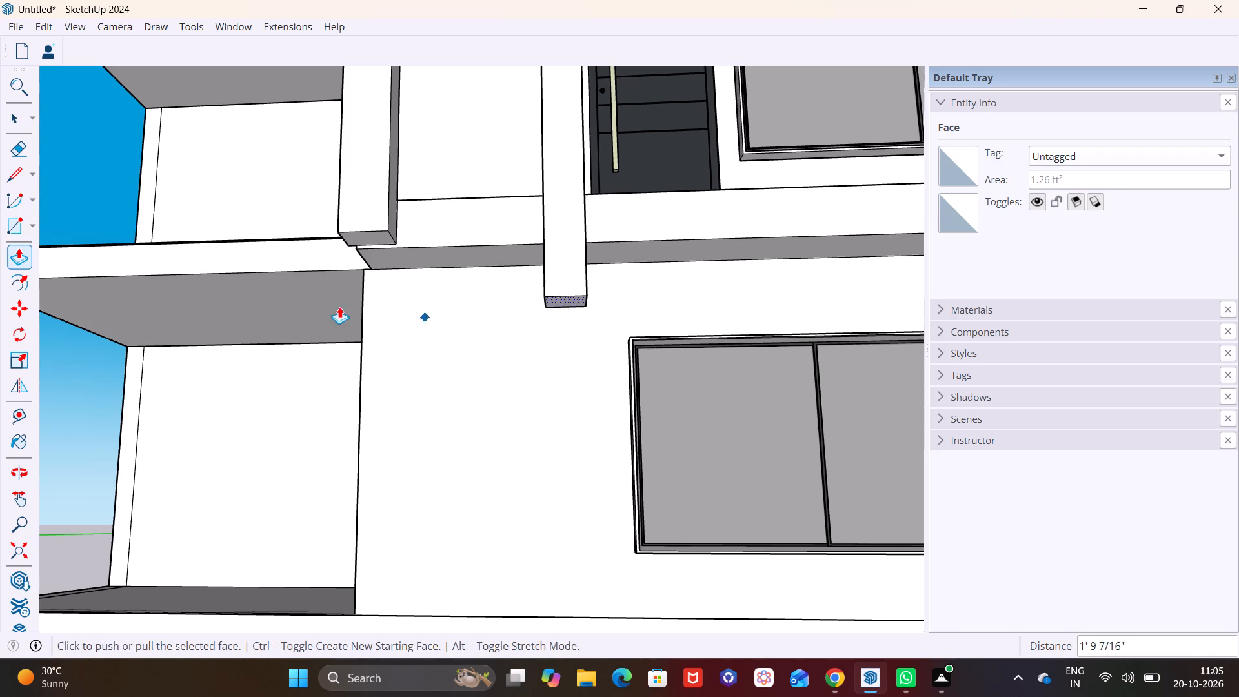
key(space)
Extend the first post's bottom face below the first-floor band in two pulls, the last one 1' 11".
click(373, 234)
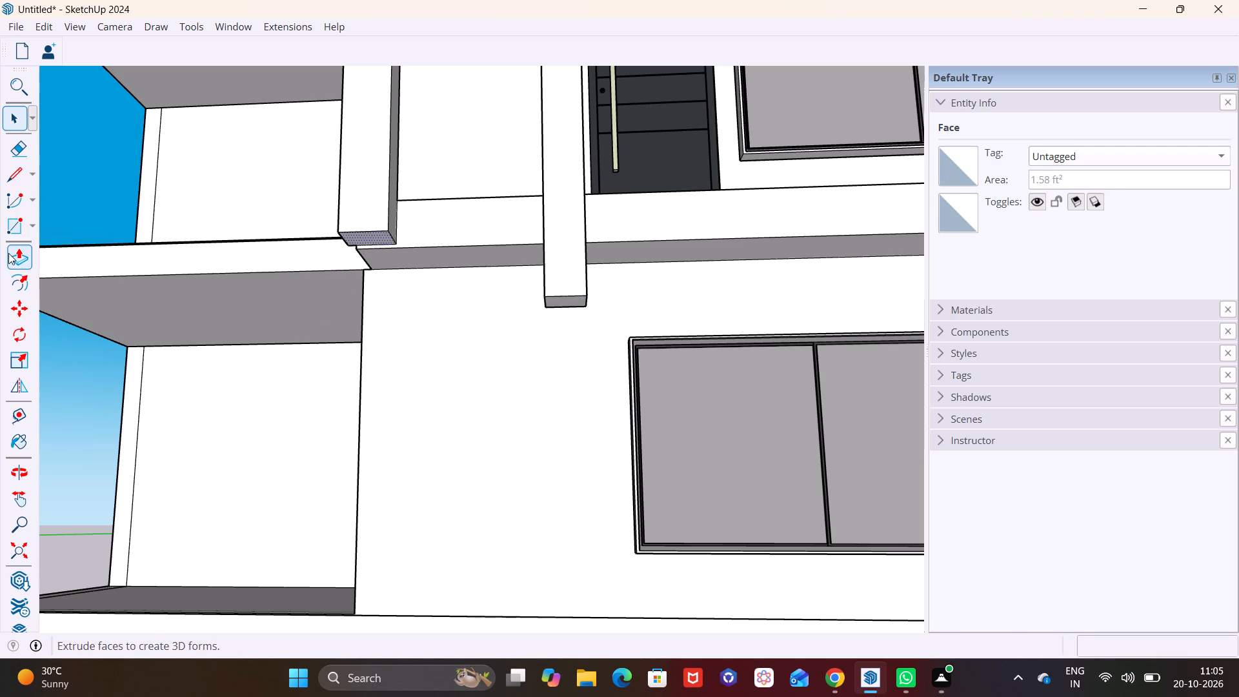
click(8, 253)
click(368, 239)
click(364, 310)
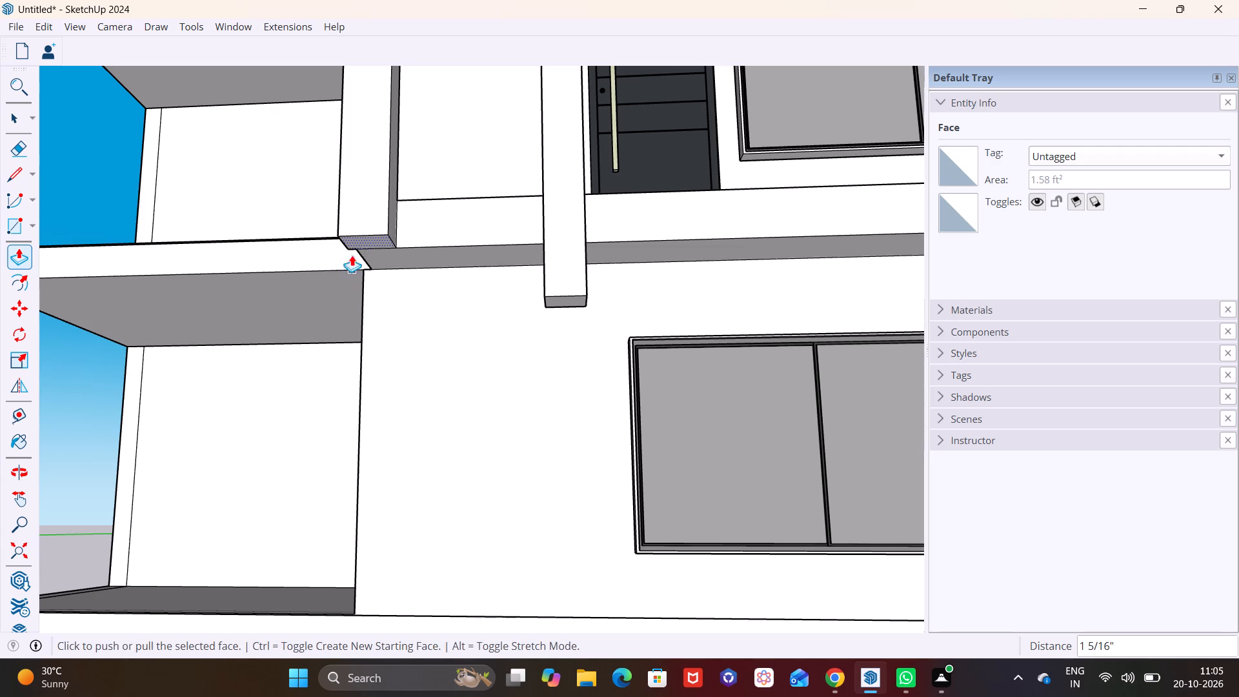
click(366, 239)
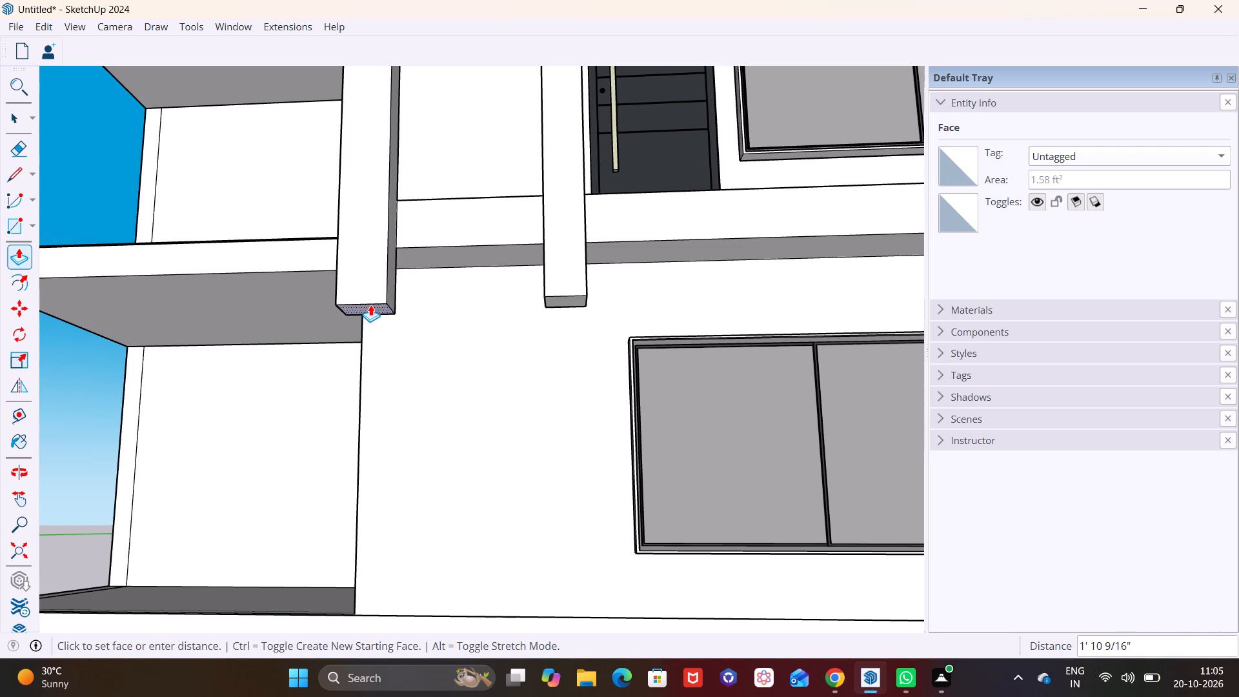
click(370, 306)
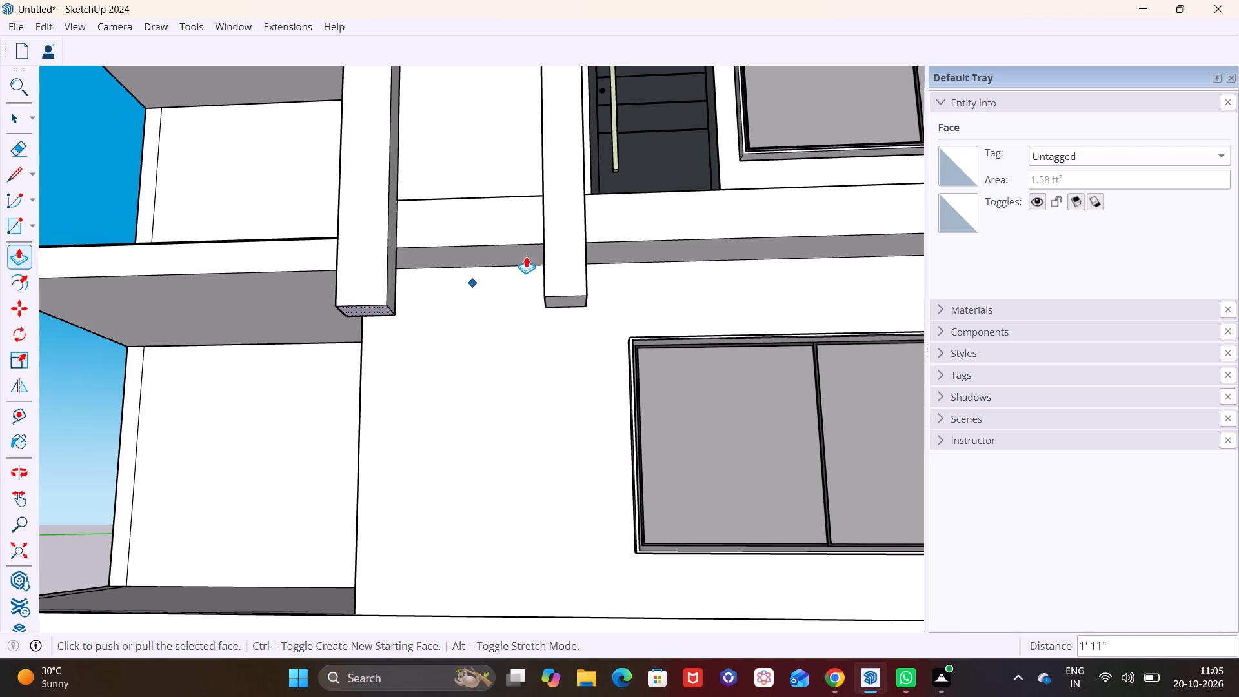
Thicken the second post by extruding its inner side face 2 9/16" toward the first post.
middle_drag(529, 261, 622, 303)
scroll(670, 245, up, 4)
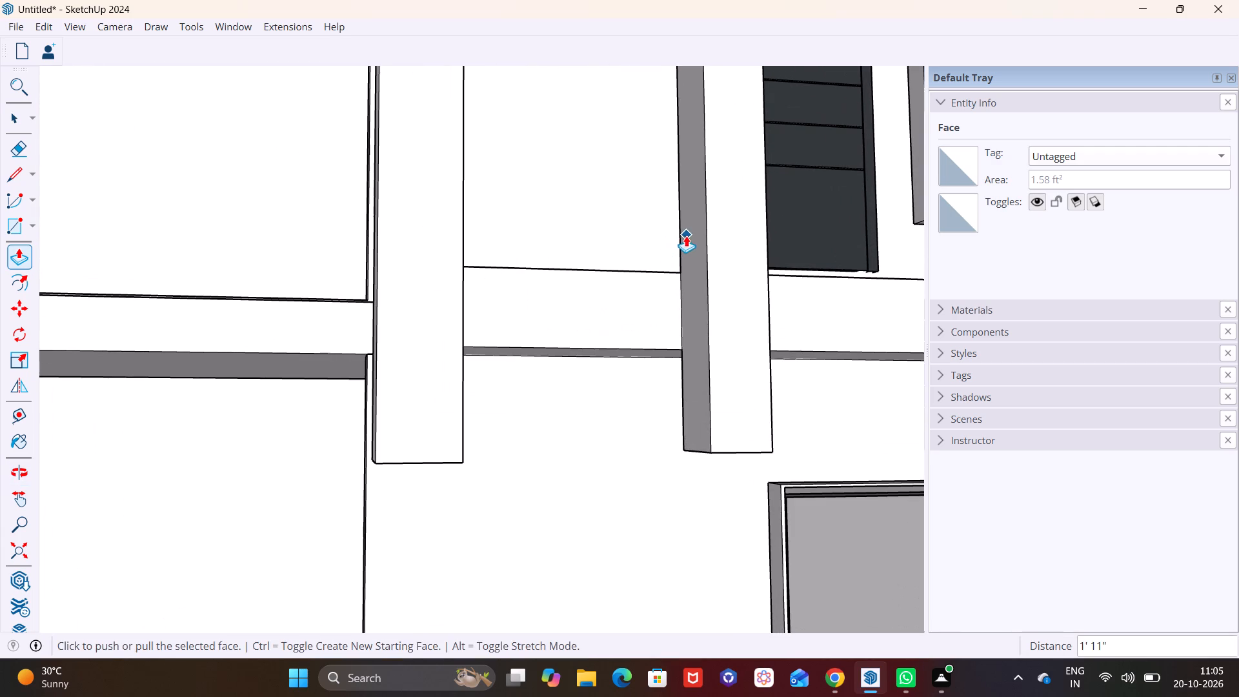
key(space)
click(686, 236)
click(21, 254)
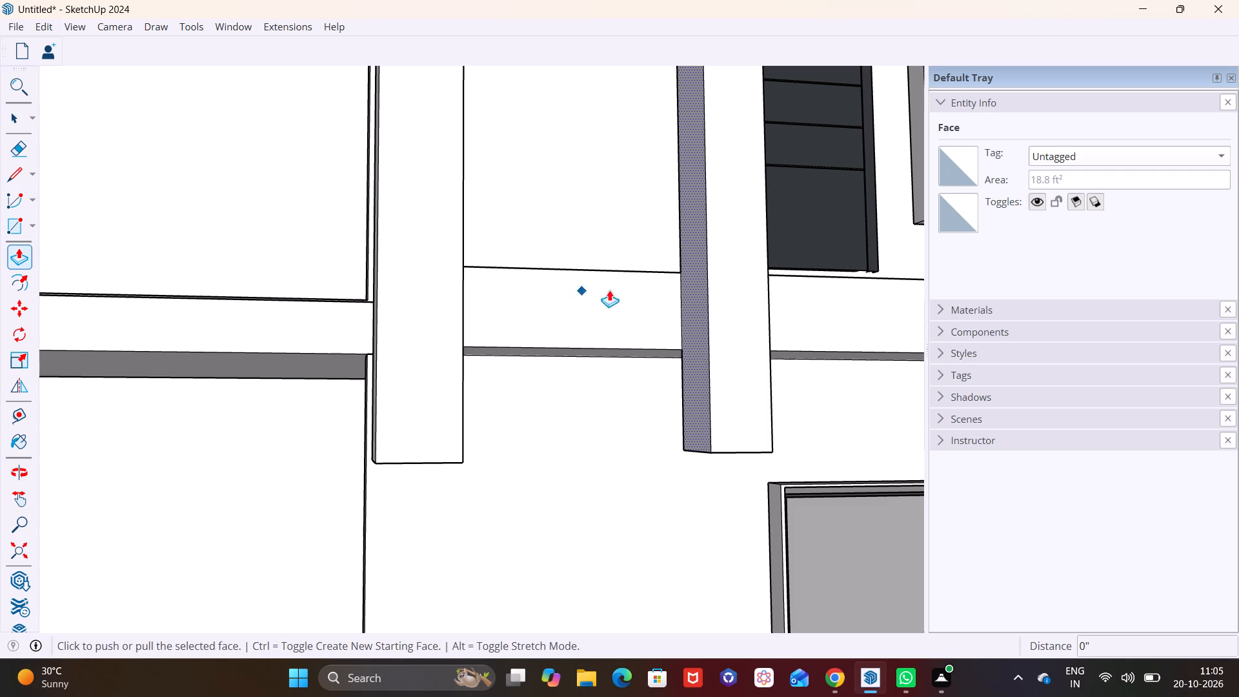
click(691, 278)
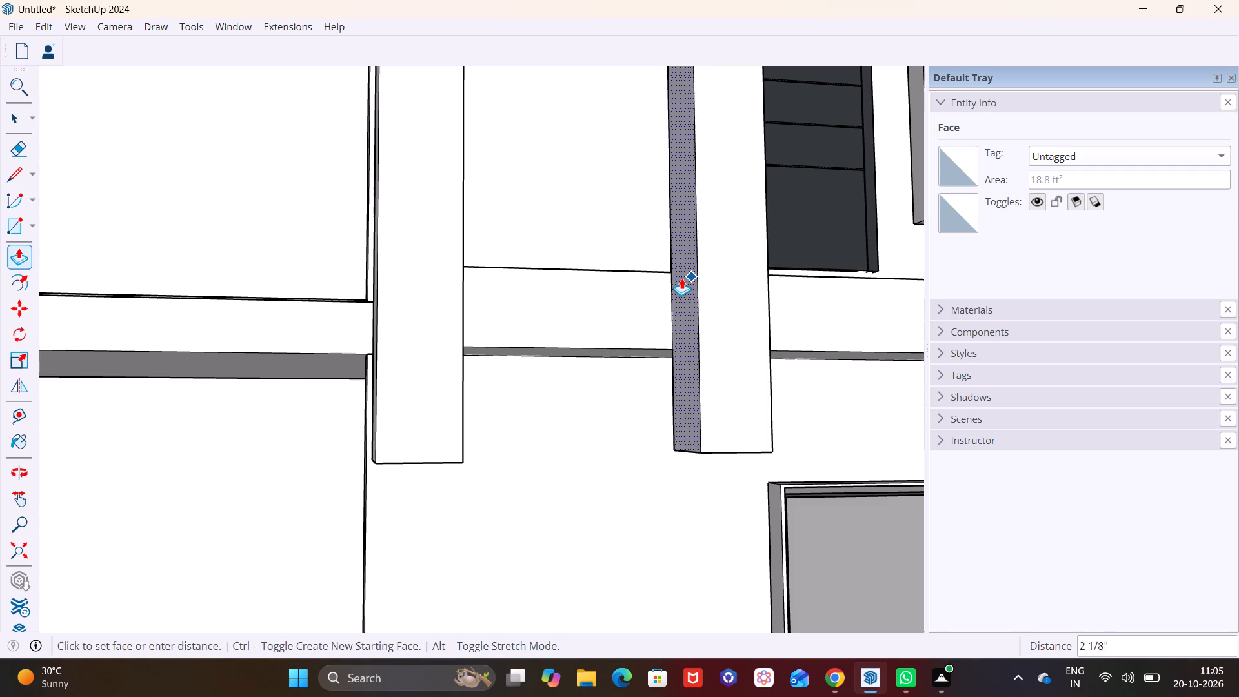
click(680, 278)
Draw a line across the first post's inner side face, a little above its bottom end.
middle_drag(683, 343, 601, 214)
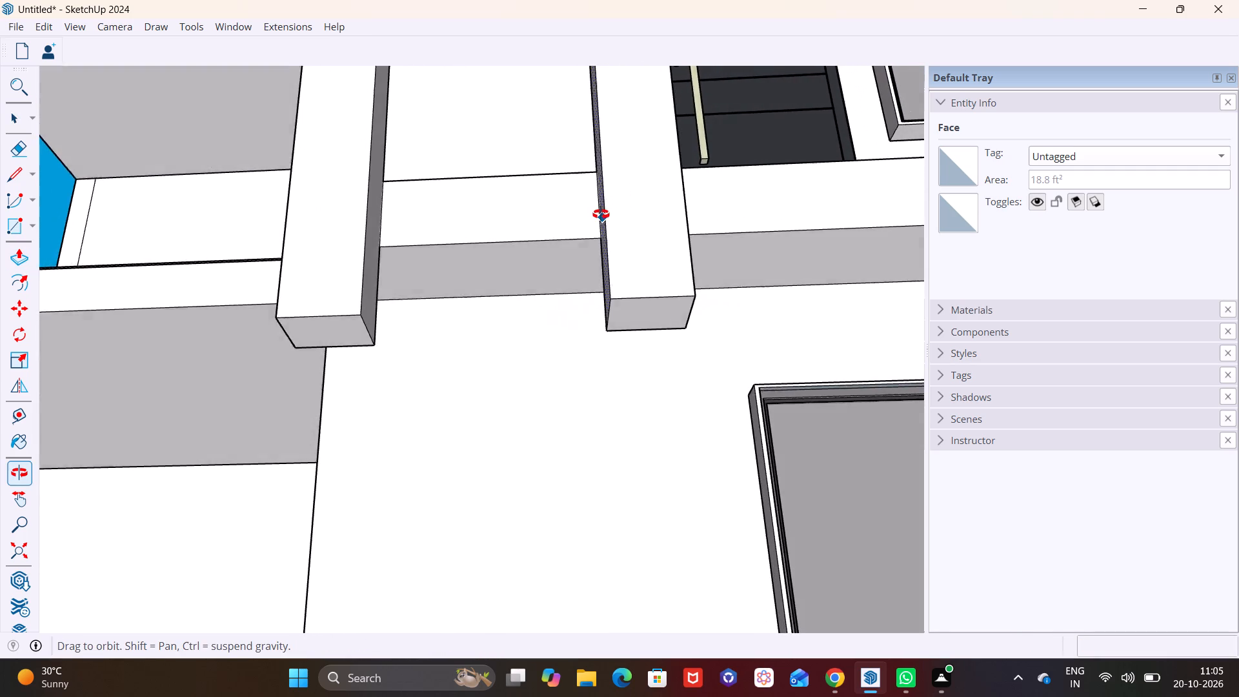
middle_drag(601, 214, 522, 332)
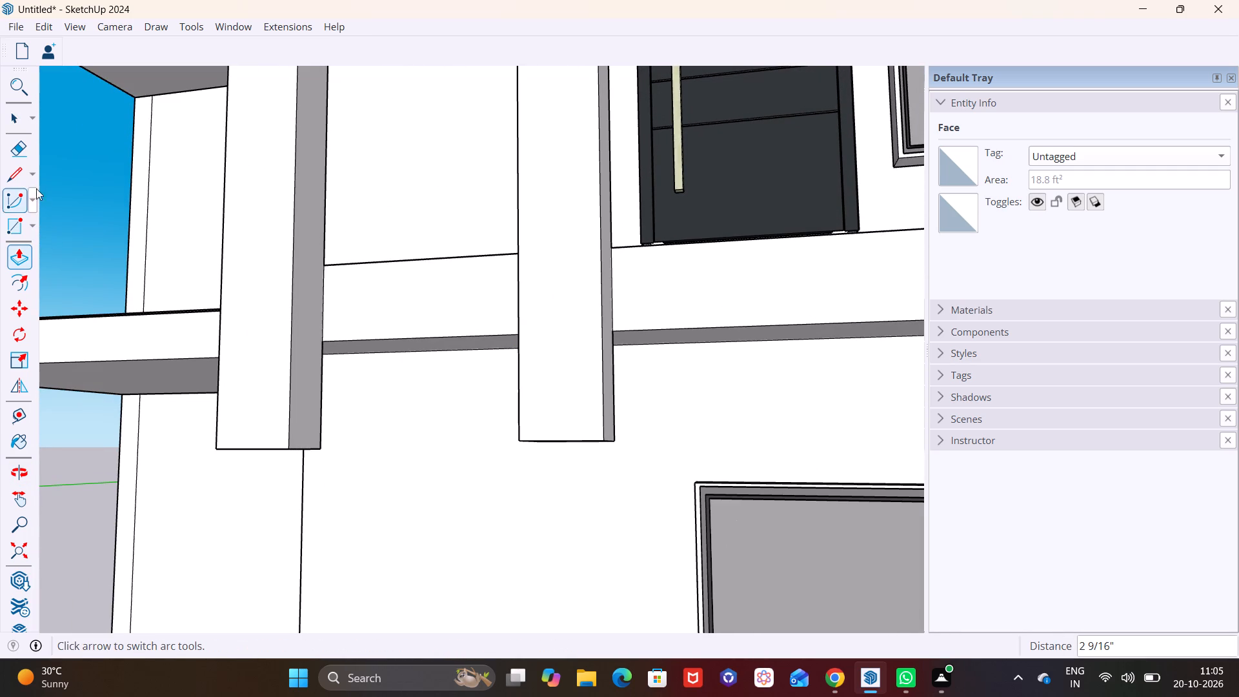
click(17, 174)
click(291, 407)
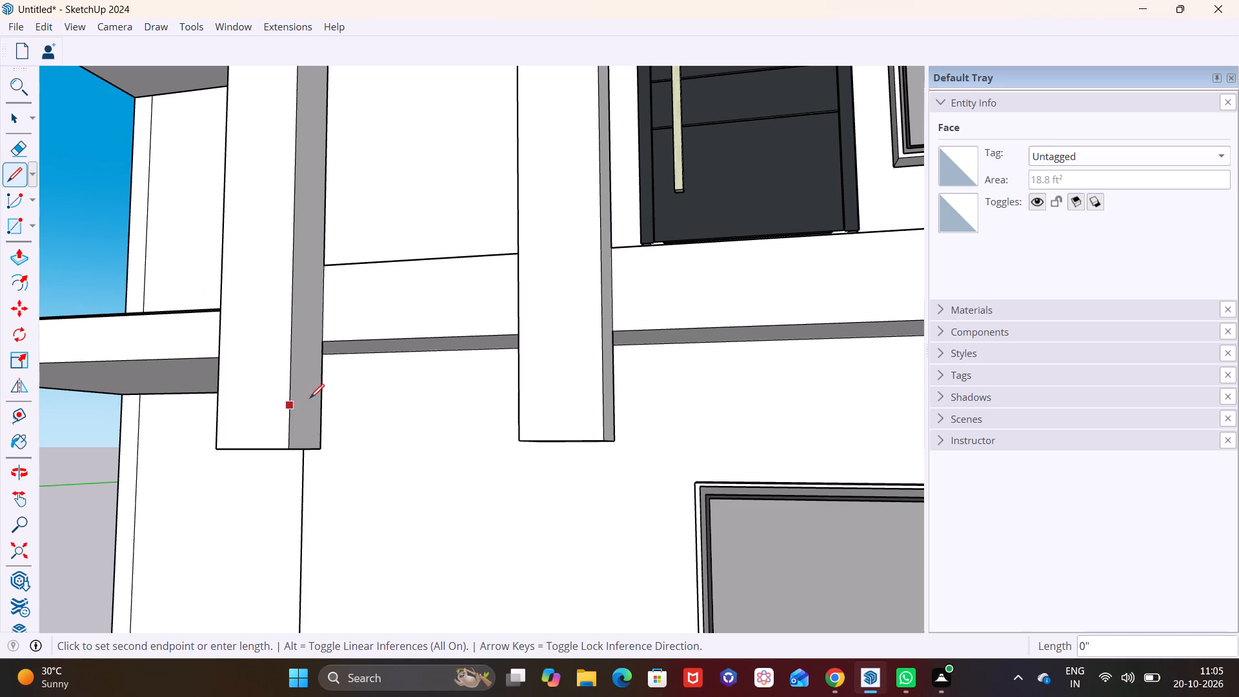
click(325, 409)
Extrude the small face at the foot of the first post's inner side about 3' 10 11/16" across to the second post as a bottom crossbar.
key(space)
click(305, 429)
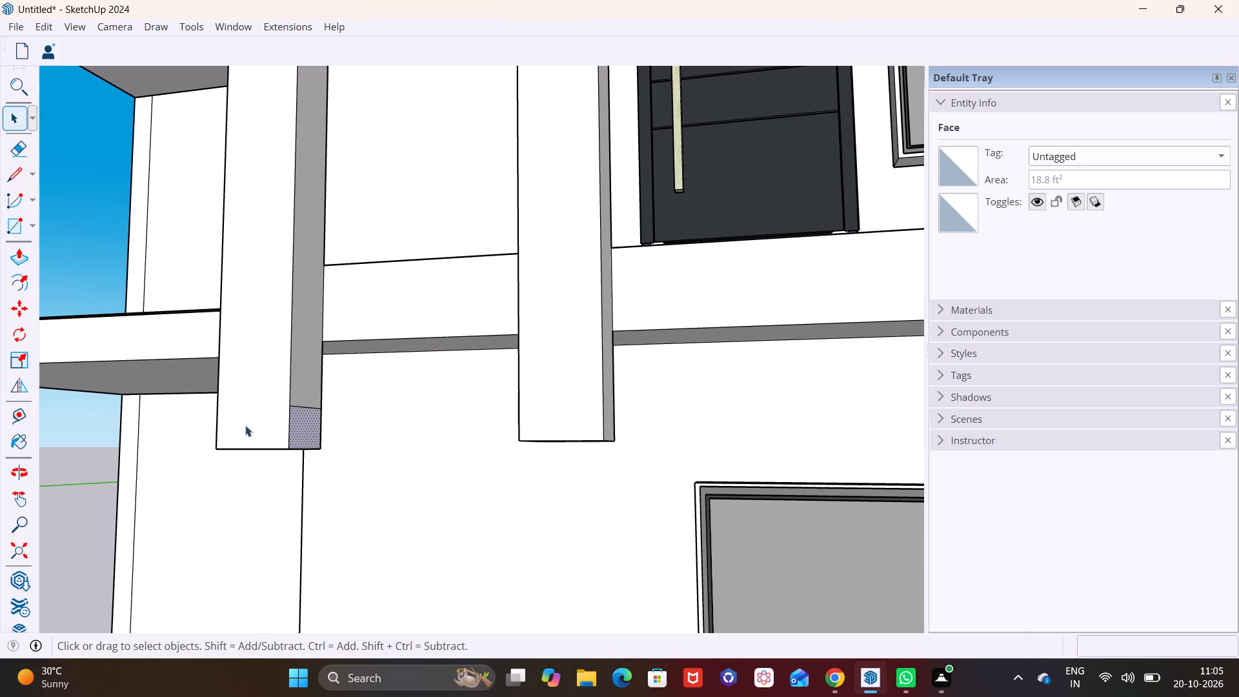
click(20, 261)
click(301, 427)
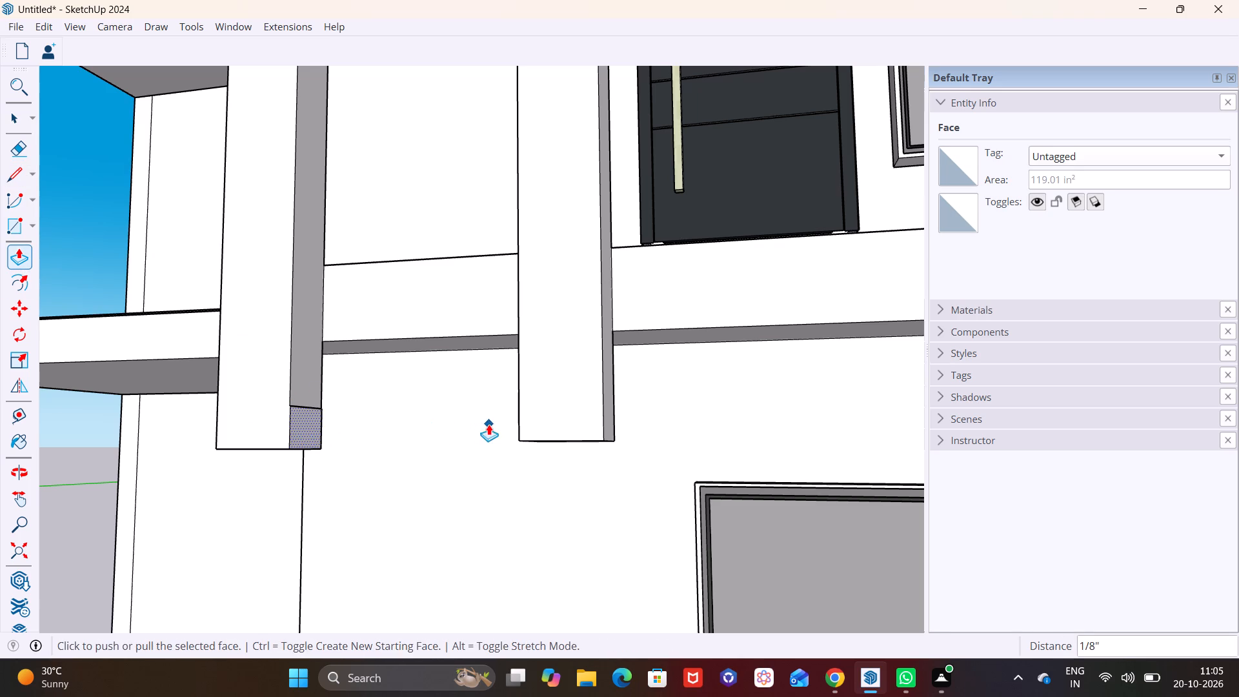
click(309, 421)
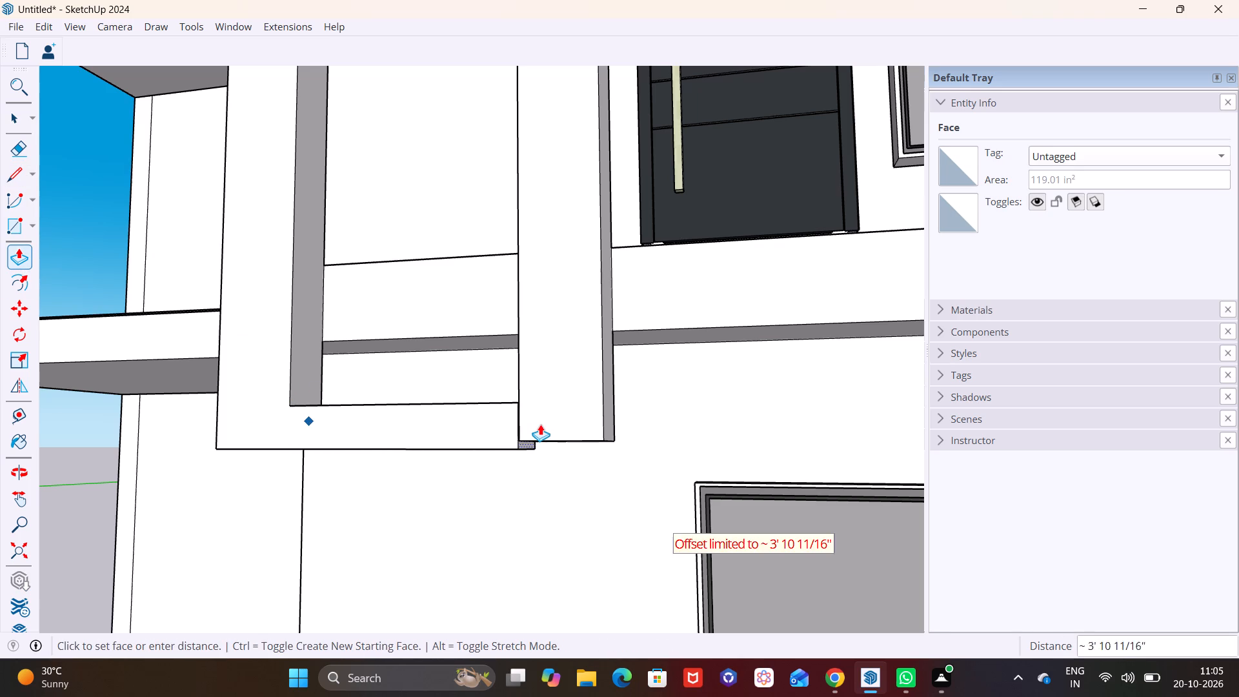
click(546, 424)
Extend the second post's bottom face 1 9/16" down, flush with the crossbar's underside.
middle_drag(549, 424, 661, 414)
middle_drag(628, 418, 616, 328)
scroll(621, 403, up, 3)
key(space)
click(613, 423)
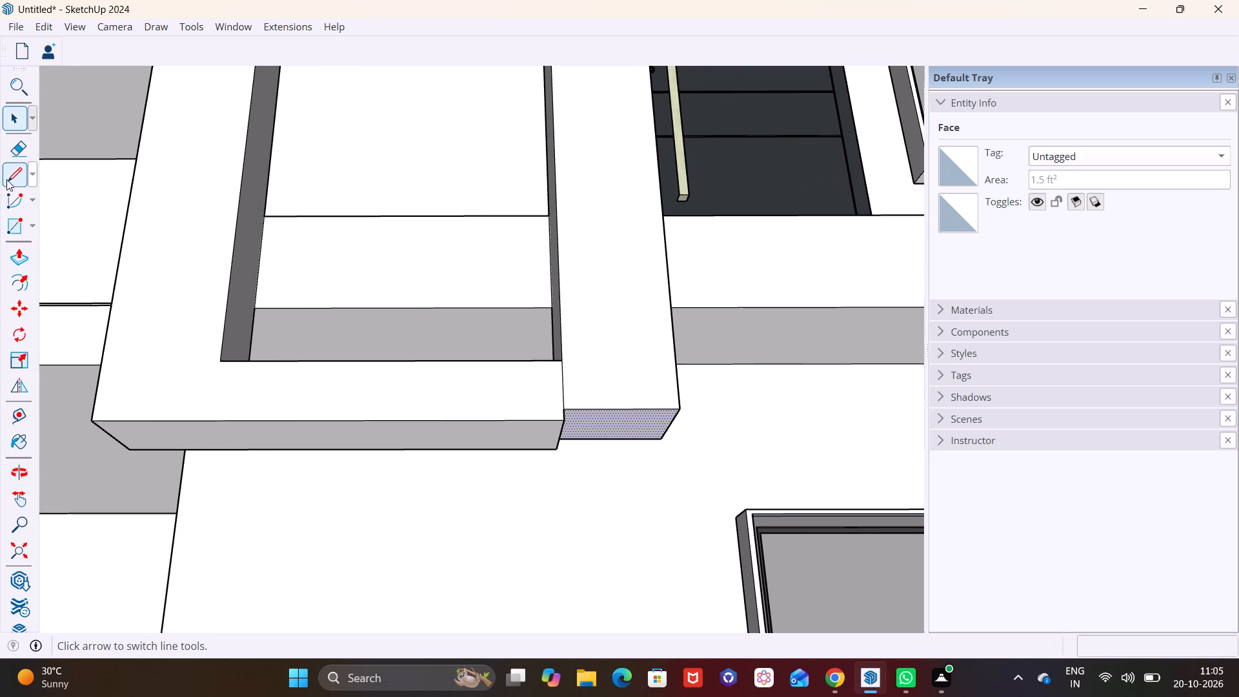
click(15, 248)
click(608, 425)
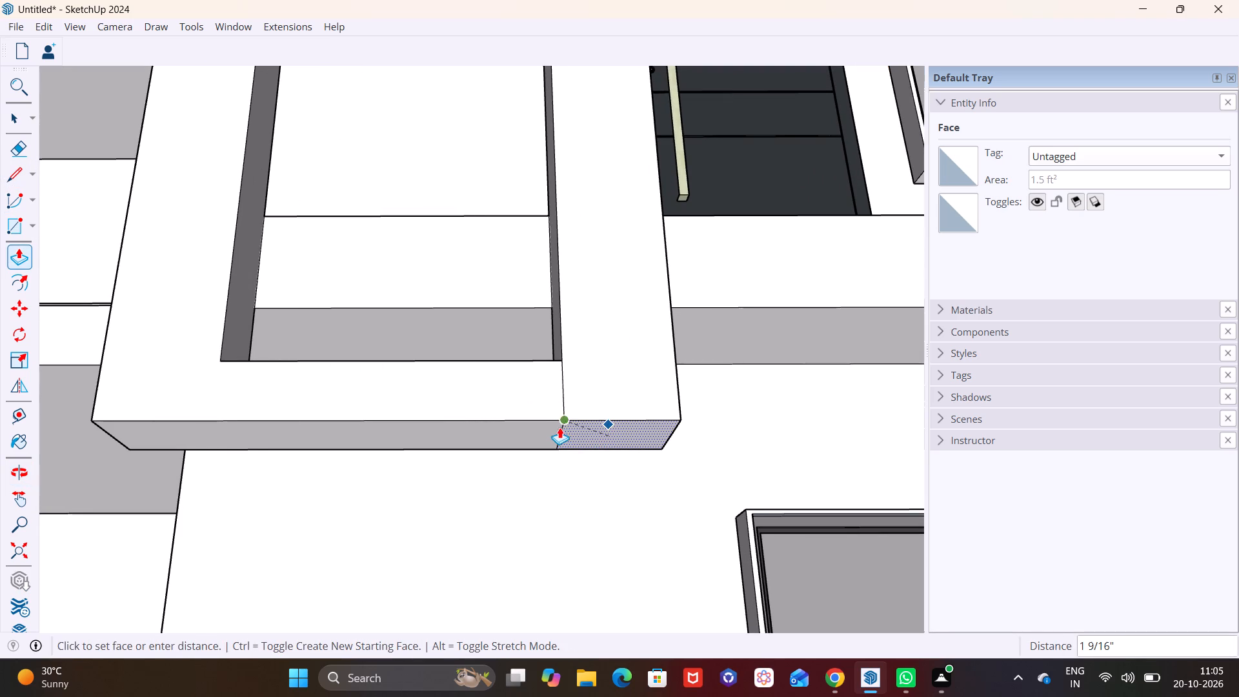
click(552, 423)
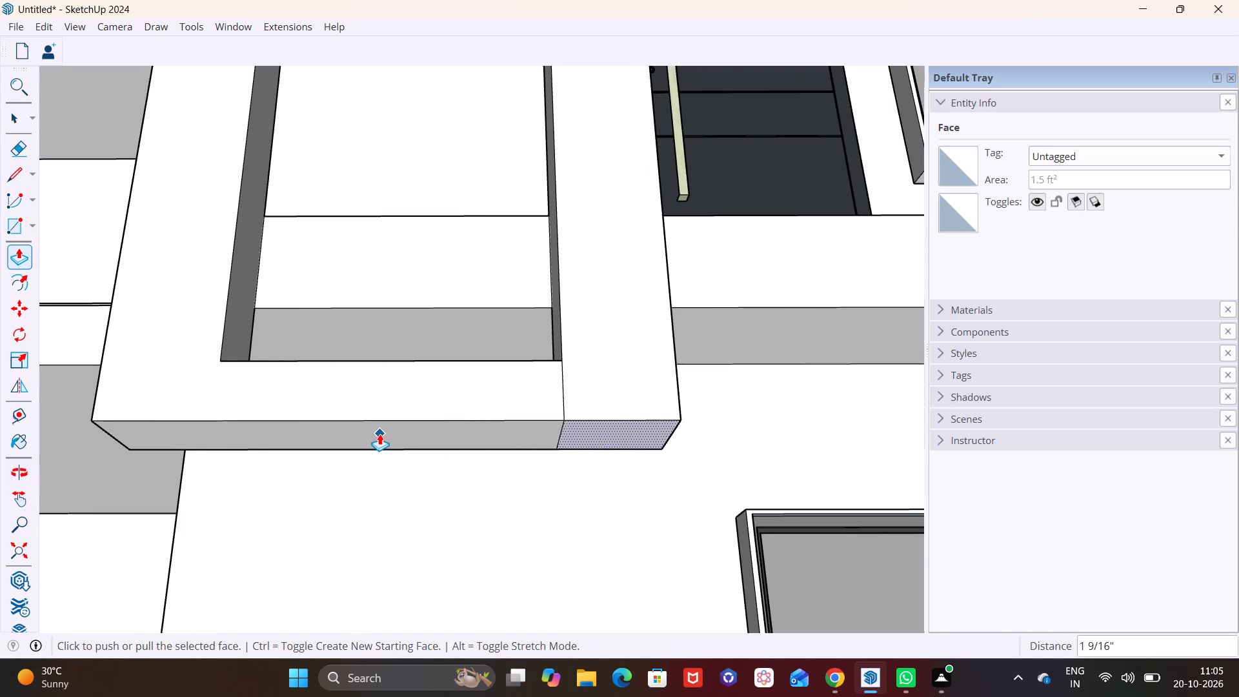
Extrude the underside of the first post and crossbar 1' 8 7/16" downward.
key(space)
click(379, 430)
click(20, 264)
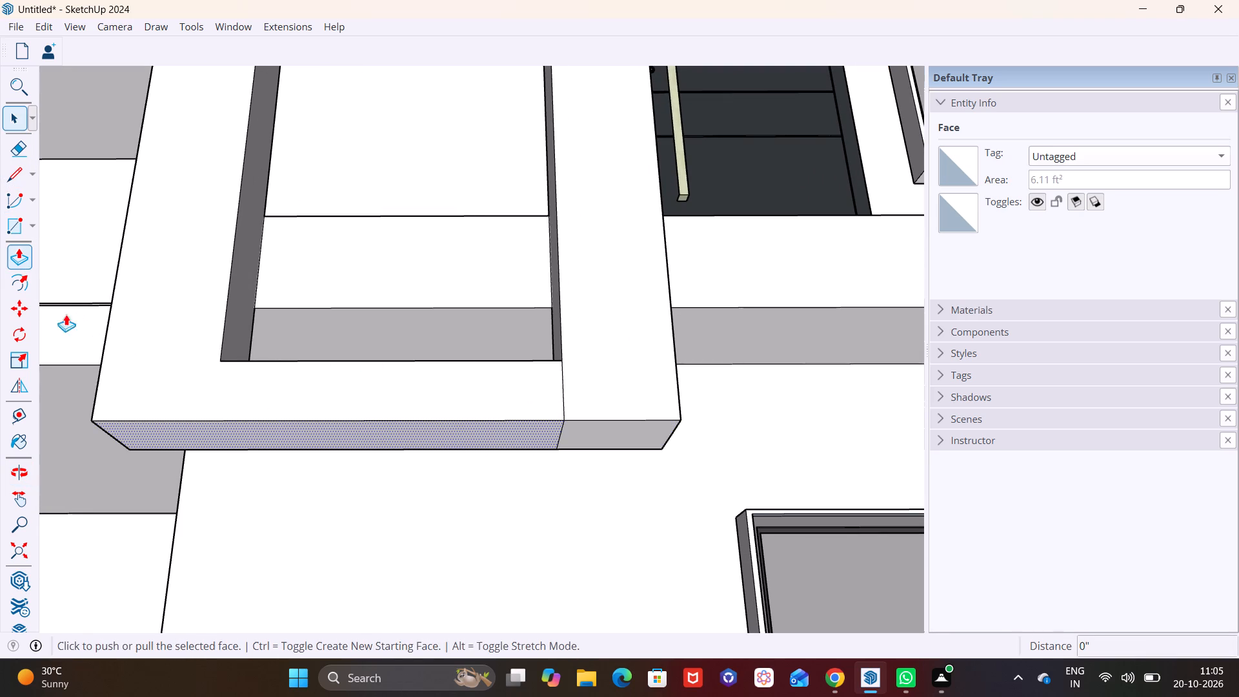
click(353, 434)
click(356, 585)
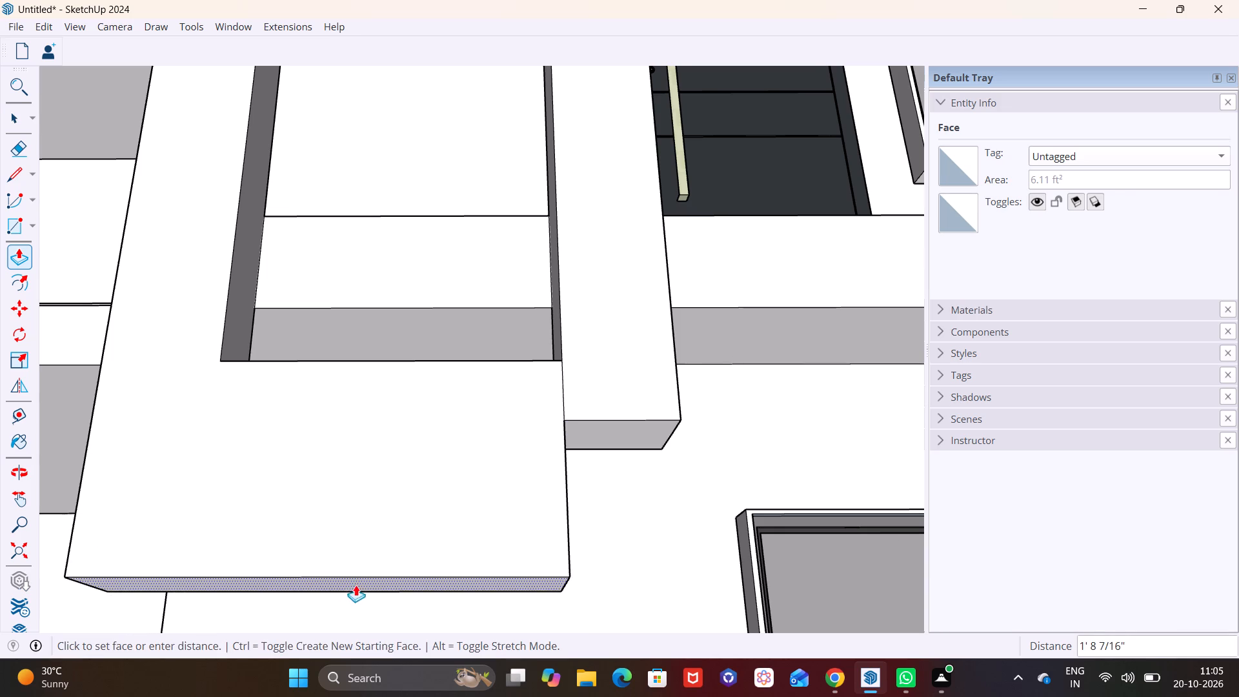
Extrude the second post's bottom face 1' 8 7/16" down to align with the crossbar's lowered underside.
scroll(384, 453, down, 8)
middle_drag(458, 406, 443, 596)
middle_drag(457, 532, 456, 346)
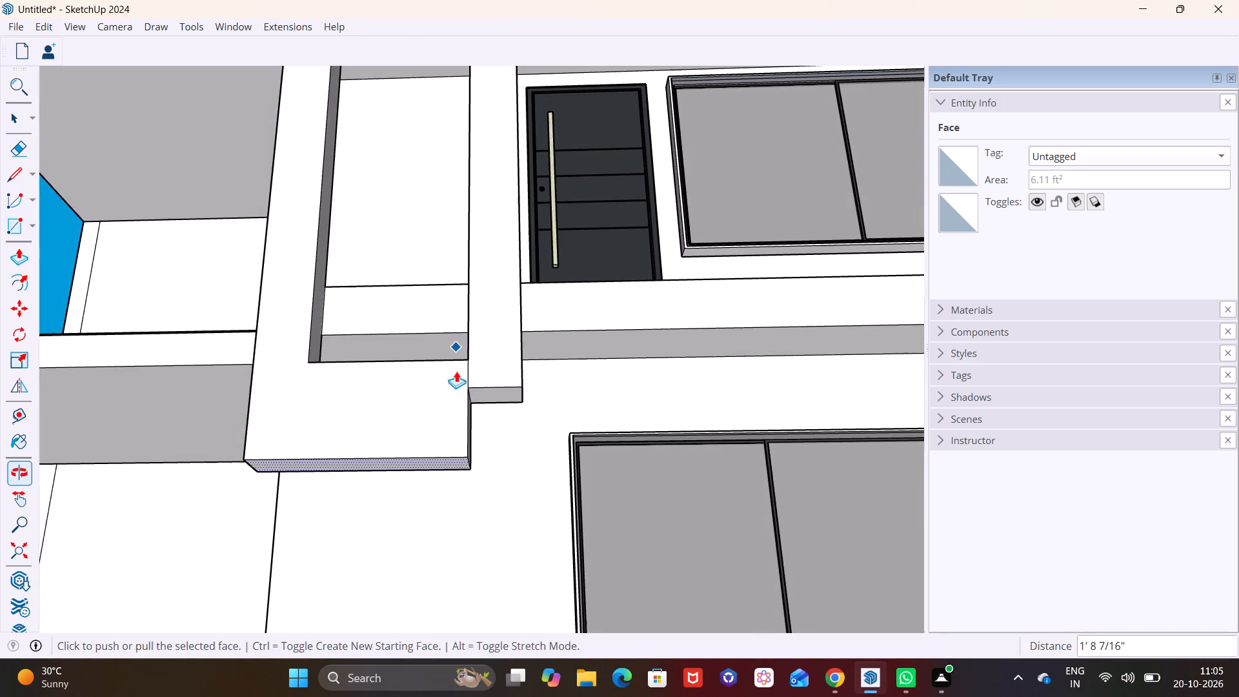
key(space)
click(500, 398)
click(25, 252)
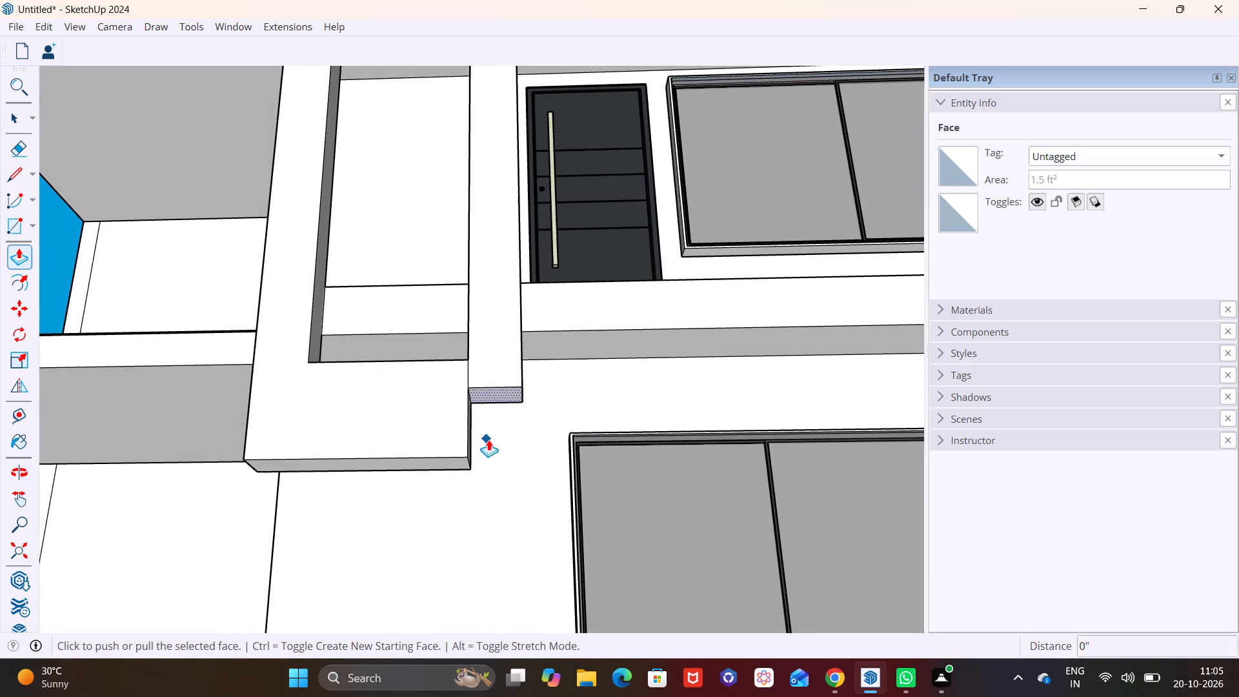
click(507, 394)
click(456, 459)
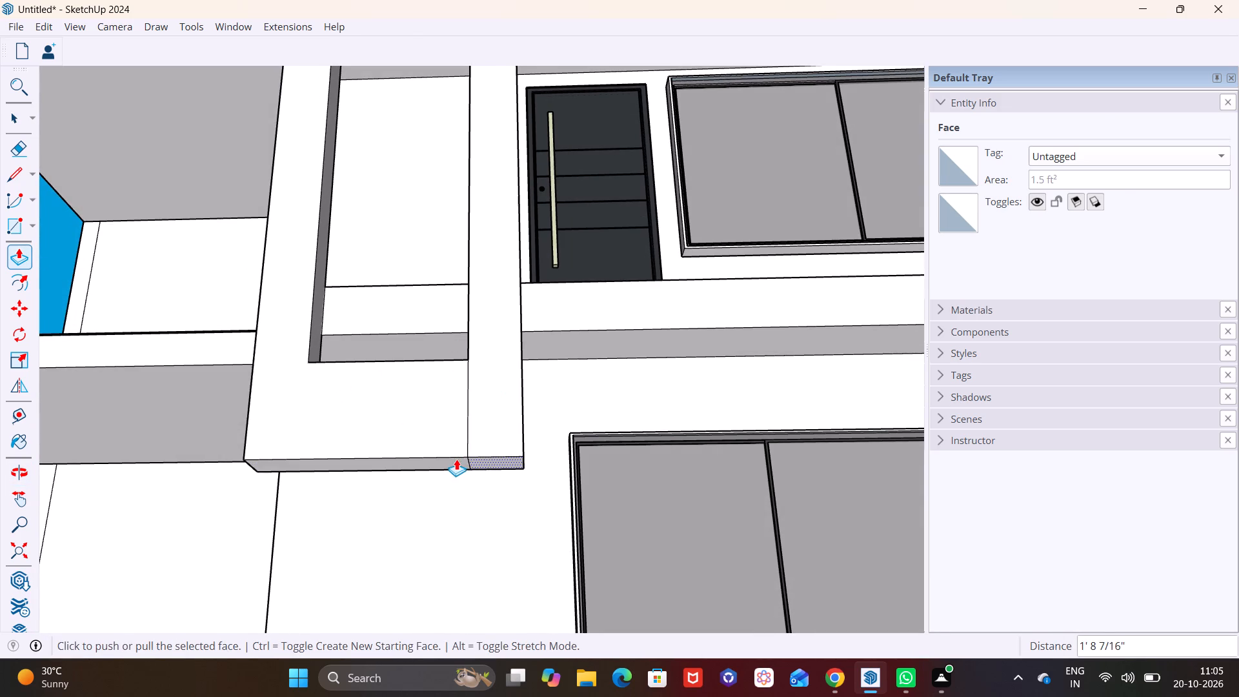
Extrude the second post's bottom face 5' 1 5/16" down beside the ground-floor window, toward the plinth.
scroll(466, 459, down, 6)
middle_drag(542, 489, 532, 662)
scroll(532, 662, down, 6)
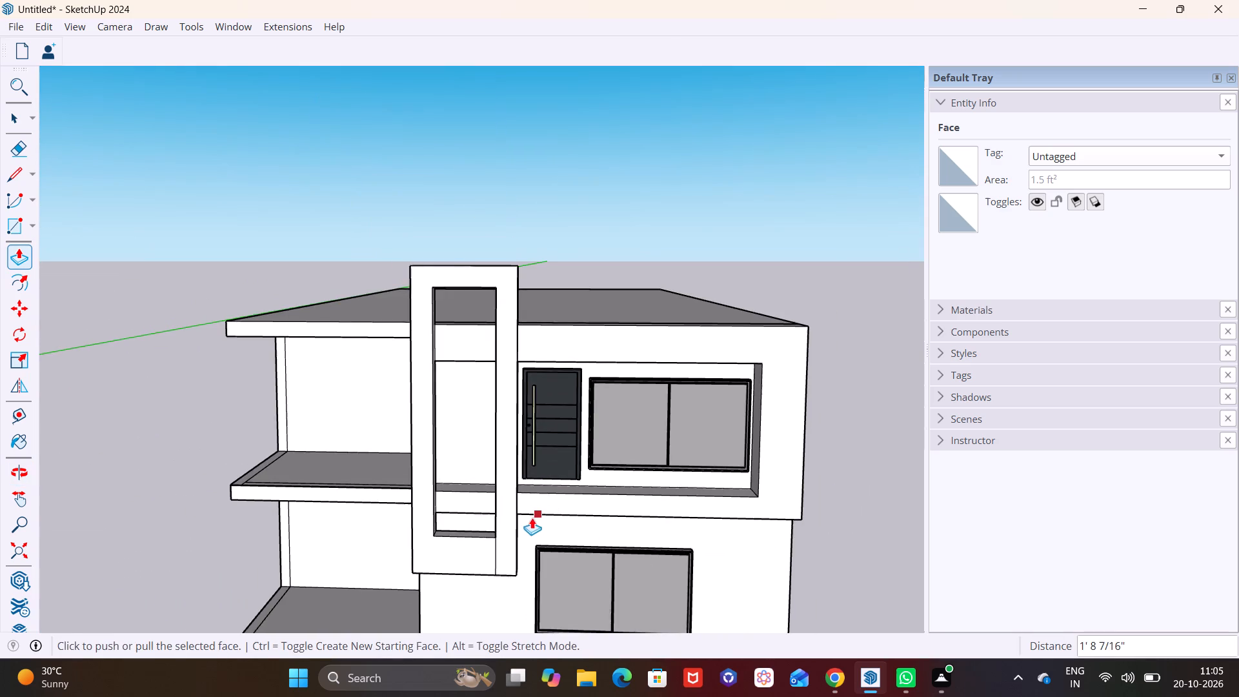
scroll(530, 518, up, 4)
middle_drag(558, 518, 634, 516)
scroll(518, 521, up, 1)
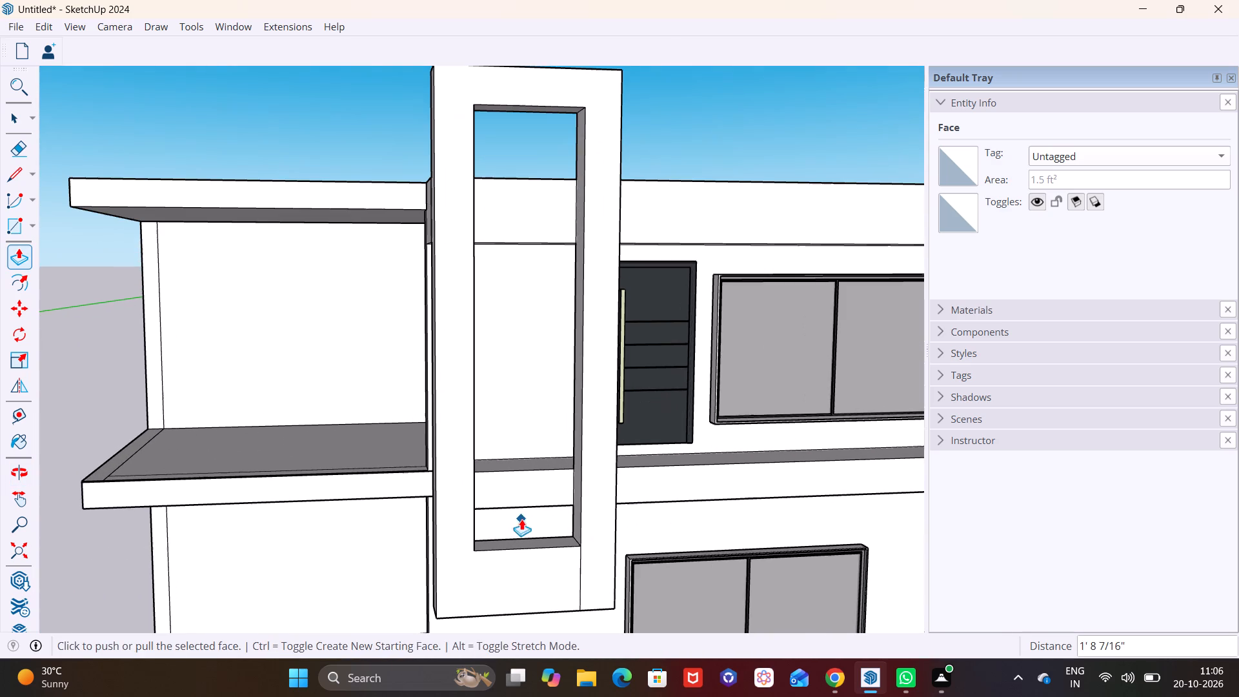
shift+middle_drag(559, 495, 399, 503)
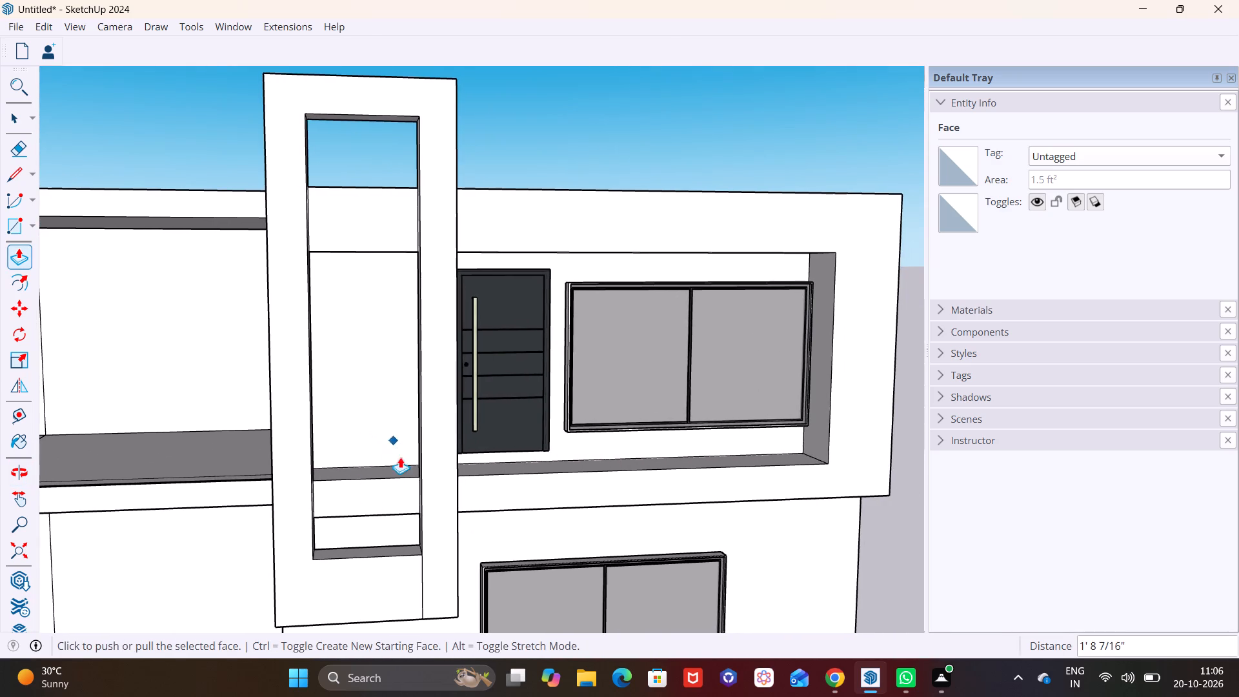
scroll(510, 520, up, 1)
middle_drag(510, 517, 586, 339)
scroll(578, 382, down, 1)
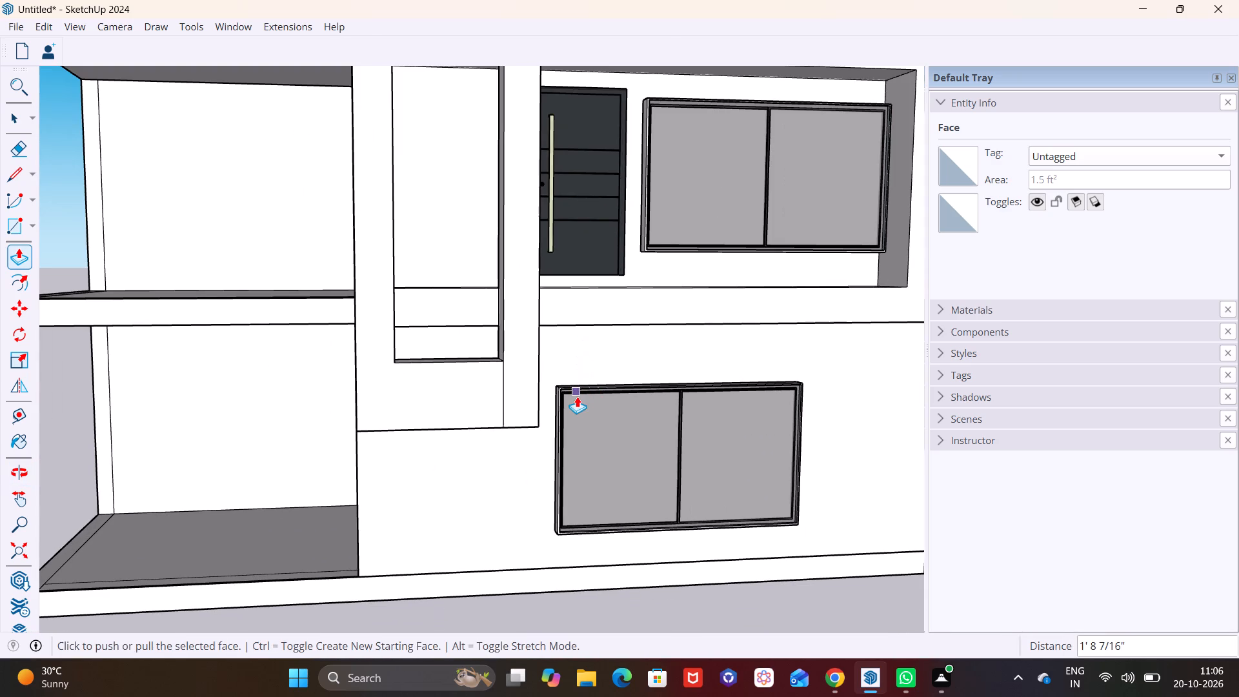
middle_drag(487, 427, 483, 267)
click(509, 234)
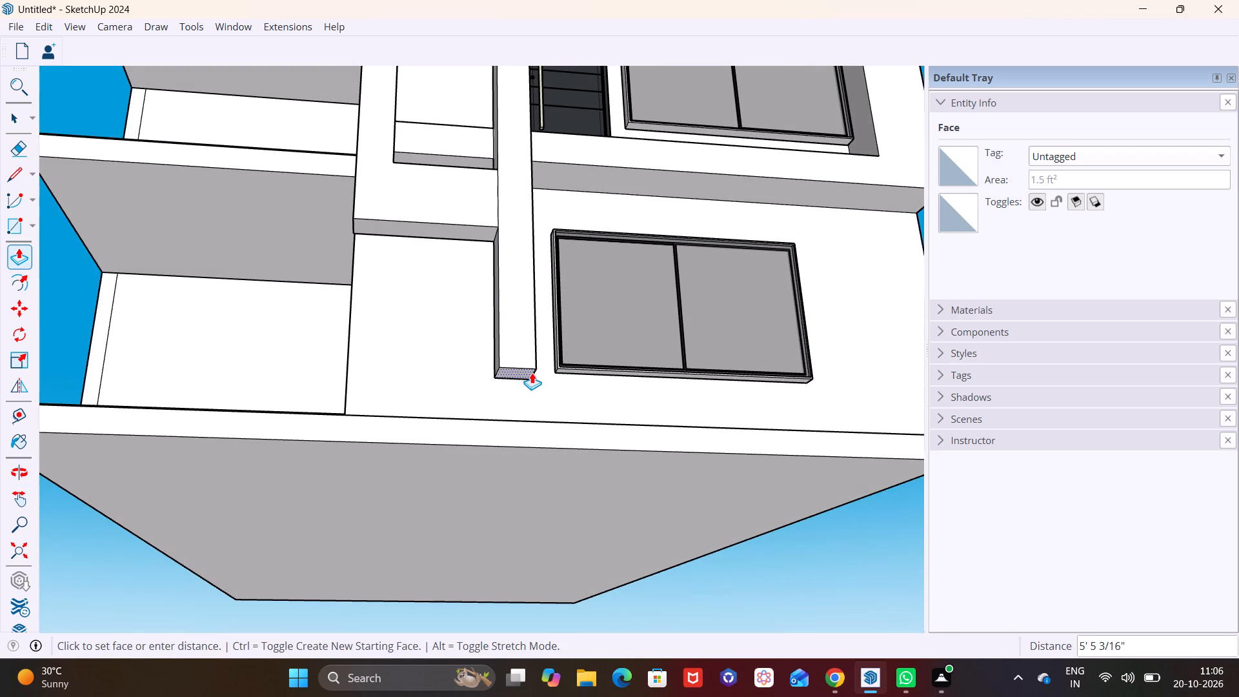
click(512, 365)
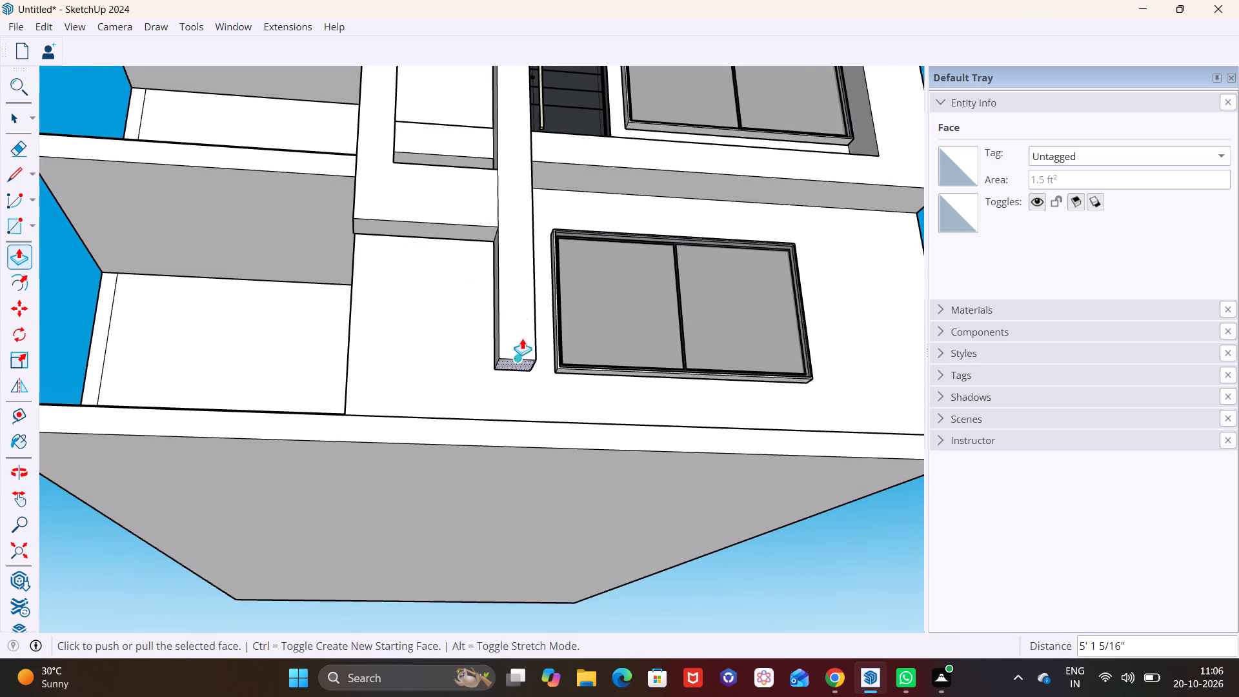
Extrude the underside of the first post and crossbar 5' 1 5/16" down, level with the second post's bottom.
middle_drag(524, 323, 468, 430)
middle_drag(391, 356, 407, 260)
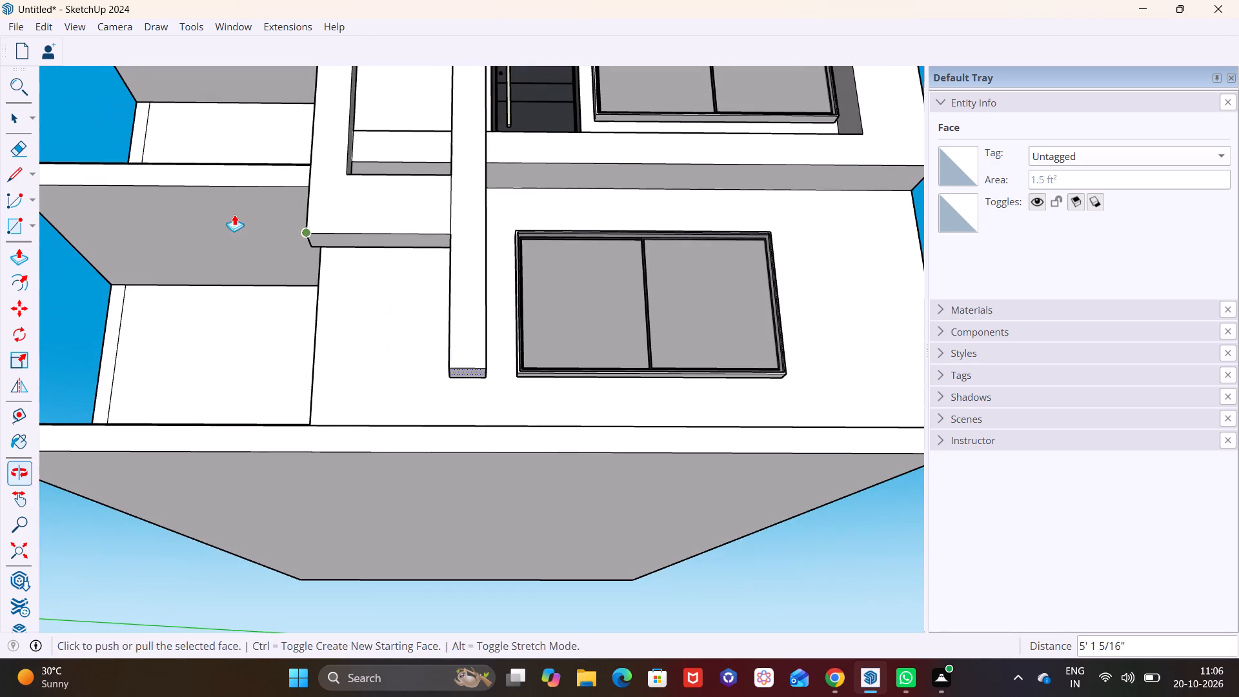
key(space)
click(12, 174)
key(space)
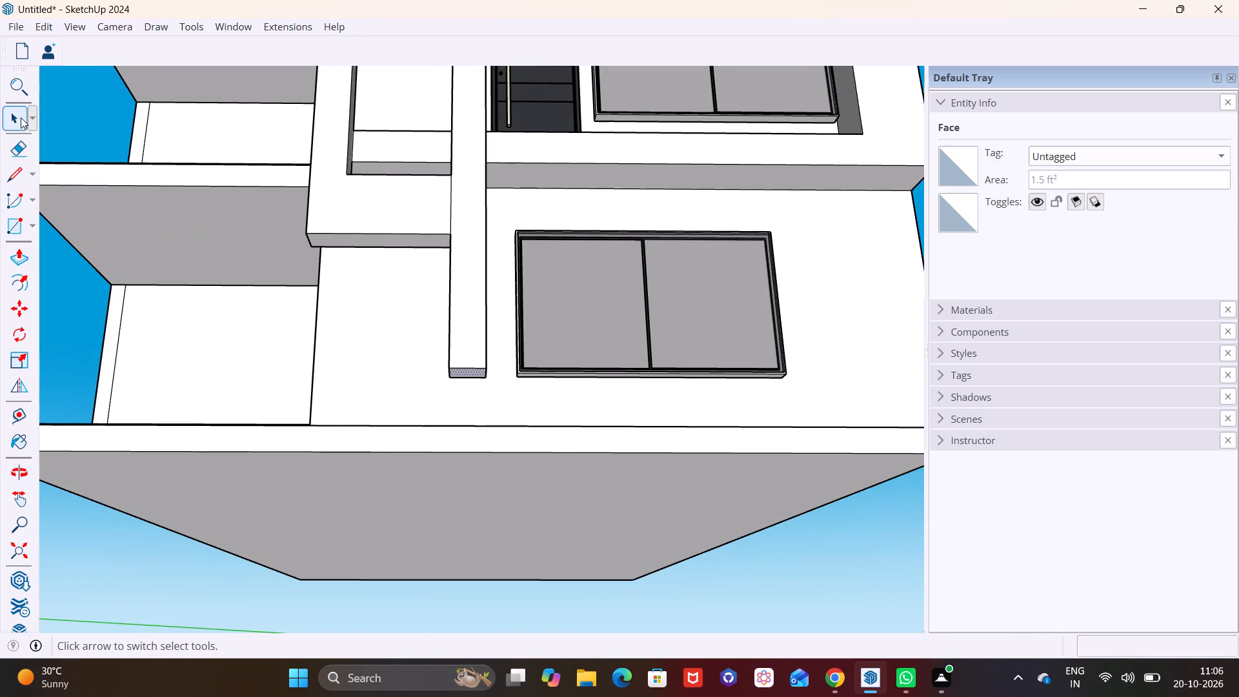
click(21, 117)
click(402, 243)
click(26, 261)
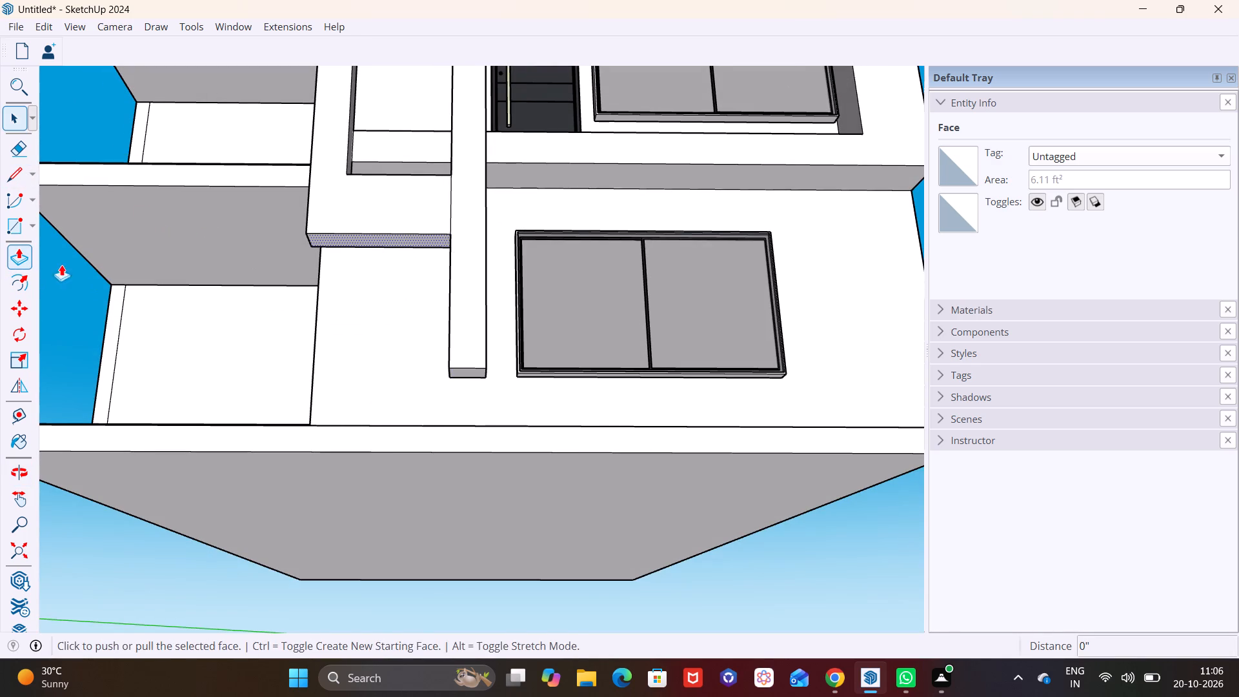
click(383, 238)
click(468, 367)
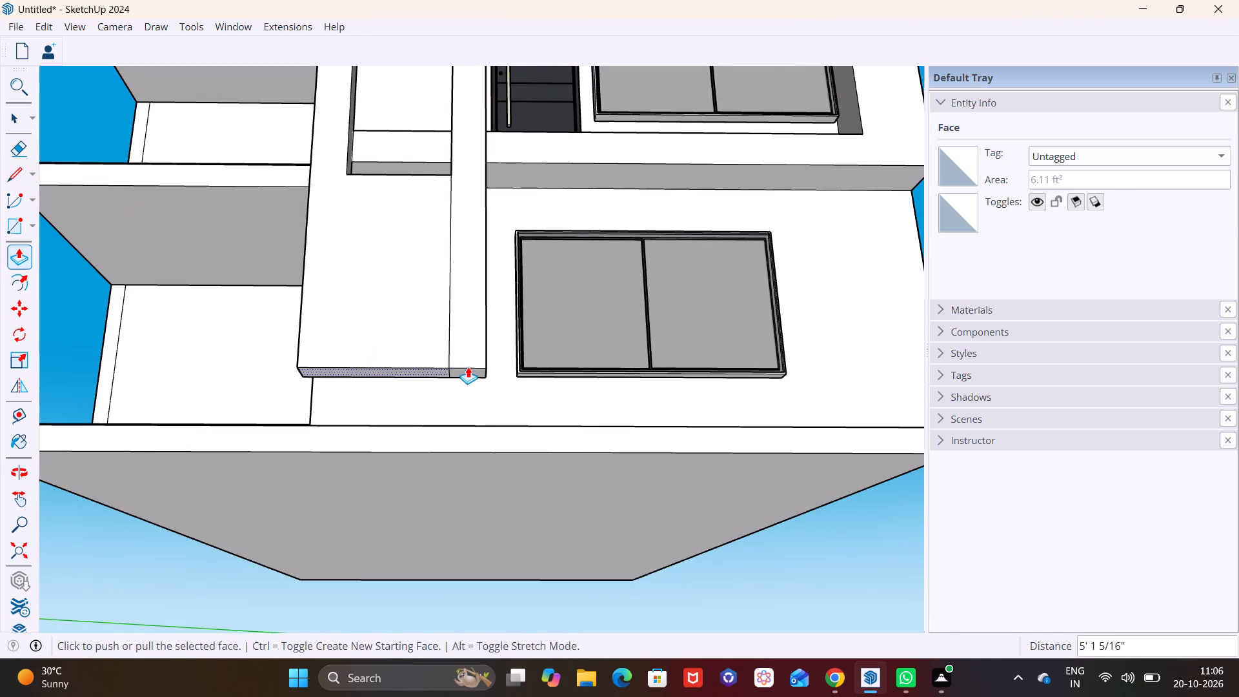
middle_drag(518, 358, 489, 516)
scroll(447, 457, down, 5)
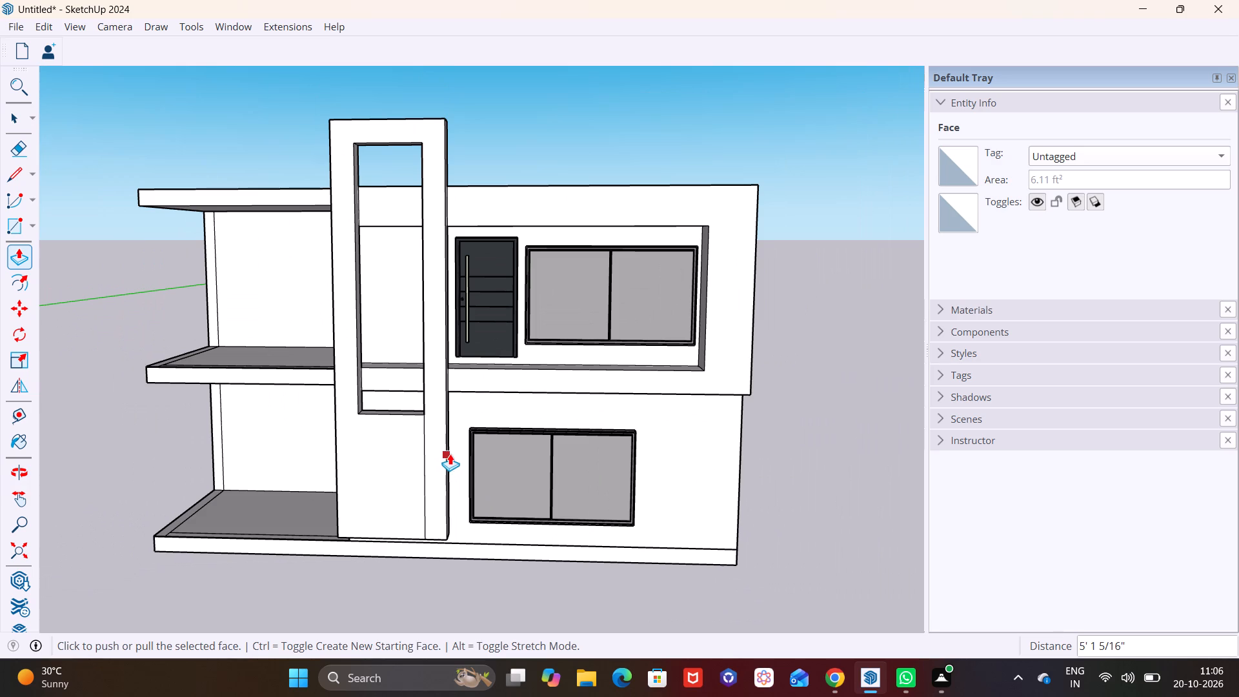
middle_drag(463, 444, 518, 449)
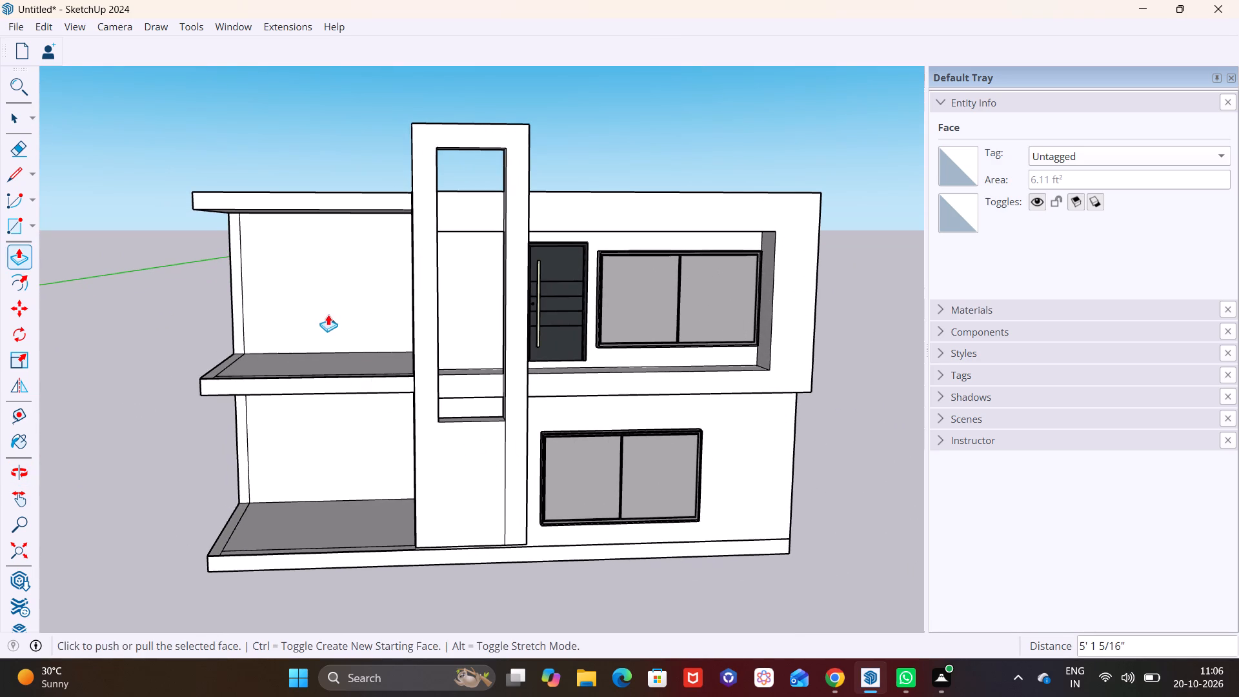
key(space)
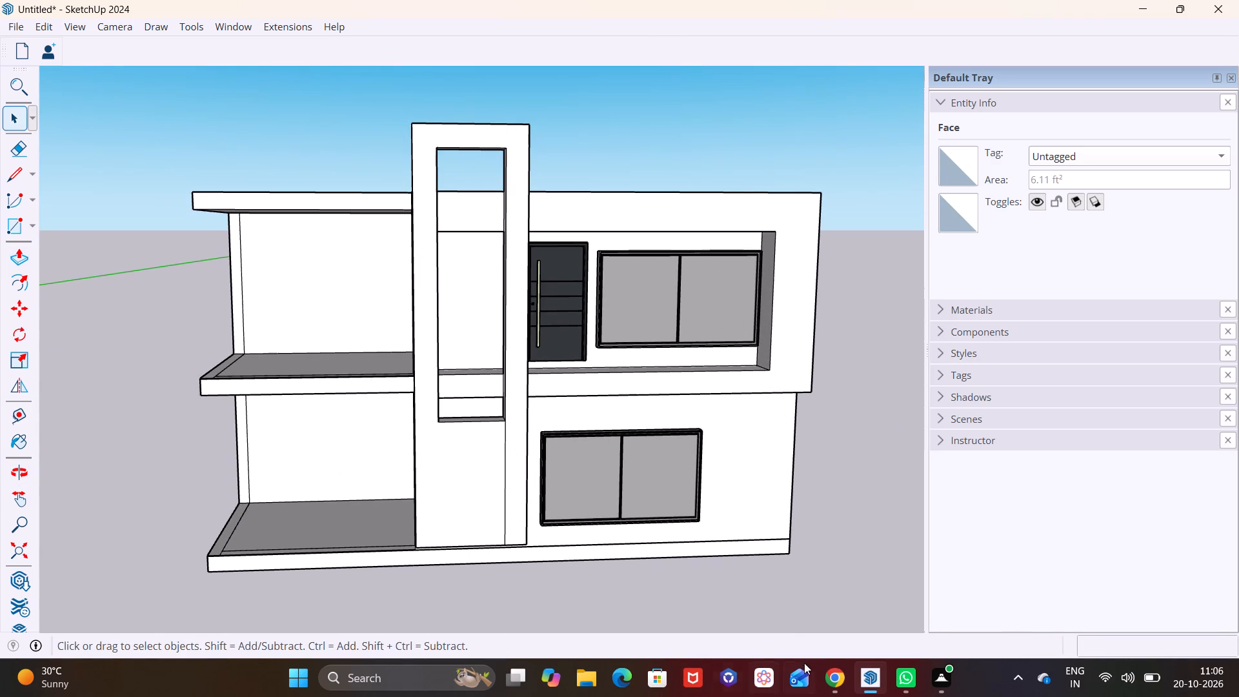
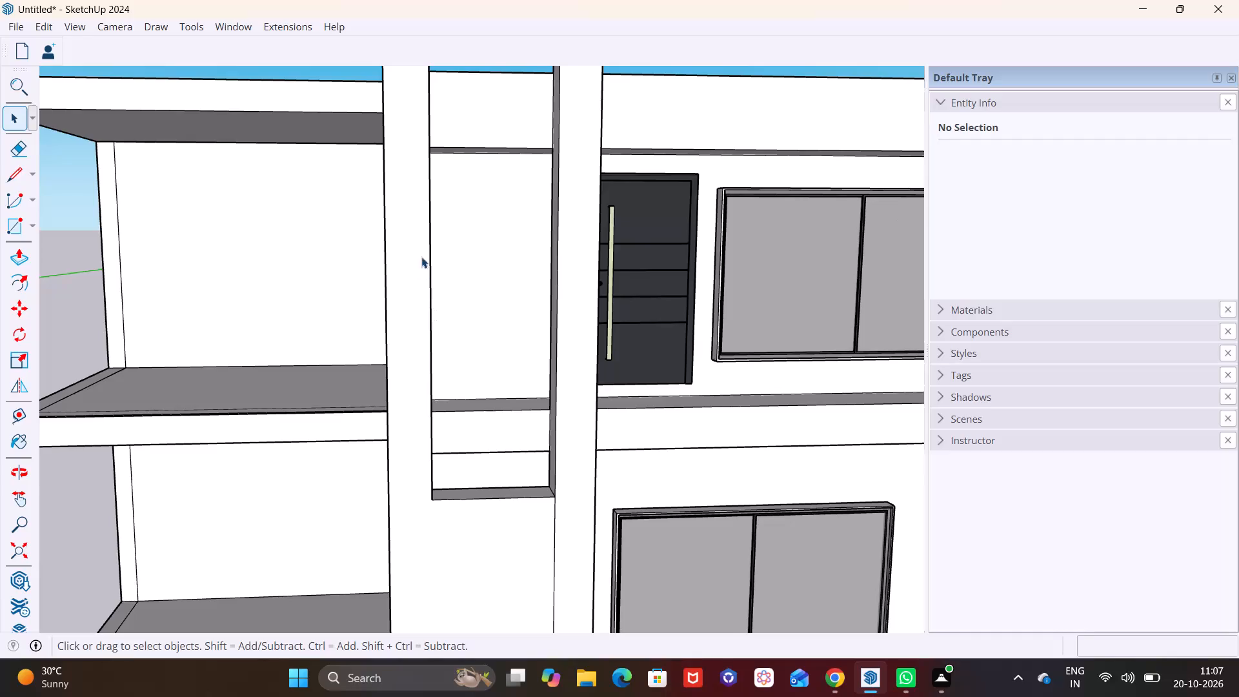
Push/Pull the top face of the tall facade frame upward by about 2' 2 1/8".
middle_drag(421, 255, 399, 357)
scroll(423, 307, up, 1)
middle_drag(423, 307, 399, 445)
scroll(414, 254, up, 2)
middle_drag(414, 220, 432, 179)
scroll(432, 179, up, 1)
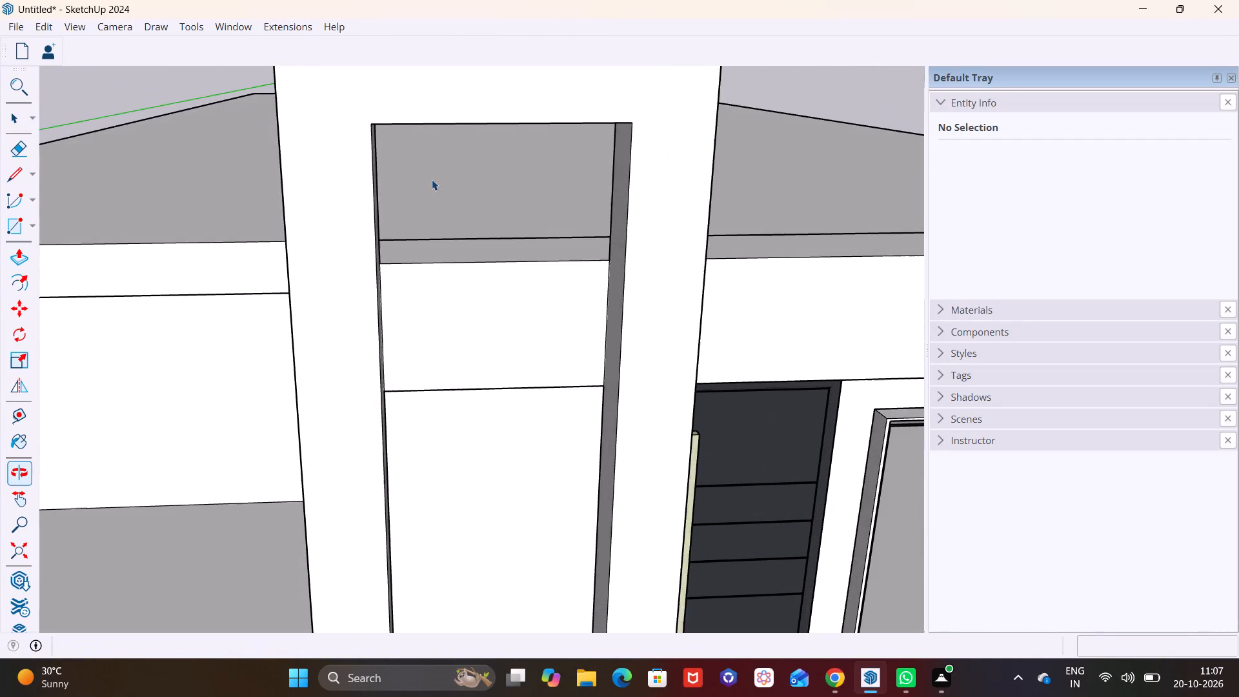
shift+middle_drag(447, 188, 421, 307)
middle_drag(394, 242, 408, 152)
shift+middle_drag(419, 305, 419, 306)
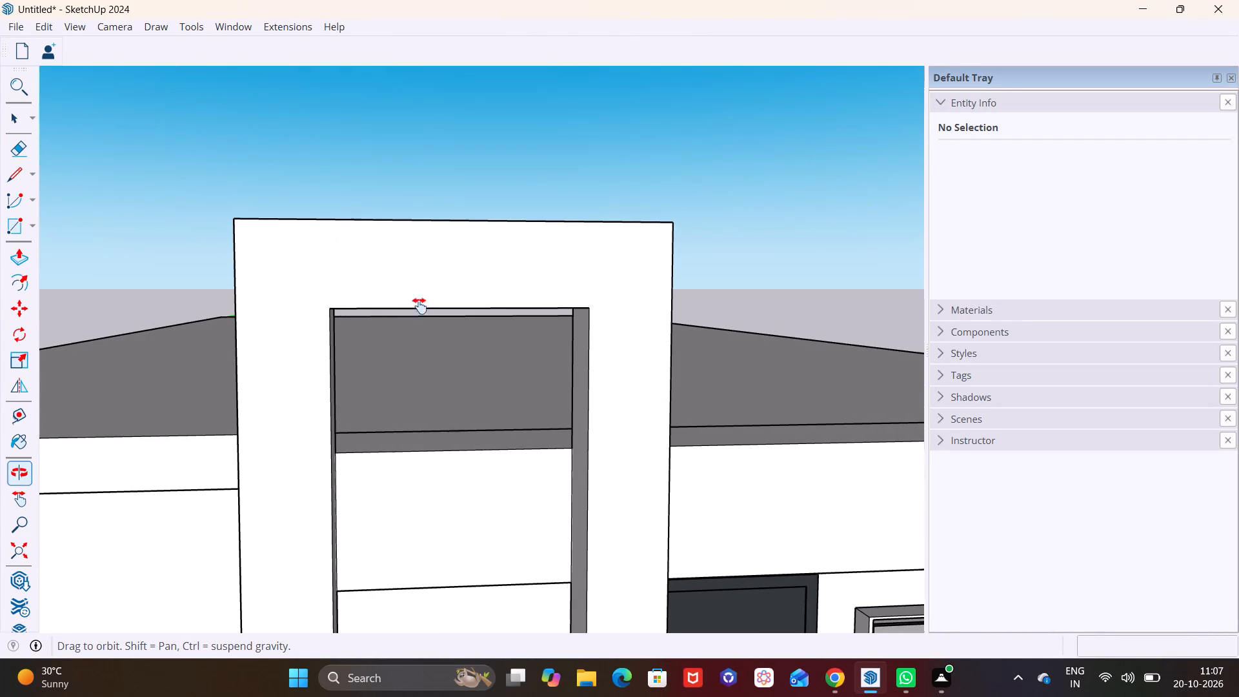
shift+middle_drag(419, 306, 380, 254)
shift+middle_drag(404, 245, 379, 328)
middle_drag(389, 348, 381, 496)
shift+middle_drag(383, 449, 405, 217)
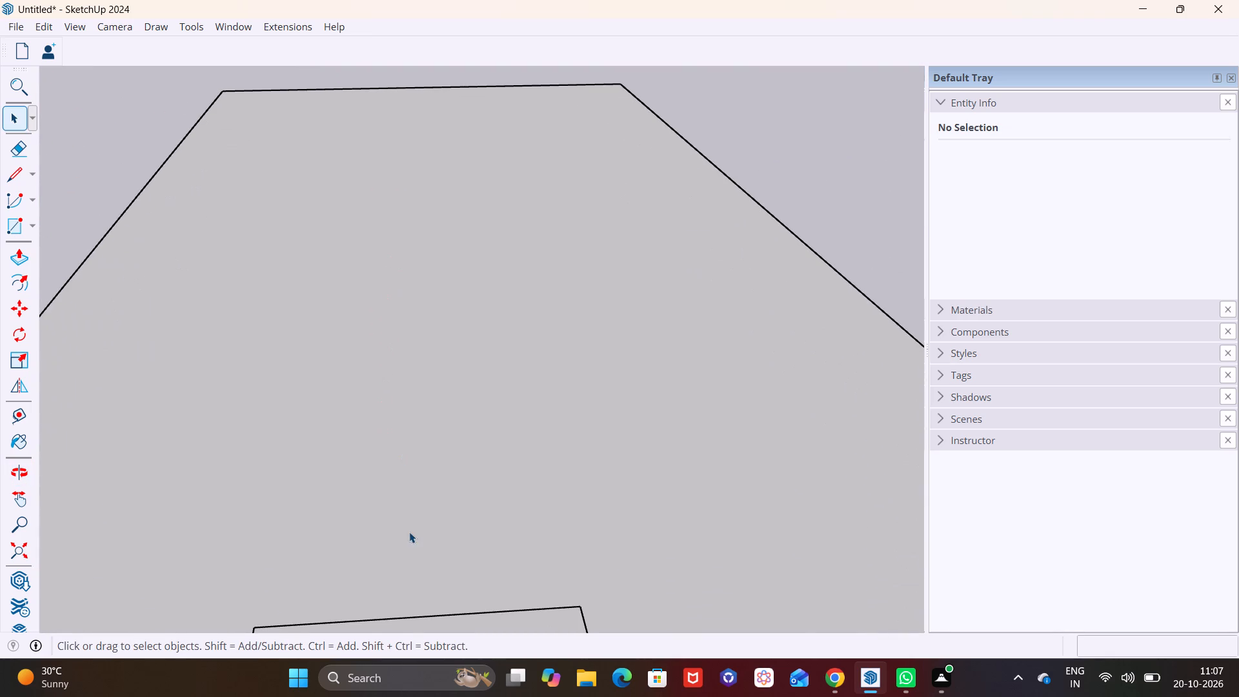
scroll(409, 529, down, 1)
shift+middle_drag(405, 511, 390, 358)
click(390, 392)
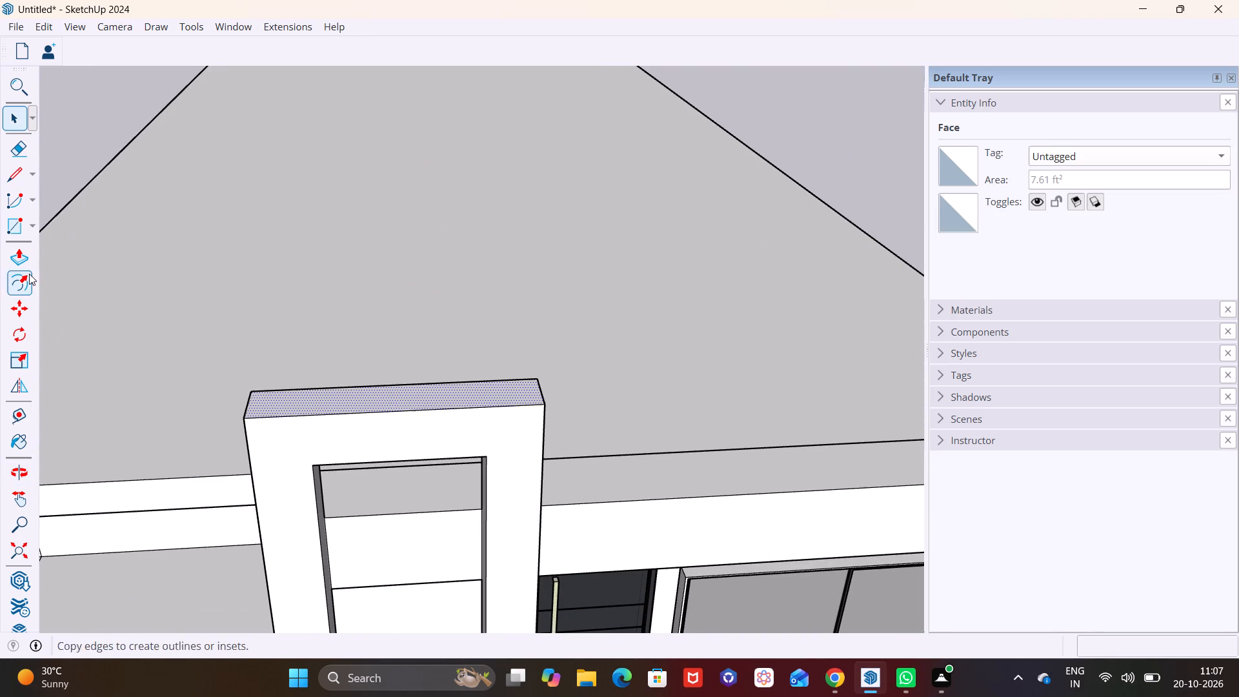
click(24, 256)
click(336, 396)
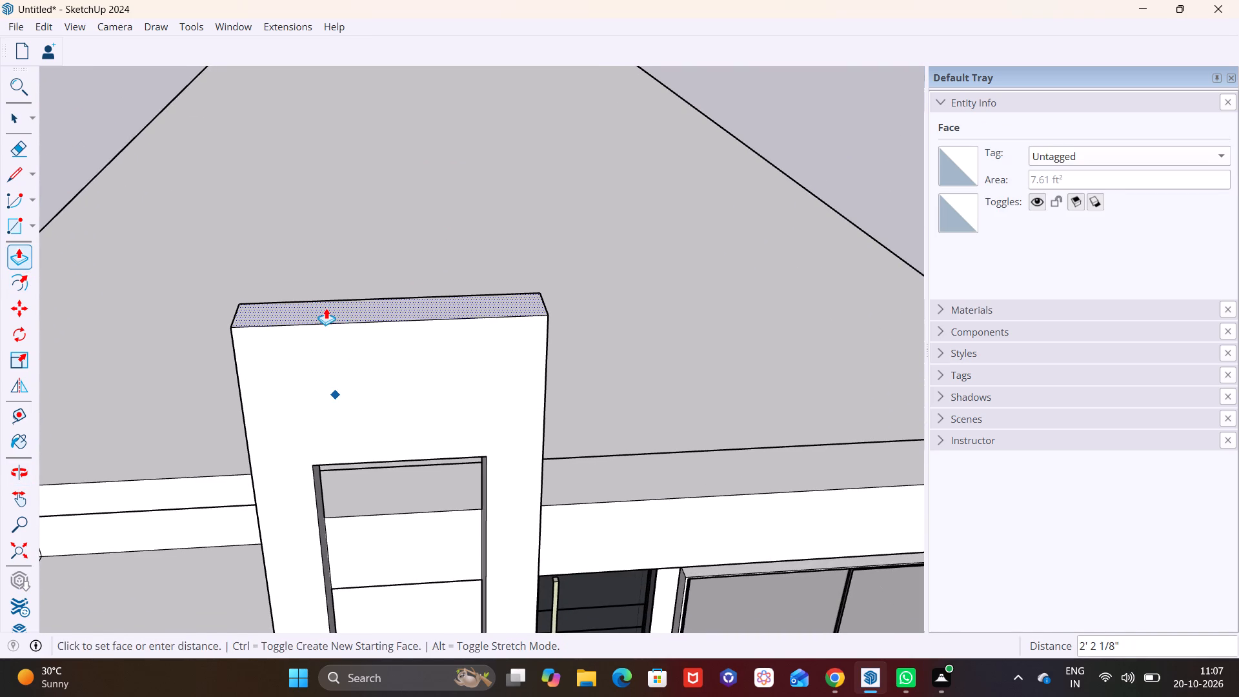
click(326, 308)
Draw a thin rectangle about 2 9/16" high by 6' 6 11/16" wide along the top edge of the frame's front face.
scroll(406, 473, down, 2)
middle_drag(398, 478, 375, 365)
scroll(458, 403, down, 5)
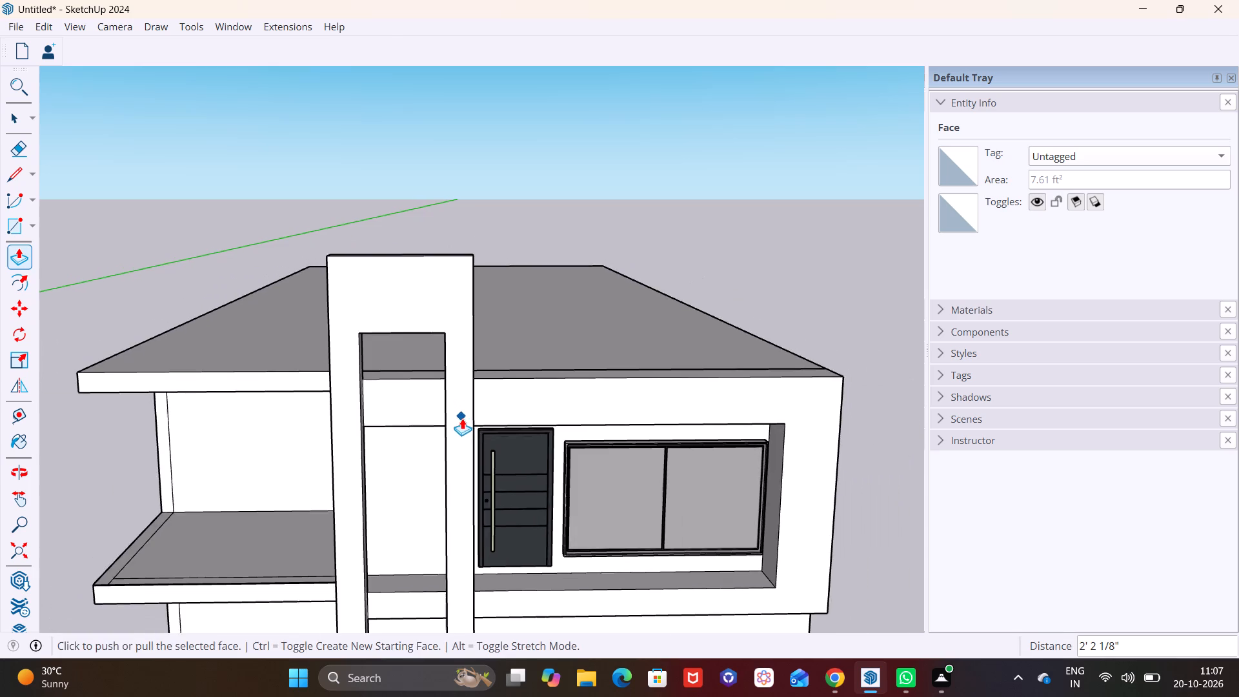
middle_drag(464, 423, 483, 249)
shift+middle_drag(470, 268, 490, 384)
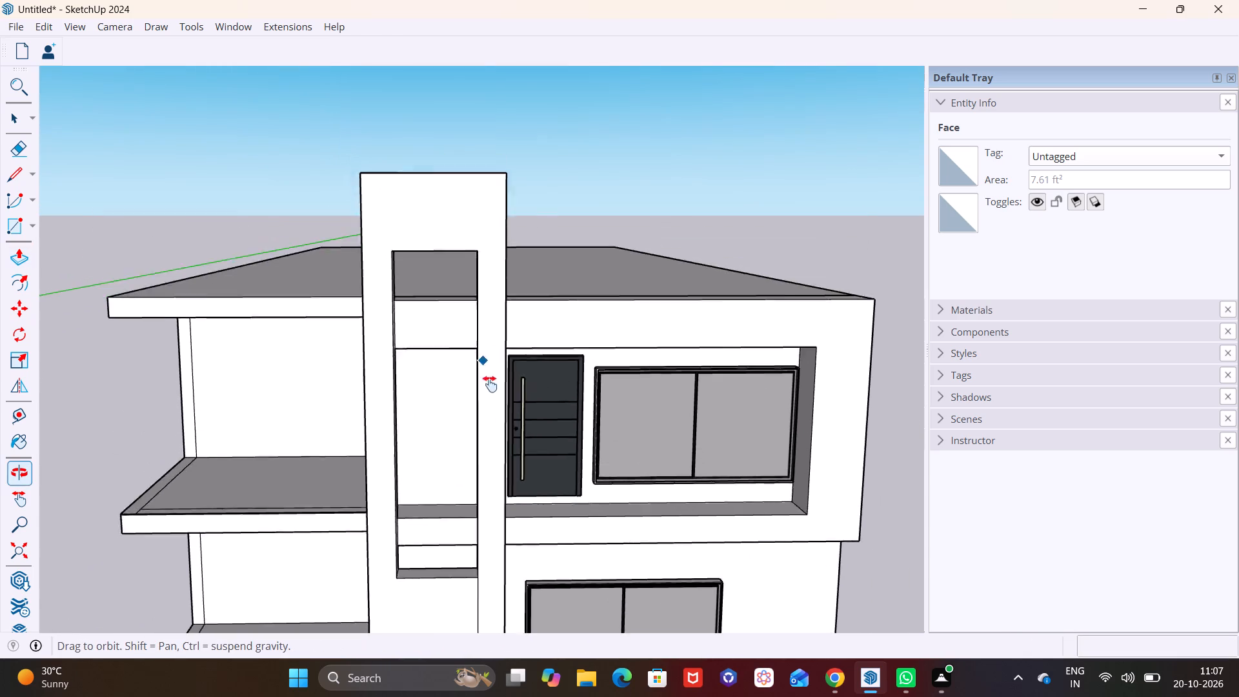
shift+middle_drag(490, 384, 462, 519)
scroll(376, 370, up, 9)
shift+middle_drag(441, 396, 407, 473)
middle_drag(410, 423, 399, 383)
scroll(380, 364, up, 4)
shift+middle_drag(421, 367, 392, 381)
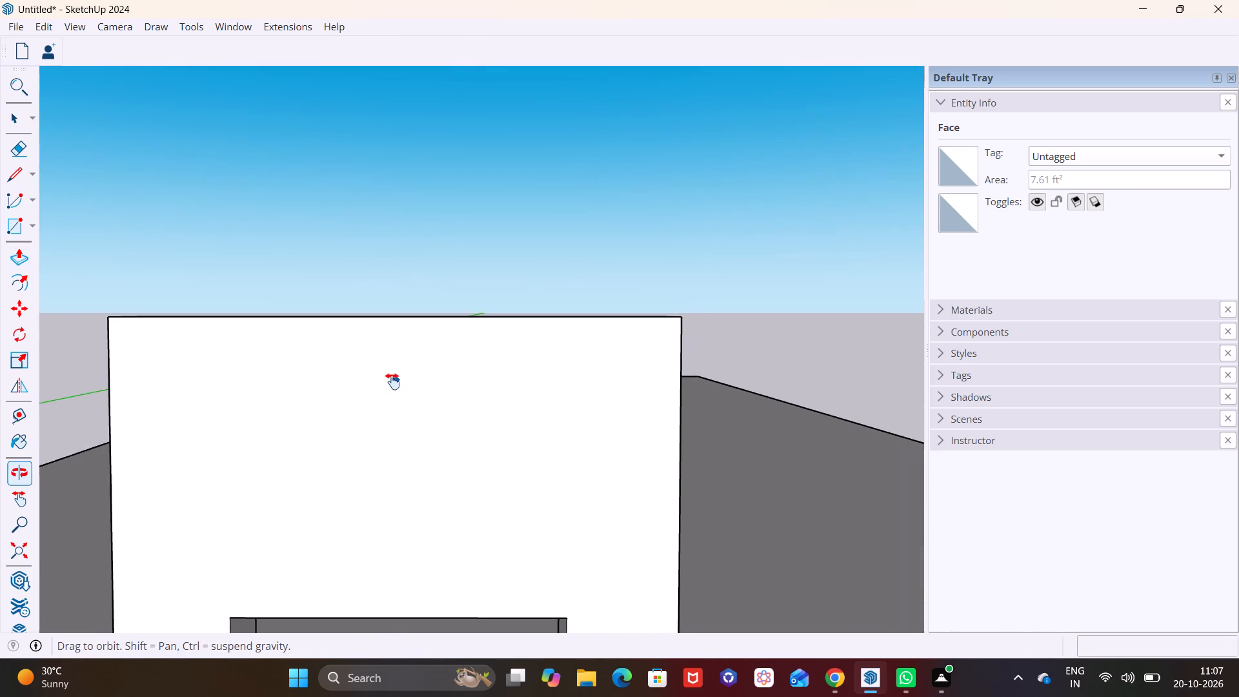
shift+middle_drag(392, 381, 405, 345)
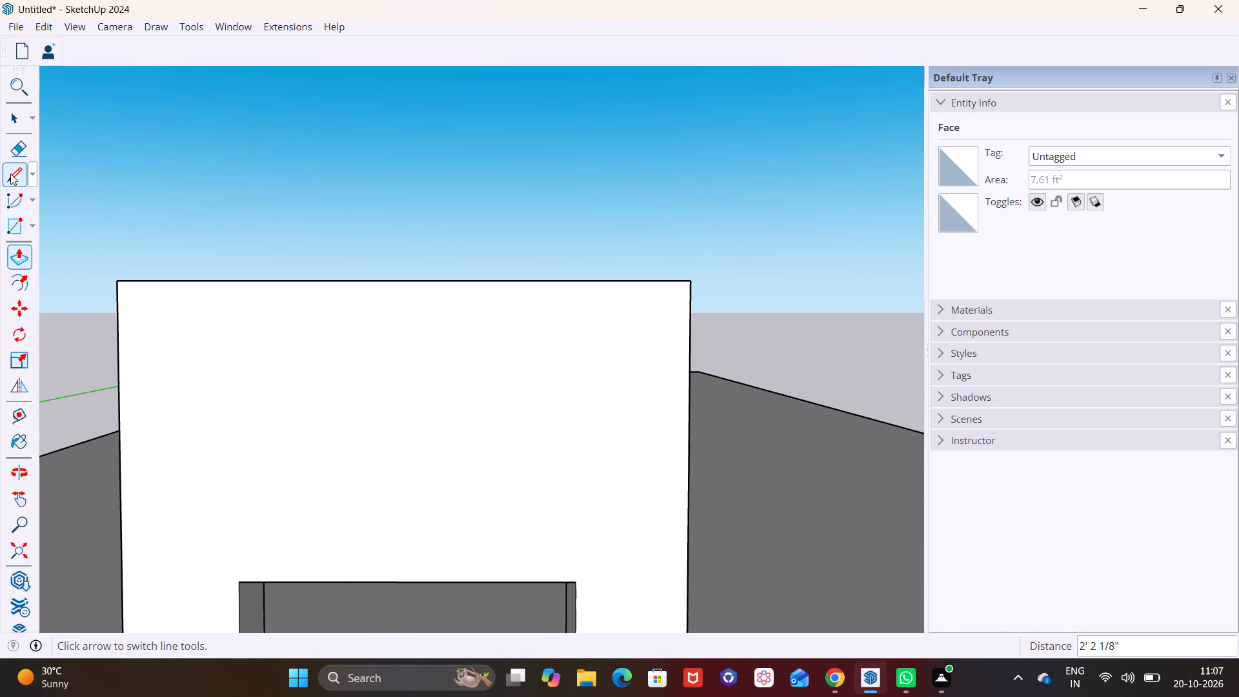
click(37, 228)
click(34, 229)
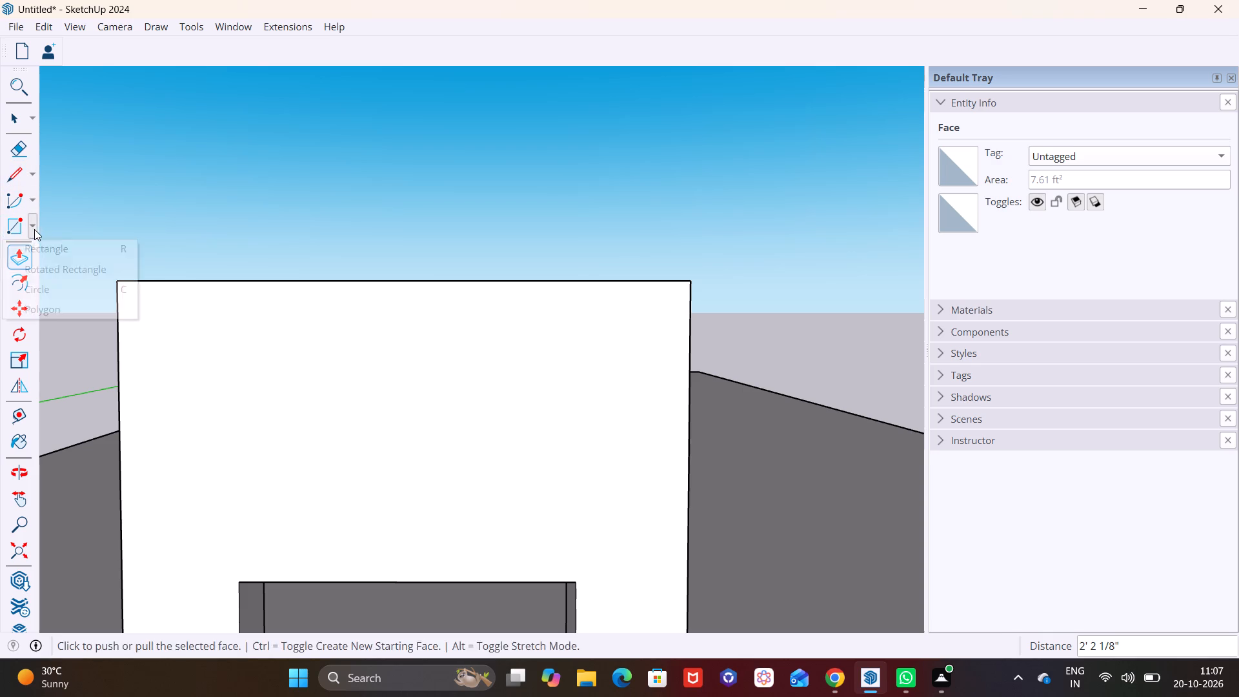
click(44, 249)
click(116, 285)
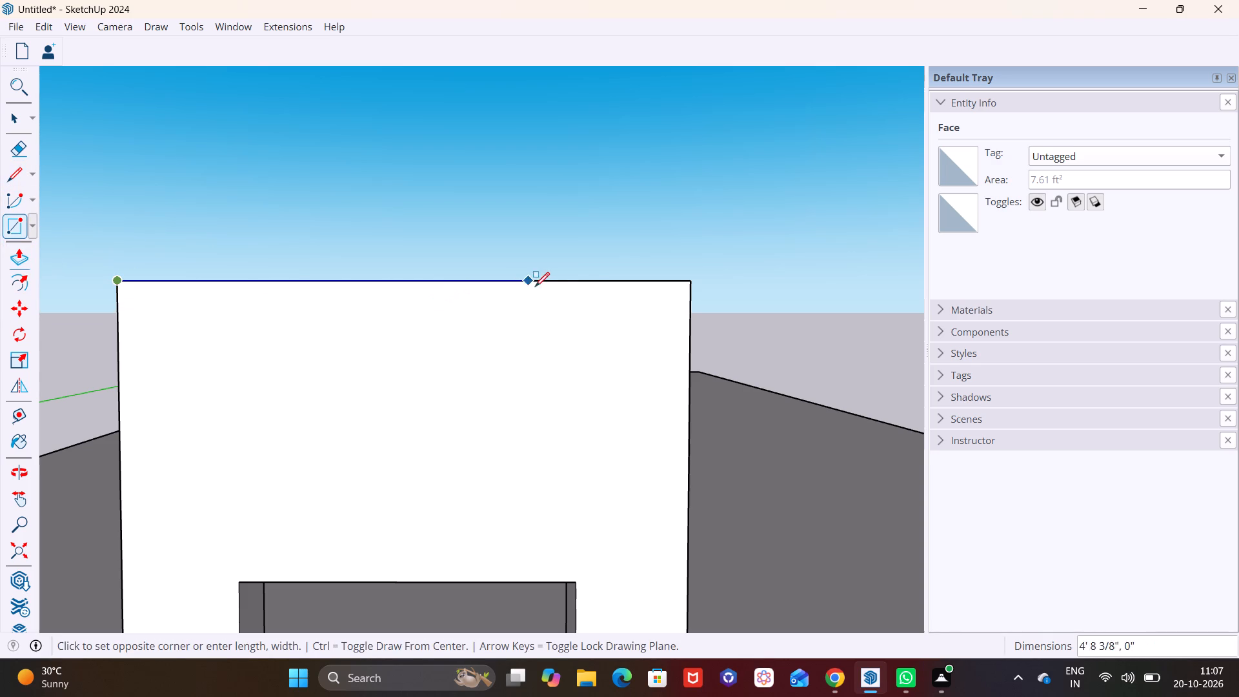
click(692, 299)
Make the thin rectangle's face and its edges into a group.
key(space)
double_click(484, 292)
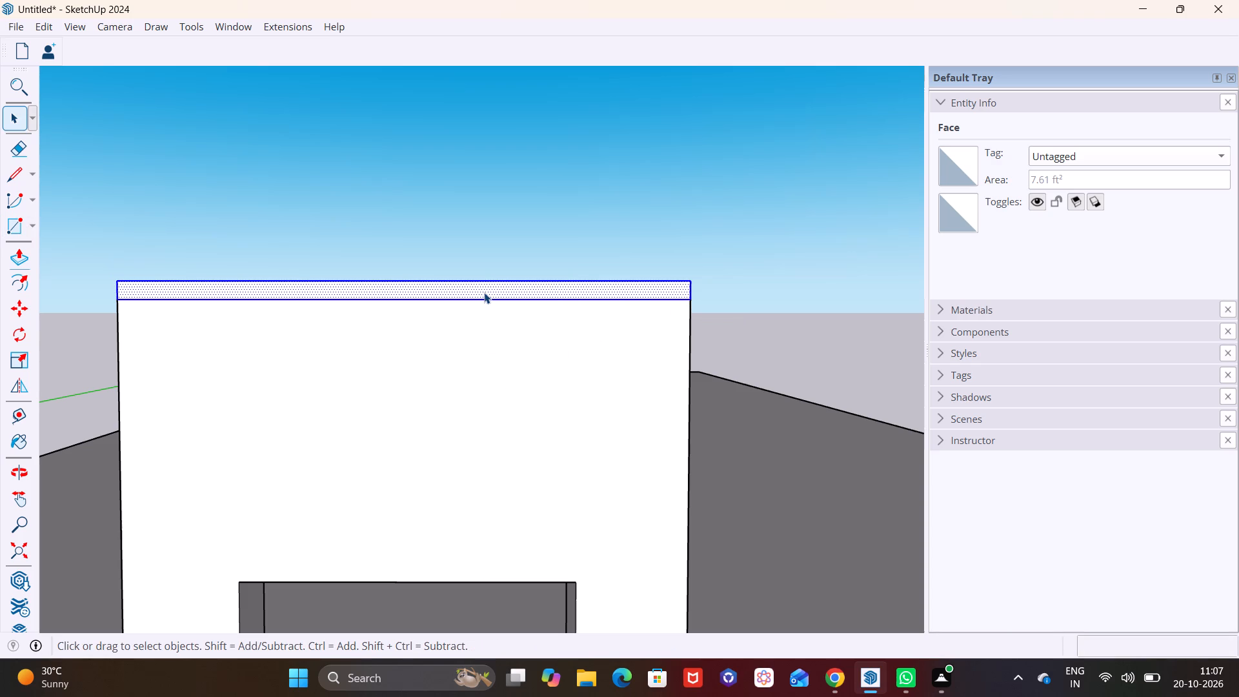
right_click(484, 292)
click(536, 445)
Inside the strip group, extrude the face outward by about 1 5/16" and leave the group.
middle_drag(380, 359, 449, 394)
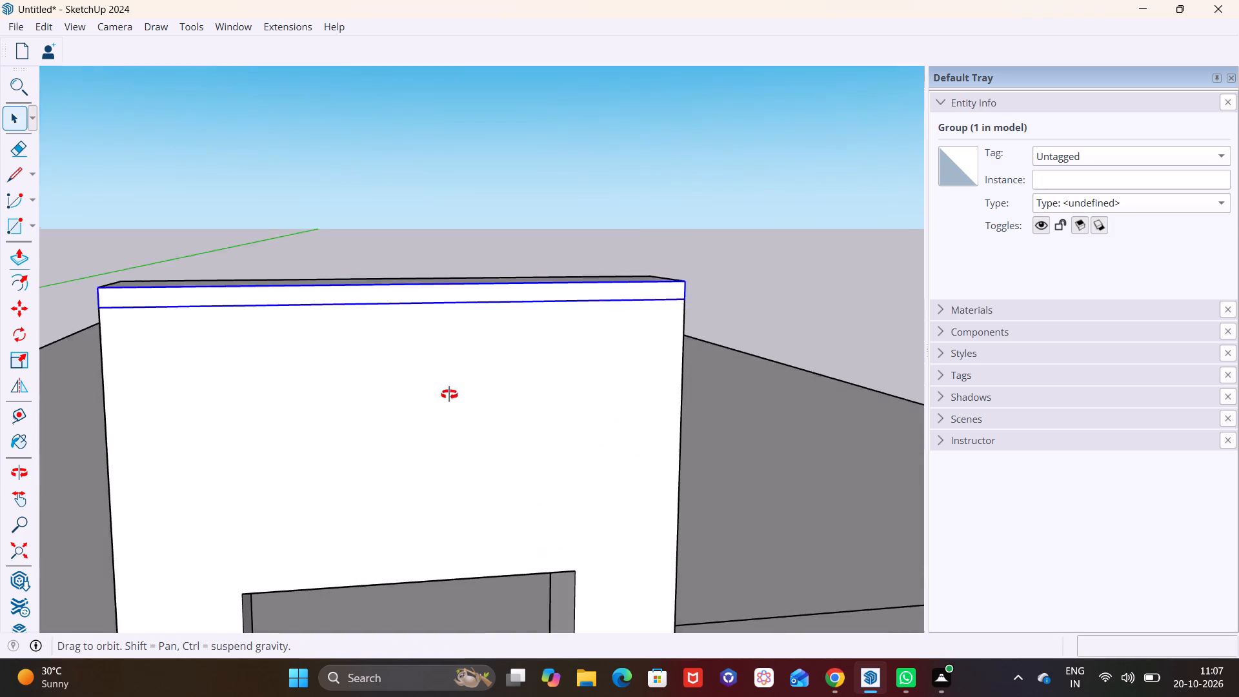
middle_drag(449, 394, 633, 423)
click(278, 320)
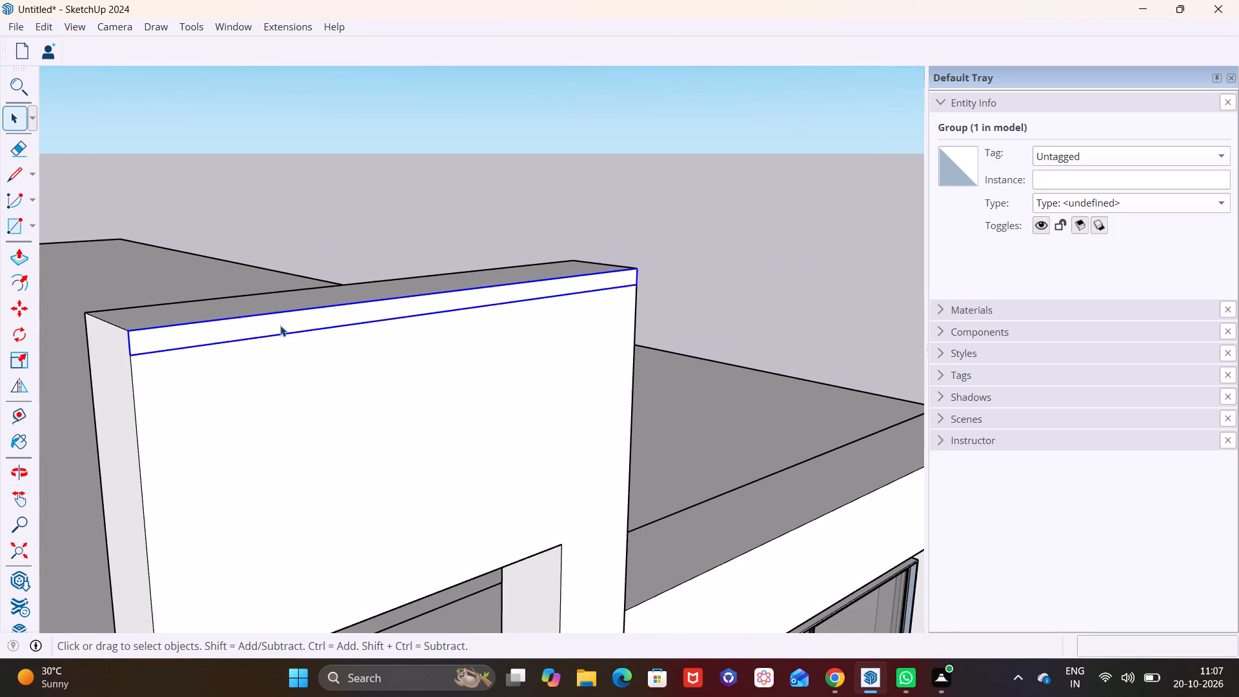
double_click(282, 329)
click(280, 324)
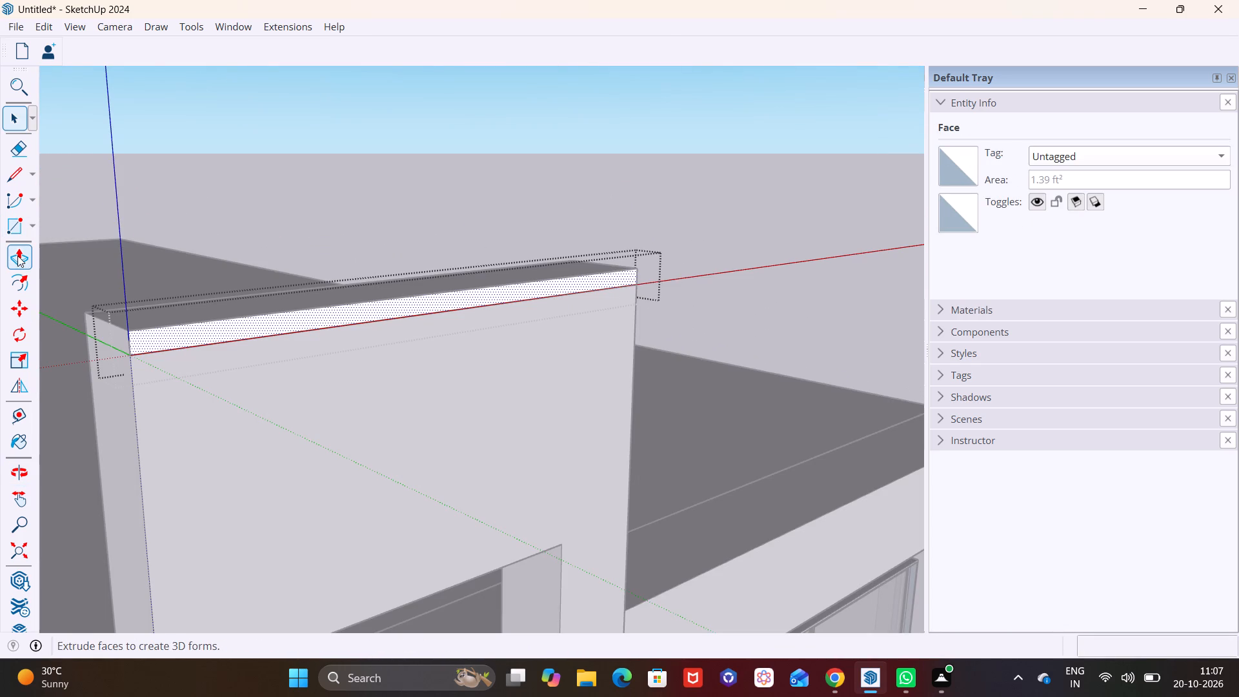
click(17, 256)
click(177, 334)
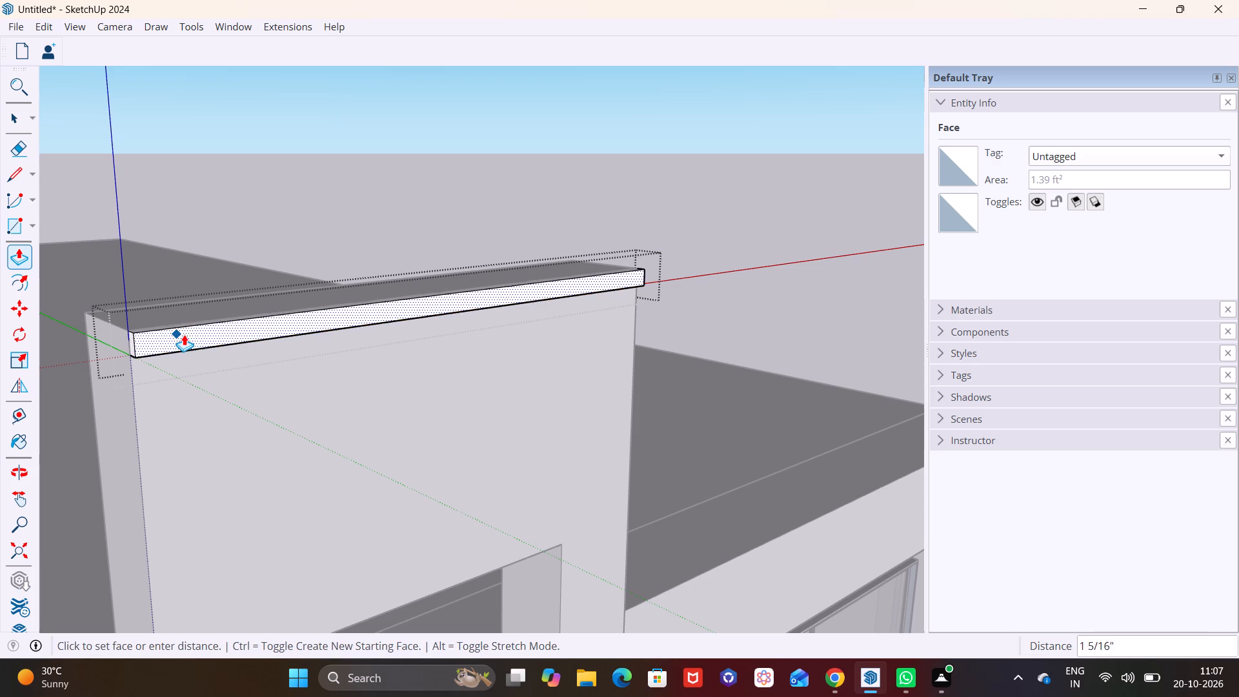
click(183, 332)
key(space)
click(263, 370)
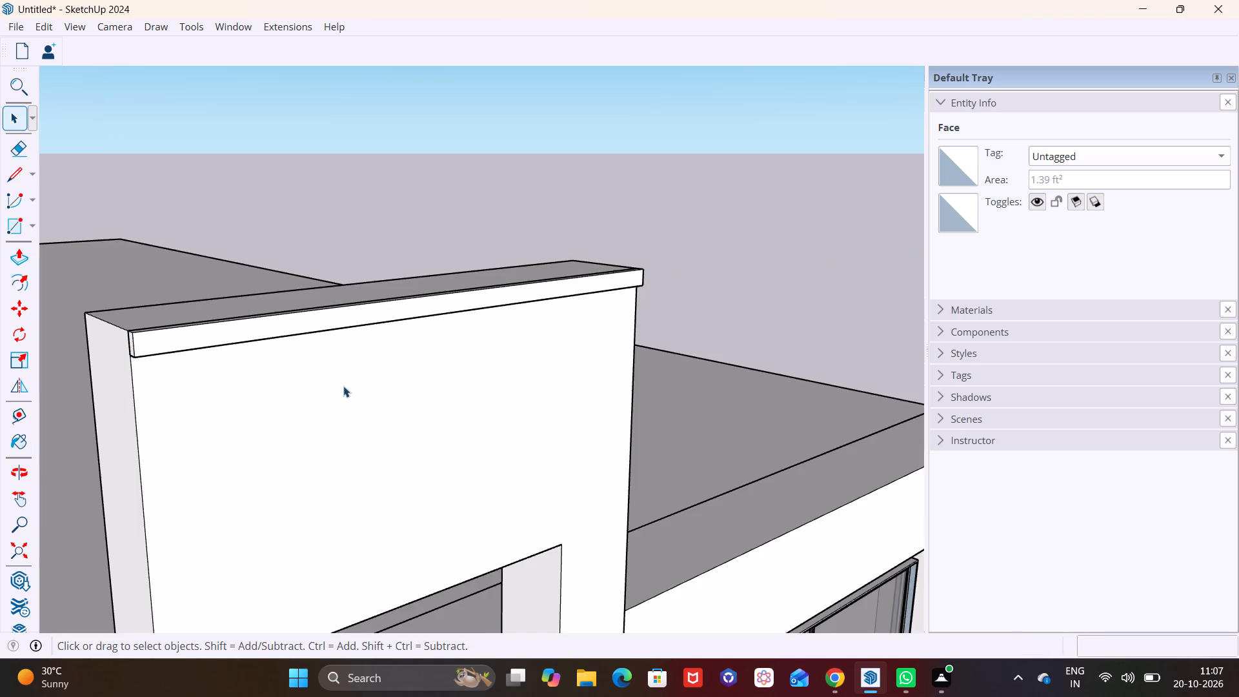
Copy the strip group straight down the frame's front face twice, spacing the strips about 3" apart with narrow gaps.
middle_drag(343, 386, 174, 376)
middle_drag(551, 327, 218, 427)
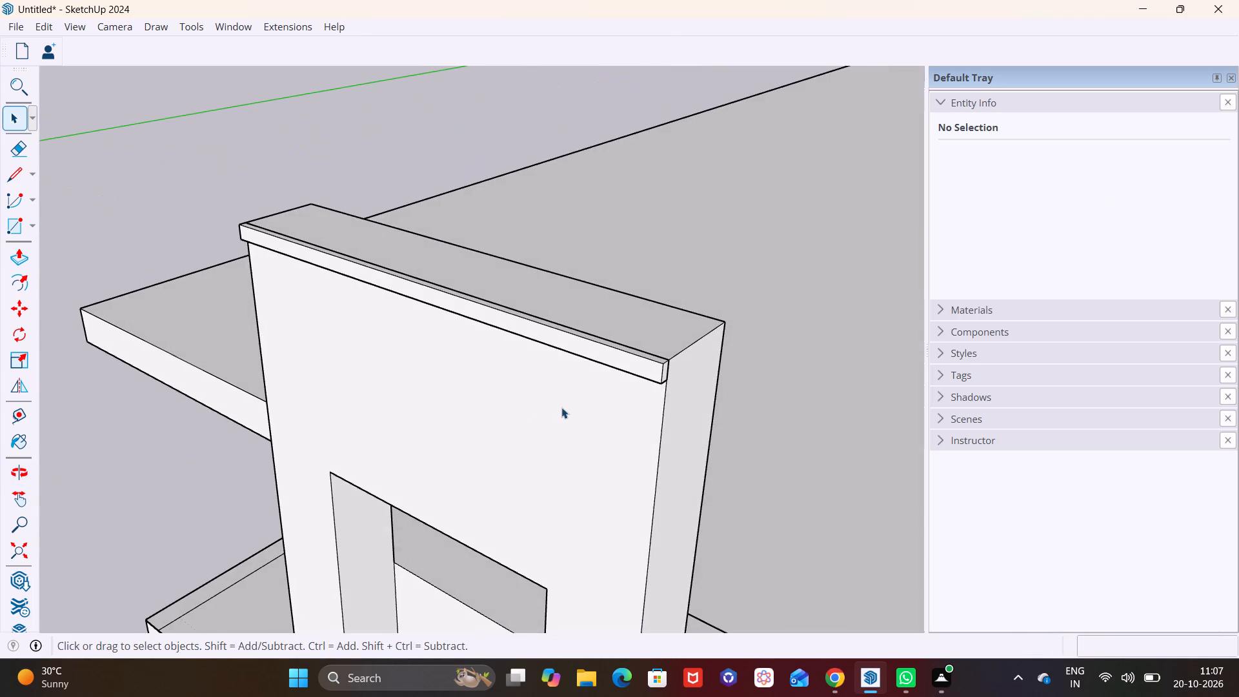
middle_drag(533, 401, 290, 361)
scroll(341, 325, up, 3)
middle_drag(356, 318, 443, 279)
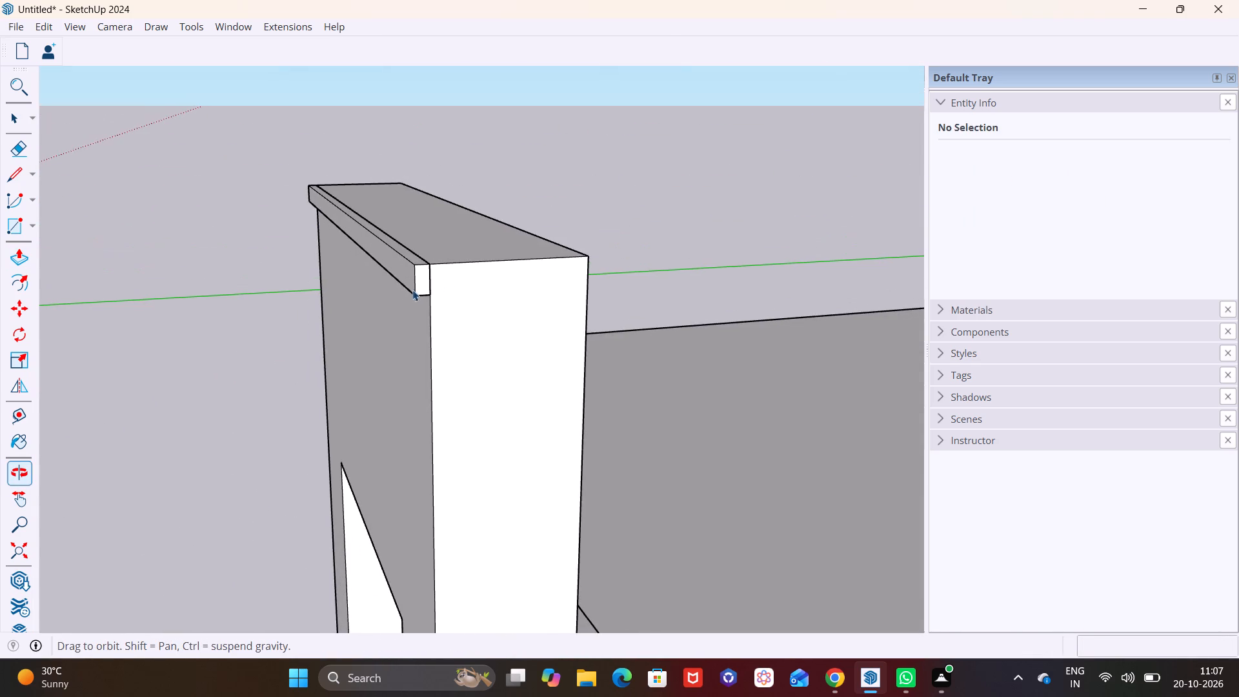
scroll(403, 290, up, 3)
click(429, 271)
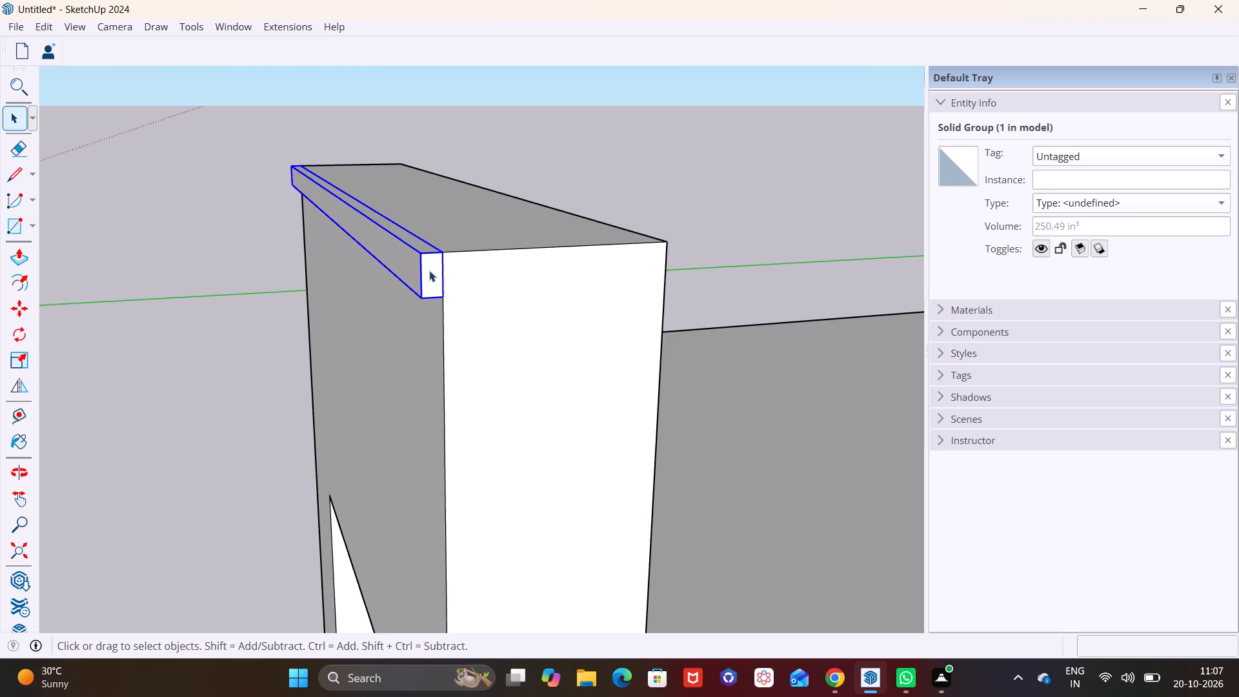
key(m)
click(439, 252)
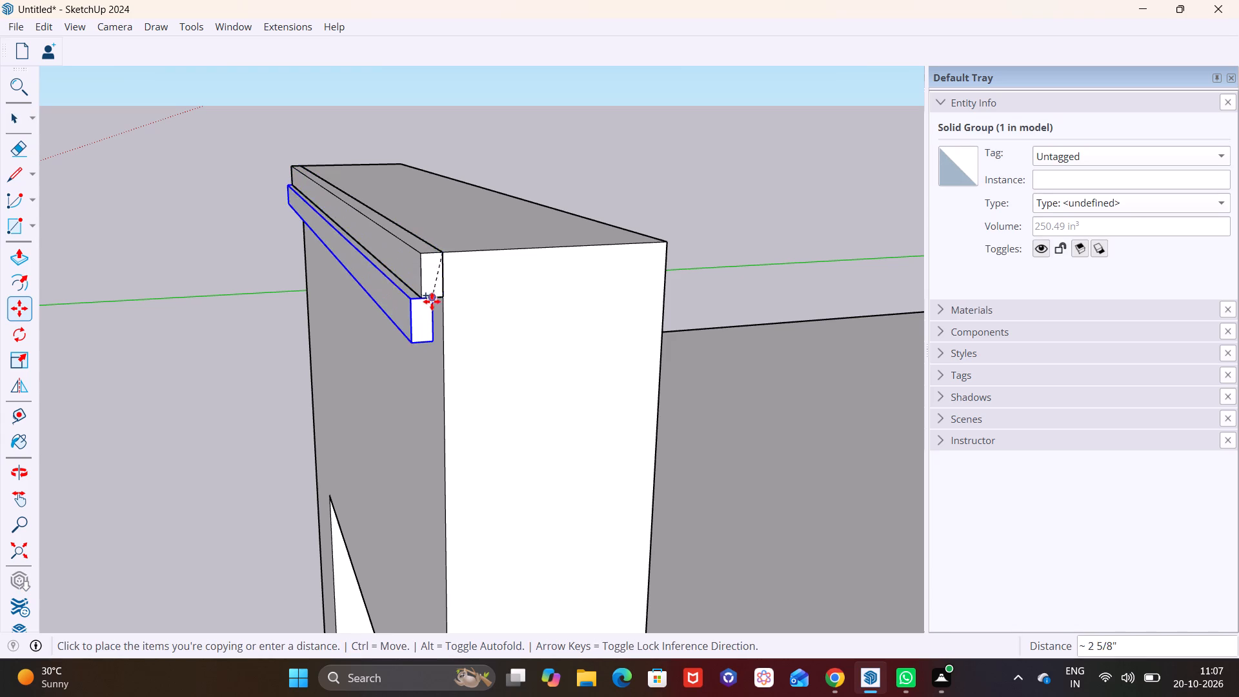
click(438, 307)
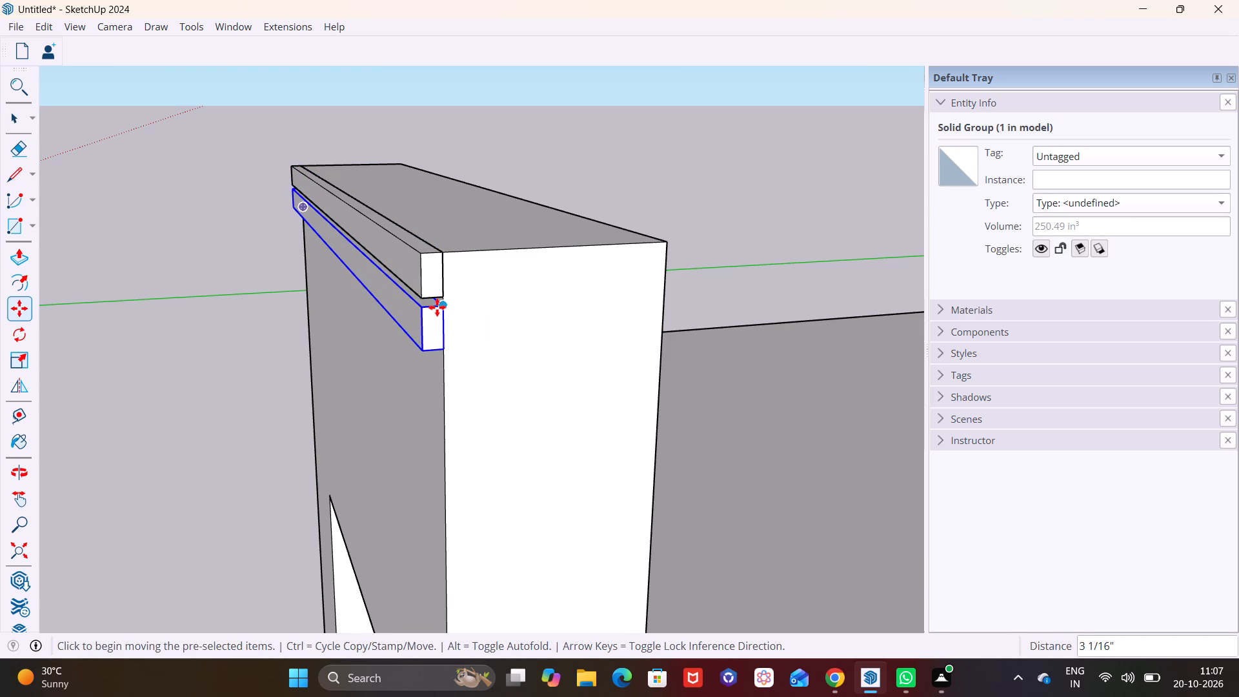
click(437, 307)
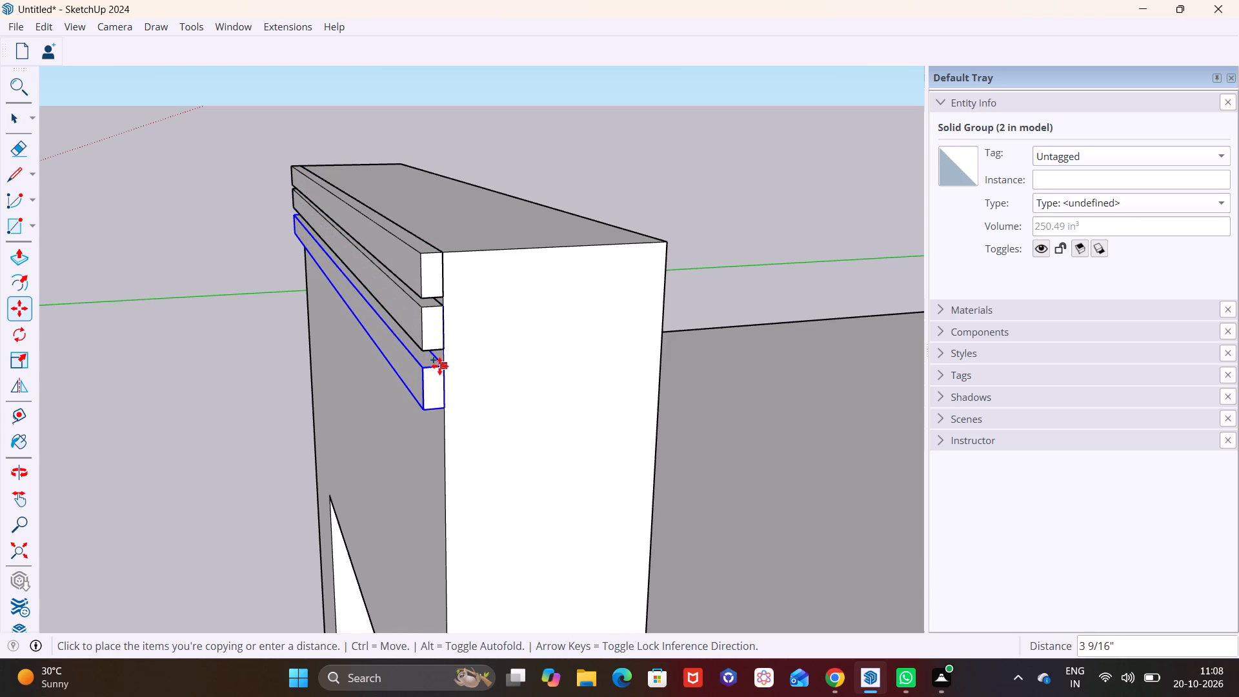
click(438, 357)
Examine the stacked strips at the top of the frame from the front and the side.
middle_drag(474, 372, 460, 316)
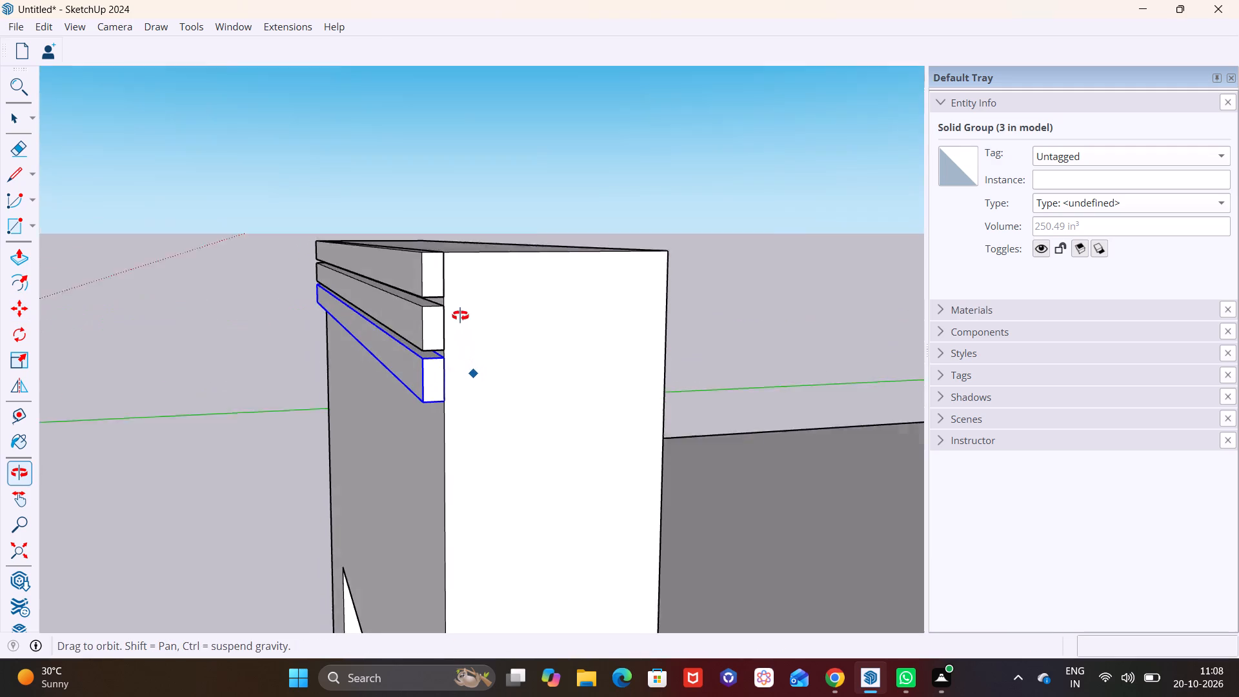
middle_drag(460, 316, 460, 312)
scroll(525, 395, down, 2)
middle_drag(579, 403, 821, 388)
middle_drag(372, 388, 596, 390)
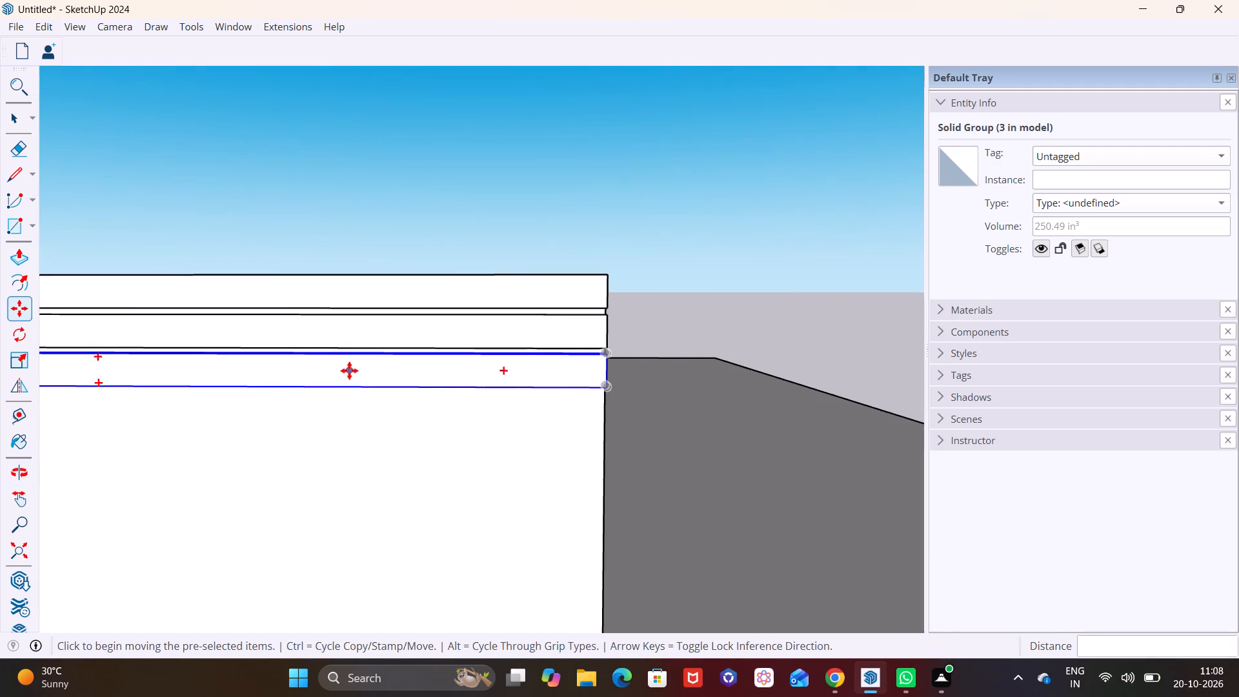
scroll(349, 370, down, 10)
key(space)
click(555, 435)
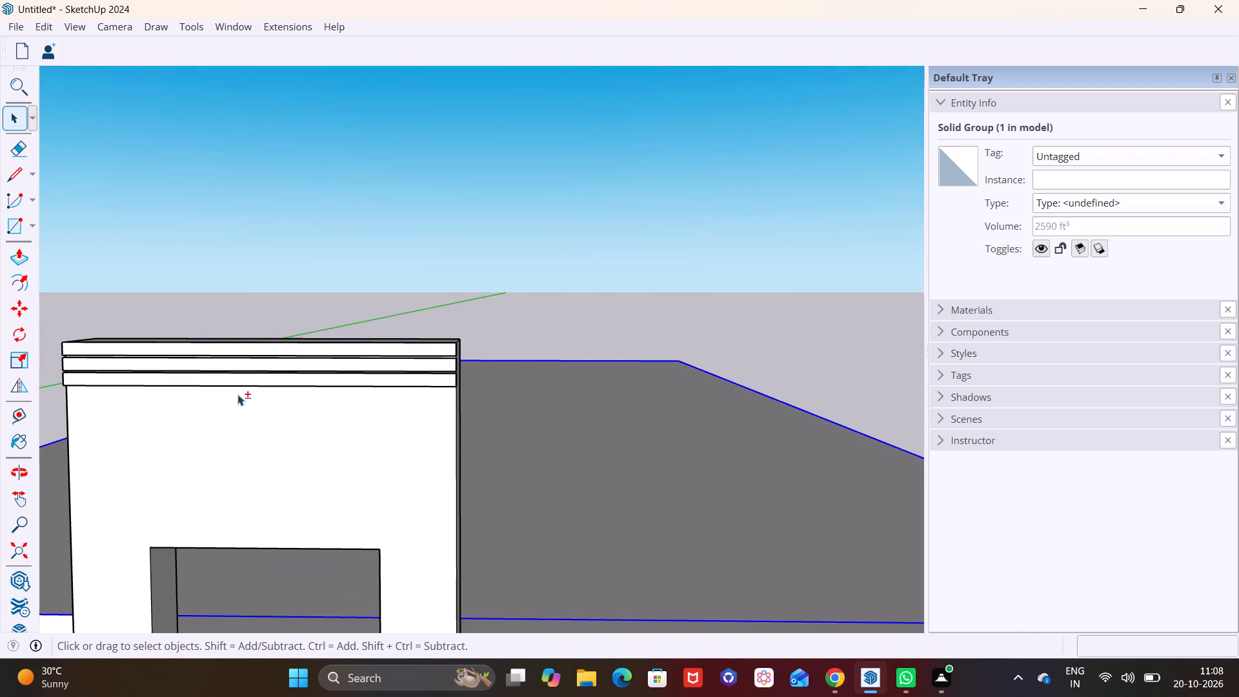
shift+middle_drag(237, 394, 383, 280)
middle_drag(588, 356, 341, 413)
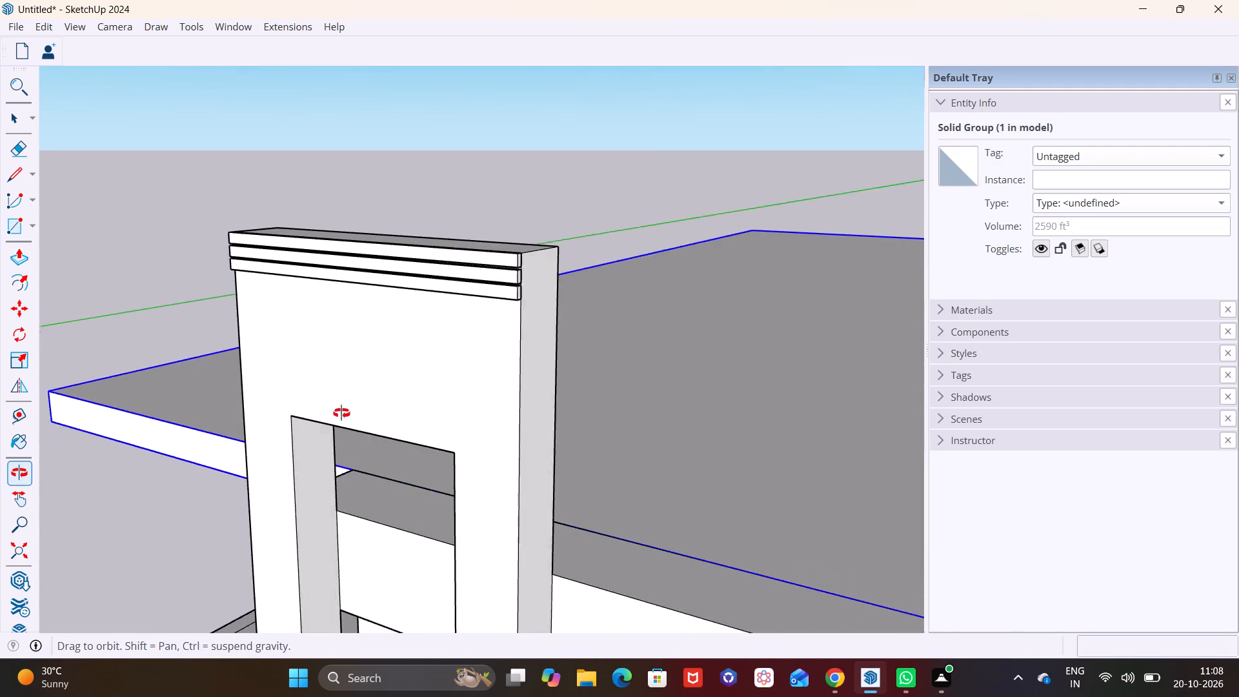
middle_drag(341, 413, 284, 410)
scroll(284, 410, down, 1)
Copy the lowest strip group straight down the frame's front face four times, spacing the strips about 3" apart.
scroll(464, 298, up, 6)
middle_drag(415, 326, 379, 297)
scroll(415, 326, up, 1)
scroll(392, 279, up, 2)
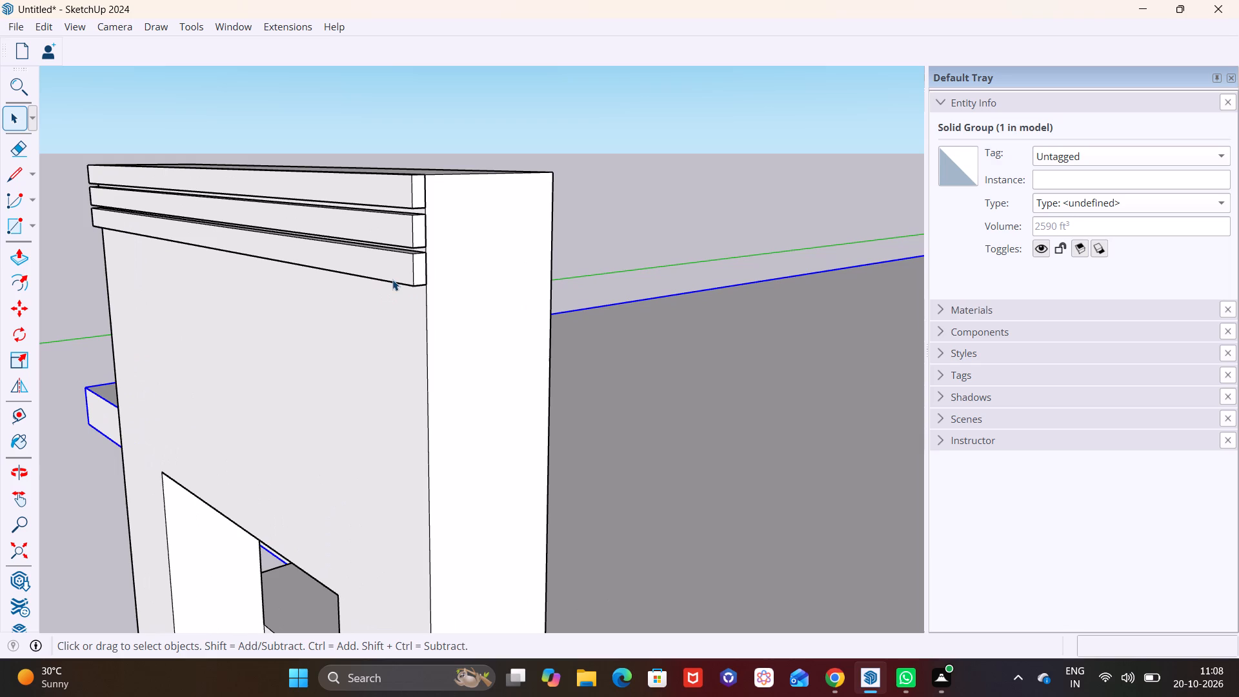
click(416, 270)
scroll(416, 270, up, 3)
key(m)
scroll(416, 270, down, 1)
scroll(416, 270, up, 1)
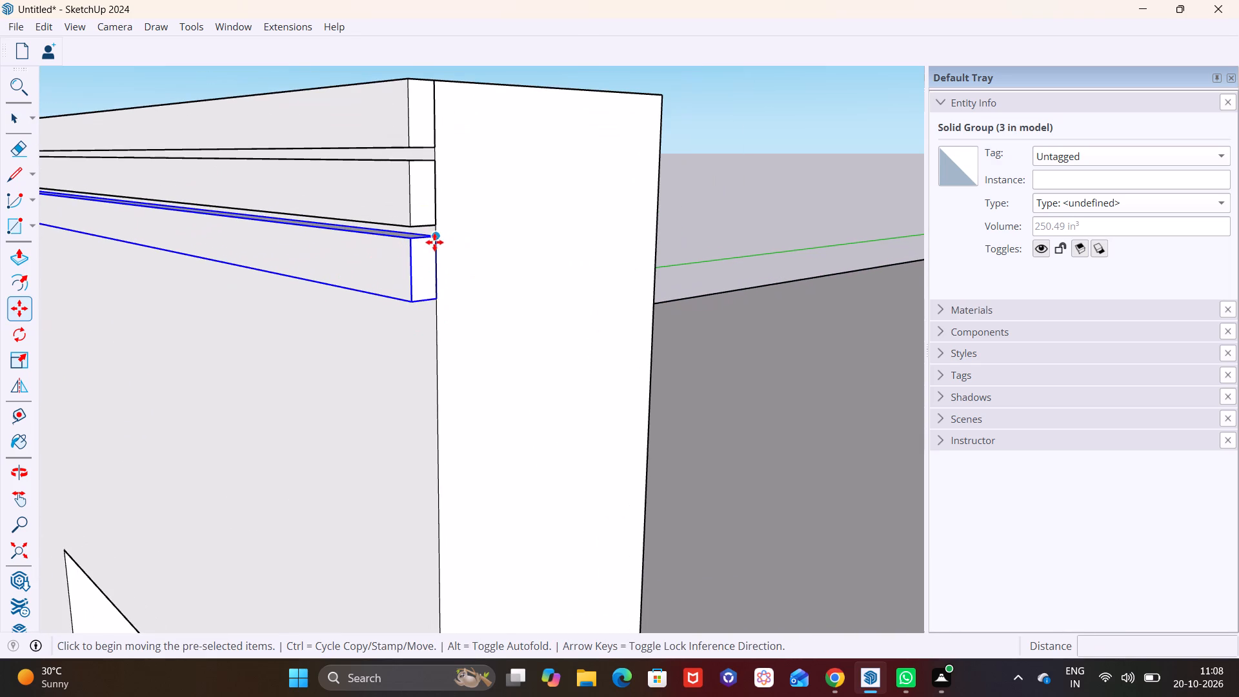
click(432, 239)
click(432, 308)
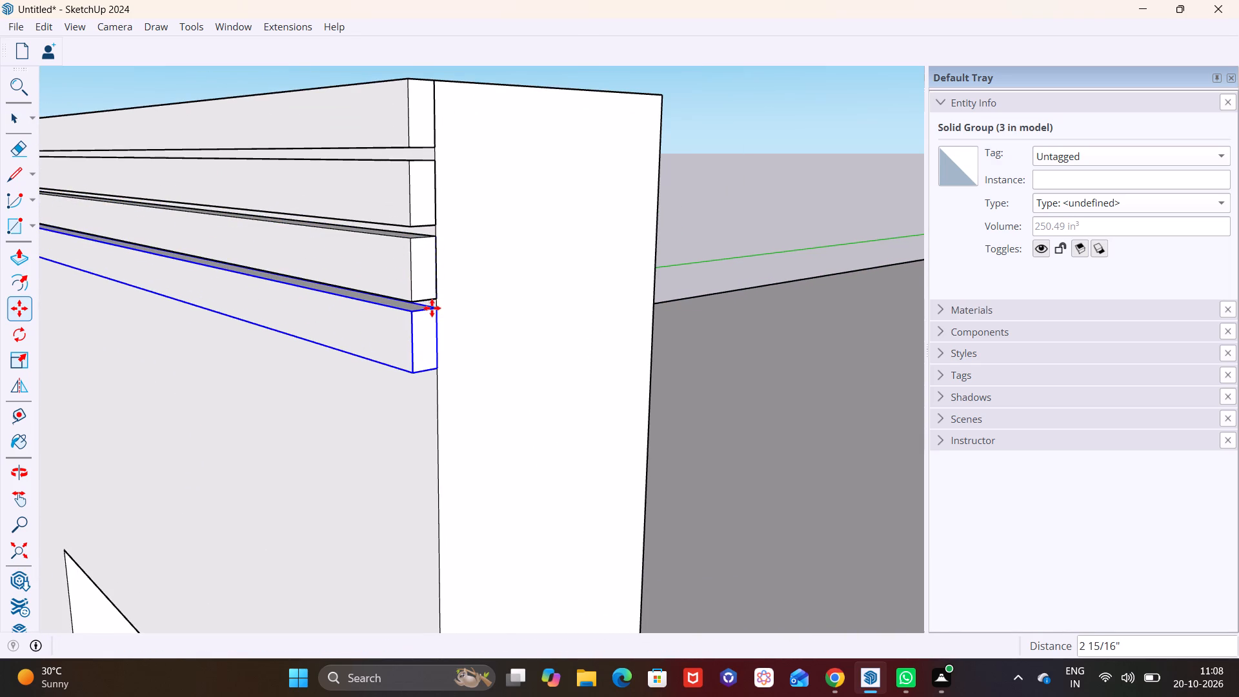
click(434, 308)
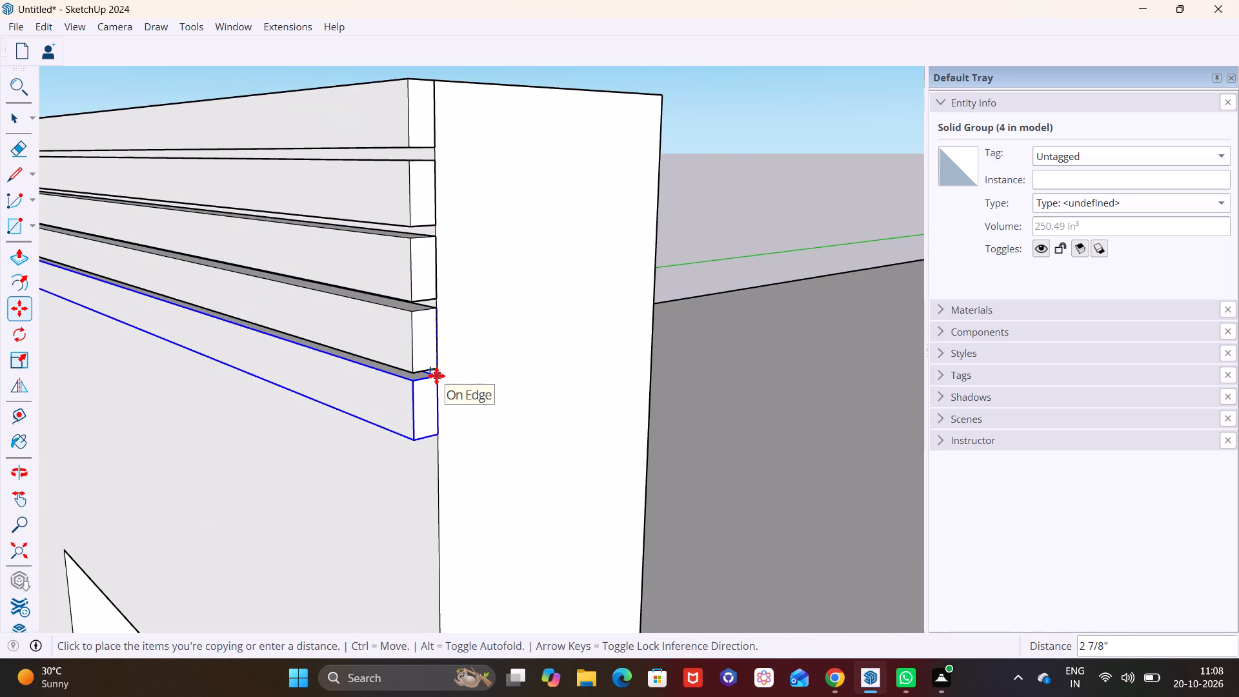
click(436, 376)
click(435, 374)
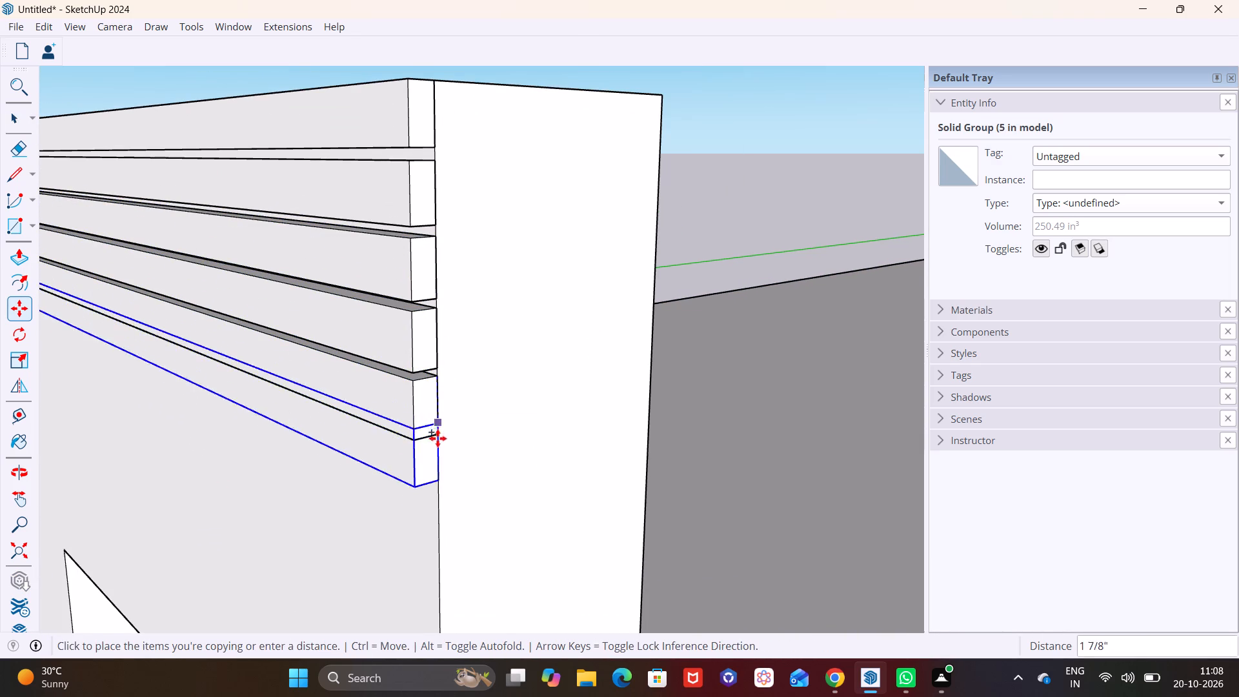
click(438, 444)
click(436, 441)
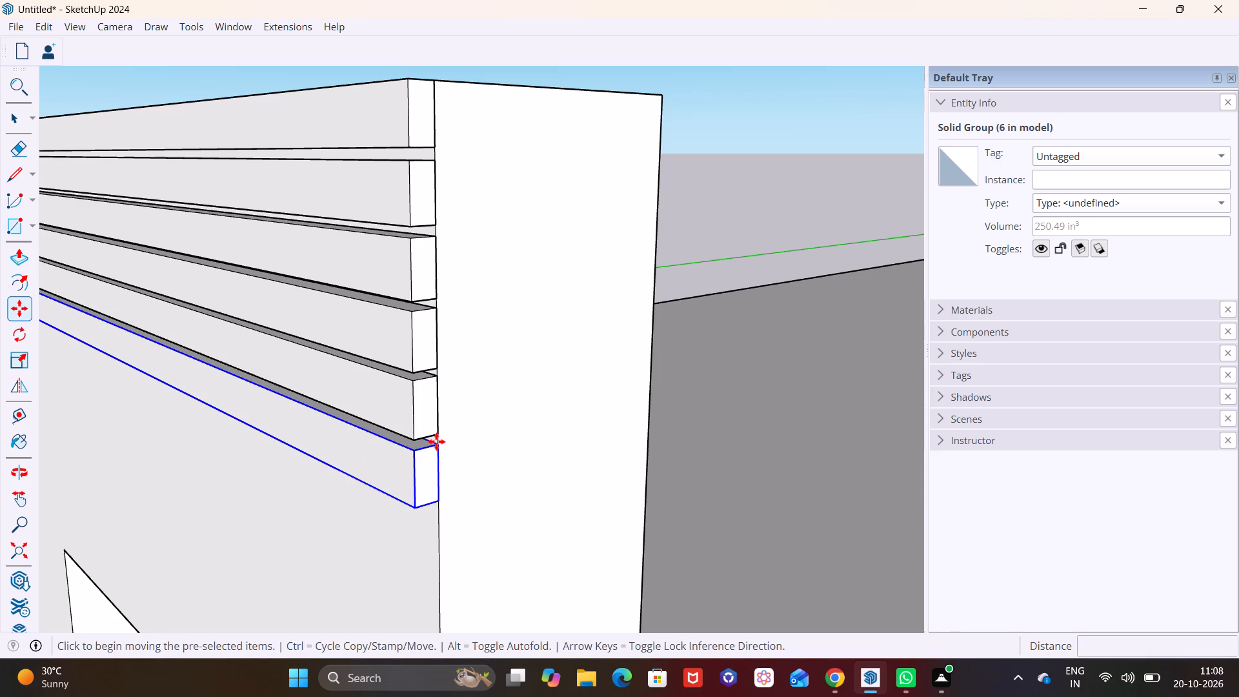
click(441, 511)
Add four more copies of the lowest strip down the frame's front face, keeping the spacing at about 3".
scroll(448, 499, down, 3)
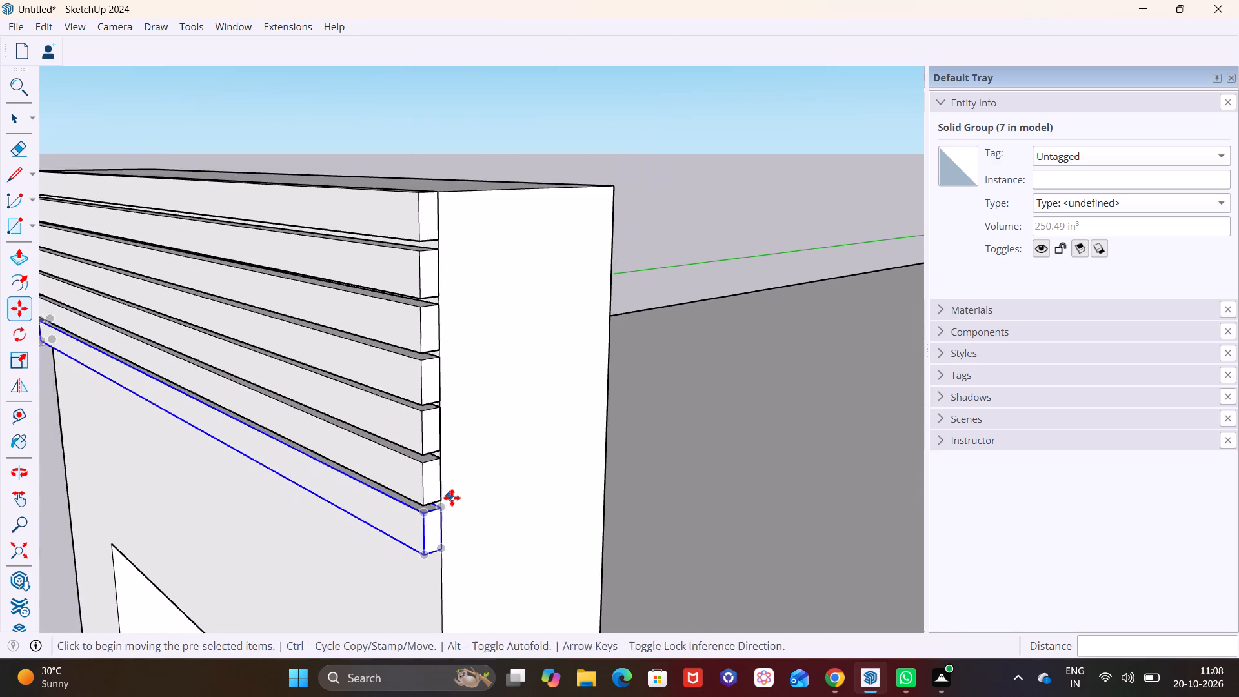
shift+middle_drag(454, 495, 487, 316)
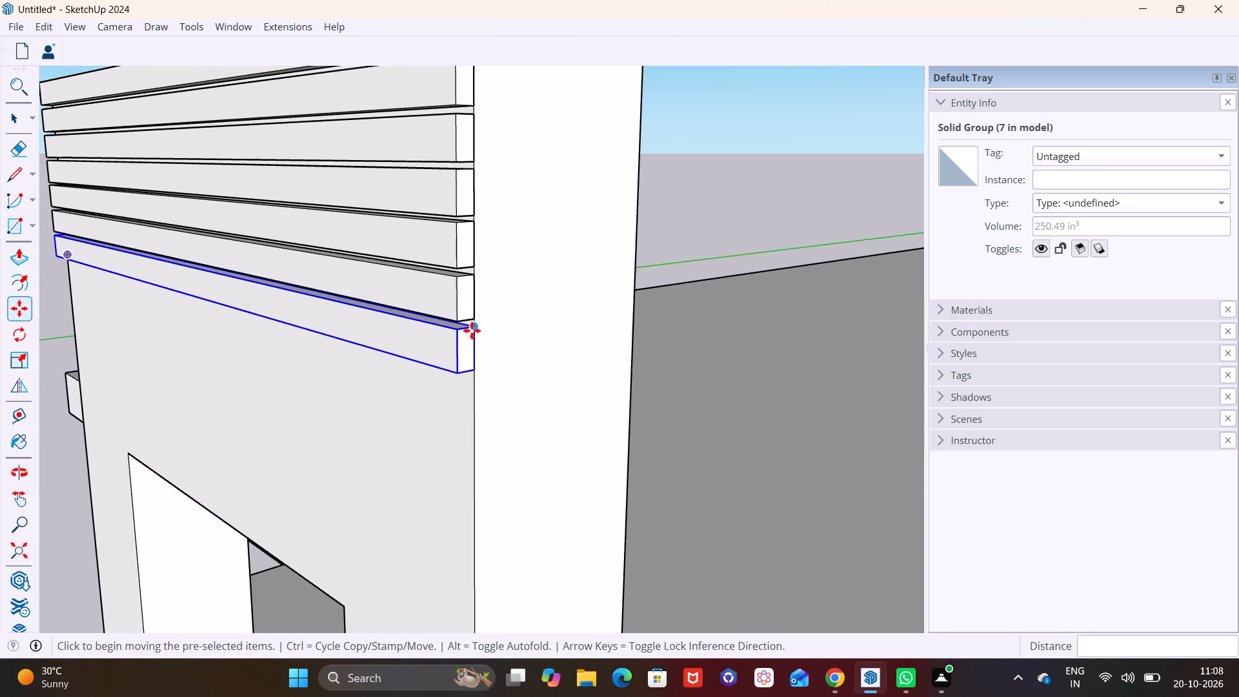
click(472, 330)
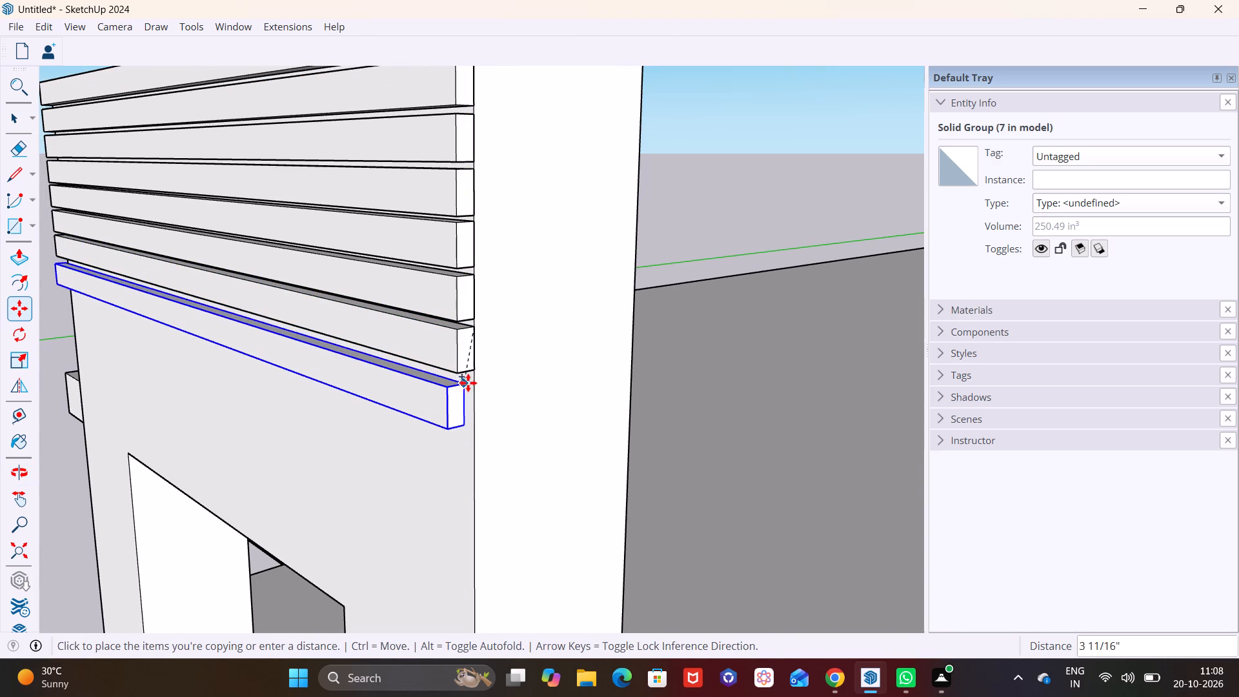
click(471, 381)
click(474, 381)
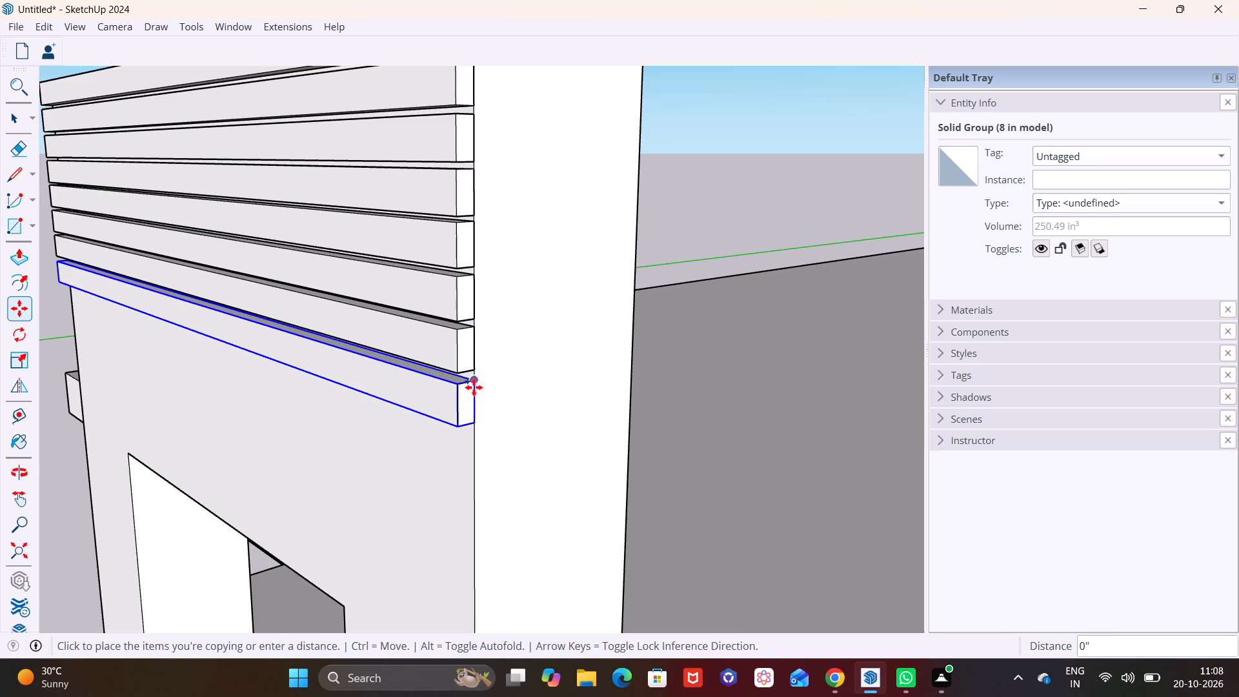
click(472, 432)
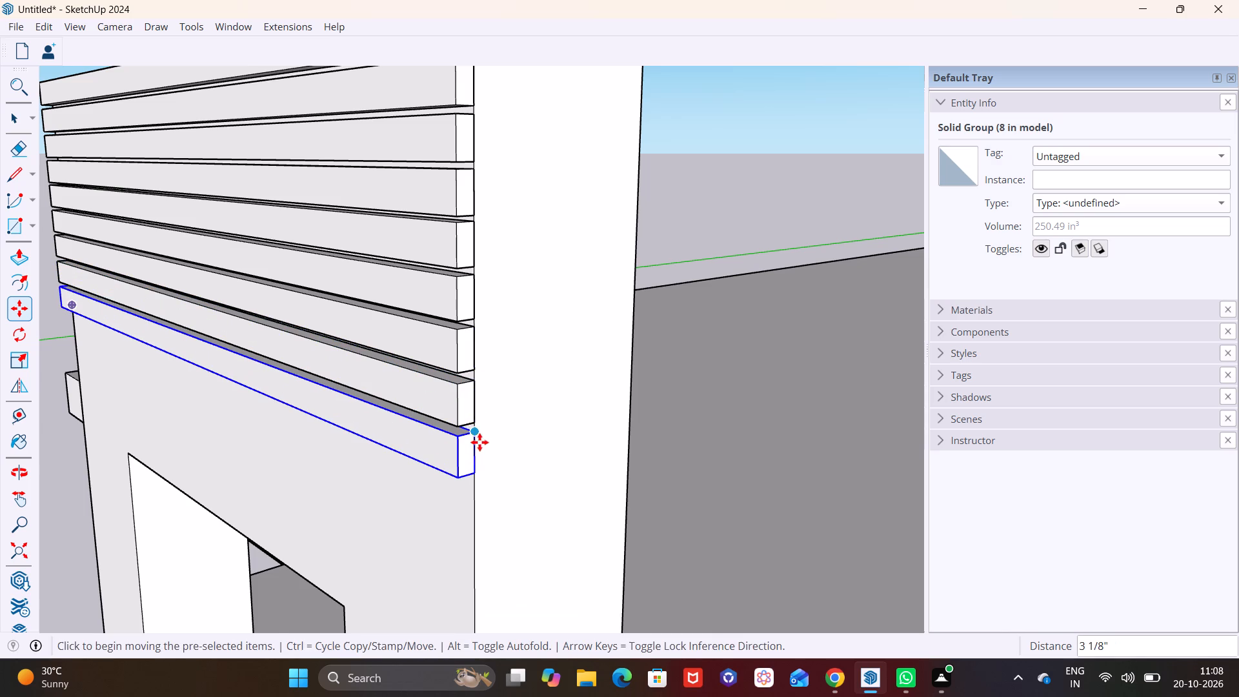
click(474, 432)
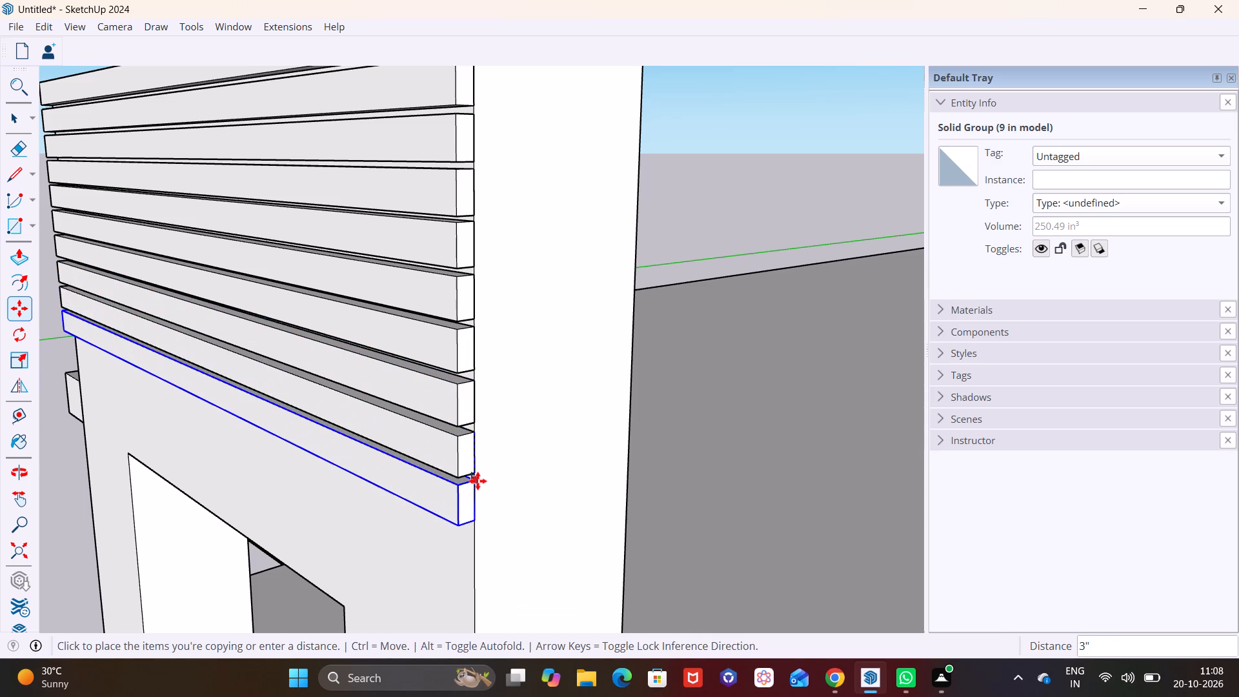
click(478, 481)
click(470, 479)
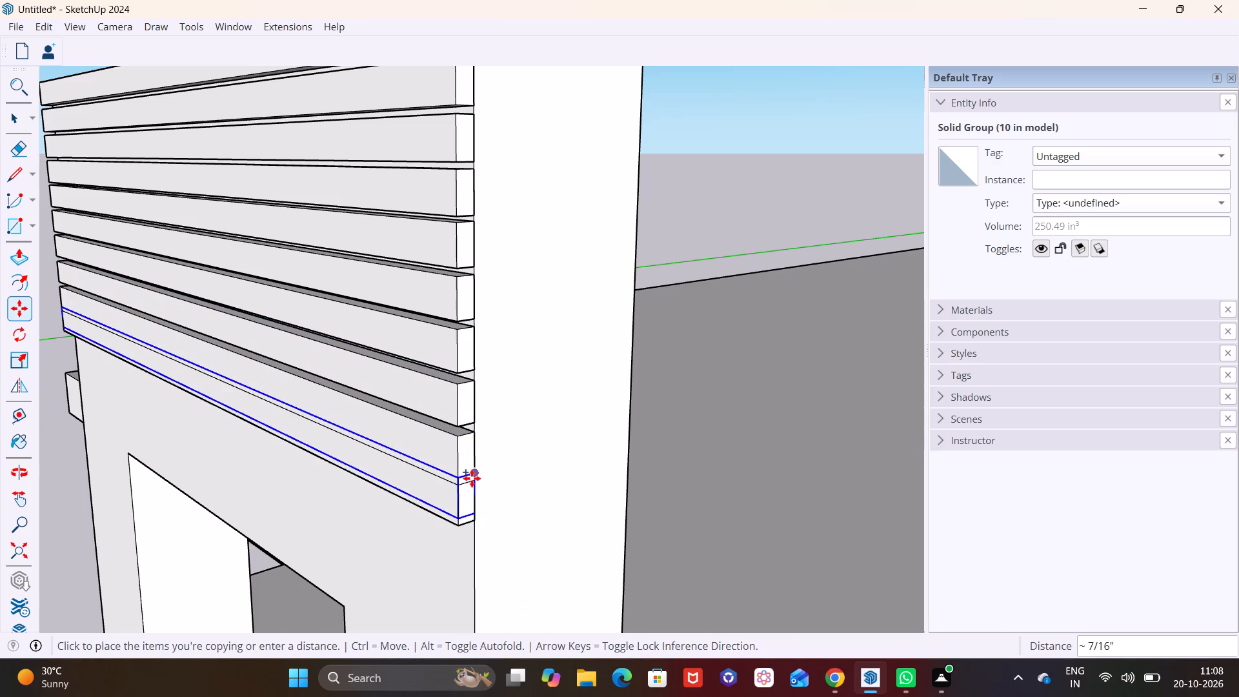
key(ctrl+z)
click(475, 484)
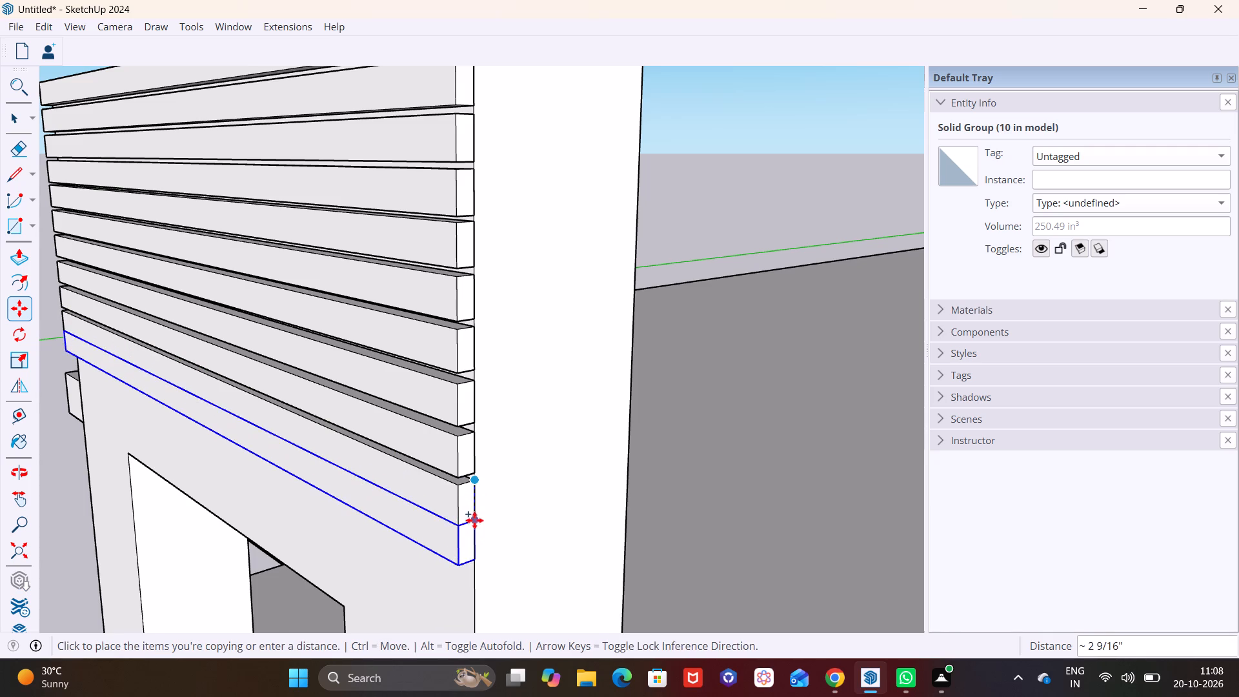
click(476, 527)
Copy the lowest strip down three more times at about 3" spacing, until the strips reach the top of the frame's opening.
shift+middle_drag(493, 522, 508, 365)
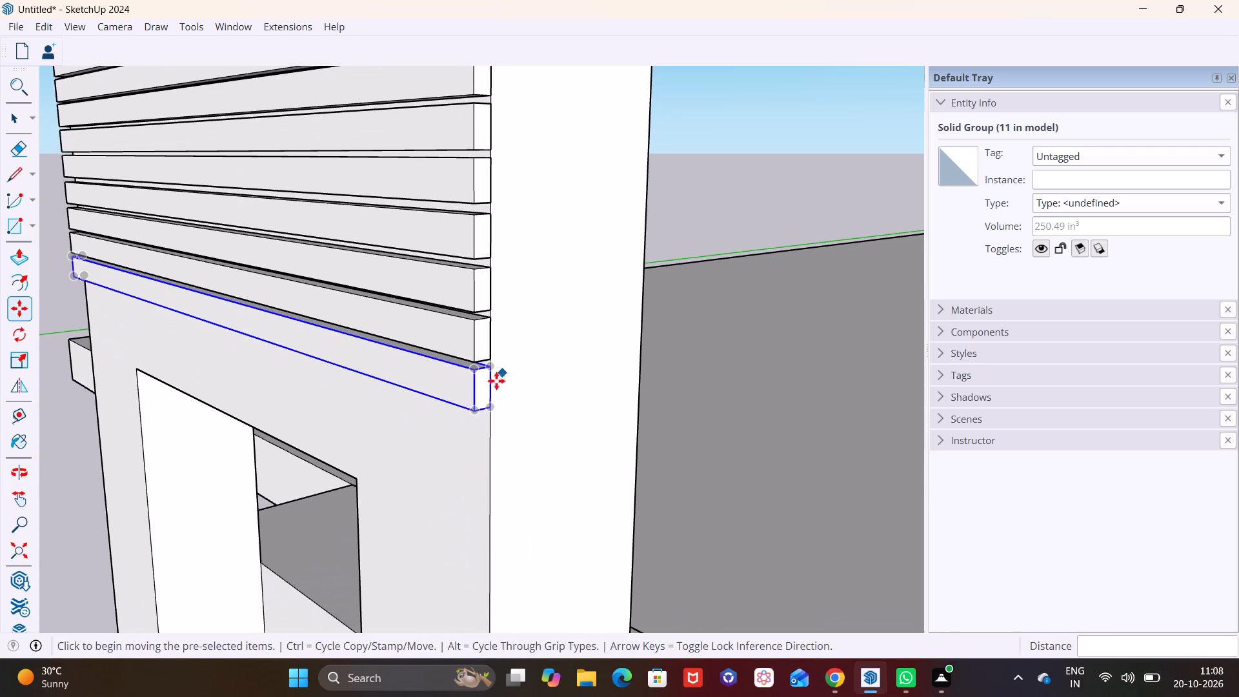
click(487, 367)
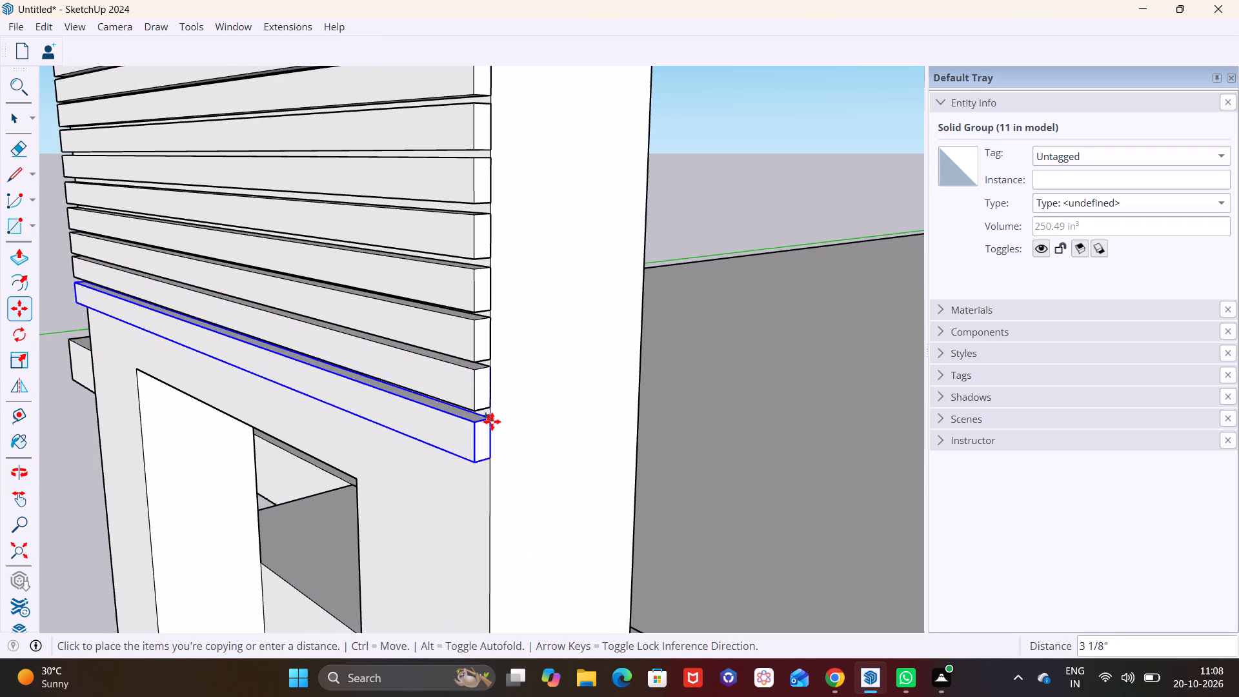
click(491, 419)
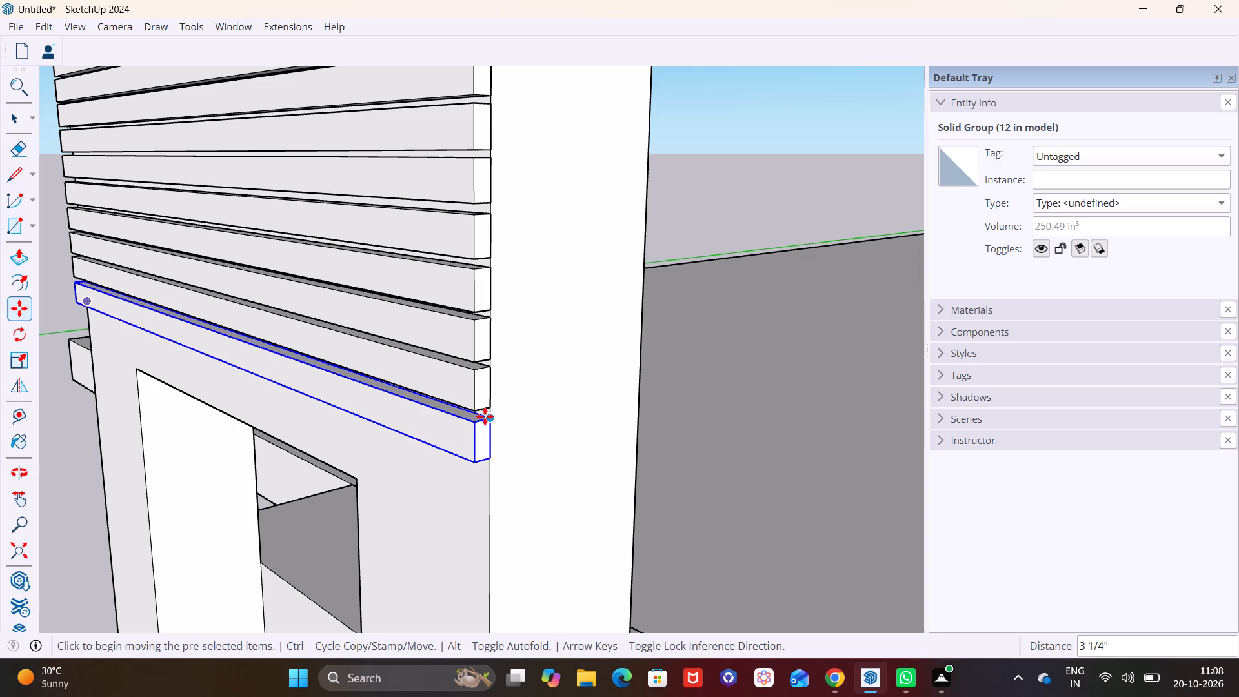
click(490, 418)
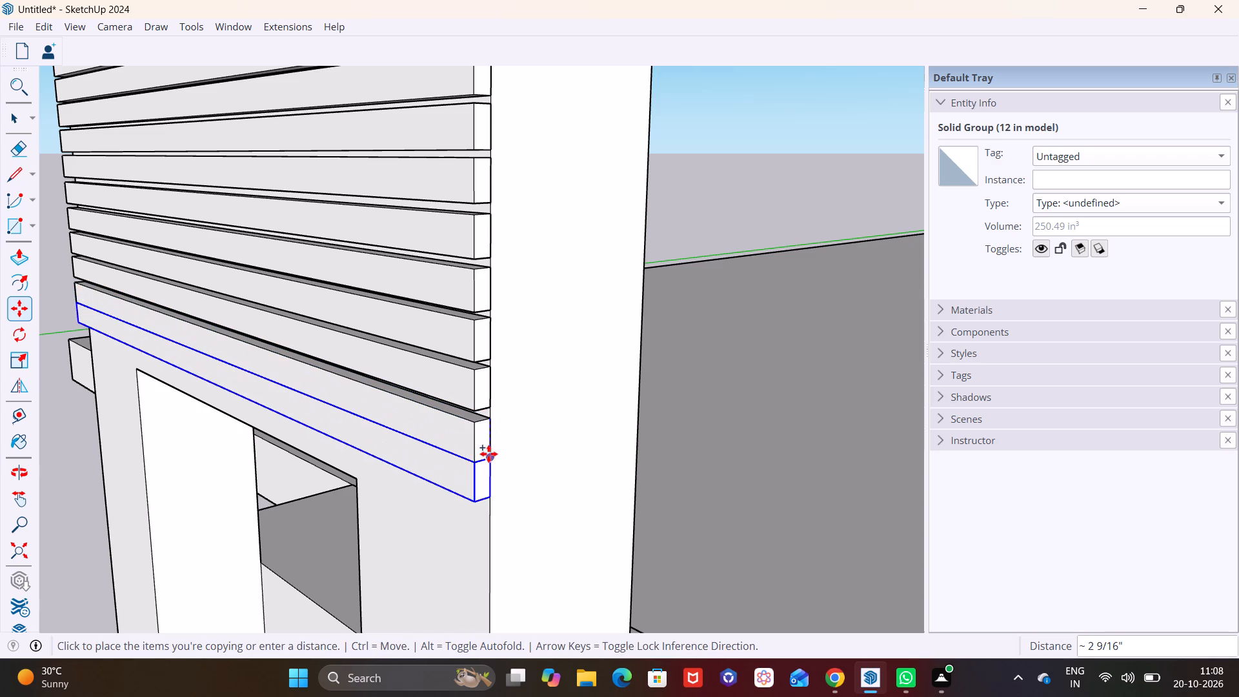
click(489, 466)
scroll(499, 450, up, 1)
middle_drag(499, 449, 525, 392)
shift+middle_drag(509, 423, 507, 390)
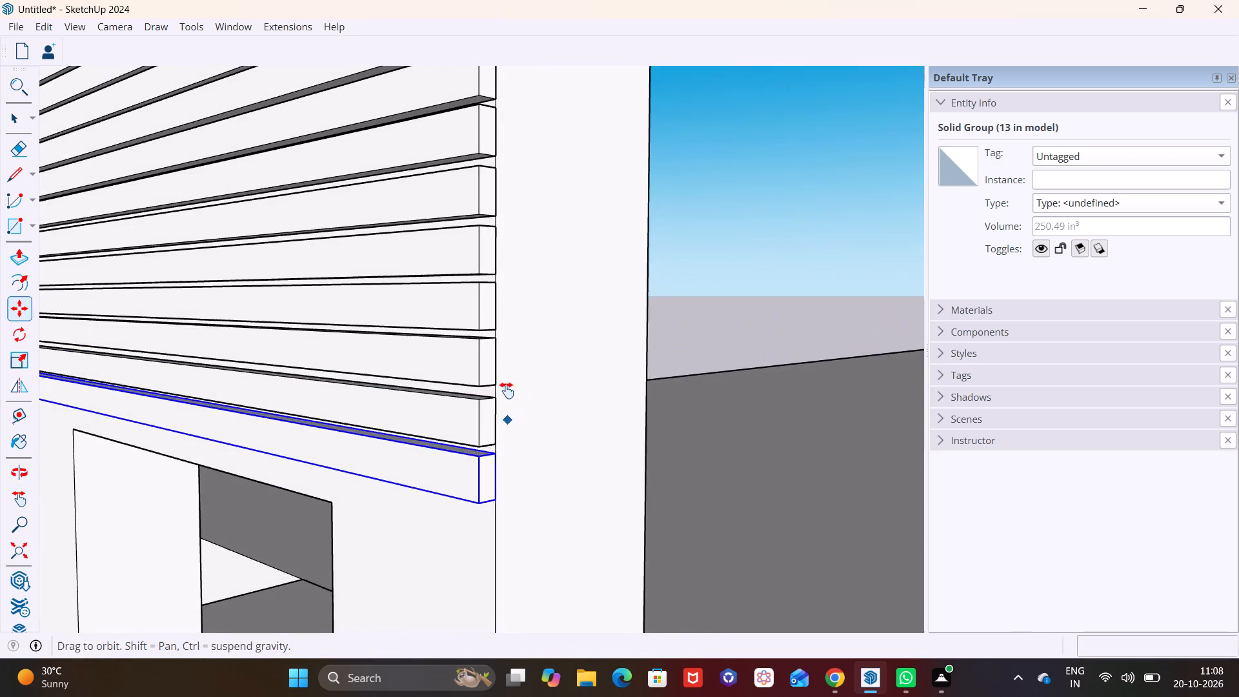
shift+middle_drag(507, 390, 529, 231)
click(515, 262)
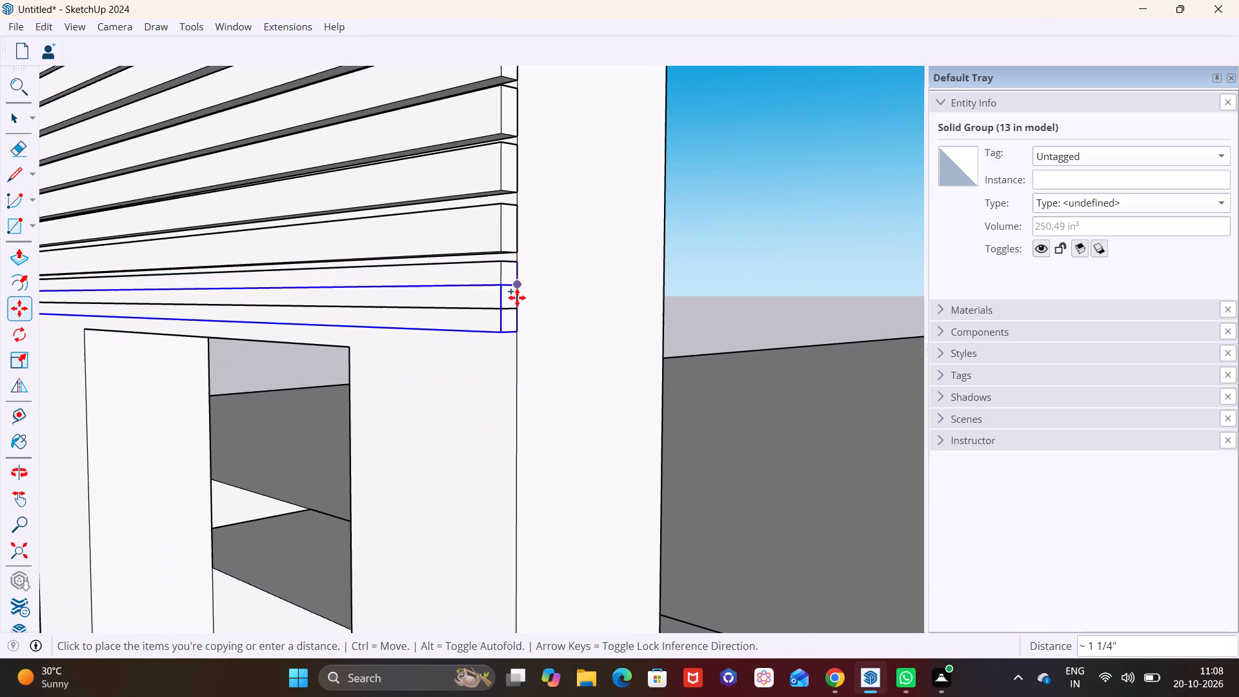
click(517, 319)
key(space)
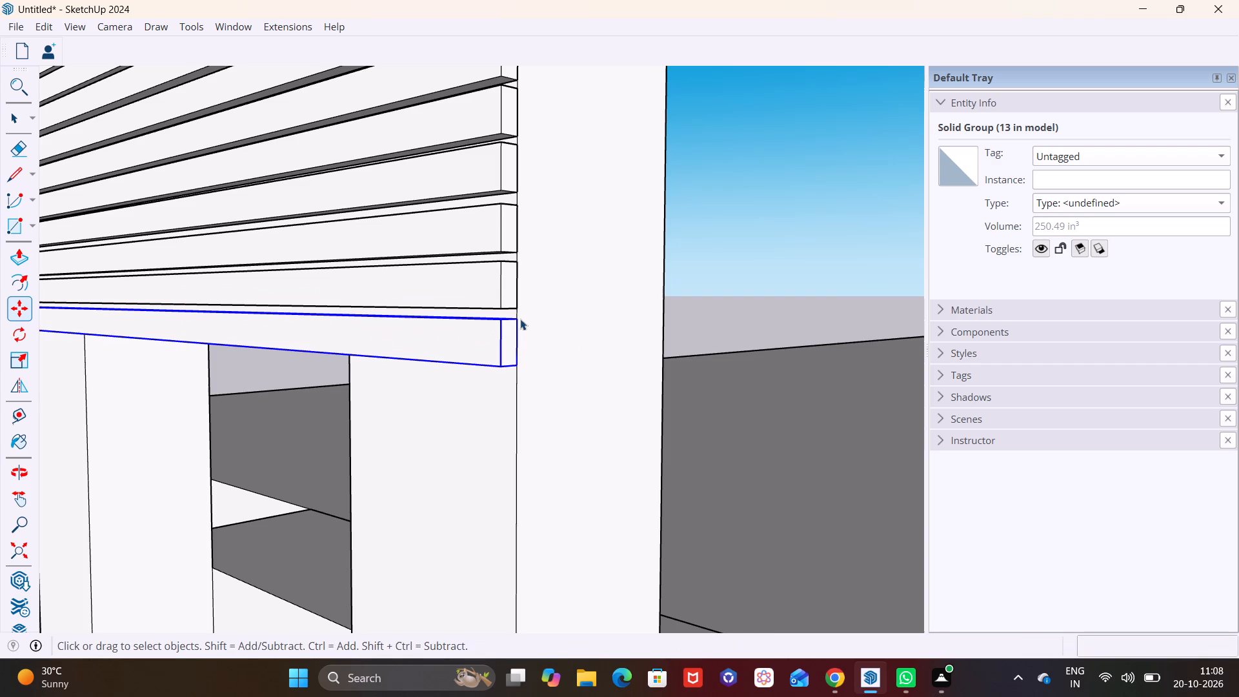
click(584, 338)
Draw a rectangle about 2 1/4" by 1' 4 5/16" across the left post's front face, just below the lowest long strip.
scroll(388, 325, down, 8)
middle_drag(385, 319, 599, 332)
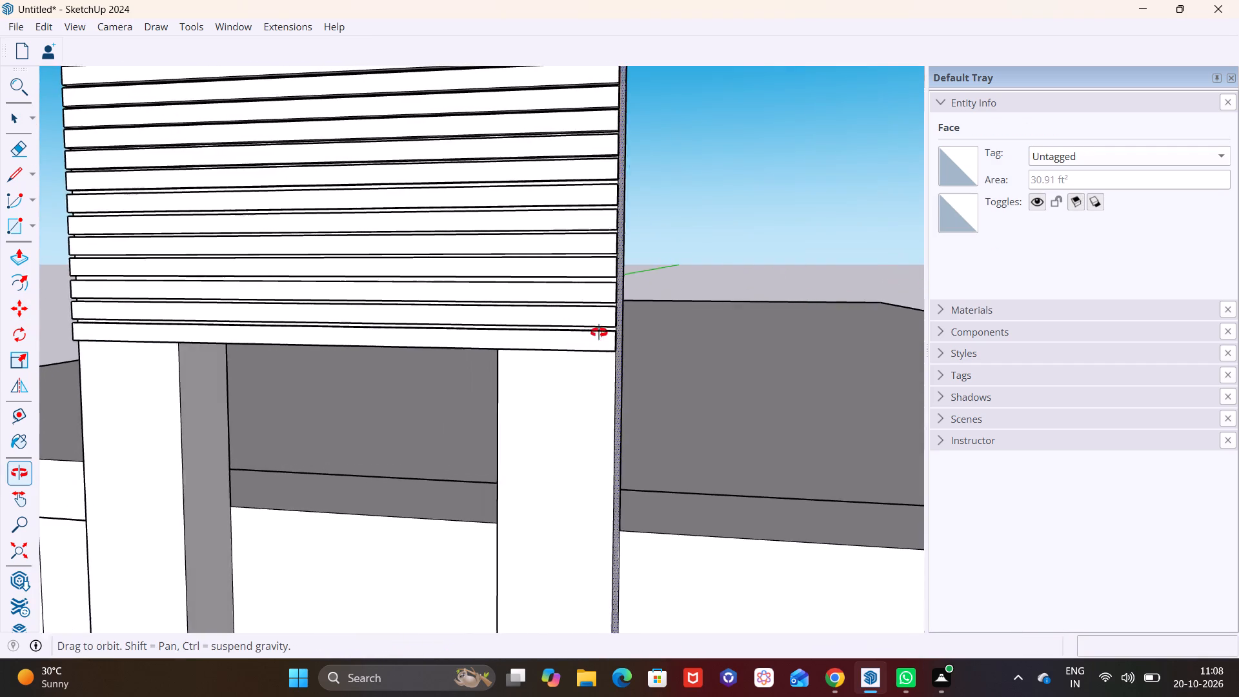
middle_drag(599, 332, 613, 336)
scroll(419, 304, down, 16)
middle_drag(444, 395, 468, 382)
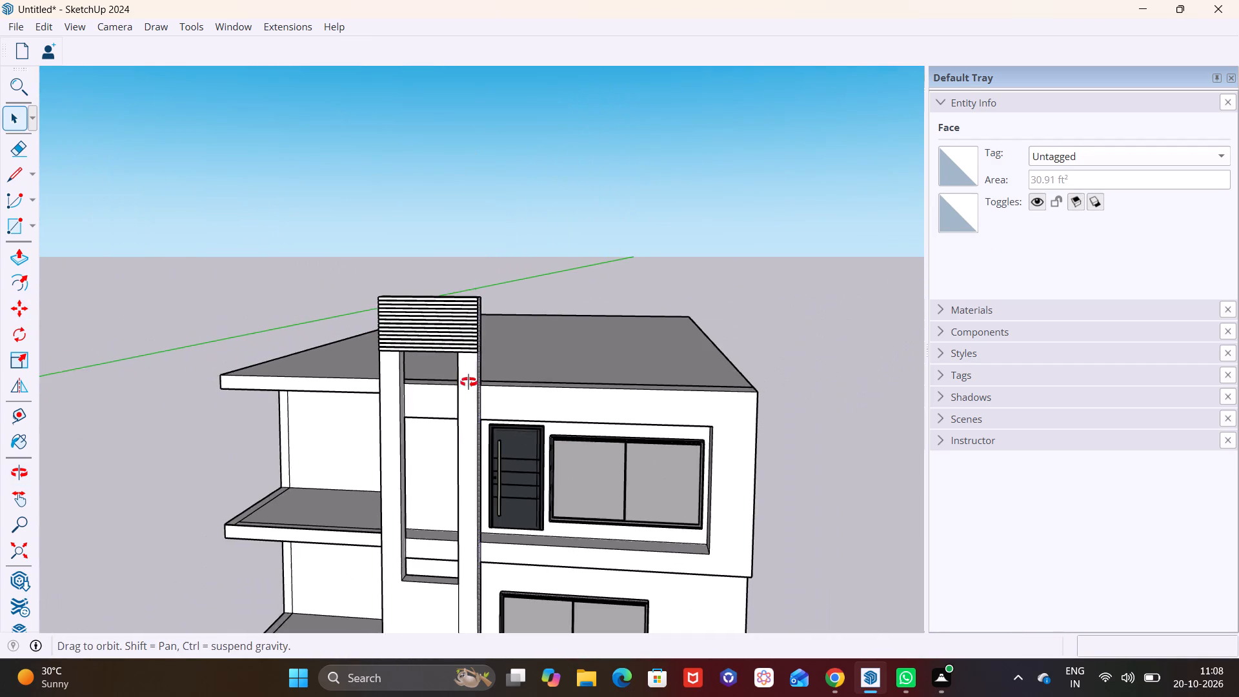
middle_drag(468, 382, 532, 362)
scroll(481, 303, up, 10)
shift+middle_drag(519, 352, 359, 326)
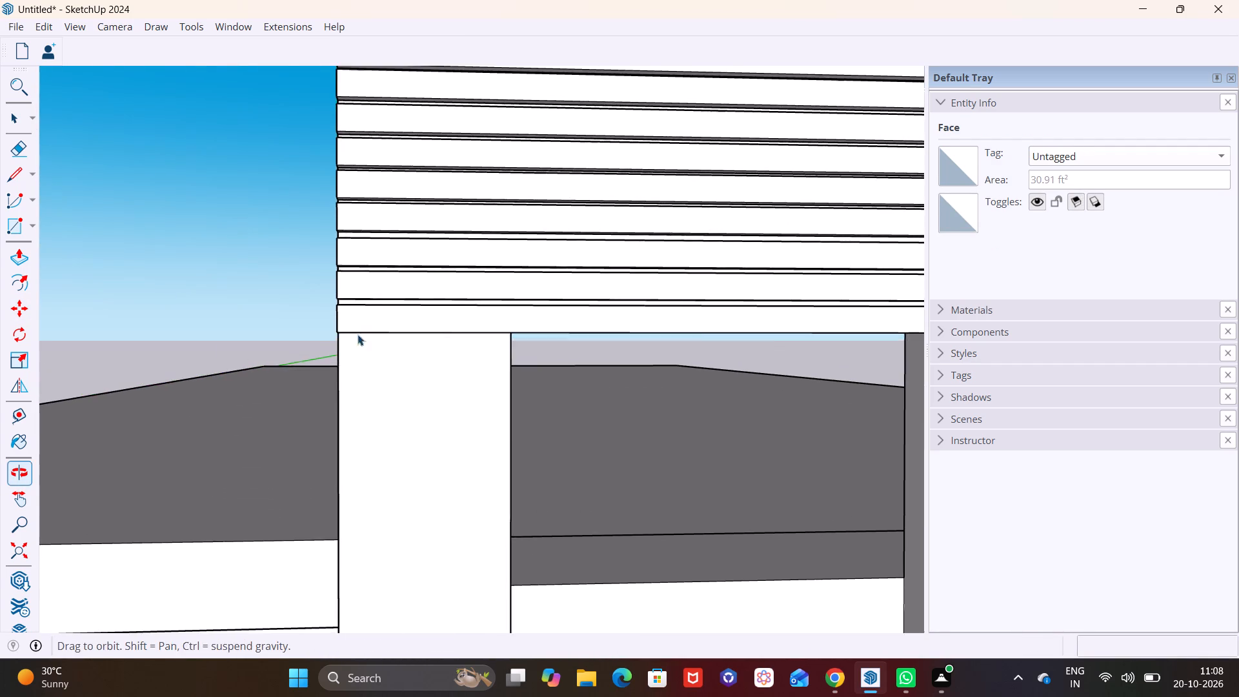
scroll(405, 354, up, 2)
shift+middle_drag(405, 345, 331, 224)
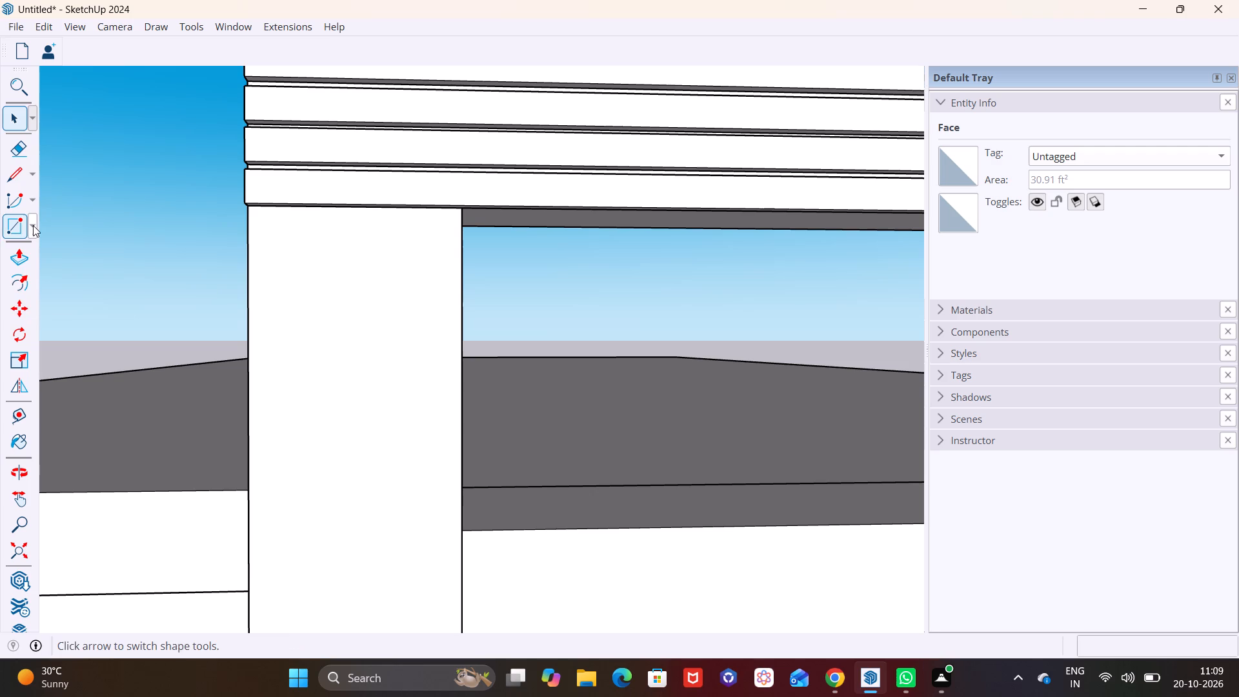
click(33, 225)
click(39, 246)
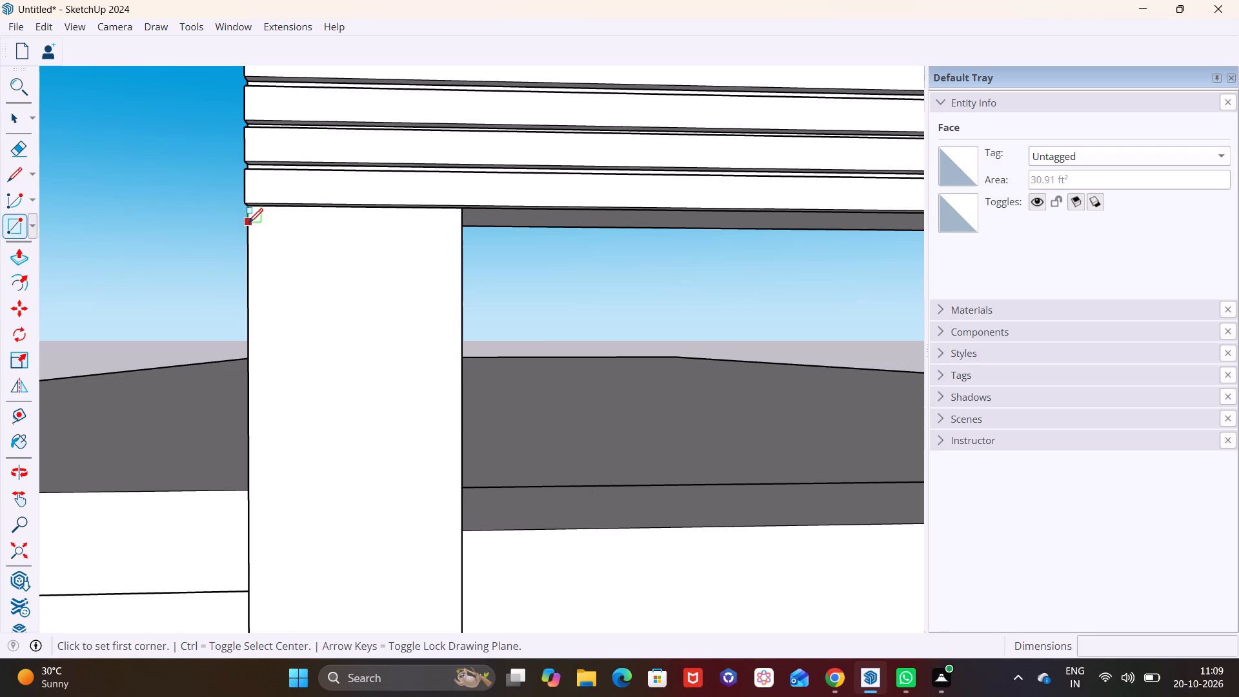
click(248, 223)
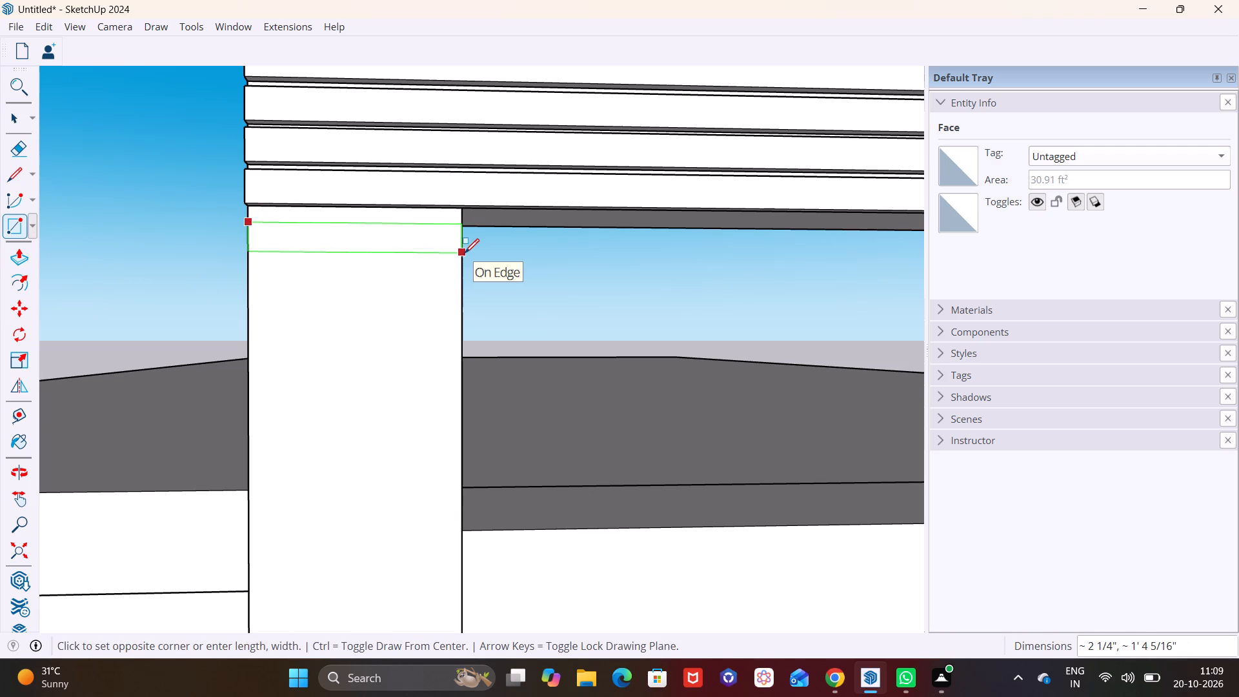
click(465, 253)
Make the short rectangle's face and its edges on the left post into a group.
key(space)
double_click(381, 235)
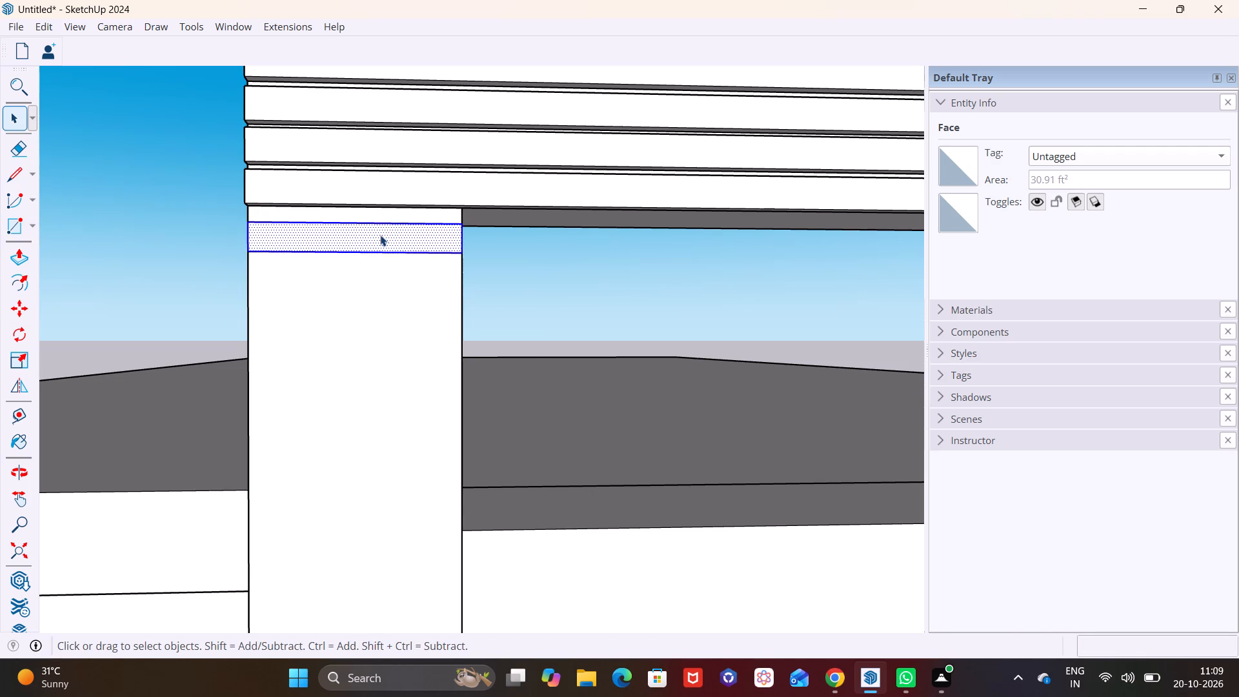
right_click(380, 235)
click(446, 392)
Inside the short strip group, extrude the face outward from the left post and leave the group.
middle_drag(412, 308, 364, 335)
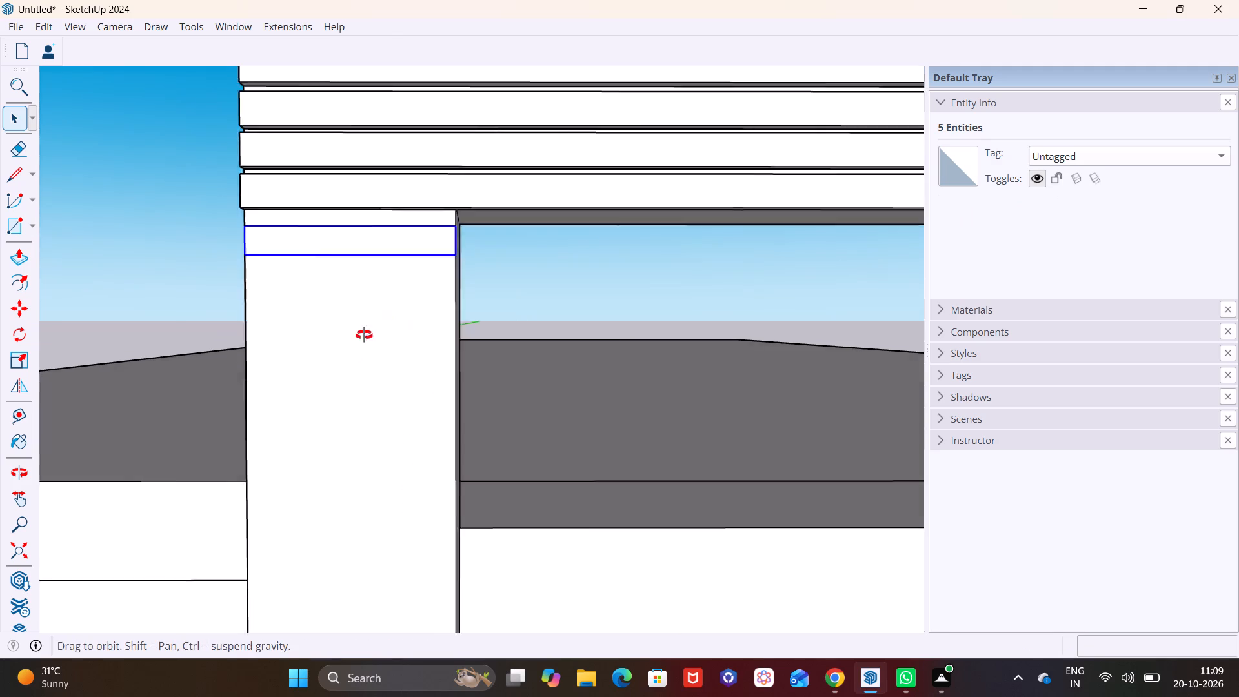
middle_drag(364, 335, 262, 434)
scroll(359, 292, up, 3)
click(365, 259)
triple_click(342, 254)
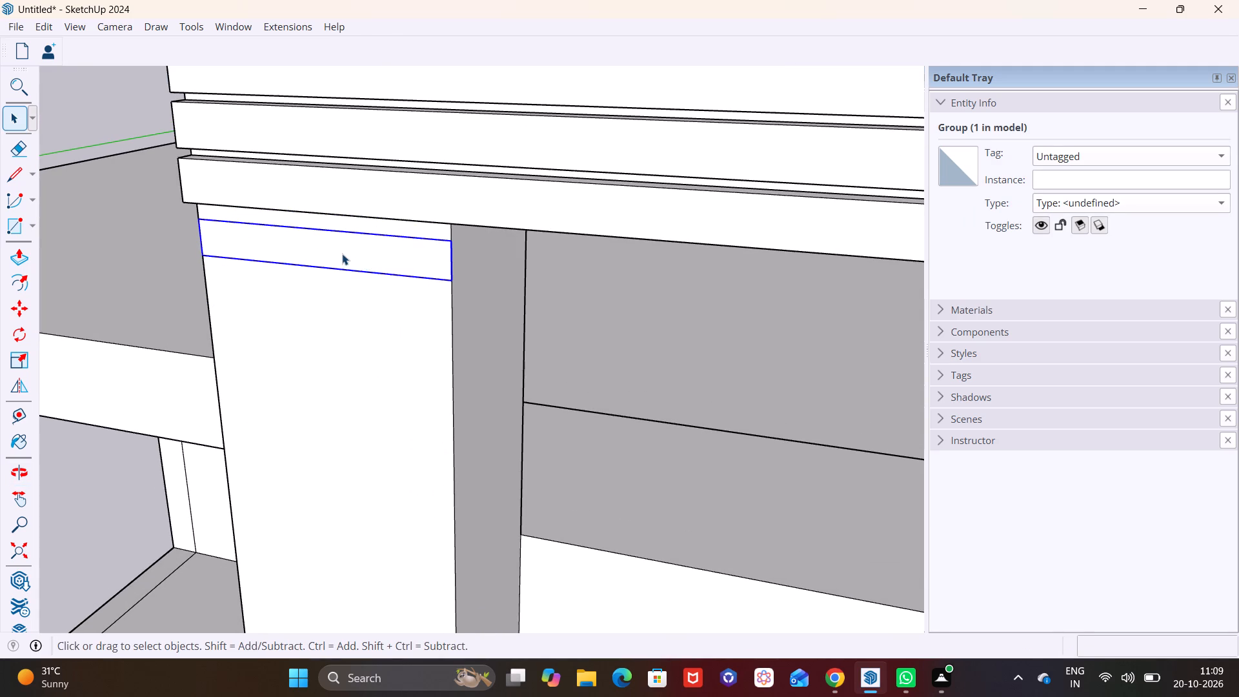
click(15, 255)
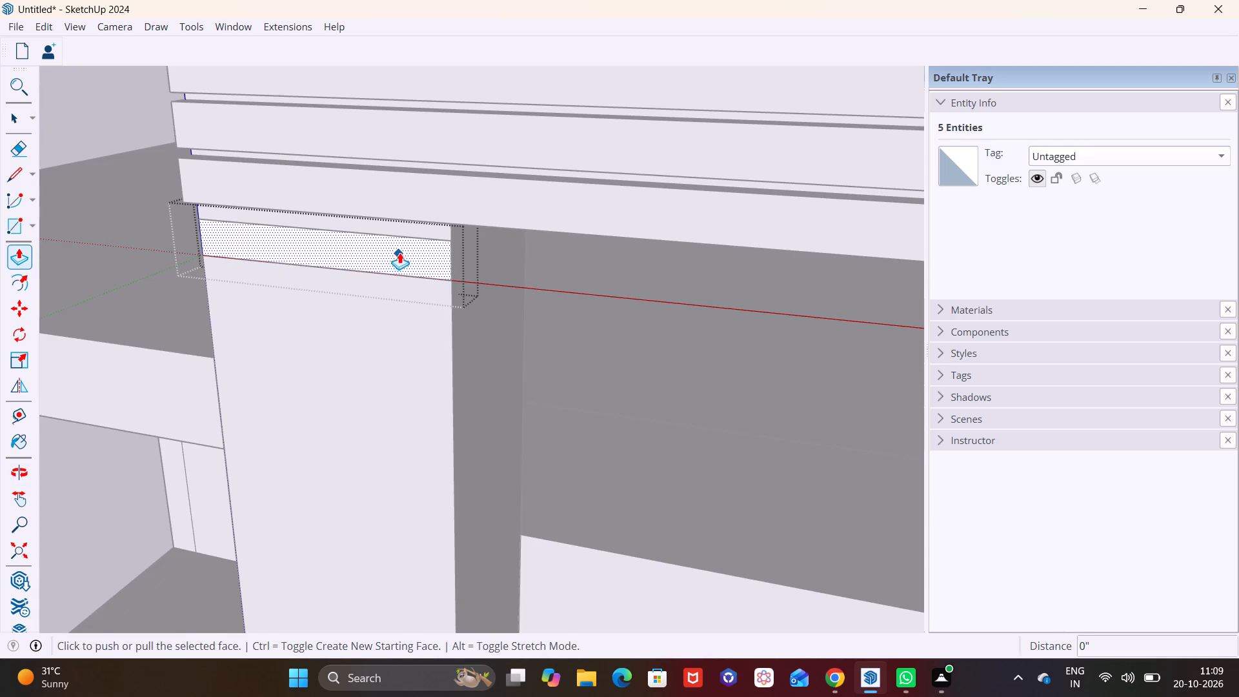
click(399, 252)
click(378, 210)
key(space)
click(337, 334)
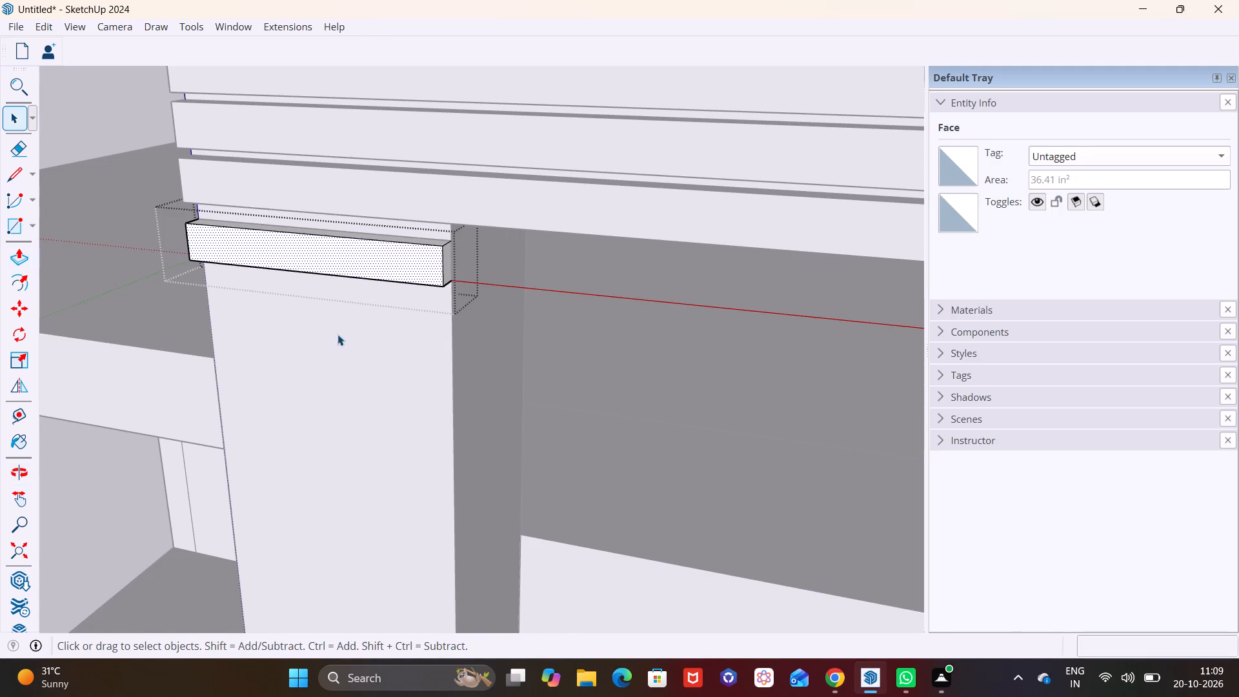
Move the short strip group up the left post by about 3/8", narrowing the gap to the long strip above.
click(370, 258)
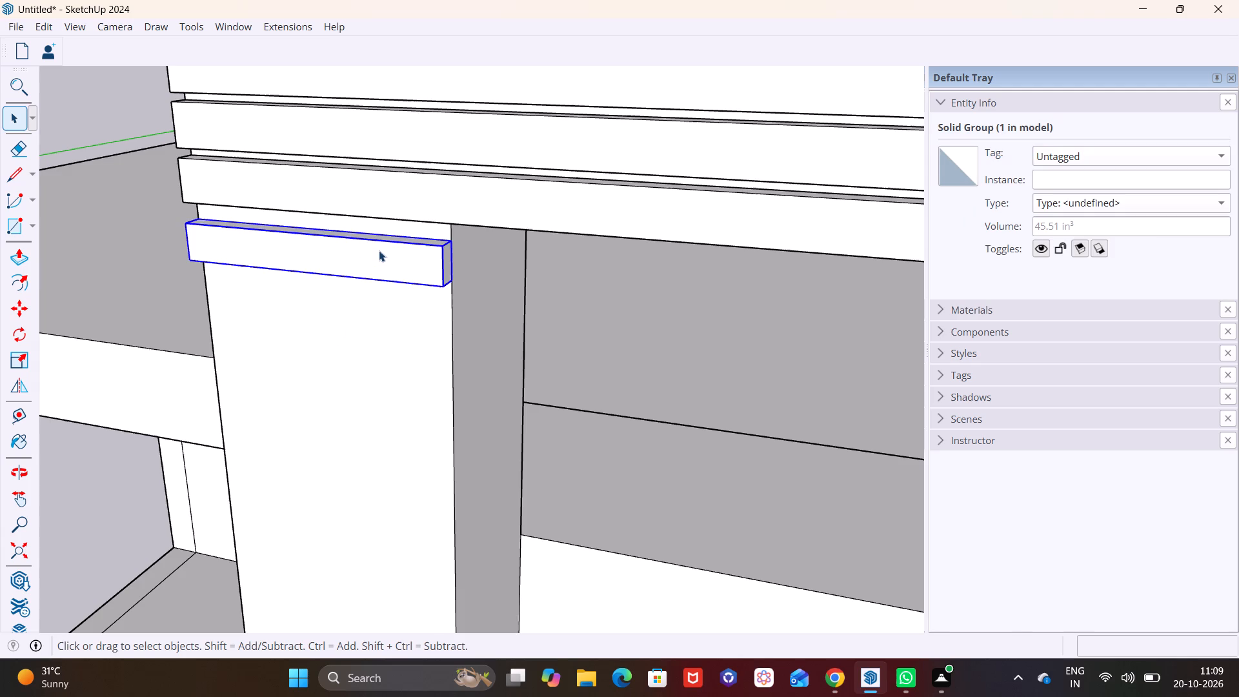
key(m)
scroll(452, 241, up, 4)
middle_drag(441, 256, 423, 222)
click(440, 221)
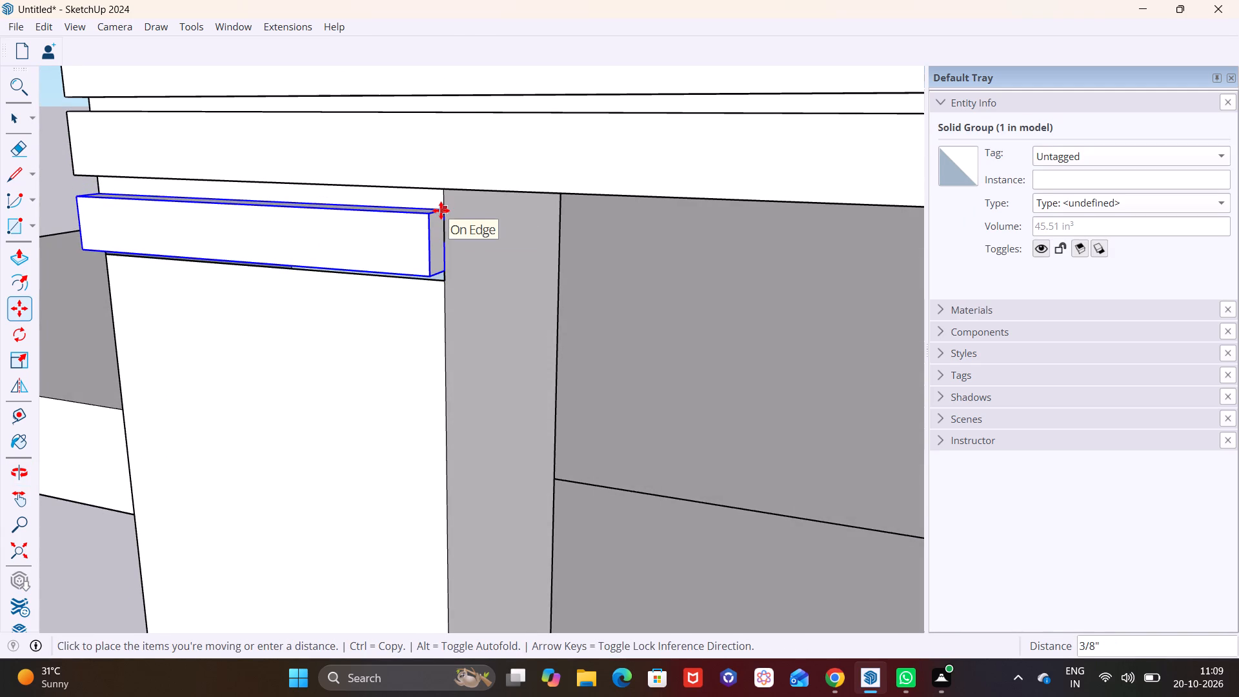
click(443, 214)
scroll(363, 286, down, 2)
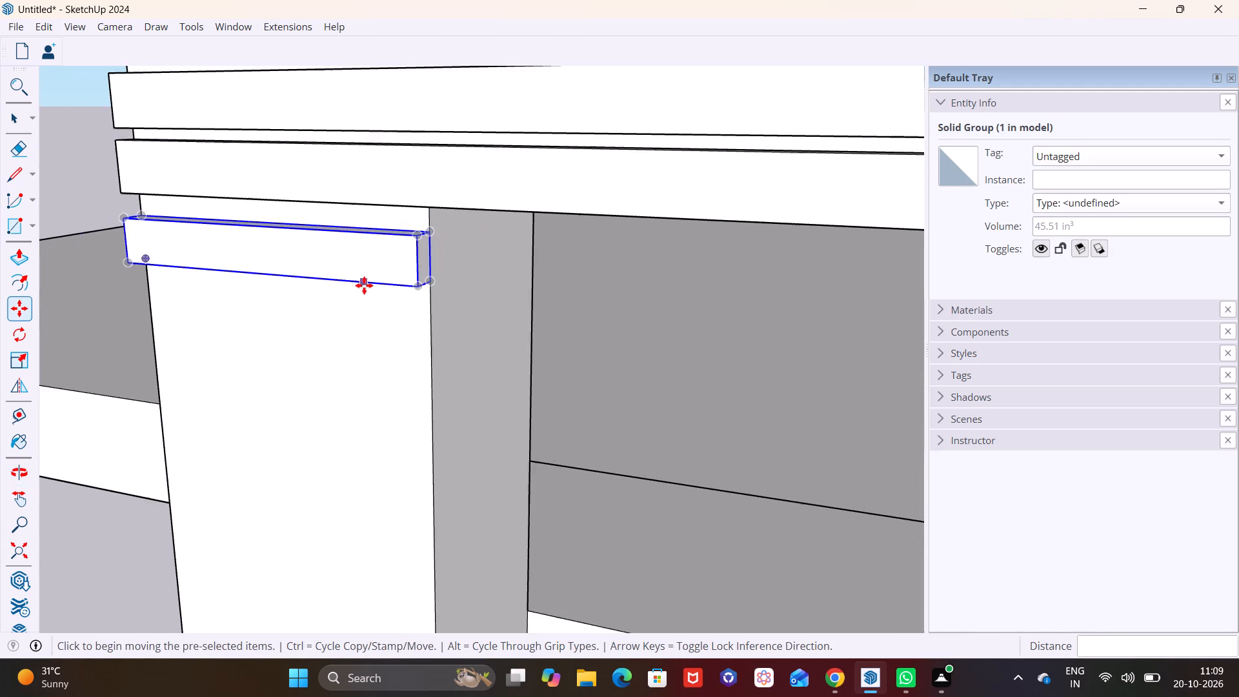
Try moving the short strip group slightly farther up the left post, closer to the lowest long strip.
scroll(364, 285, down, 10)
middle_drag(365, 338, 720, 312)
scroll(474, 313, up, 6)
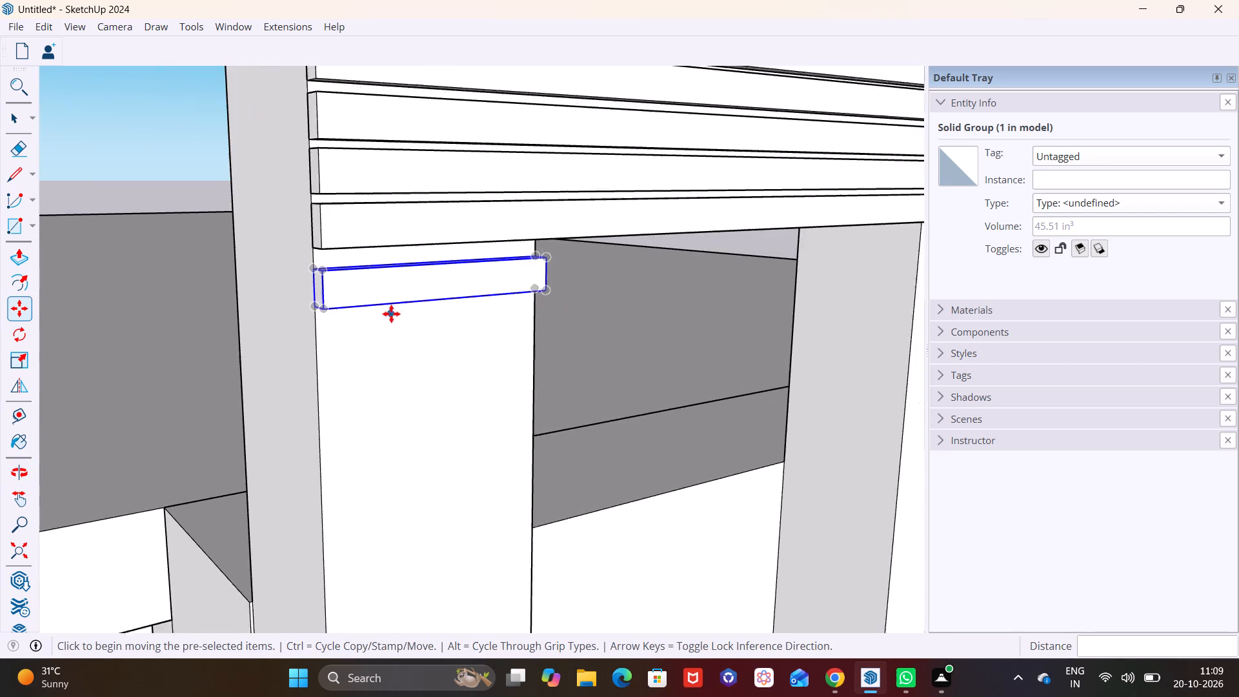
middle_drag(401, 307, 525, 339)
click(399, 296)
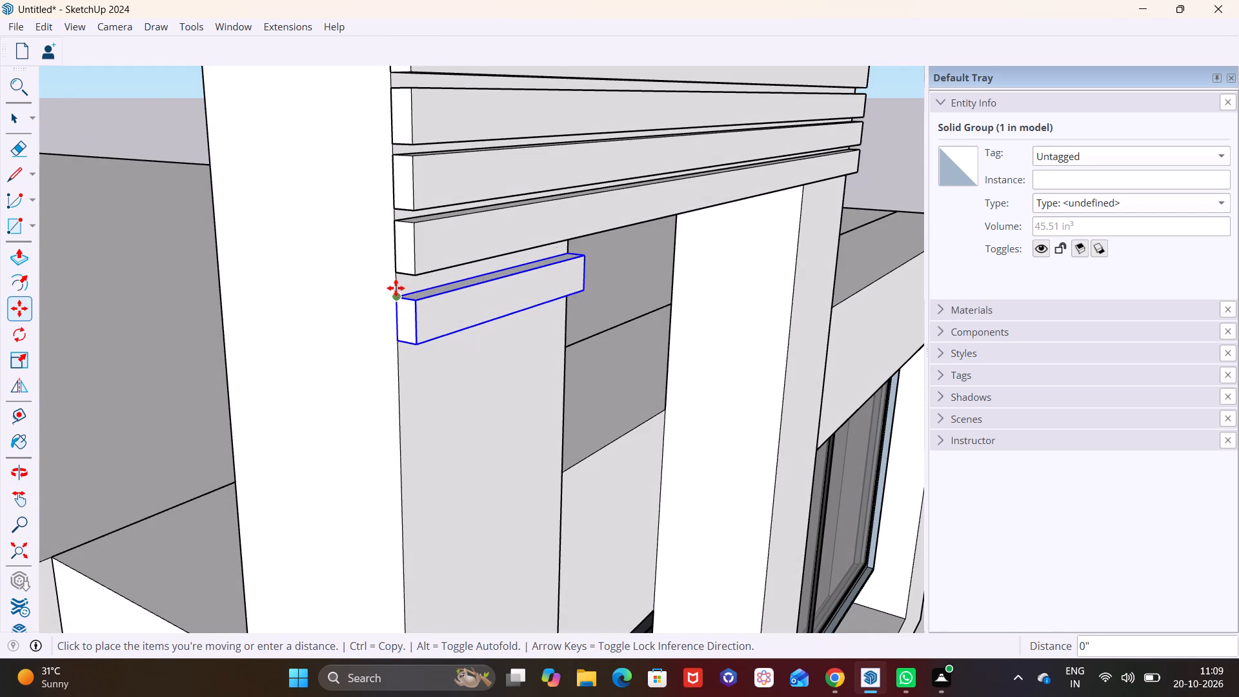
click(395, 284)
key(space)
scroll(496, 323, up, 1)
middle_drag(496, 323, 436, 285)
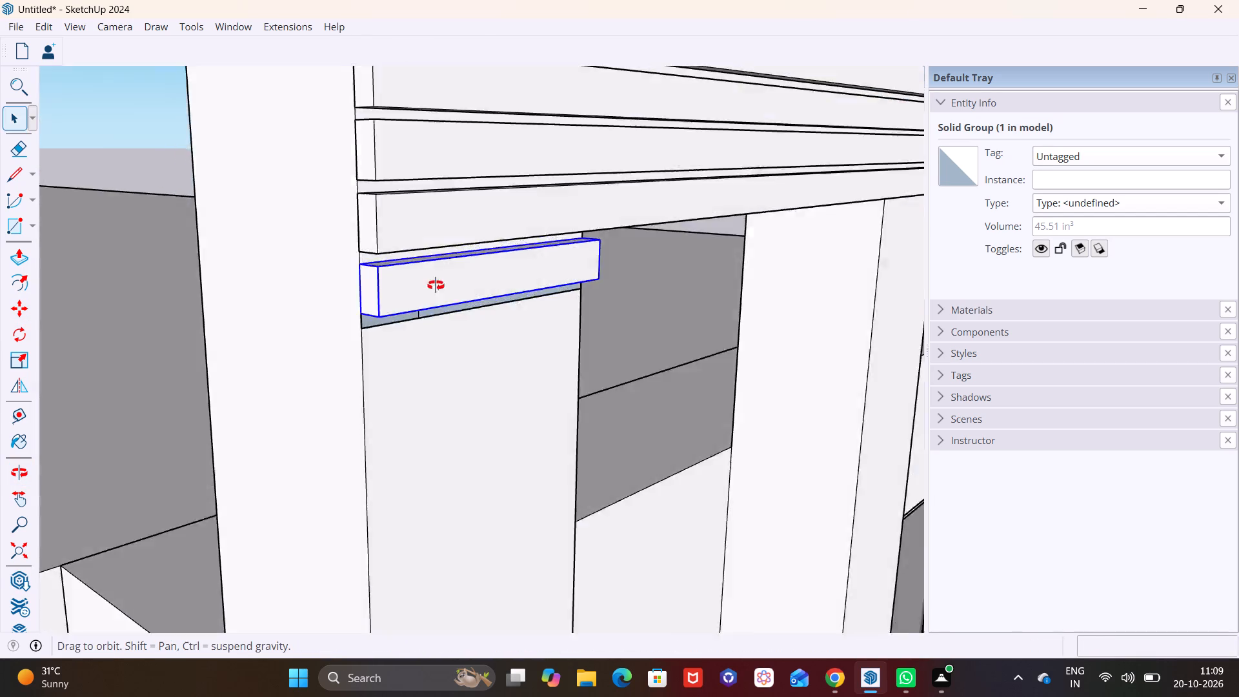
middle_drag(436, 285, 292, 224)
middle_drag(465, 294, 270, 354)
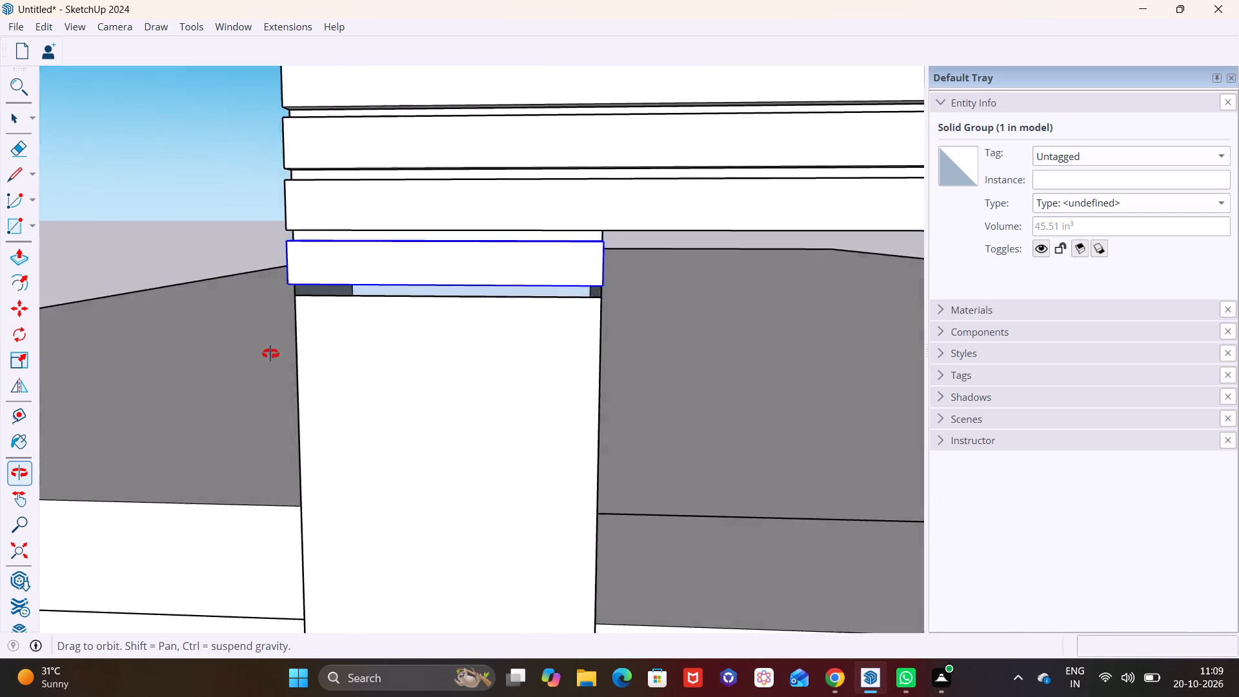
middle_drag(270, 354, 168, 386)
Undo the short strip's moves, extrusion, grouping and rectangle, back to the bare front face of the left post.
key(ctrl+z)
key(ctrl+z)
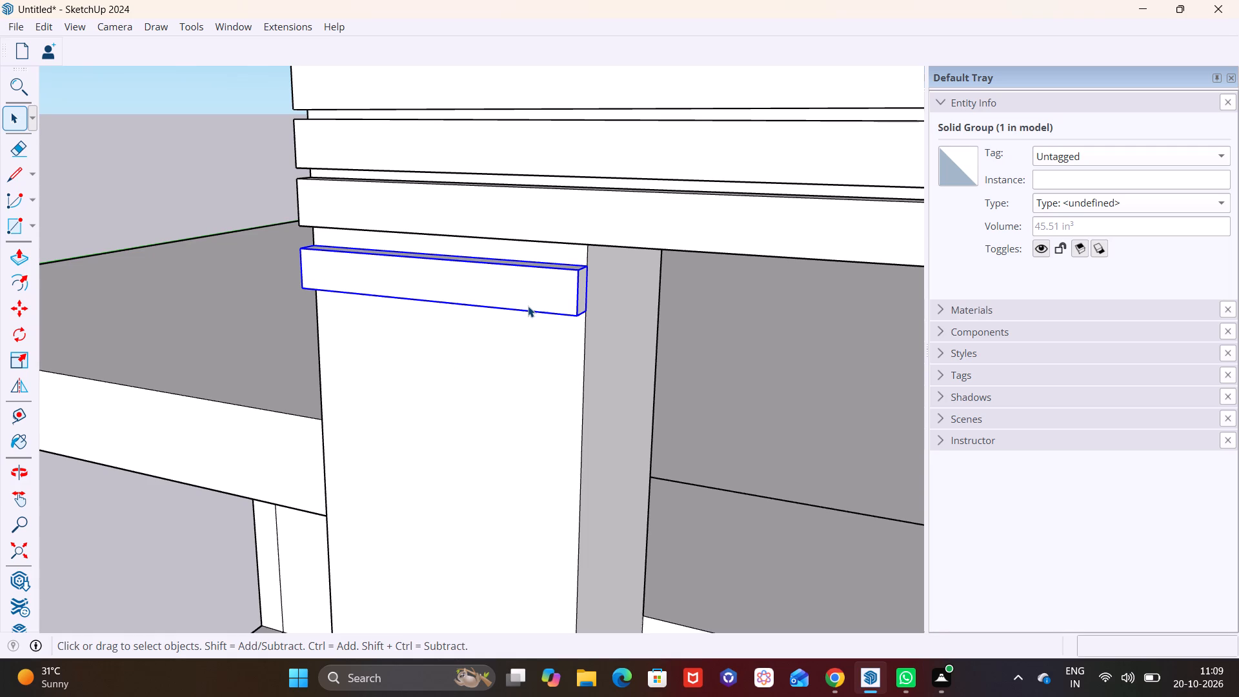
key(ctrl+z)
key(ctrl+z)
key(ctrl+z)
key(ctrl+z)
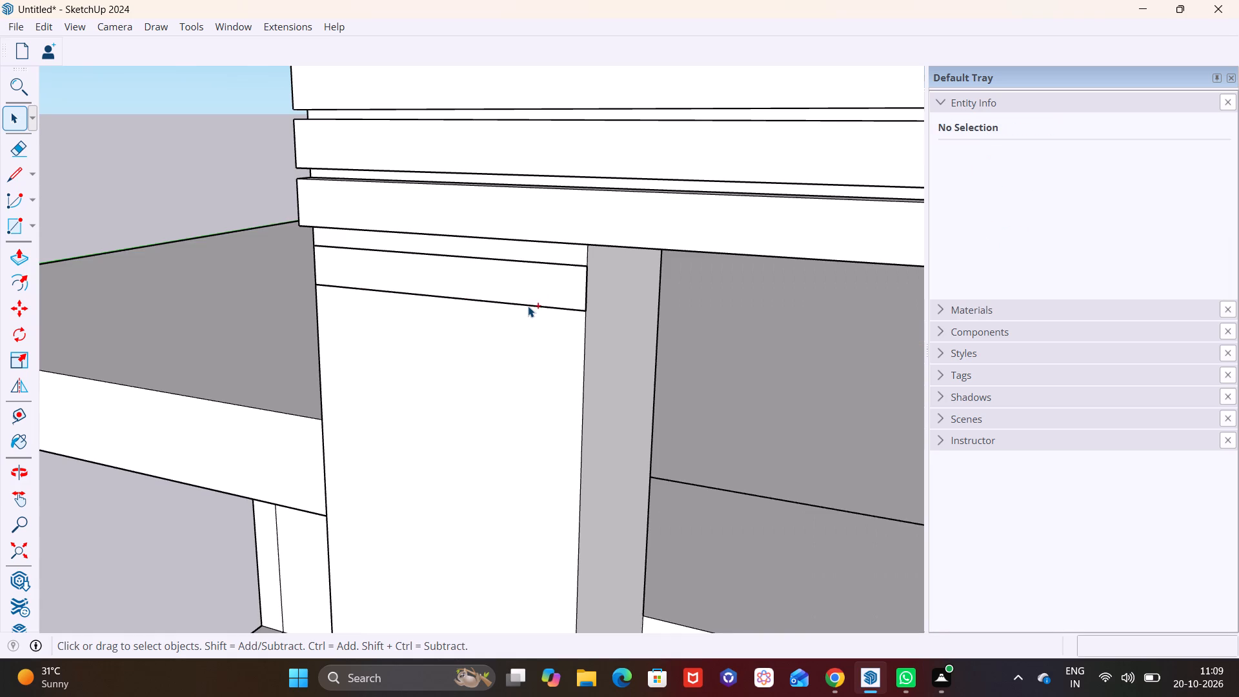
key(ctrl+z)
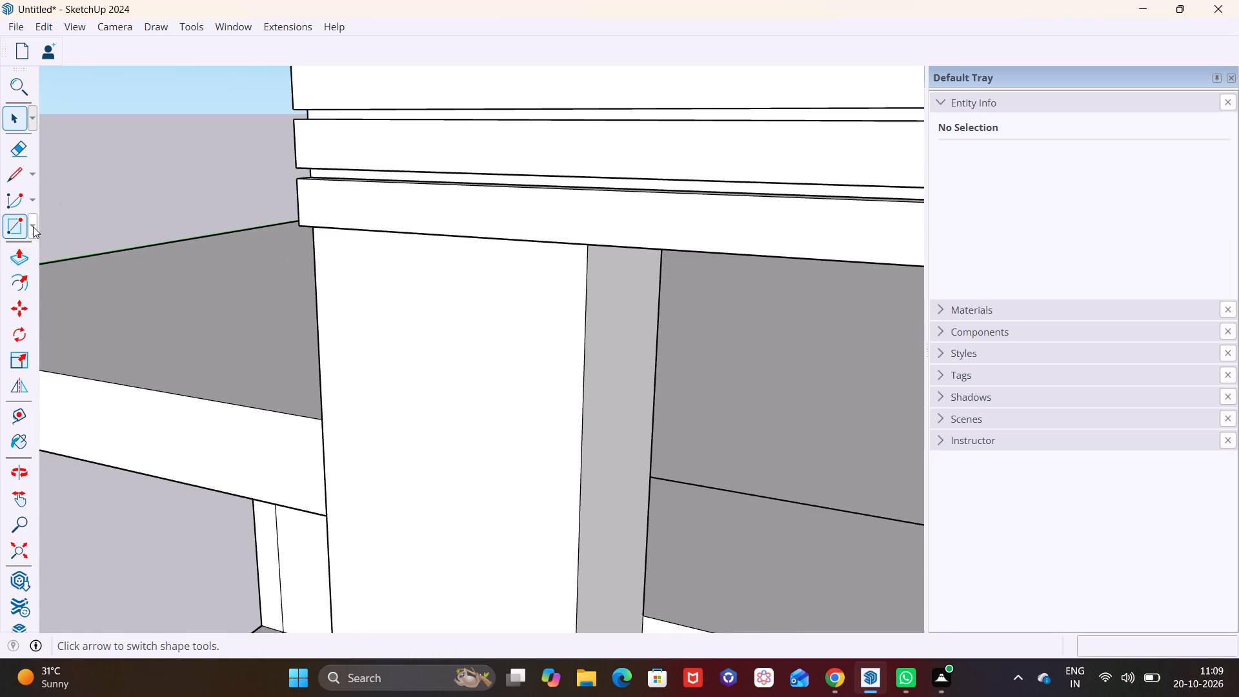
Draw a rectangle about 1 15/16" by 1' 4 5/16" across the left post's front face, just below the lowest long strip.
click(33, 227)
drag(52, 248, 57, 246)
middle_drag(519, 174, 594, 94)
scroll(315, 241, up, 3)
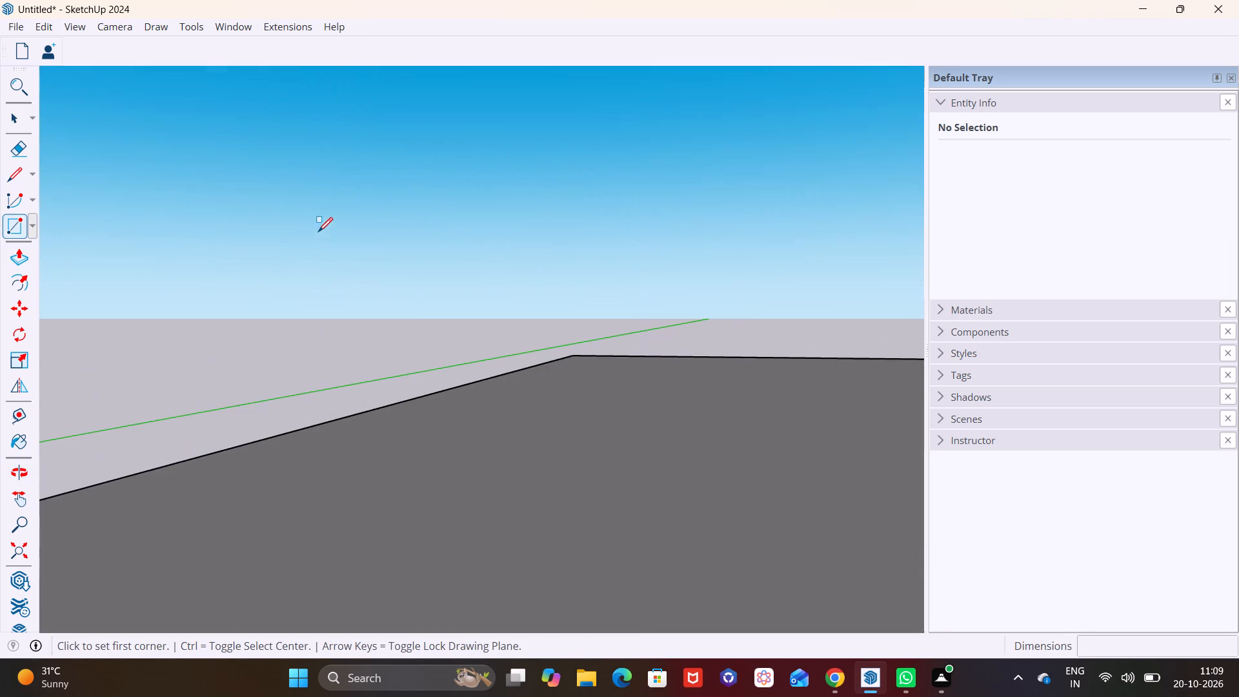
scroll(405, 222, down, 4)
middle_drag(478, 245, 323, 335)
scroll(347, 317, up, 2)
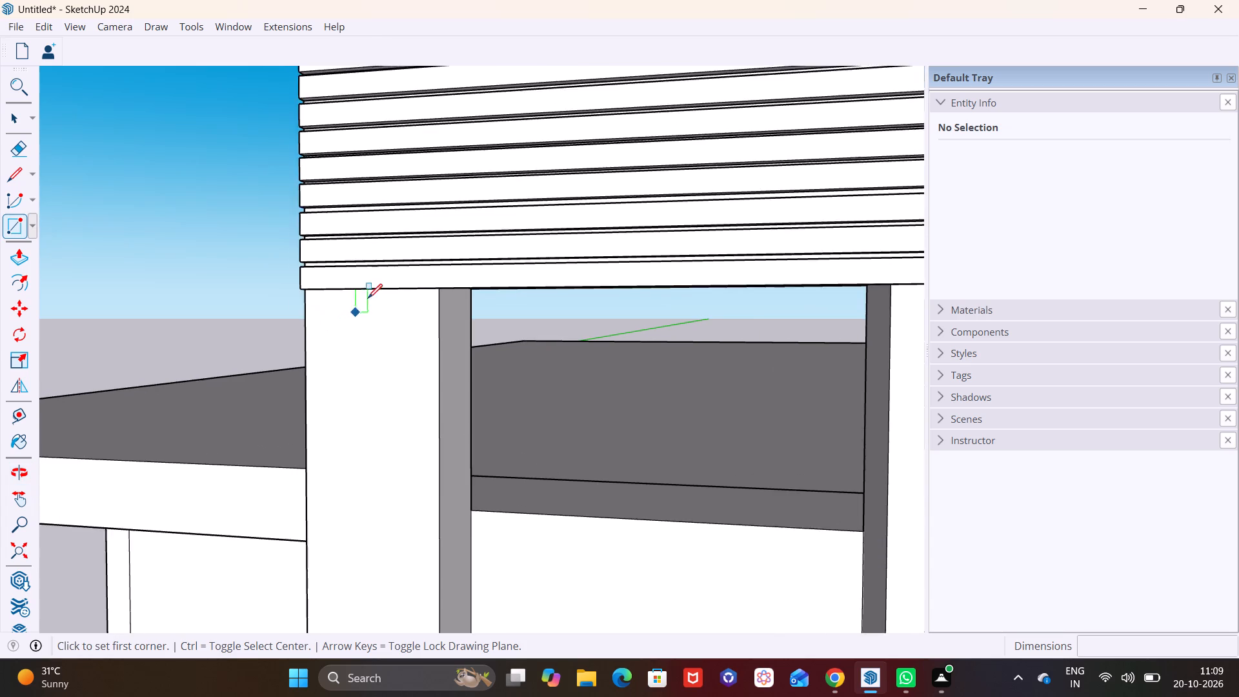
scroll(368, 298, up, 2)
middle_drag(379, 283, 418, 227)
scroll(395, 263, up, 11)
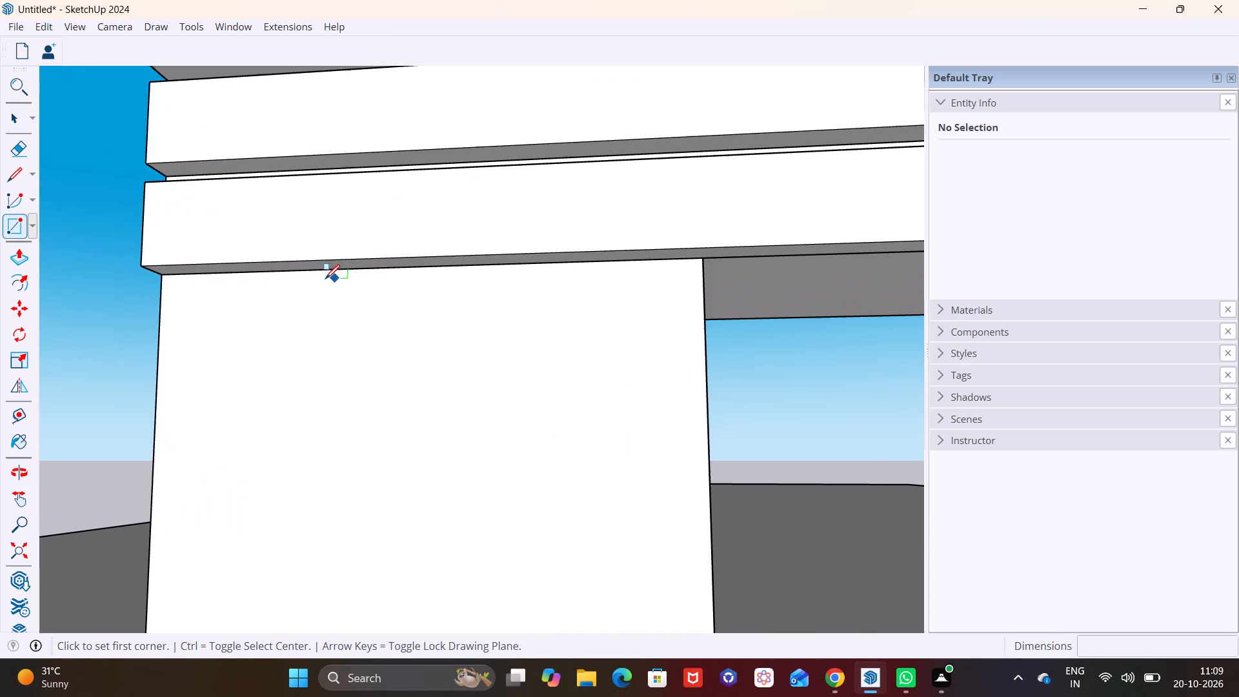
click(161, 291)
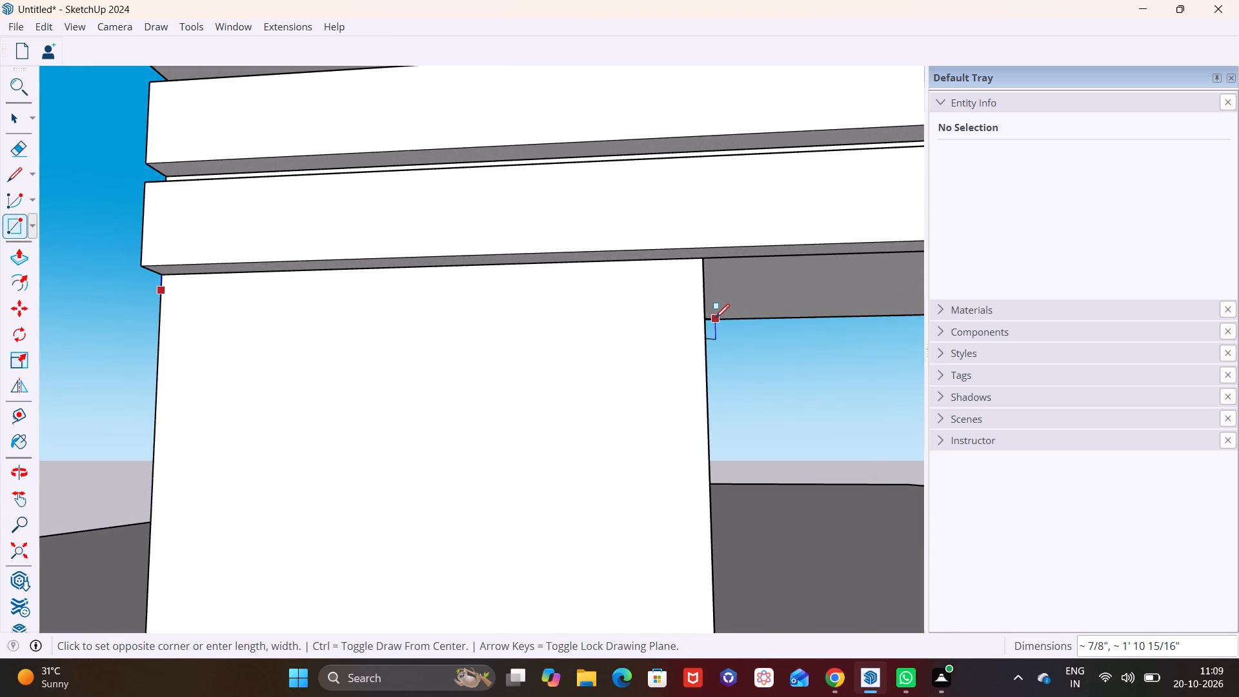
key(Escape)
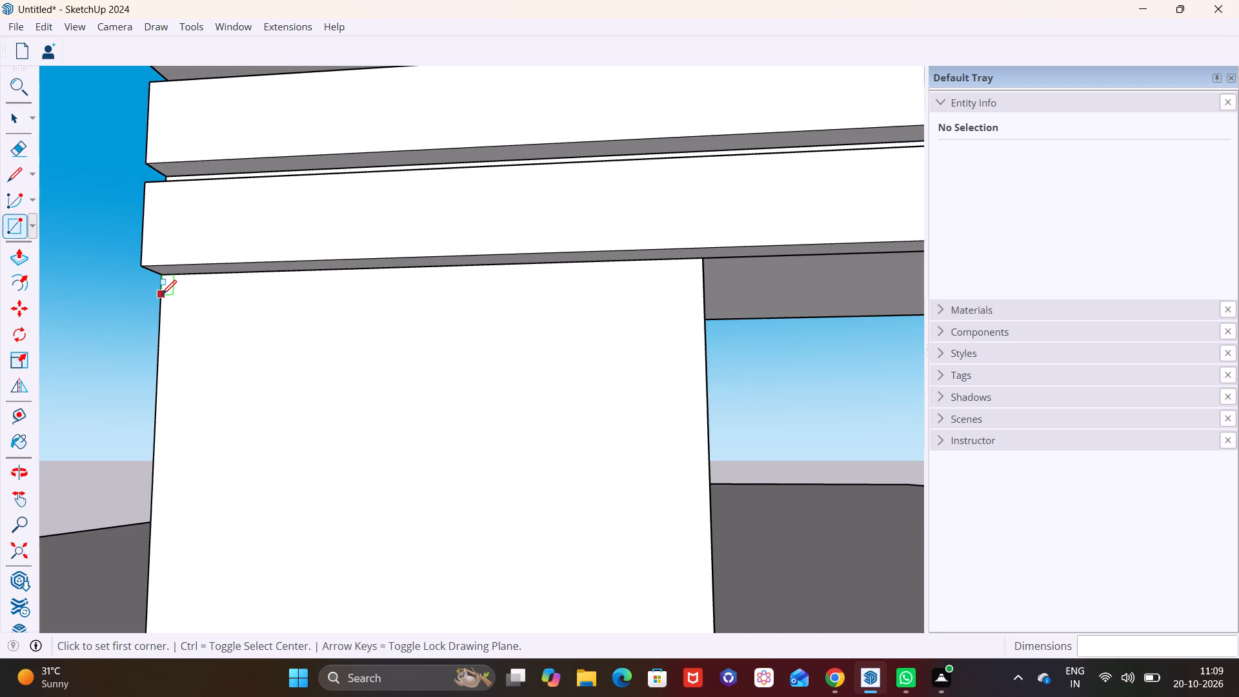
click(160, 296)
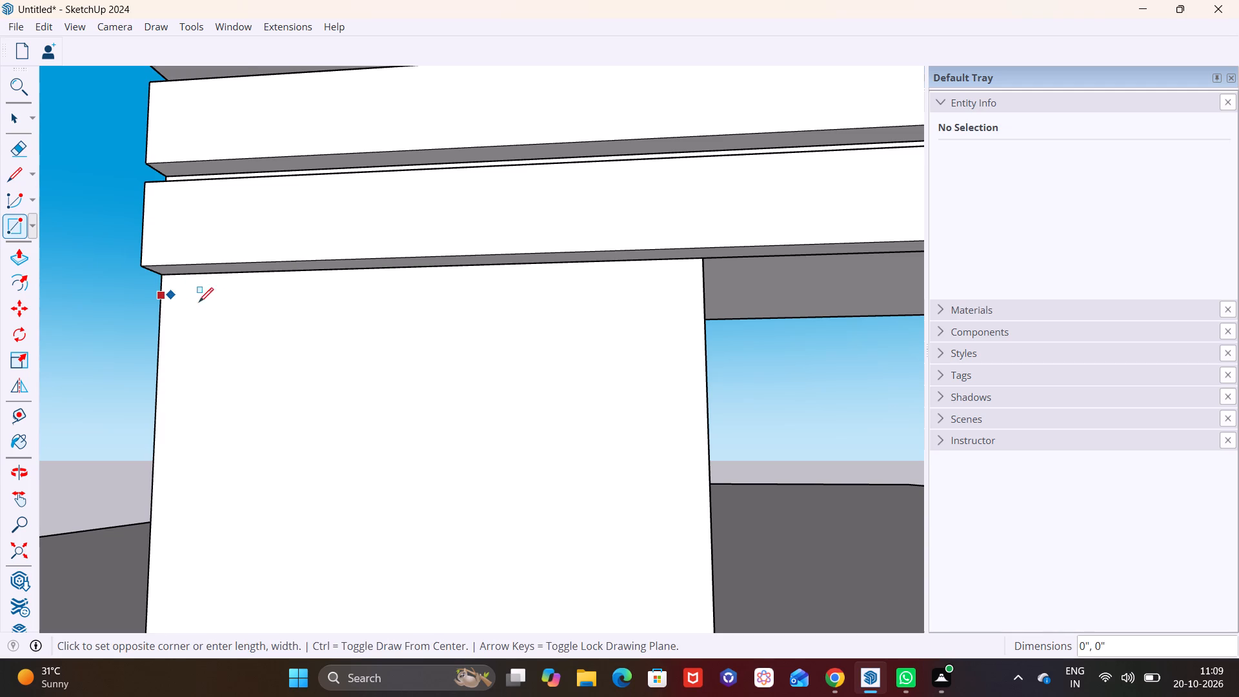
click(705, 350)
Make the new rectangle's face and its edges on the left post into a group.
key(space)
double_click(586, 326)
right_click(586, 326)
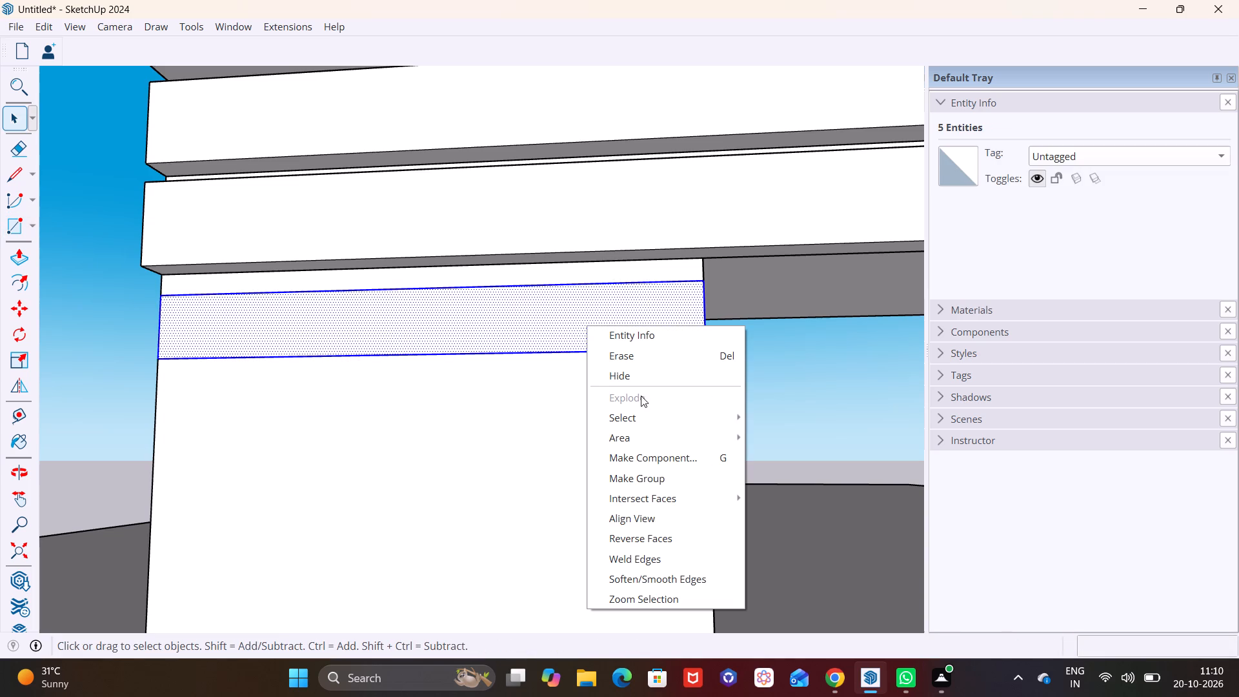
click(661, 480)
Inside the new short strip group, extrude the face outward from the left post and leave the group.
triple_click(498, 308)
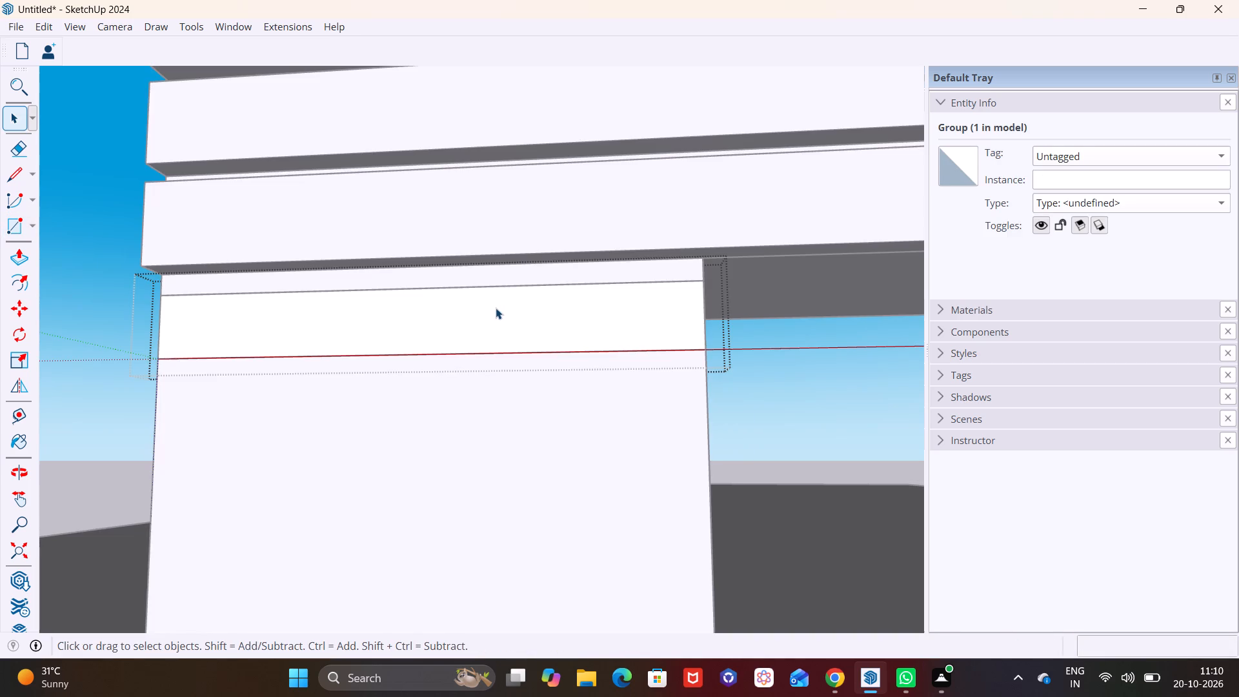
click(23, 256)
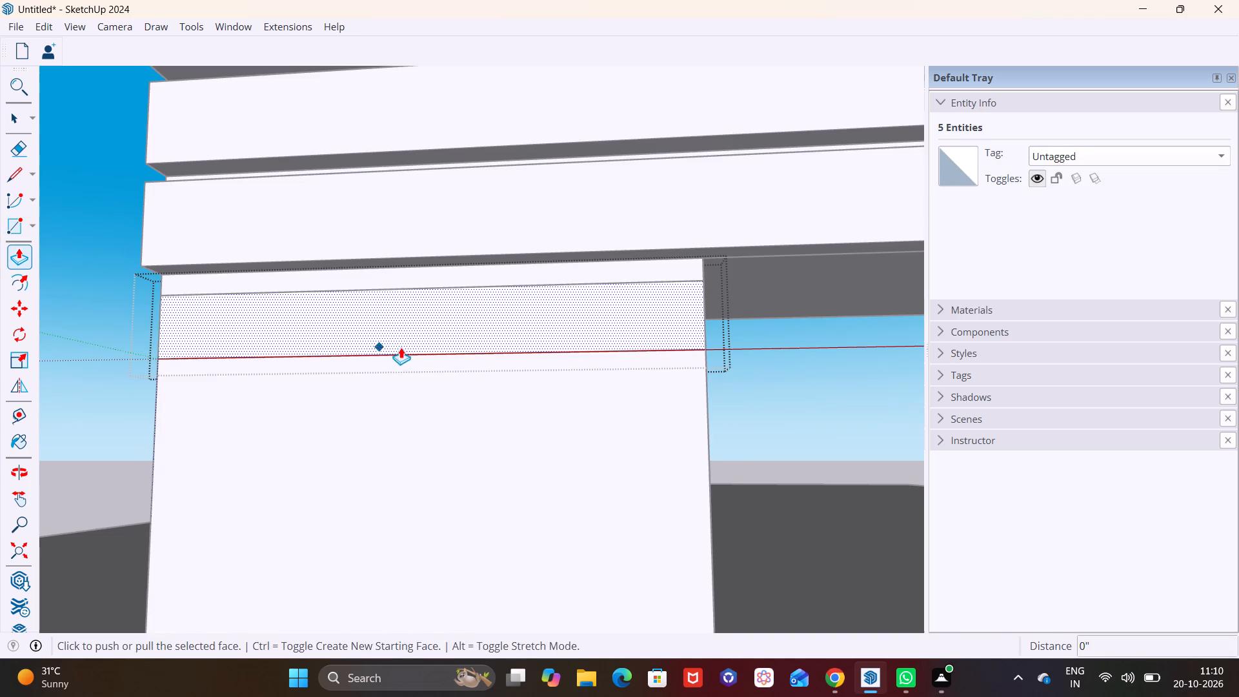
click(397, 323)
click(408, 256)
scroll(432, 338, down, 3)
middle_drag(436, 355, 633, 472)
key(space)
click(461, 441)
Copy the short strip group down the left post three times, each about 2 3/8" below the previous strip.
click(358, 332)
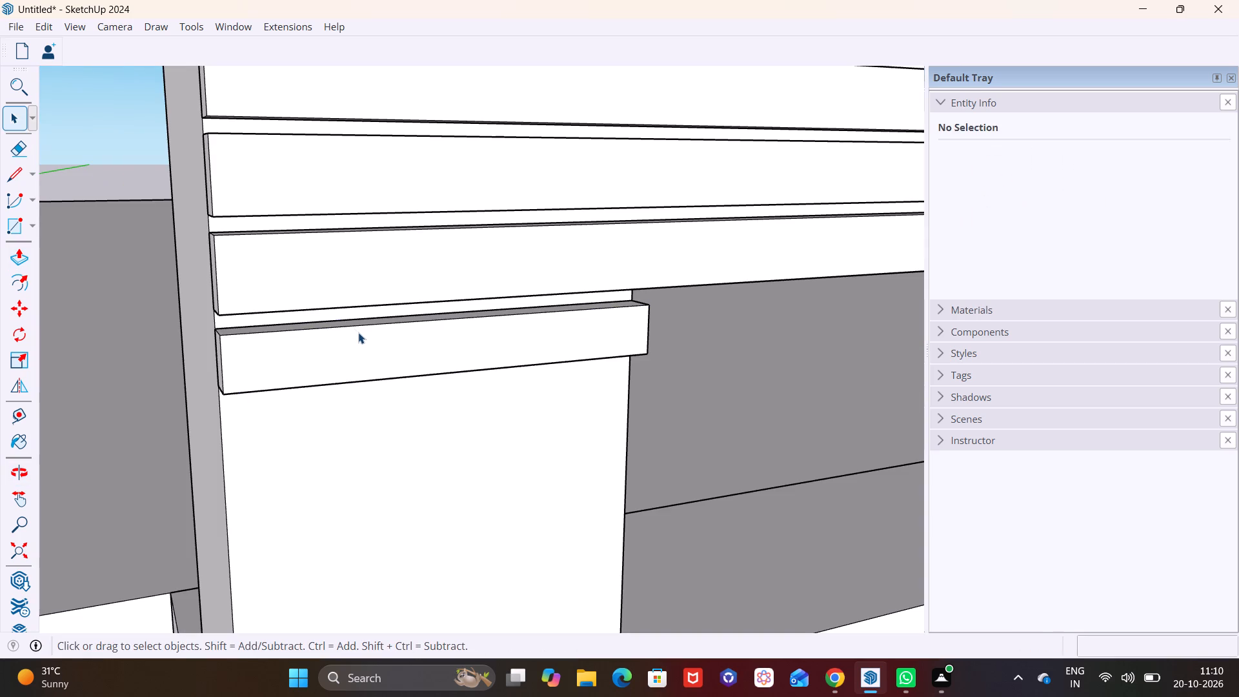
key(m)
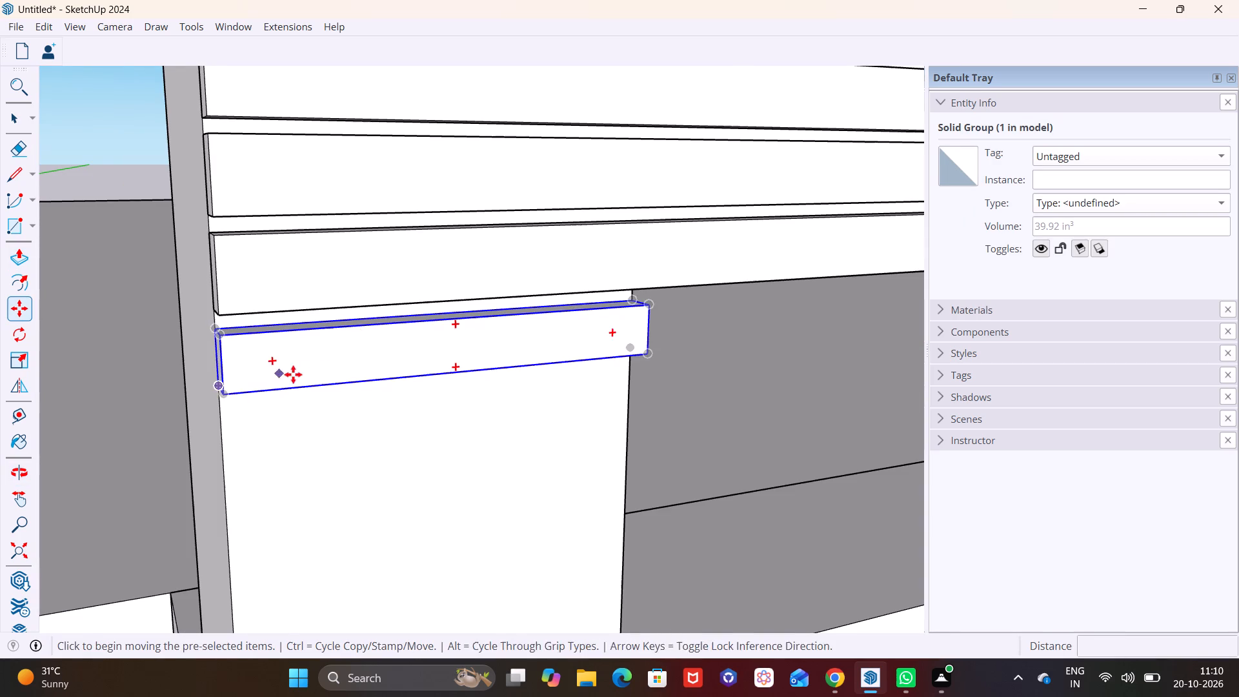
middle_drag(294, 374, 394, 374)
shift+middle_drag(376, 412, 366, 264)
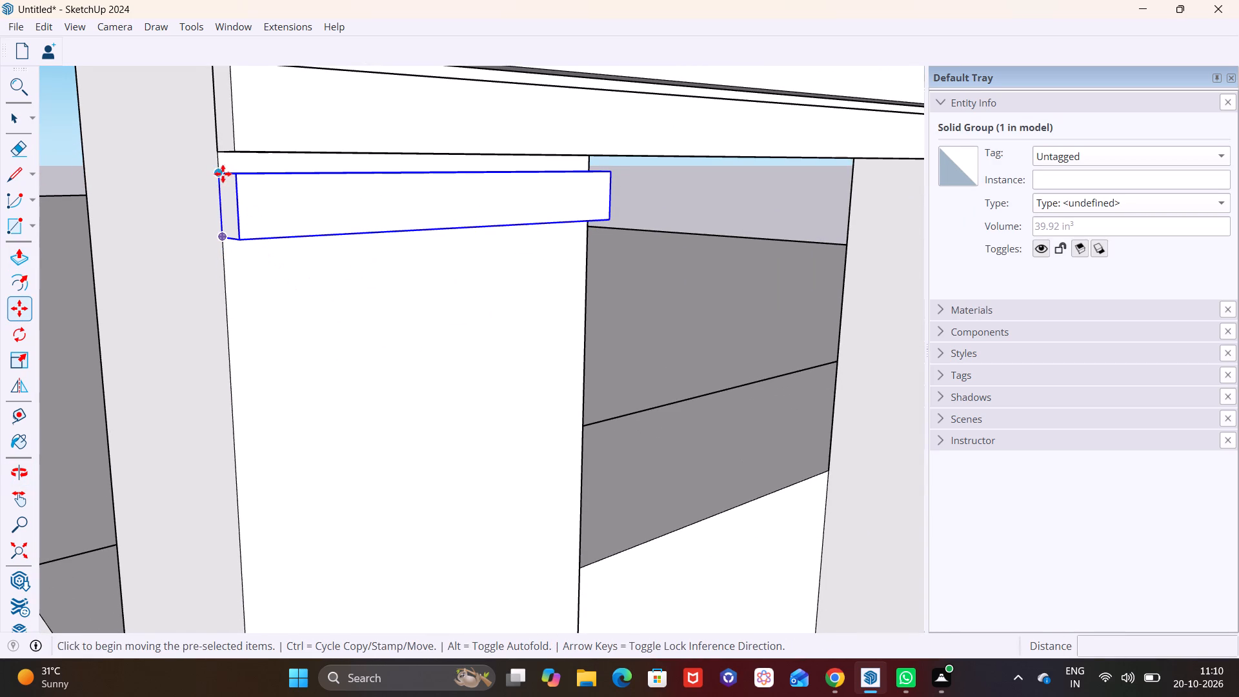
click(220, 173)
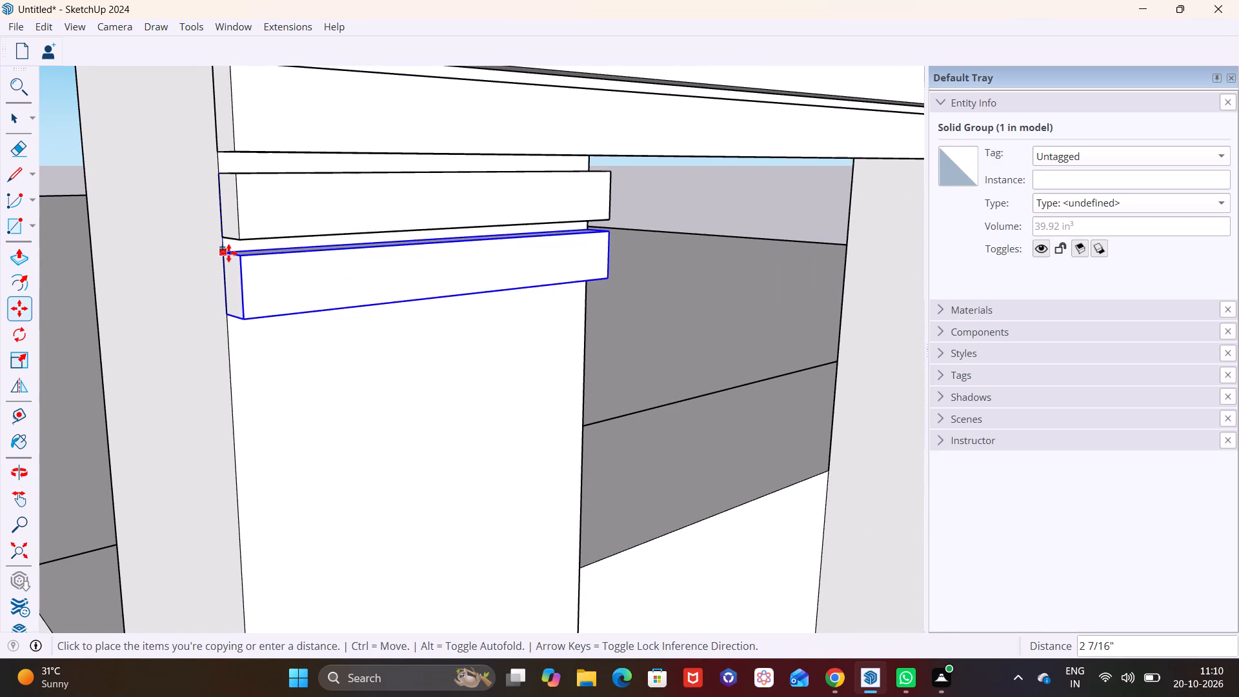
click(228, 252)
click(230, 250)
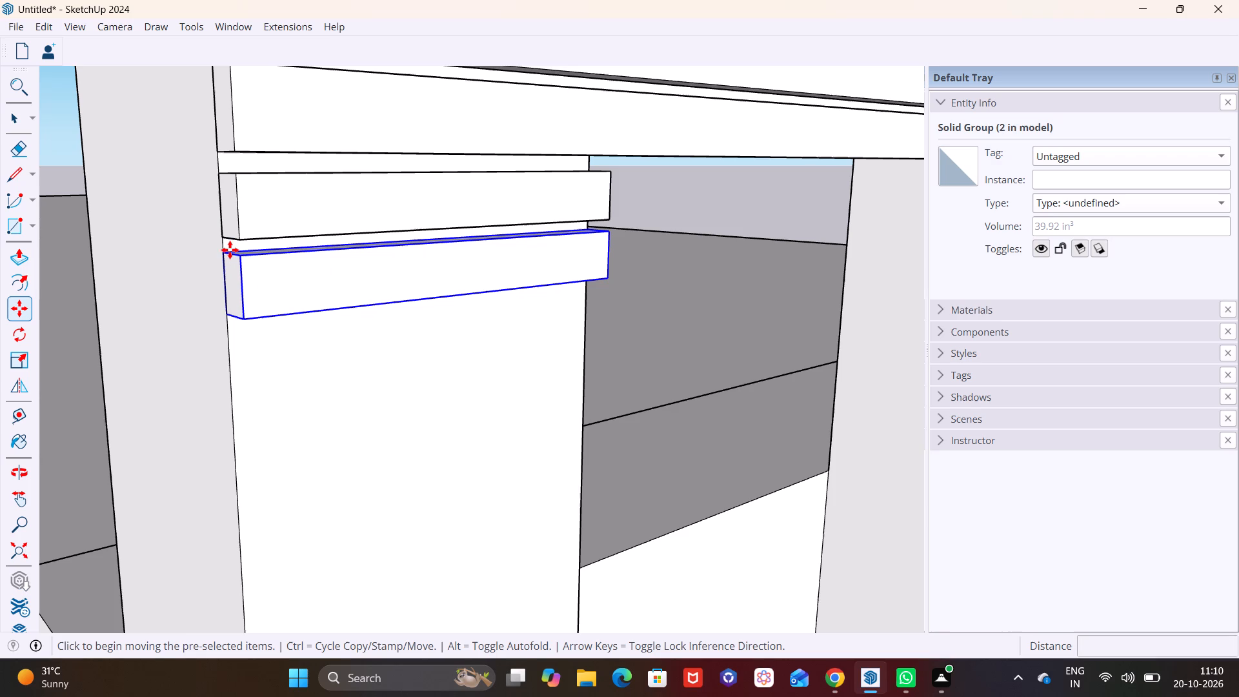
click(232, 330)
click(231, 329)
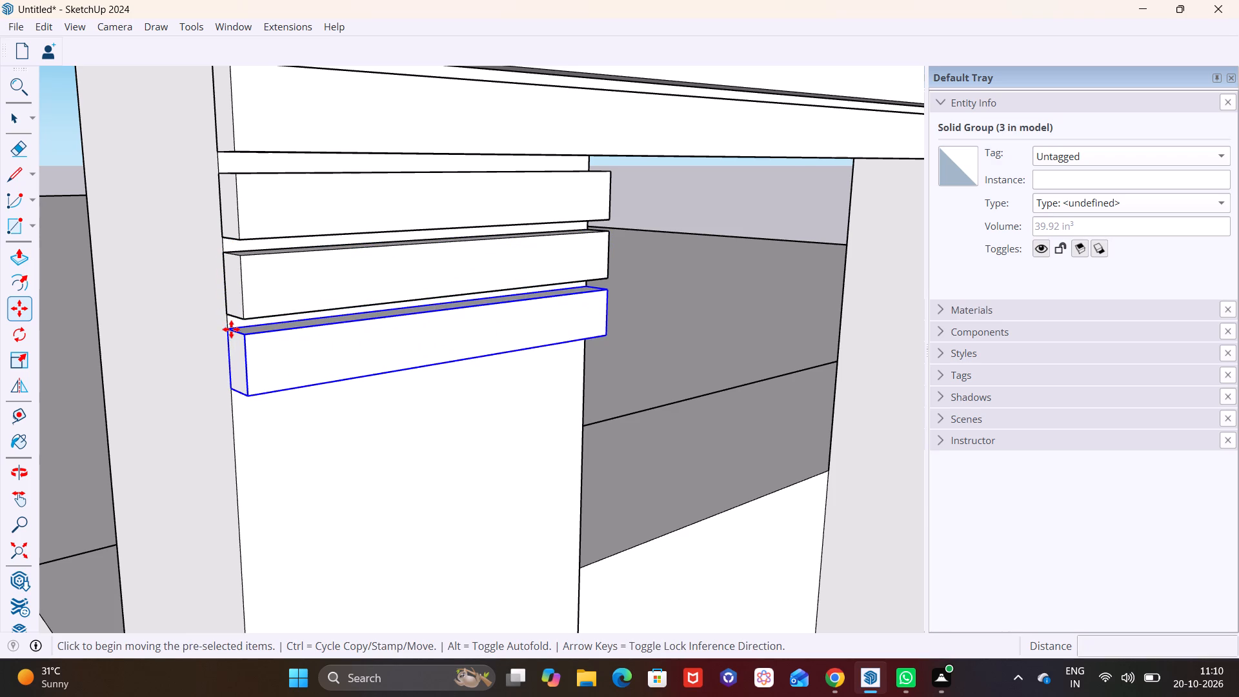
click(230, 399)
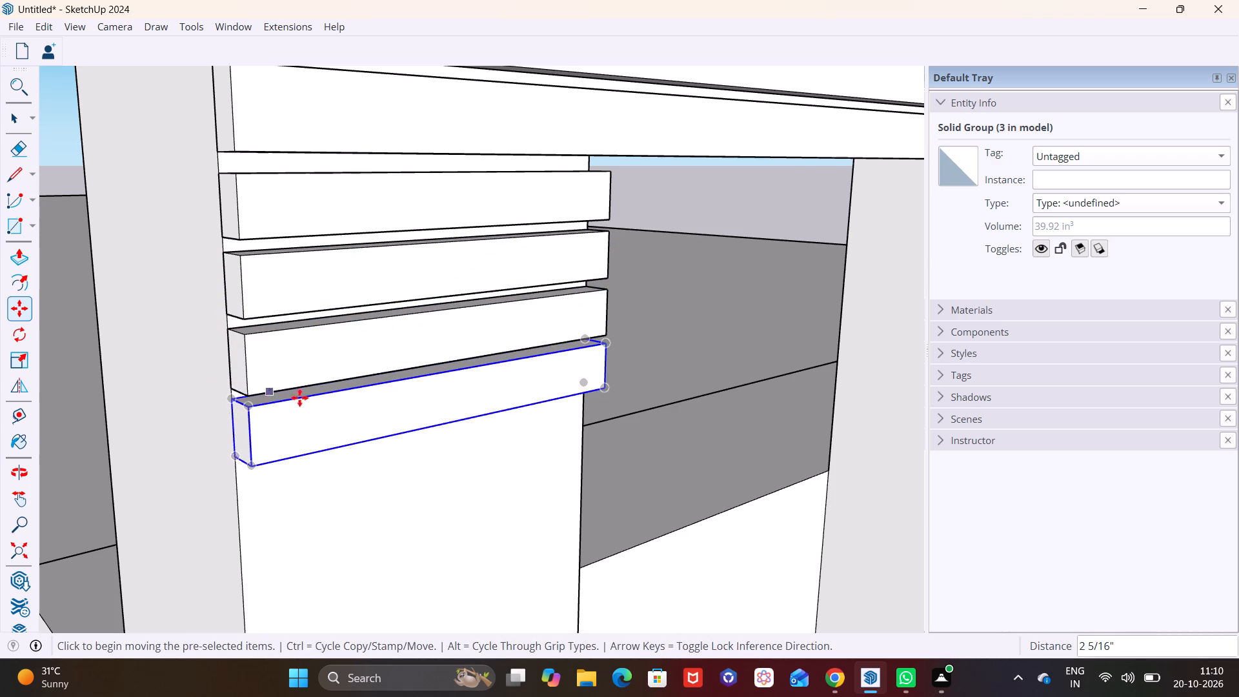
Add three more copies of the lowest short strip down the left post, spaced about 2 3/8" apart.
shift+middle_drag(347, 404, 328, 185)
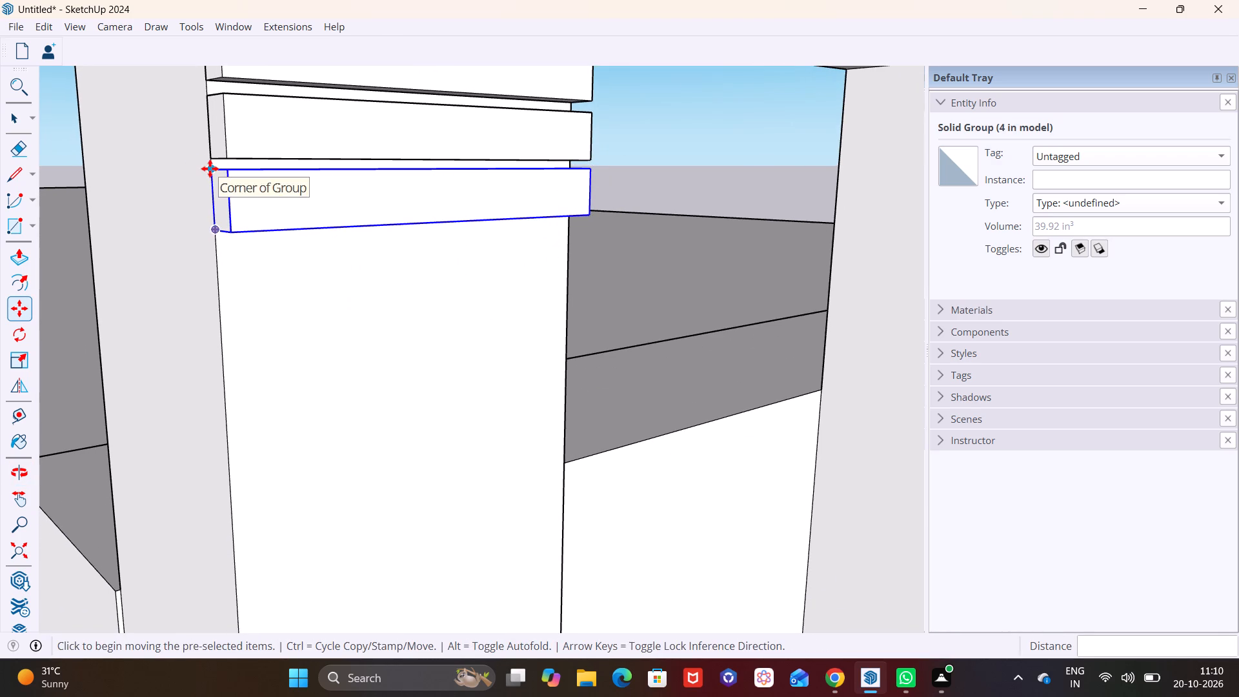
click(210, 168)
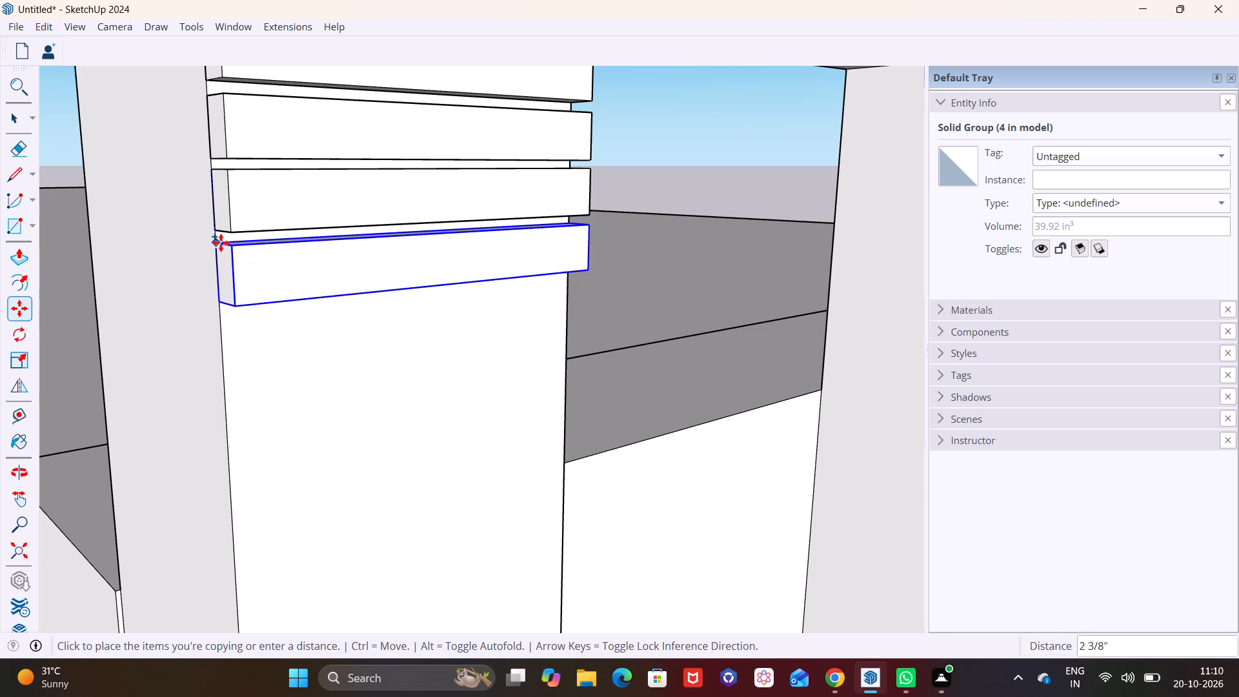
click(221, 242)
click(214, 238)
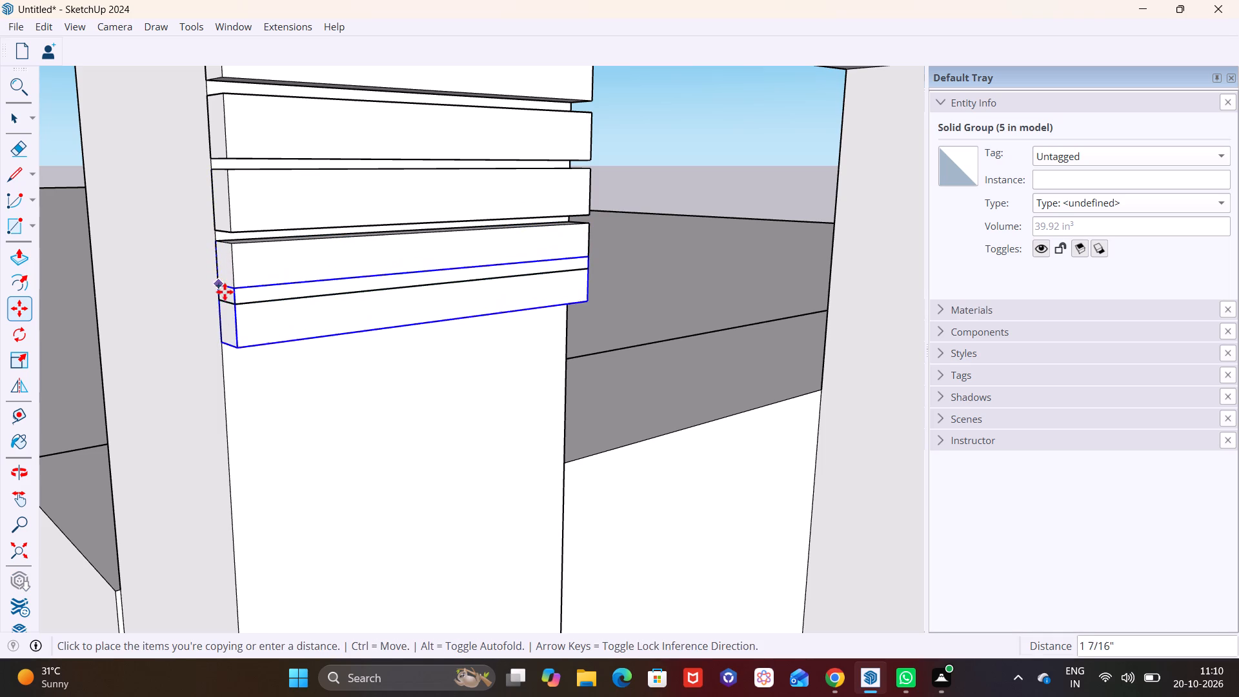
click(222, 308)
click(219, 311)
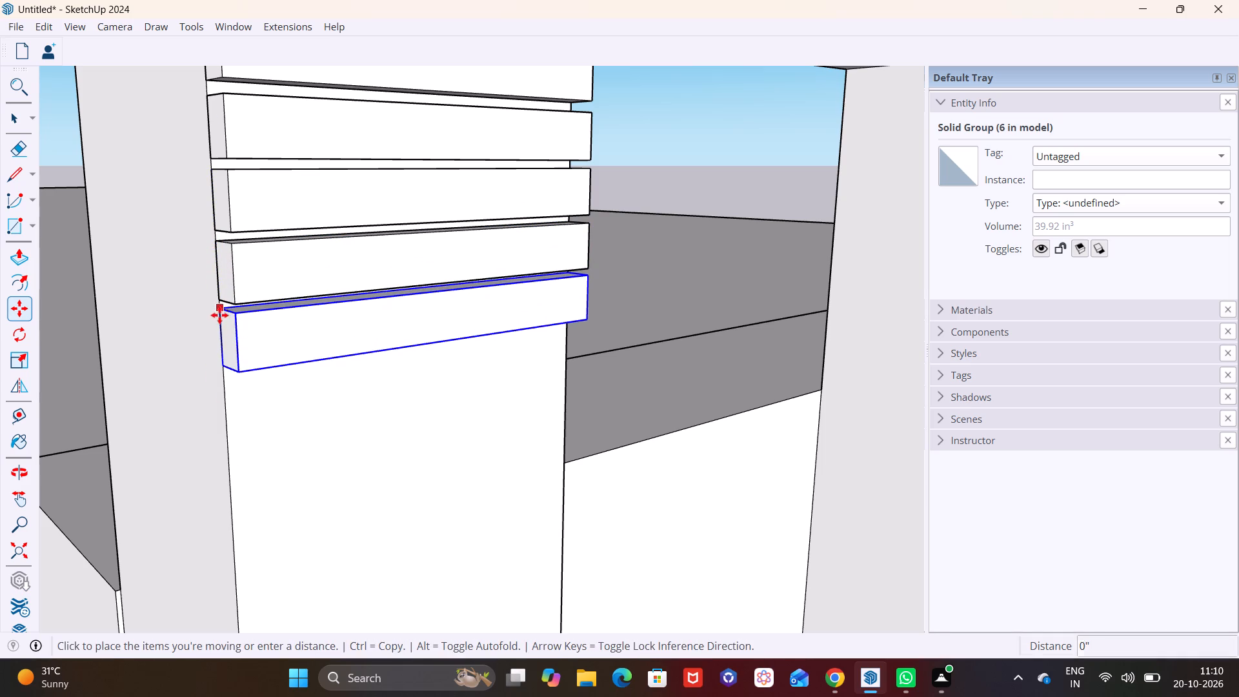
click(228, 376)
Continue the left post's cladding with three more short strip copies, each about 2 1/4" below the last.
scroll(322, 345, down, 2)
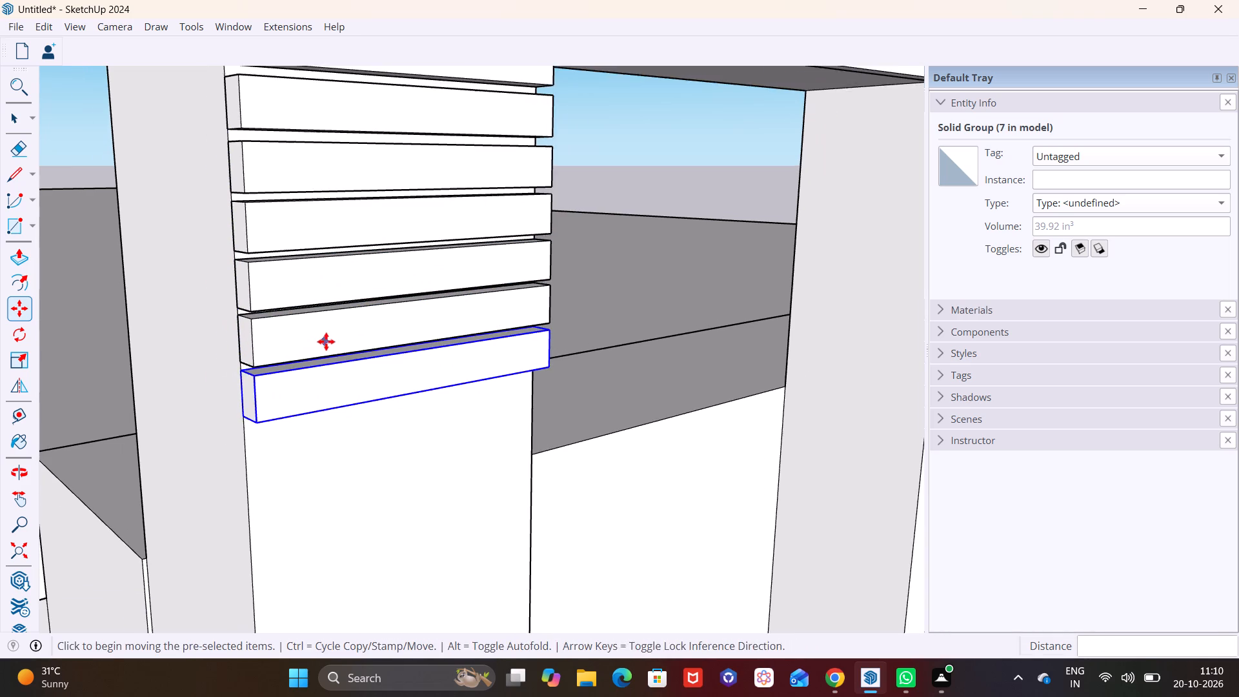
shift+middle_drag(337, 341, 319, 137)
click(224, 161)
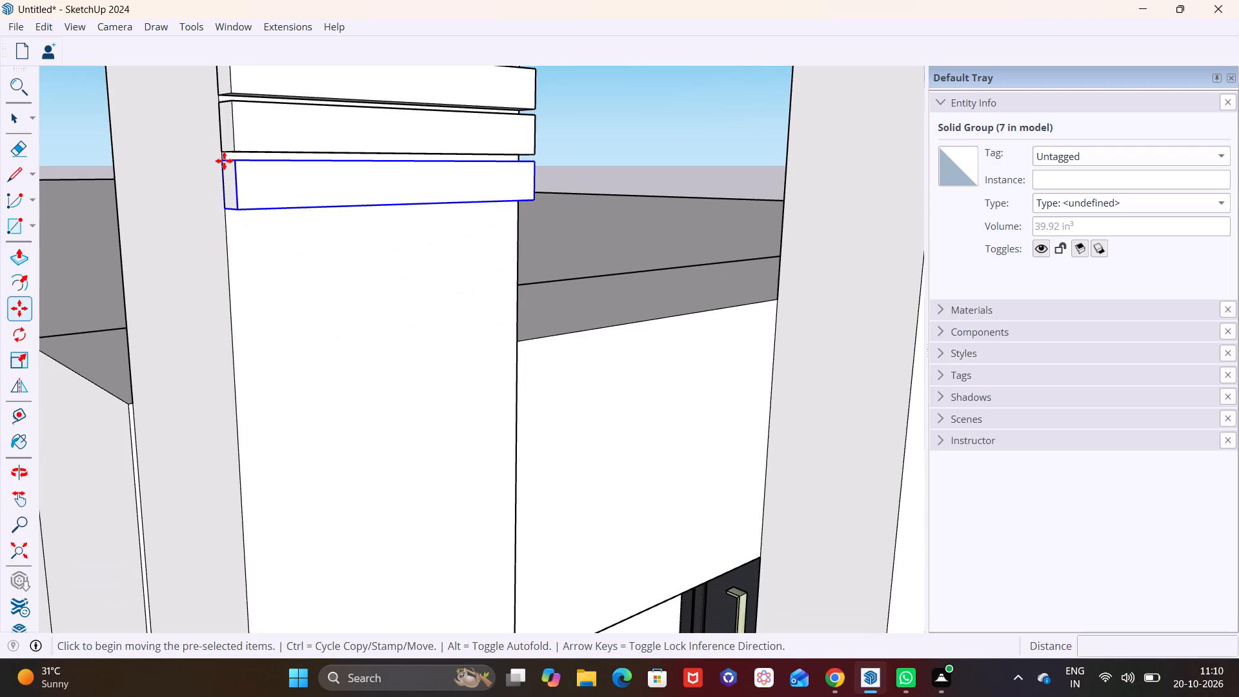
click(234, 216)
click(228, 213)
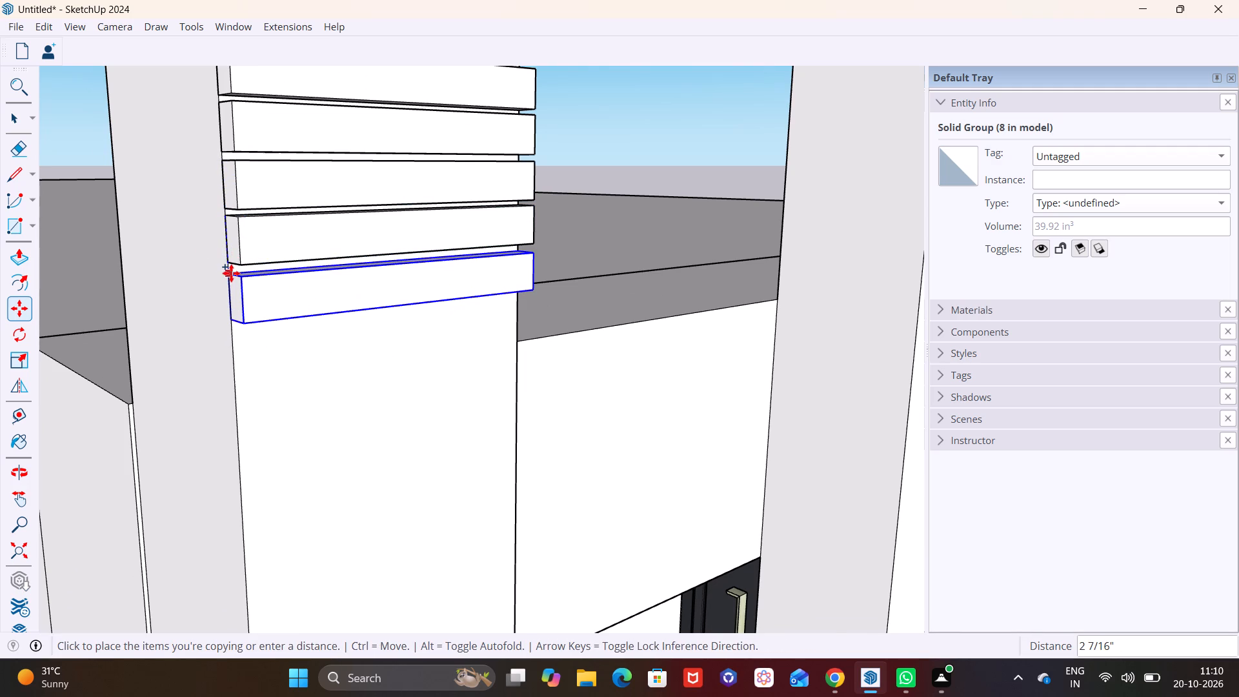
scroll(232, 270, up, 6)
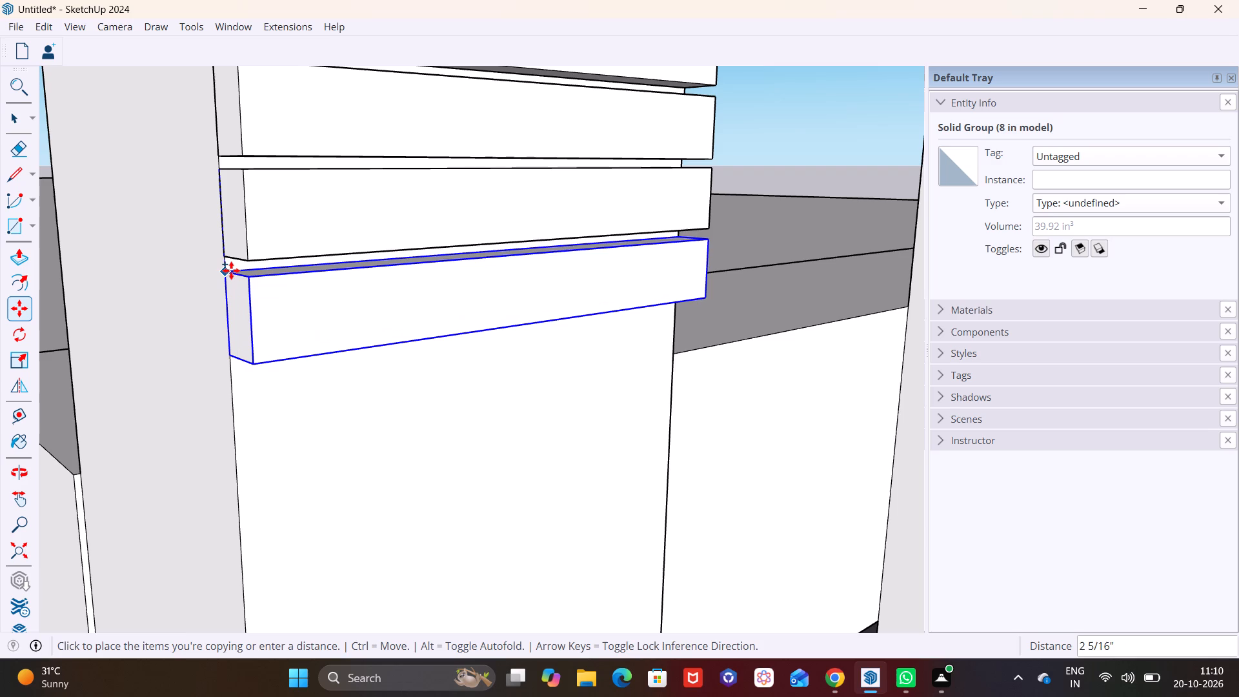
click(232, 267)
click(227, 262)
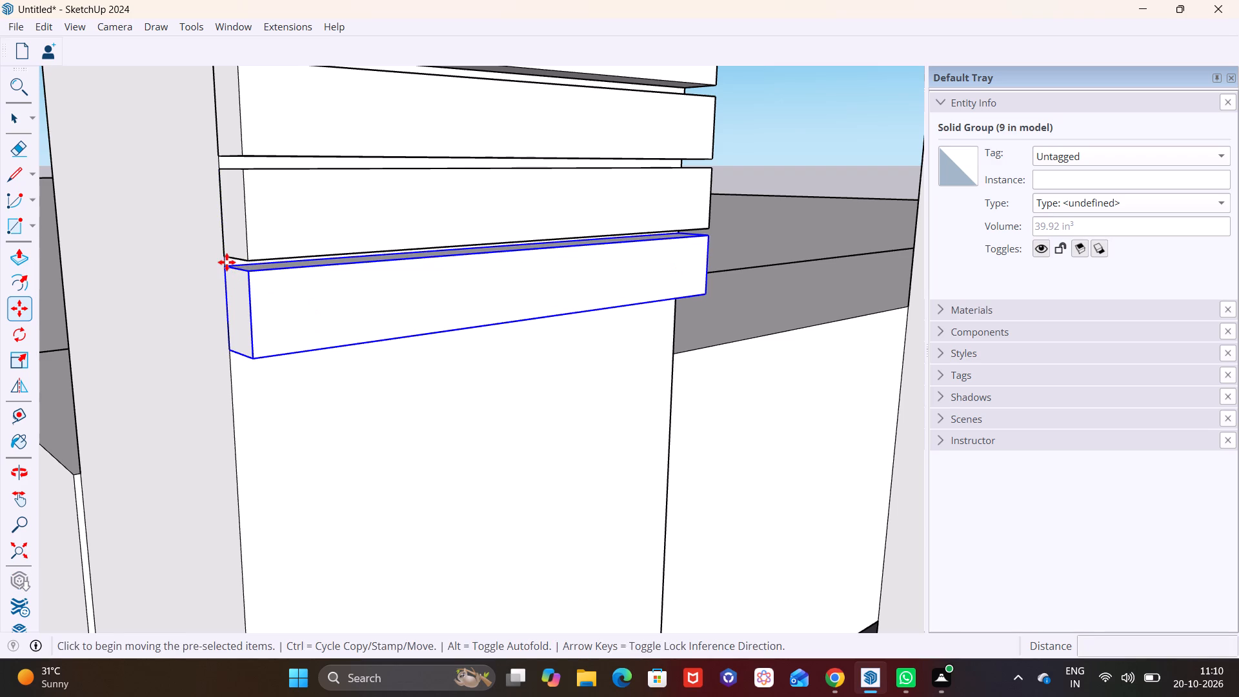
click(235, 354)
scroll(309, 326, down, 15)
middle_drag(458, 337, 257, 352)
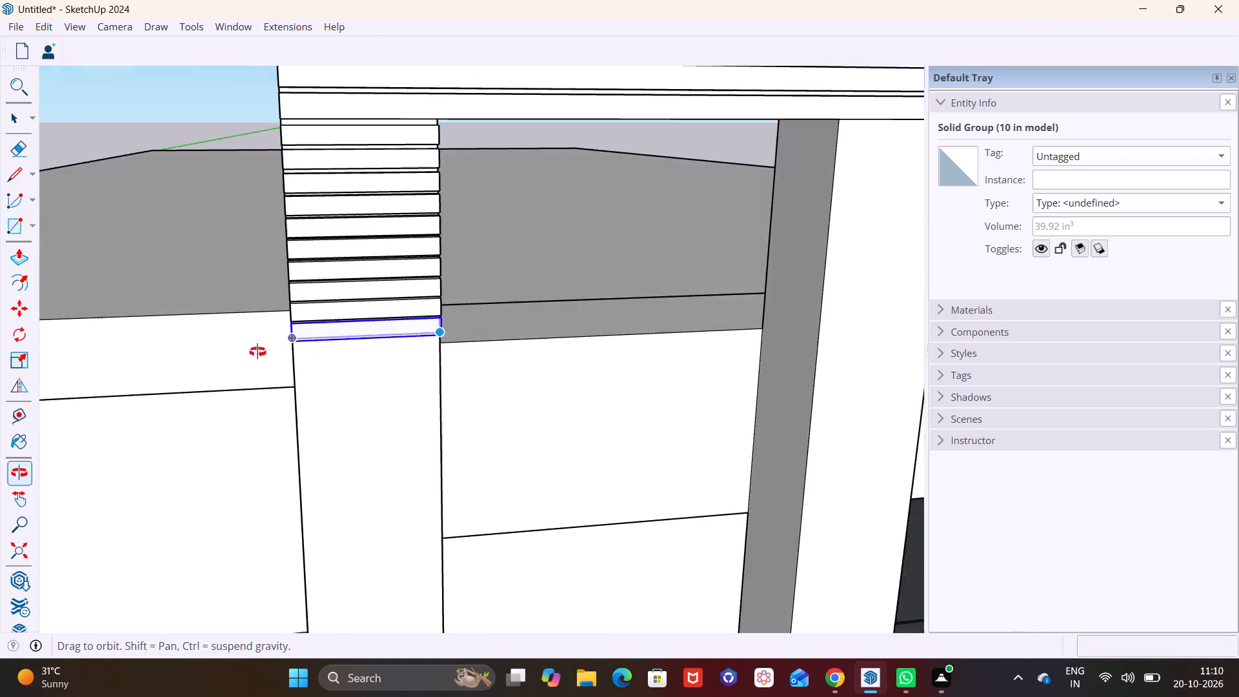
middle_drag(257, 352, 224, 339)
key(space)
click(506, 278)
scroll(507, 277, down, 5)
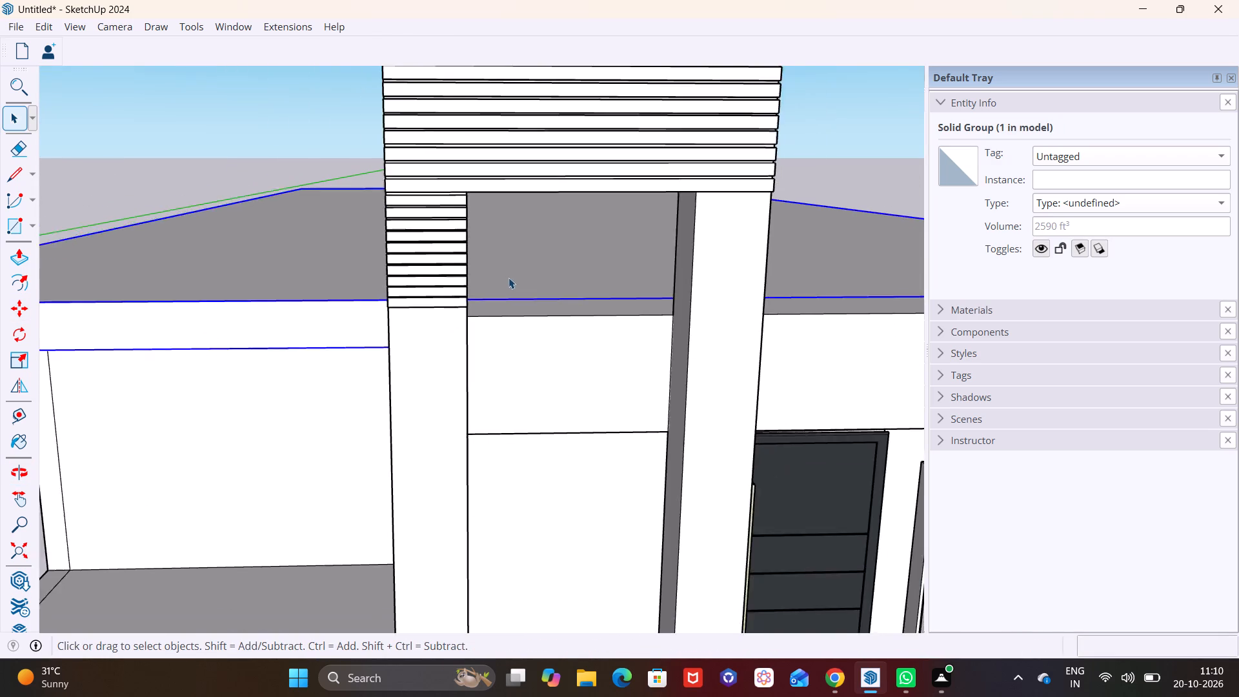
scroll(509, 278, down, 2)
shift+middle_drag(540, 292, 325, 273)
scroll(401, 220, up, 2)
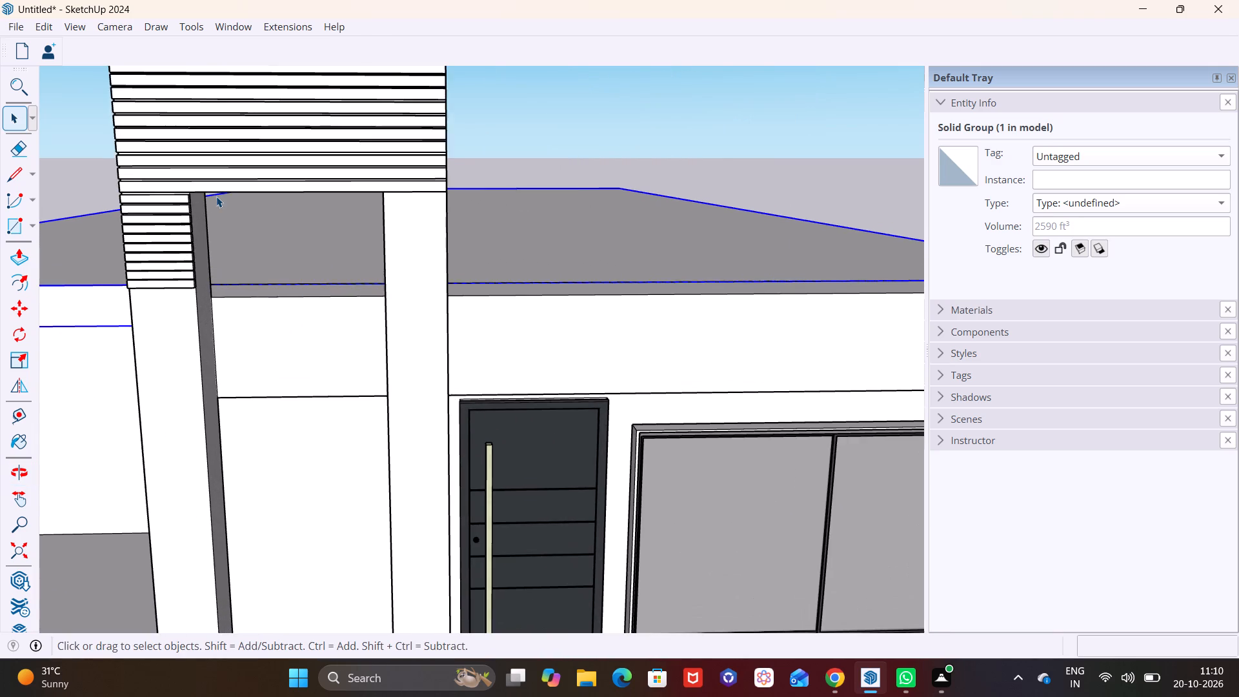
Copy the lowest short strip on the left post downward twice, each about 2 3/16" below the previous strip.
scroll(216, 196, up, 1)
middle_drag(215, 196, 296, 210)
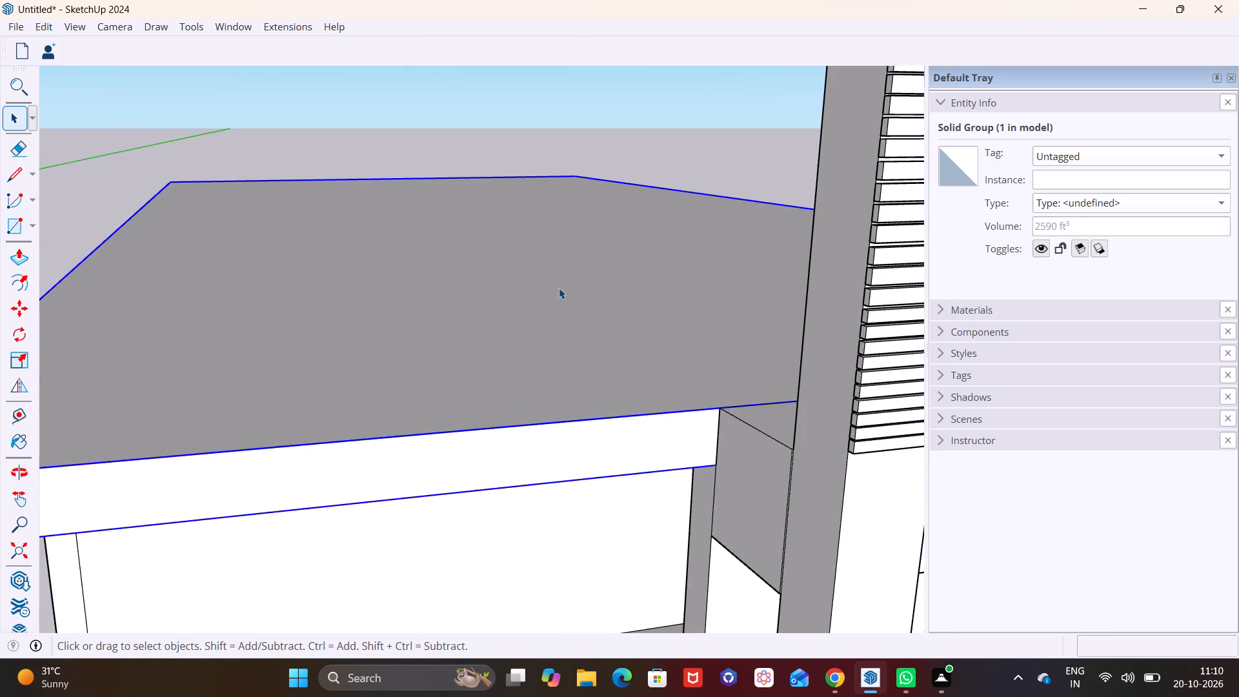
scroll(559, 288, down, 5)
shift+middle_drag(669, 293, 416, 210)
scroll(421, 212, up, 5)
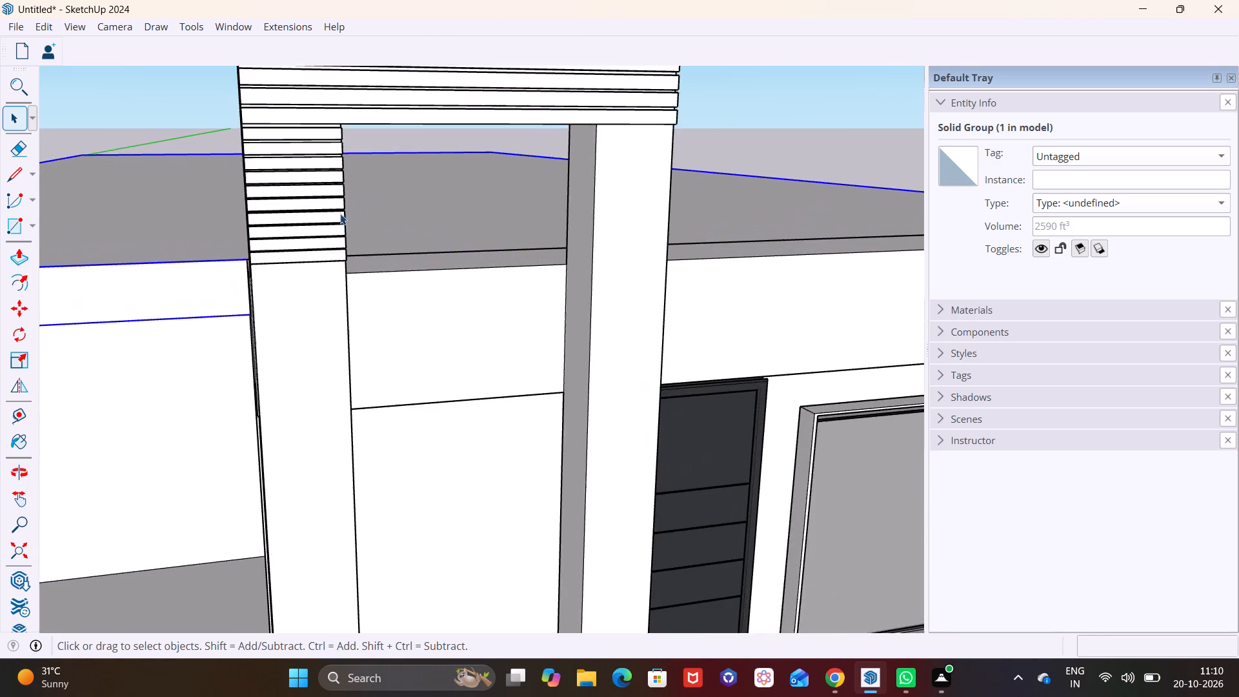
scroll(340, 214, up, 3)
middle_drag(413, 236, 517, 239)
scroll(504, 239, up, 1)
scroll(348, 307, up, 10)
click(348, 287)
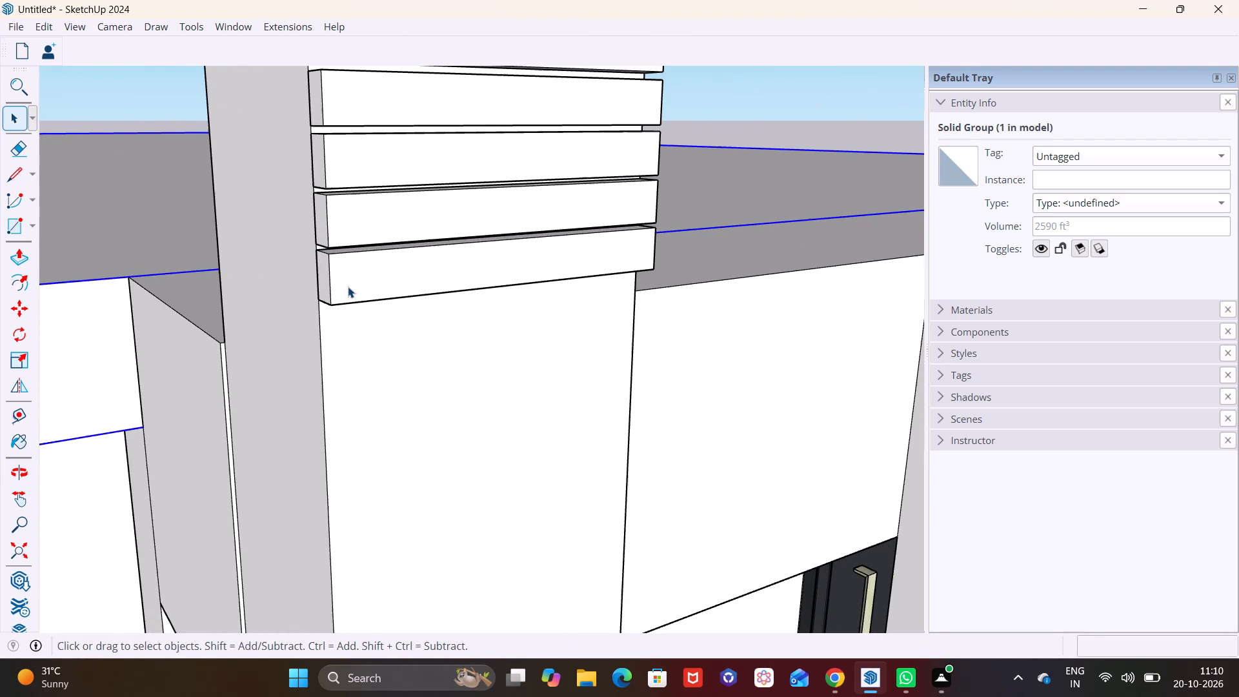
key(m)
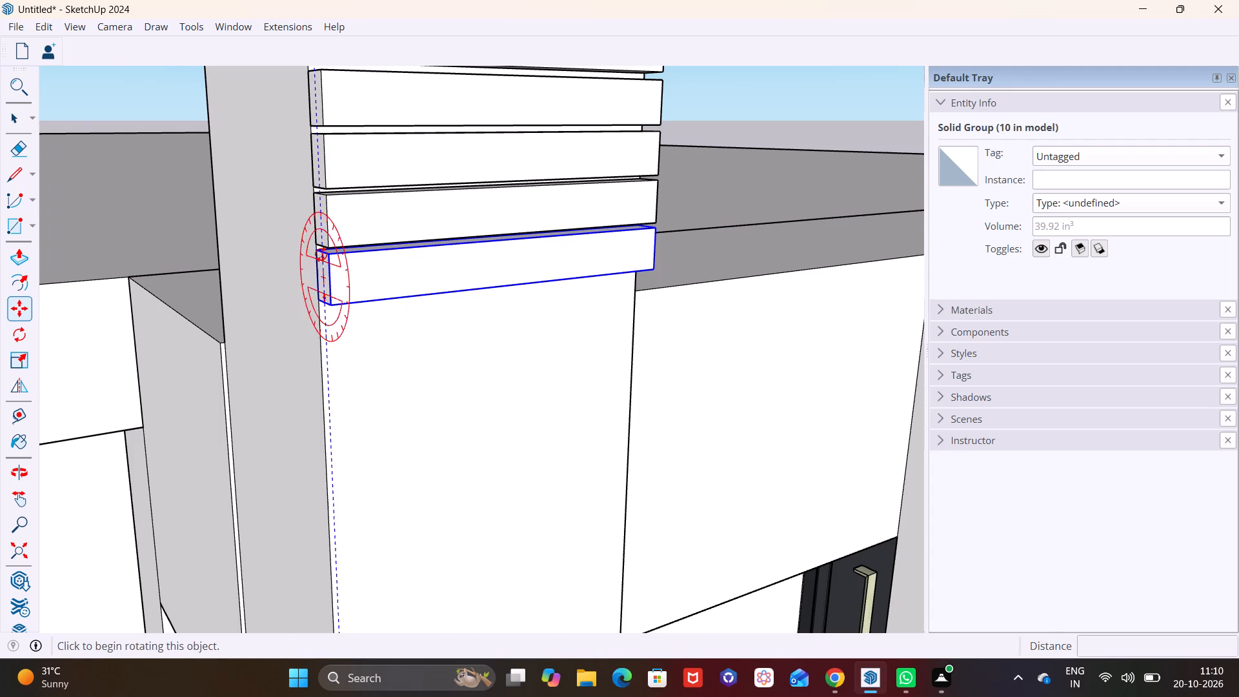
scroll(314, 247, up, 4)
click(318, 256)
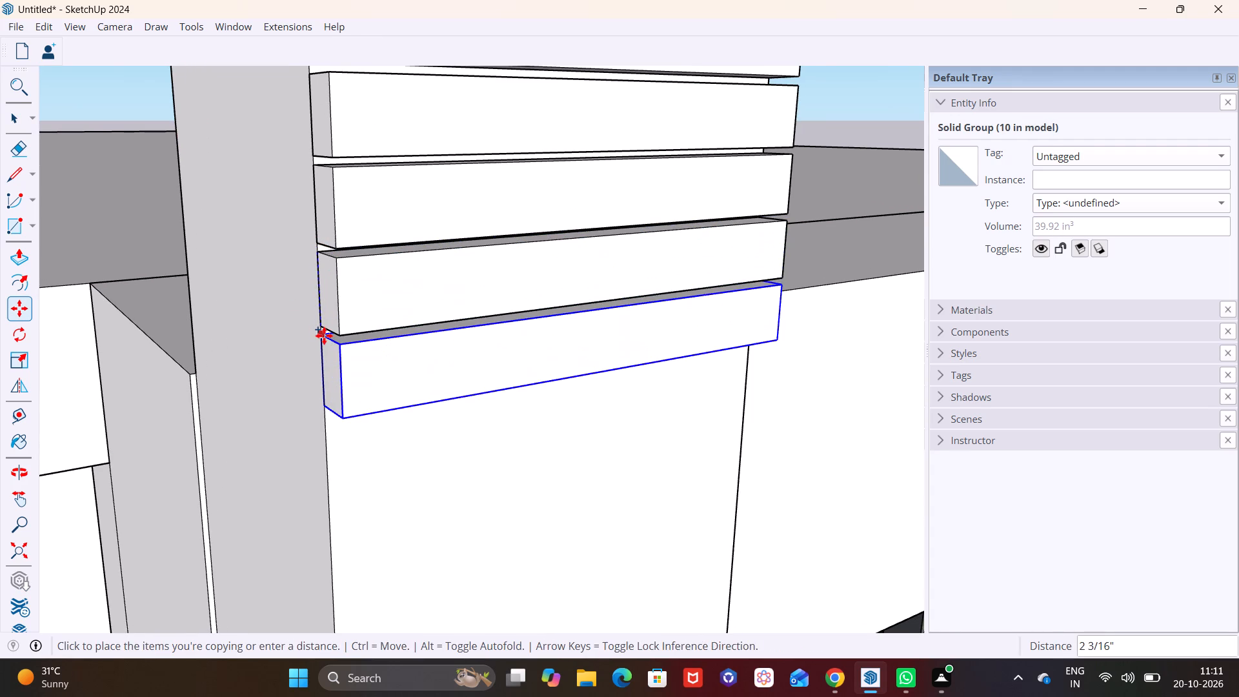
click(324, 336)
click(324, 337)
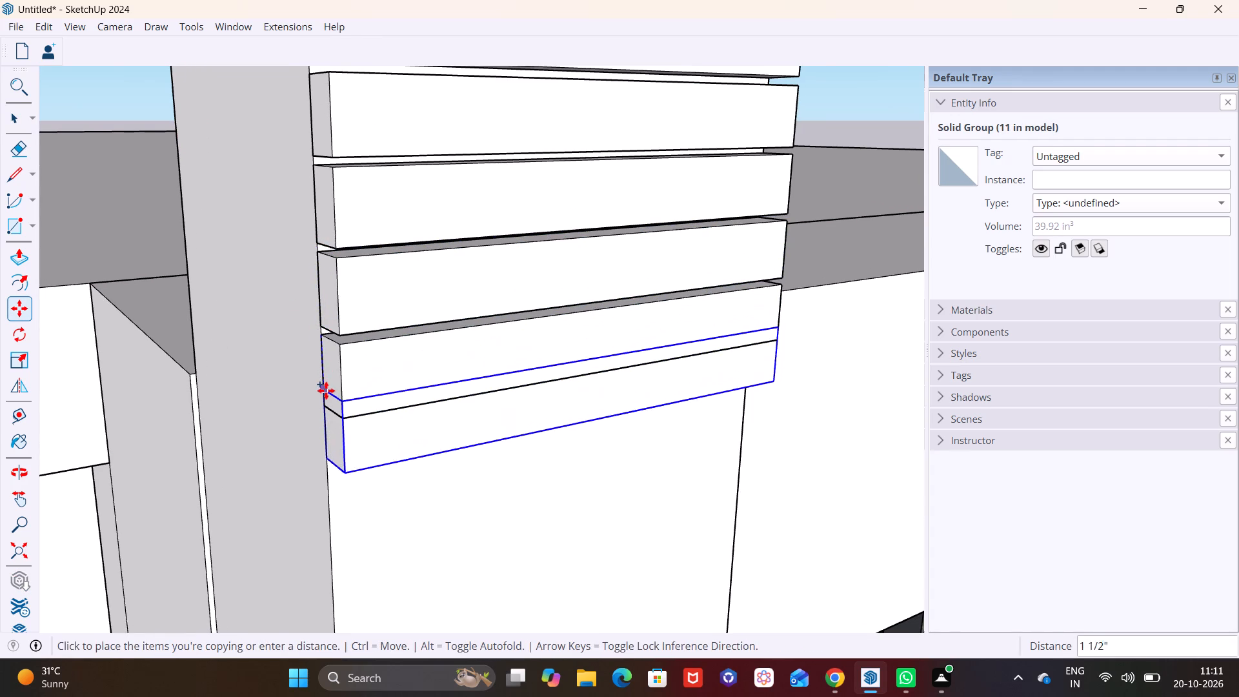
click(325, 417)
Add three more short strip copies down the left post, spaced about 2 3/16" apart.
shift+middle_drag(384, 407, 384, 398)
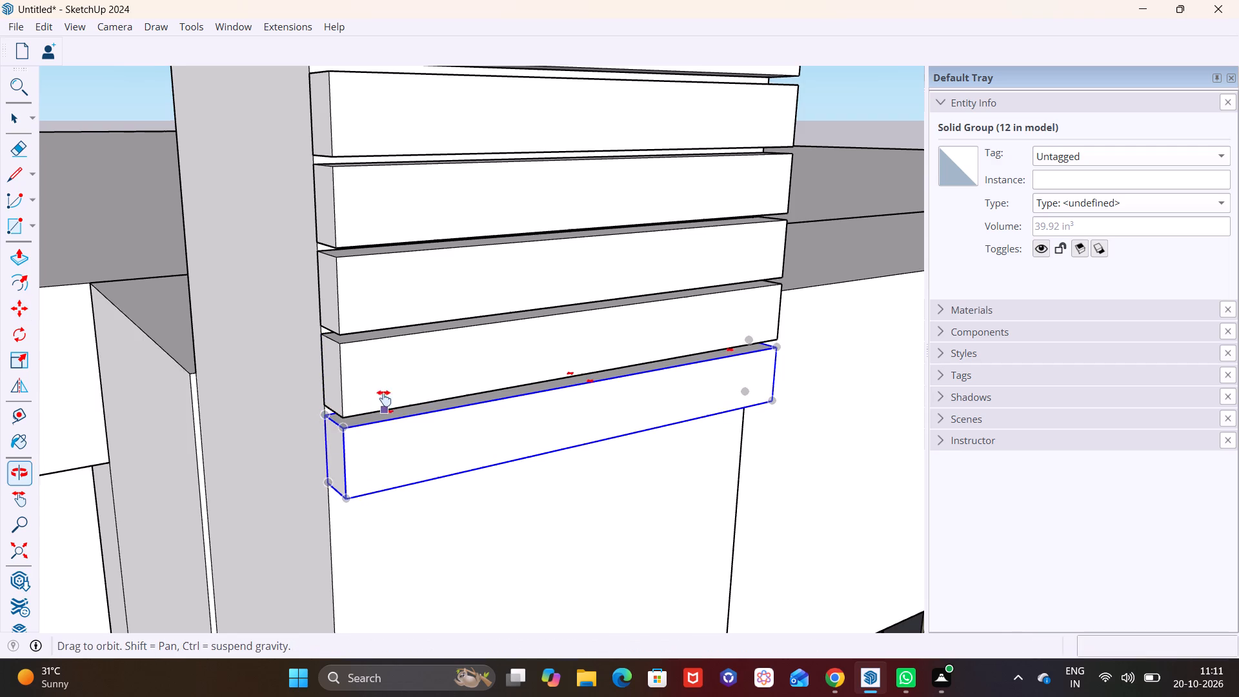
shift+middle_drag(384, 398, 368, 132)
click(309, 147)
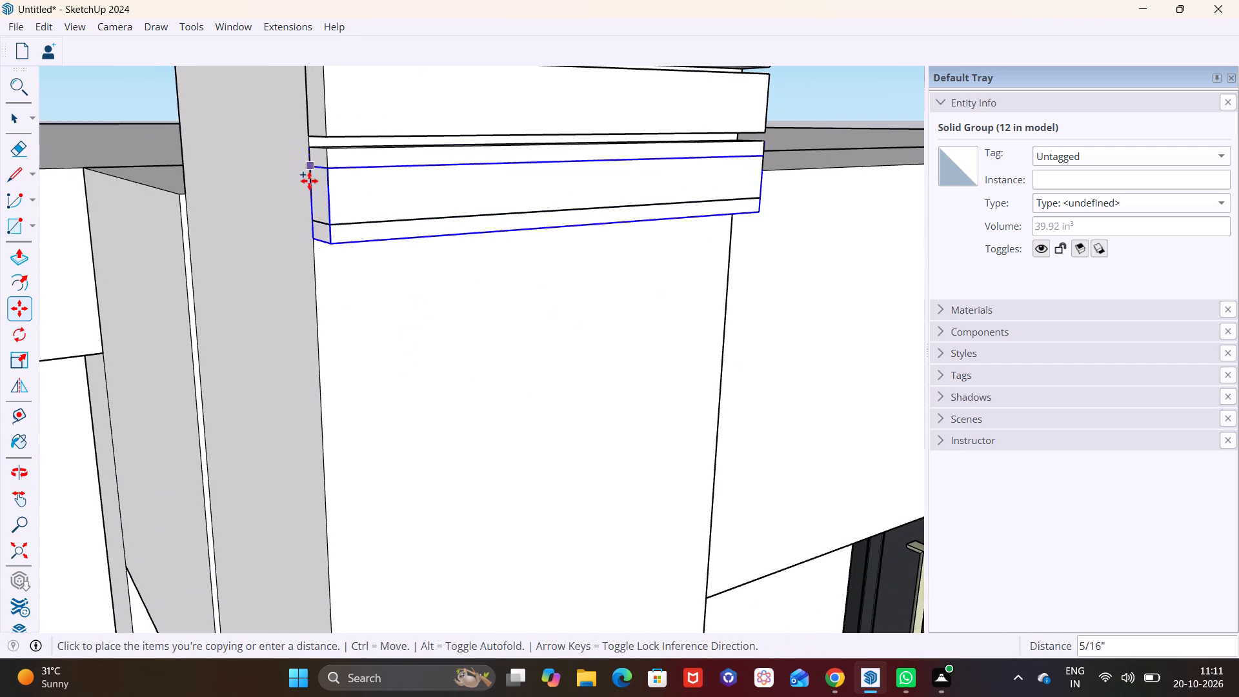
click(310, 228)
click(313, 229)
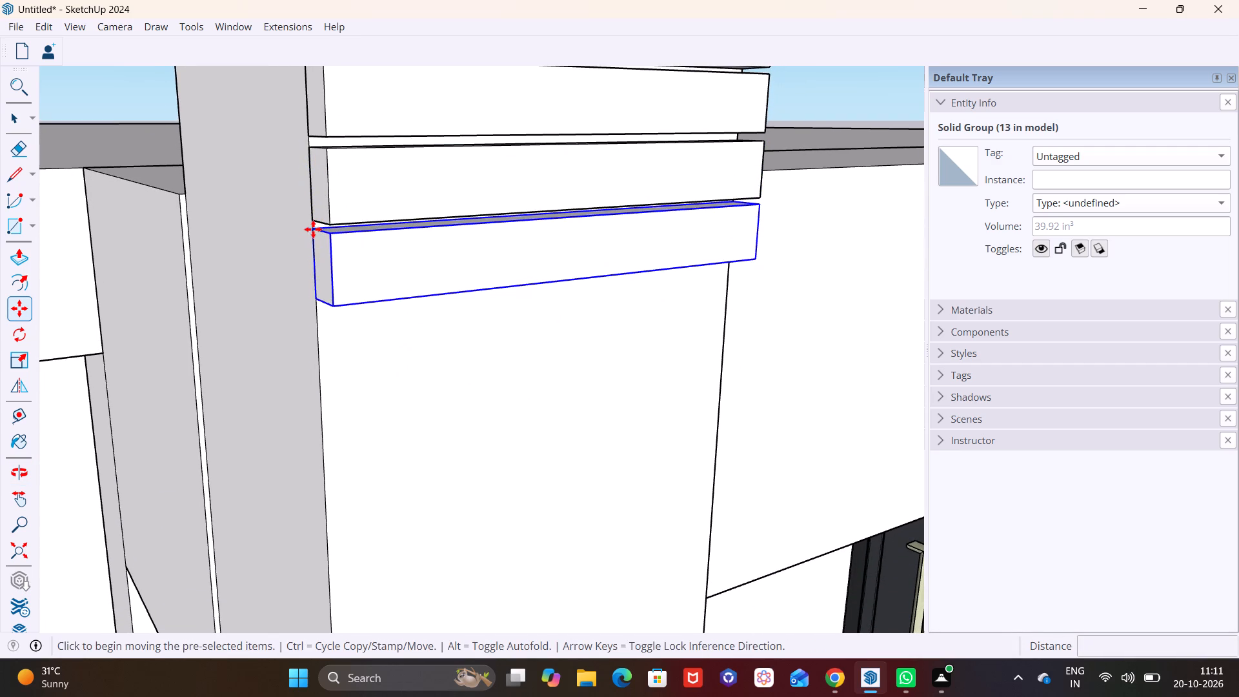
click(313, 308)
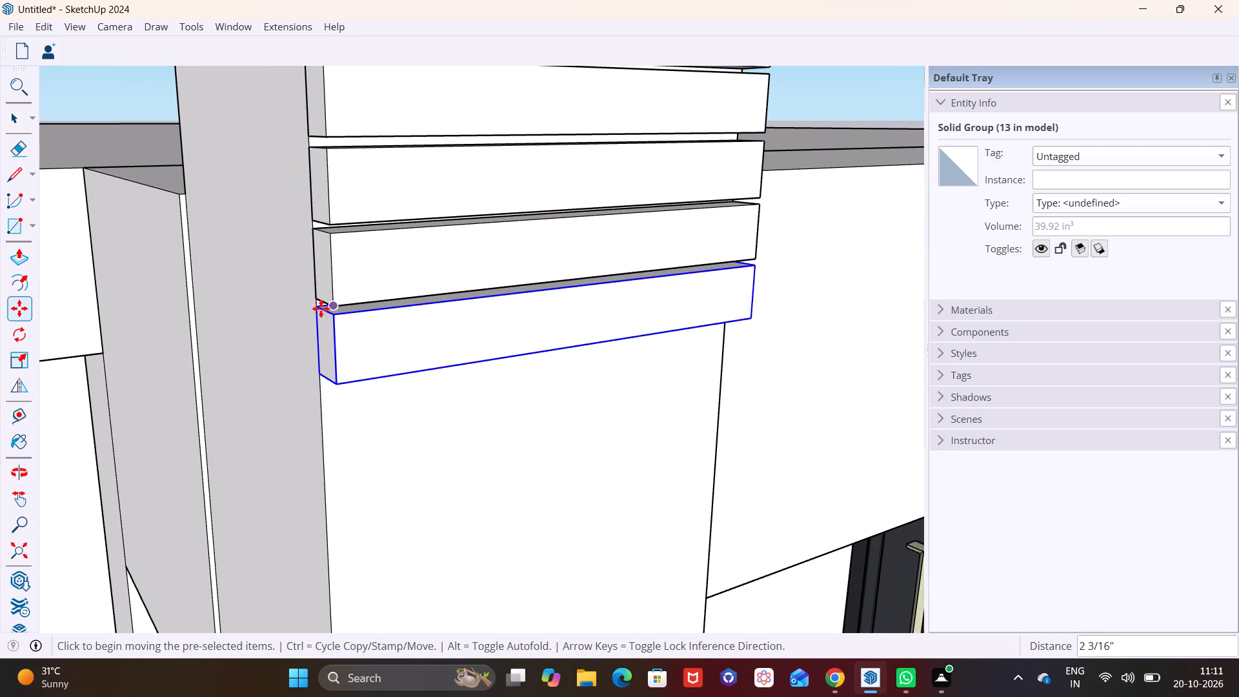
click(317, 308)
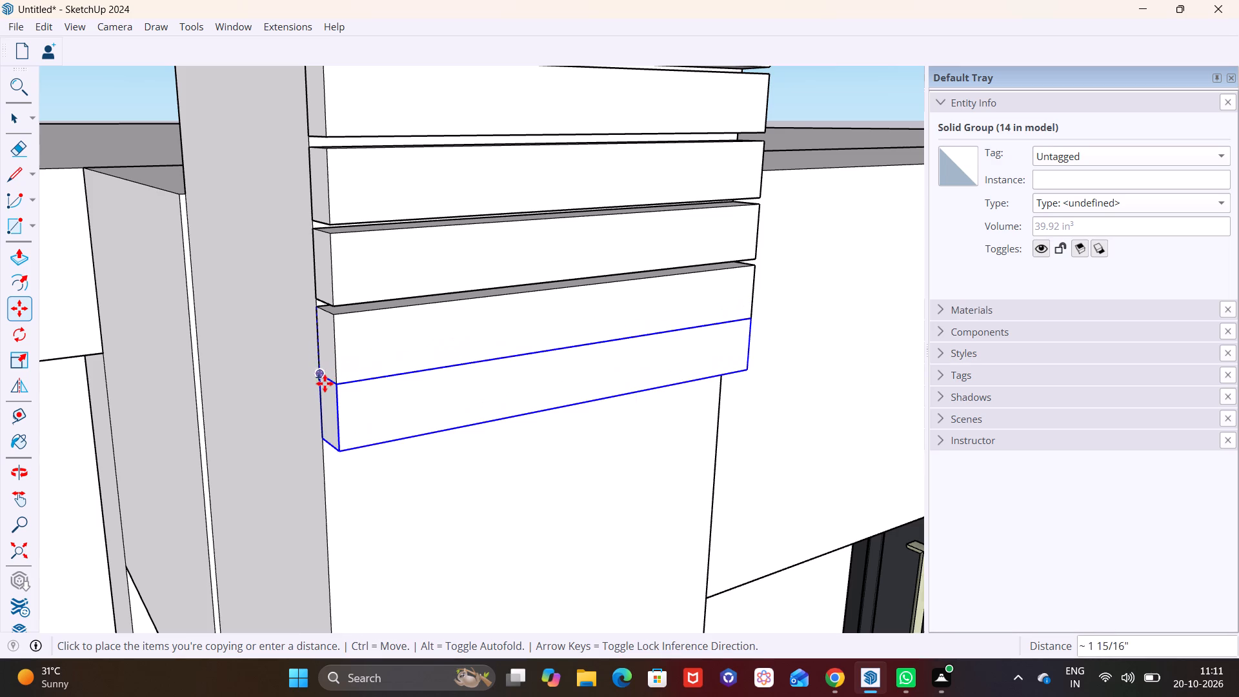
click(322, 385)
Continue the left post's cladding with two more short strip copies, each about 2 3/16" below the last.
shift+middle_drag(383, 352, 370, 63)
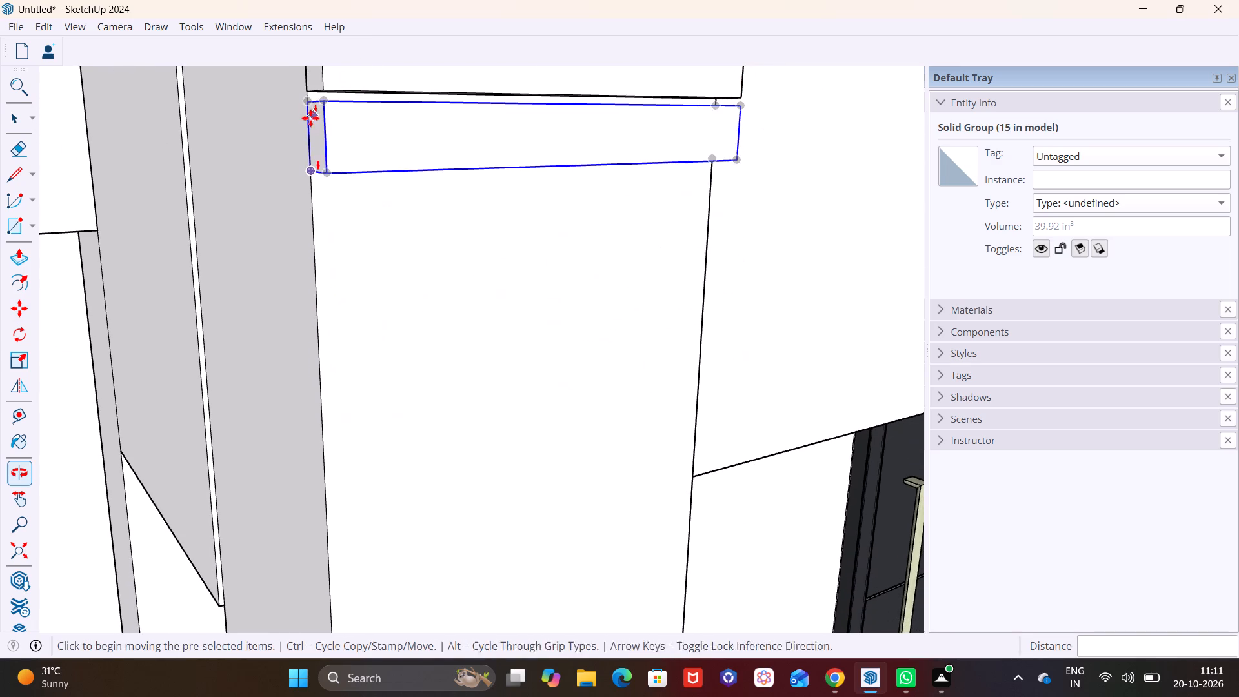
click(309, 102)
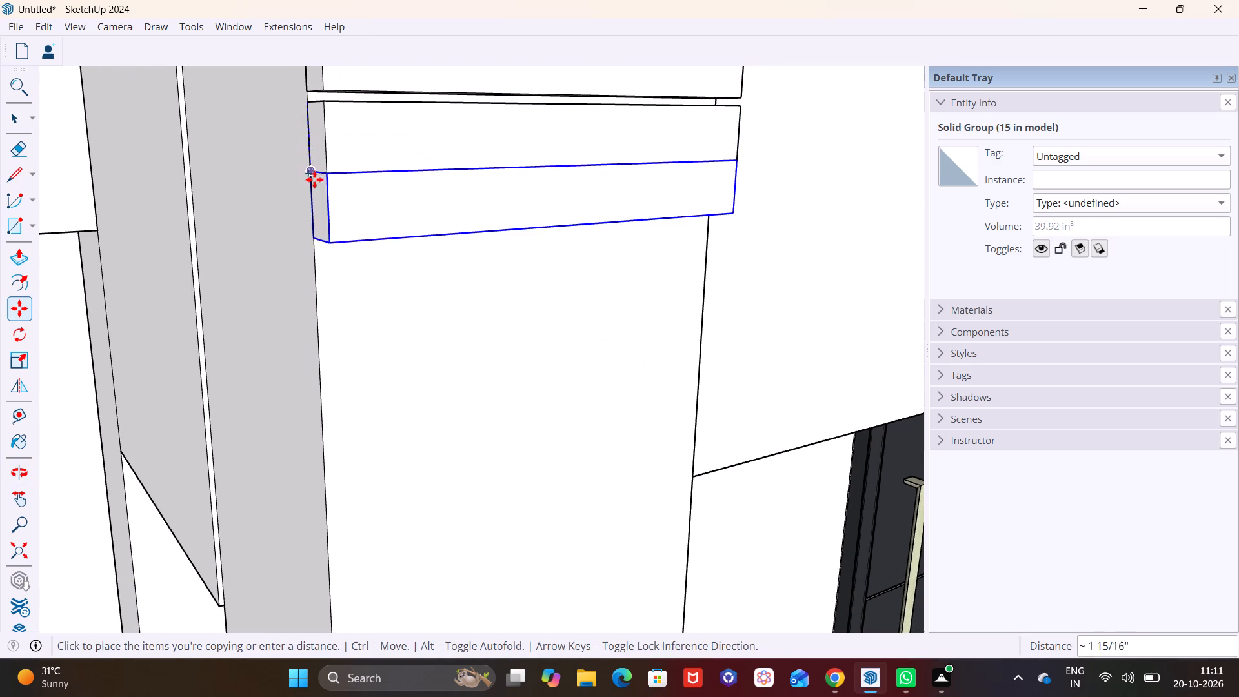
click(314, 179)
click(312, 178)
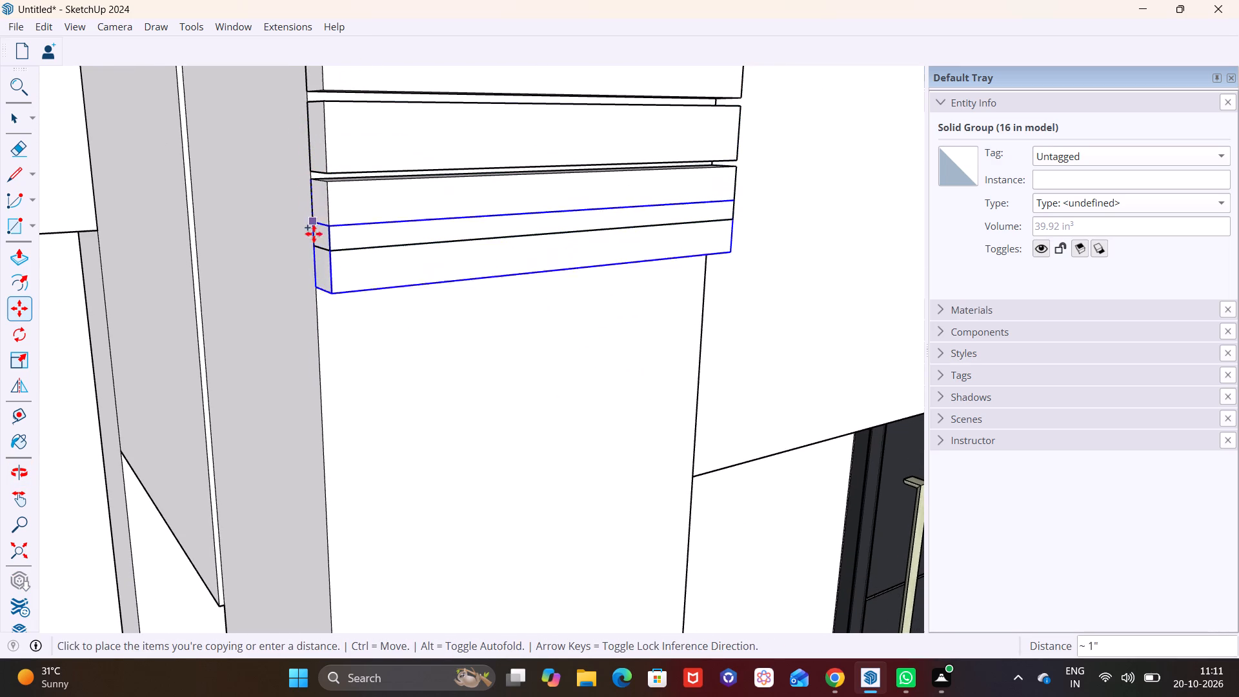
click(311, 254)
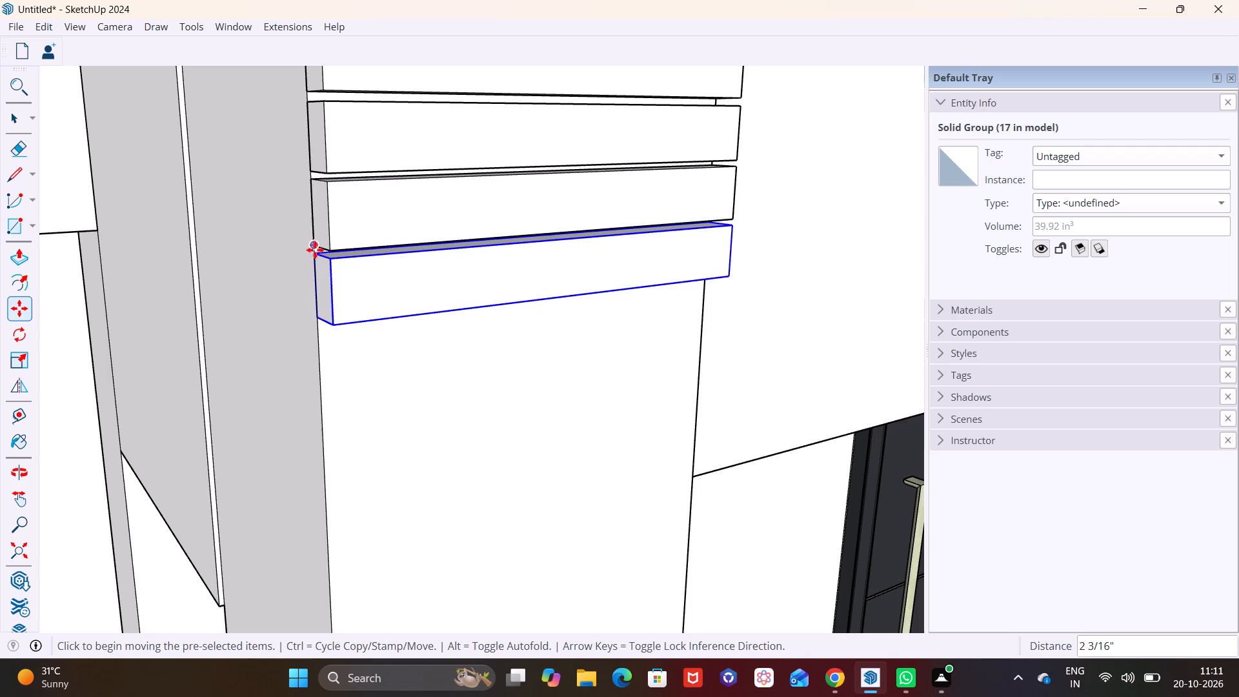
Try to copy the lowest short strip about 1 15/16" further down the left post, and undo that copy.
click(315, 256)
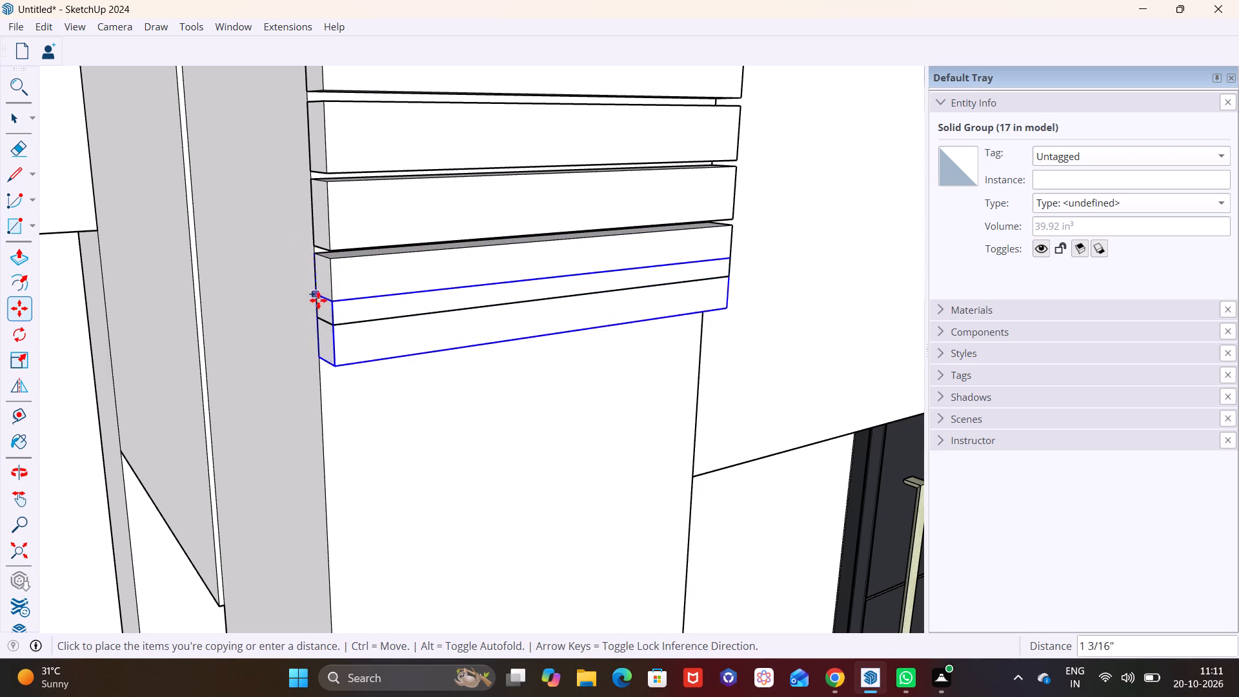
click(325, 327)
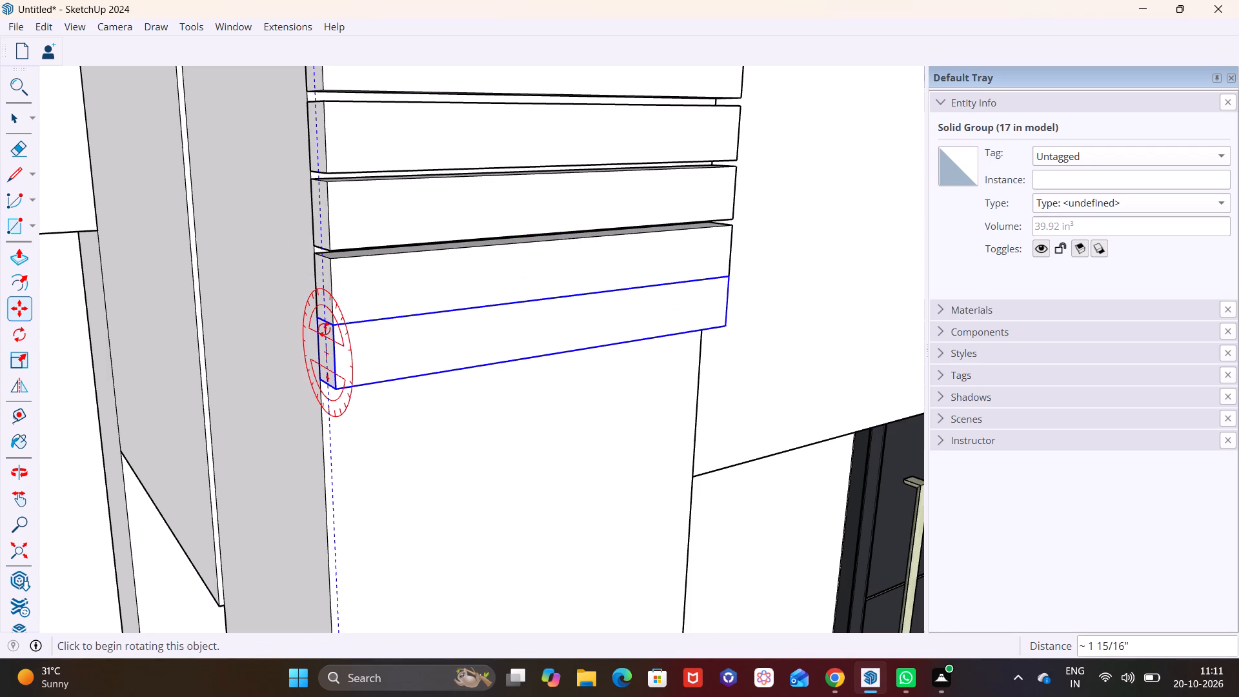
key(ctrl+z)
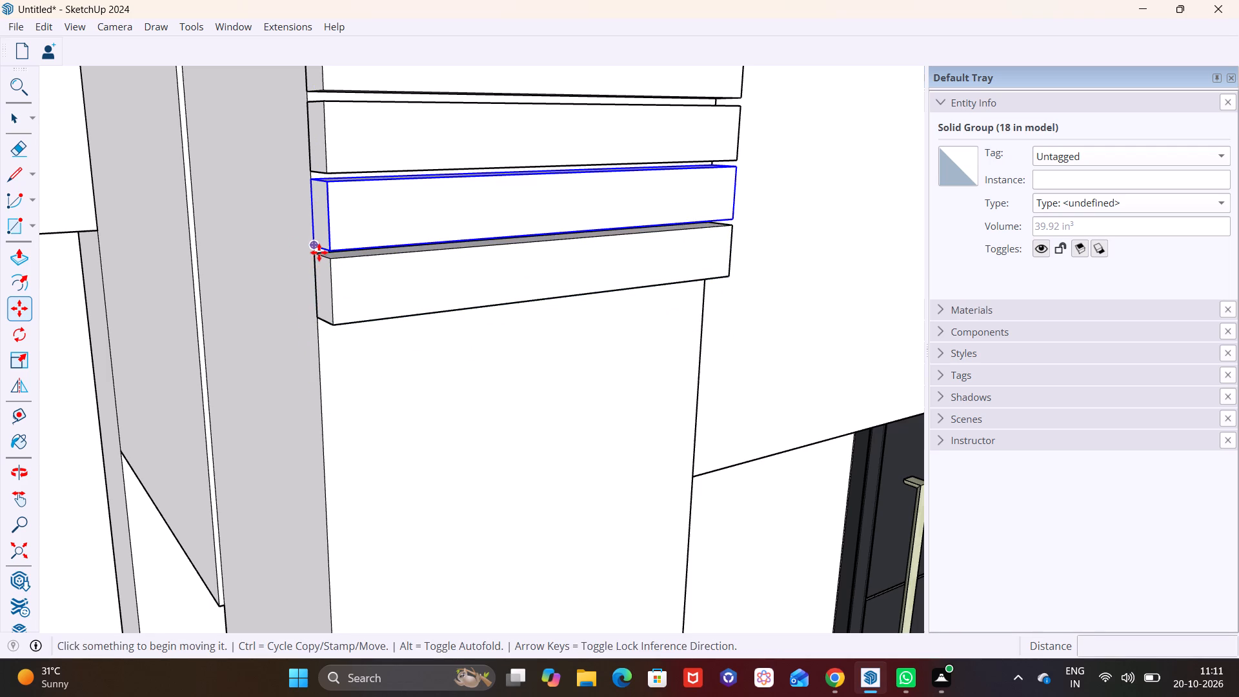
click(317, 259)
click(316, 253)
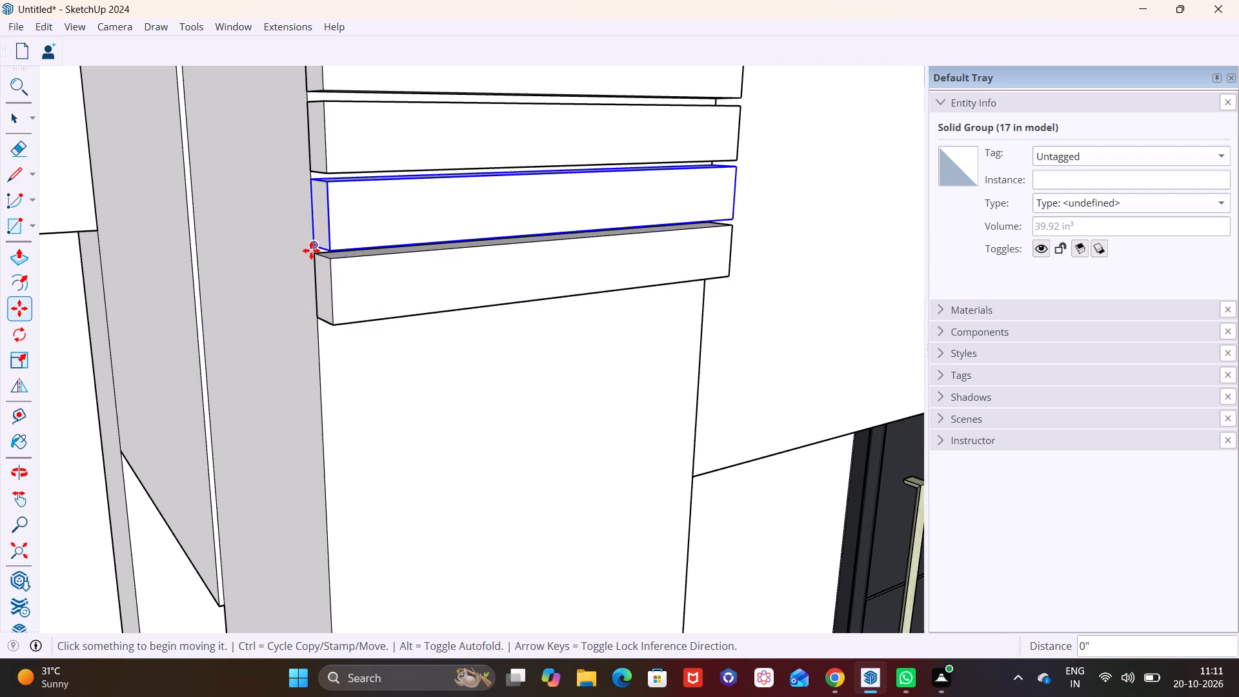
Copy the lowest short strip down the left post three times, spaced about 2 5/16" apart.
click(316, 253)
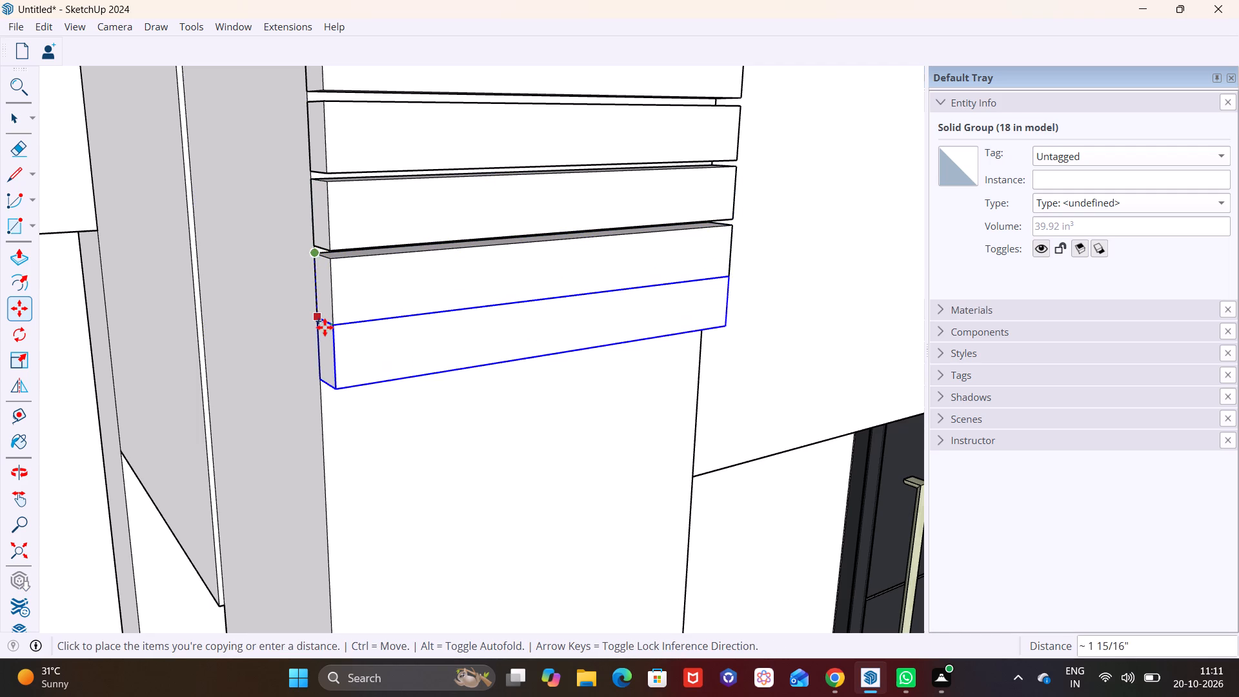
click(322, 330)
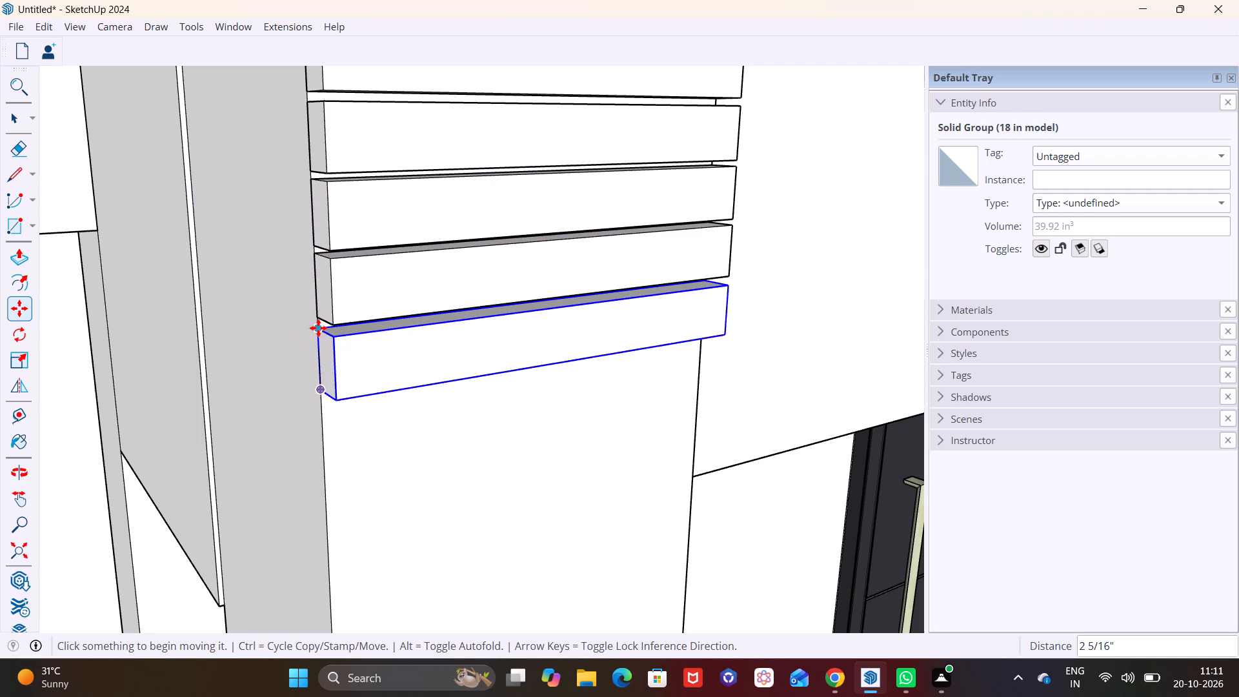
click(317, 327)
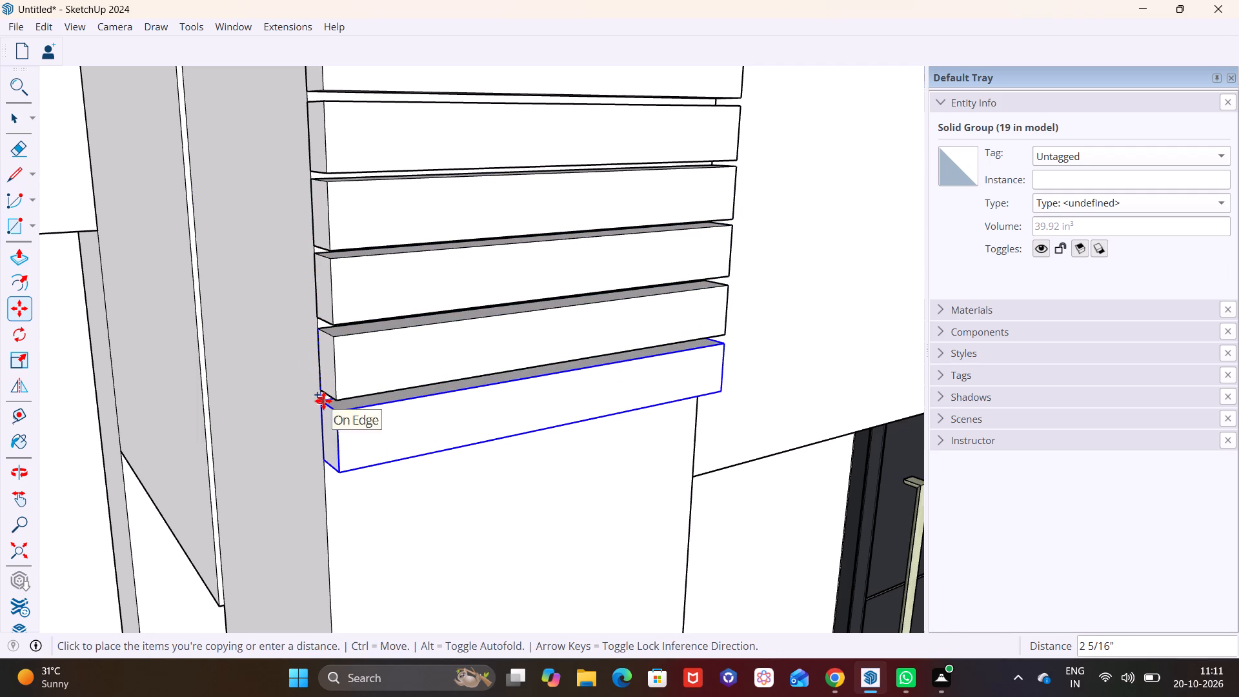
click(323, 401)
click(323, 403)
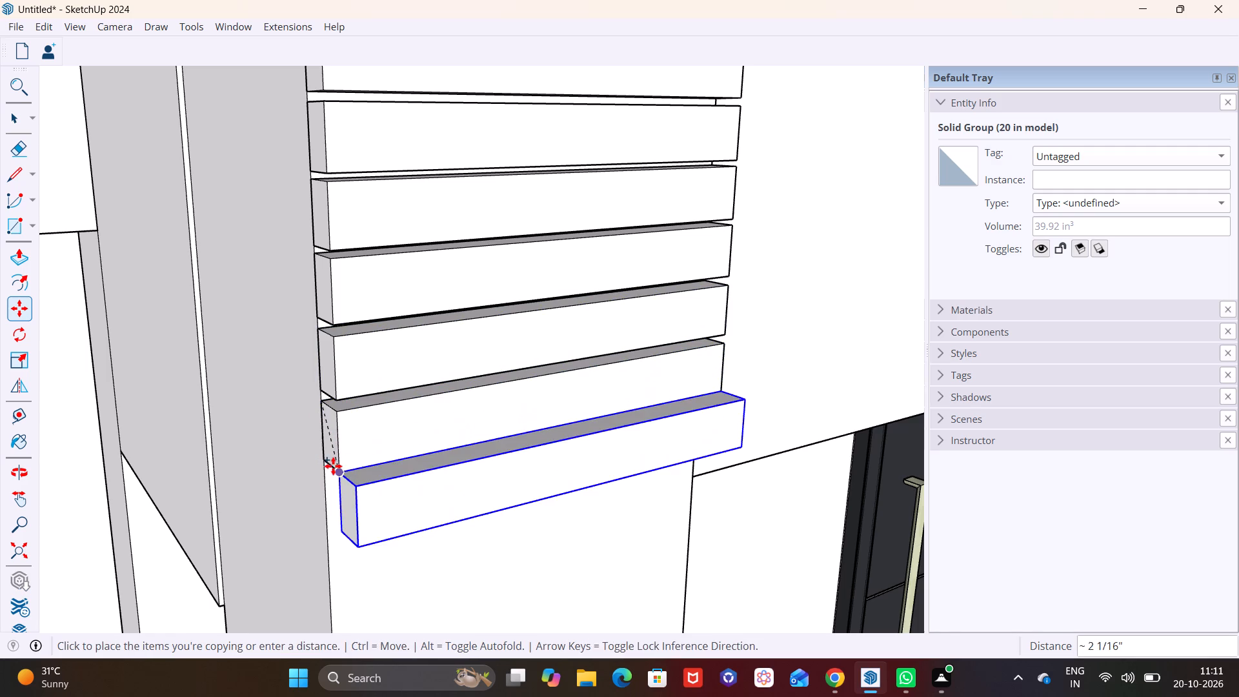
click(324, 472)
Copy the lowest short strip once more down the left post, leaving a narrow gap beneath it.
scroll(459, 400, down, 4)
middle_drag(482, 406, 446, 362)
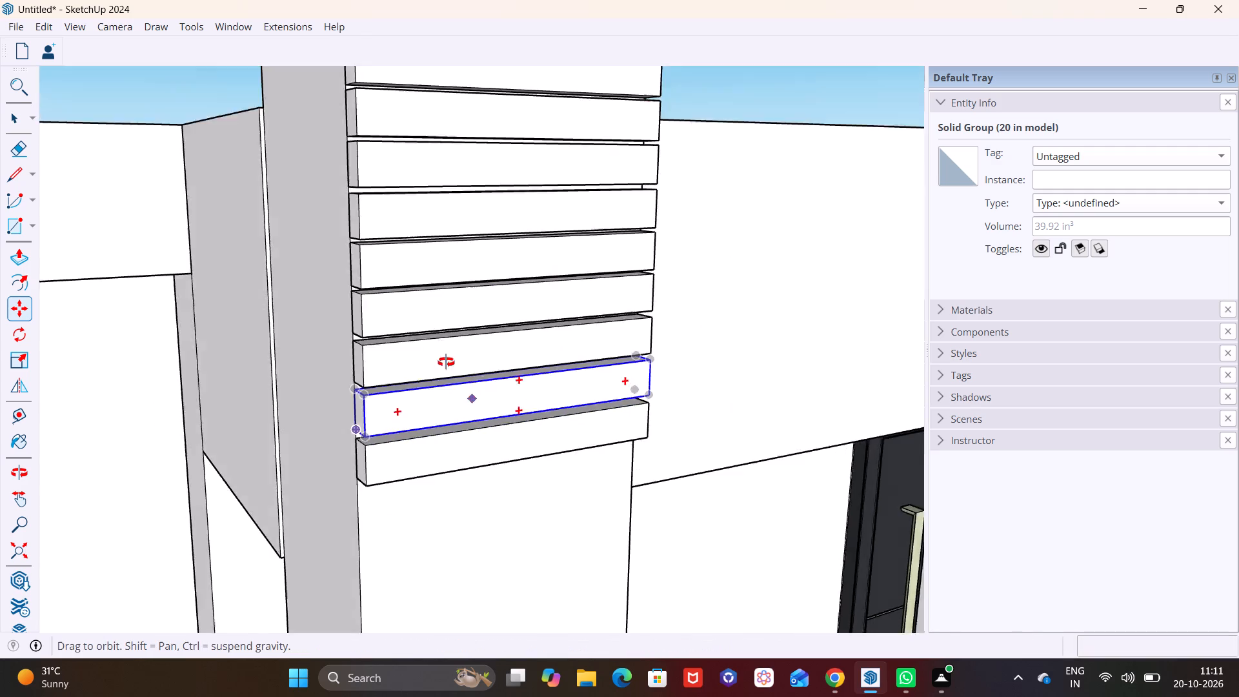
middle_drag(446, 362, 304, 228)
scroll(544, 338, down, 4)
middle_drag(543, 363, 501, 521)
shift+middle_drag(525, 453, 585, 268)
scroll(503, 225, up, 6)
middle_drag(455, 247, 663, 314)
scroll(321, 201, up, 6)
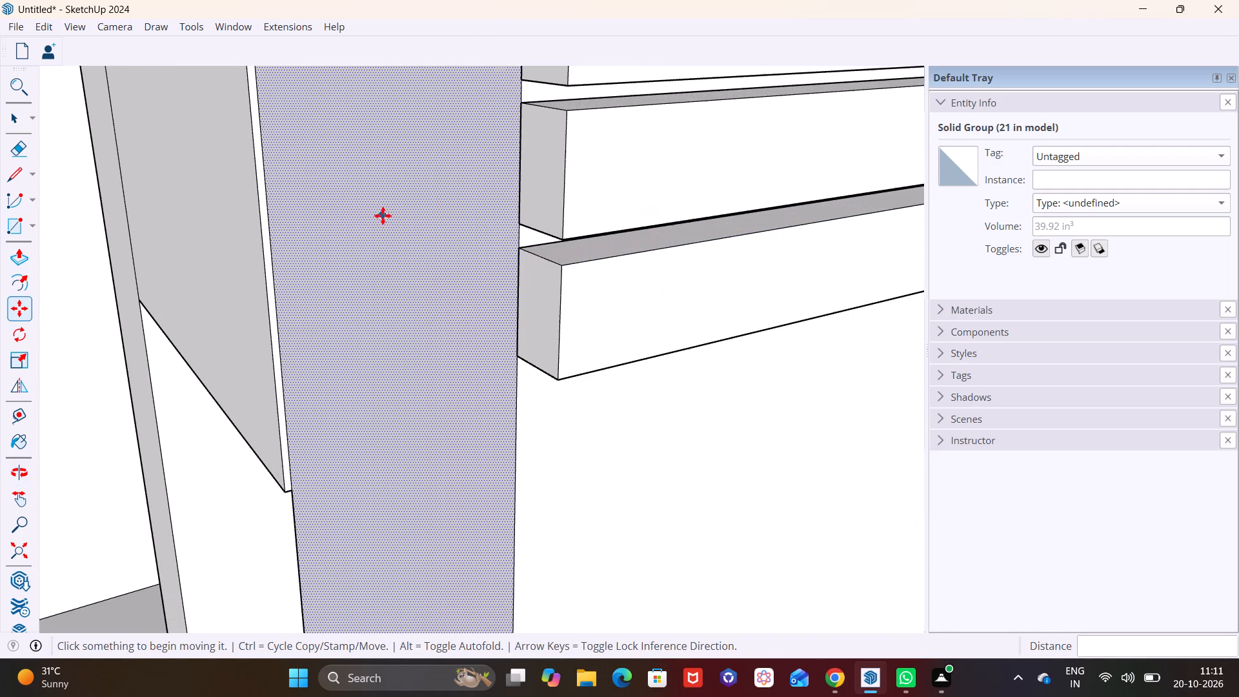
key(space)
click(535, 278)
key(m)
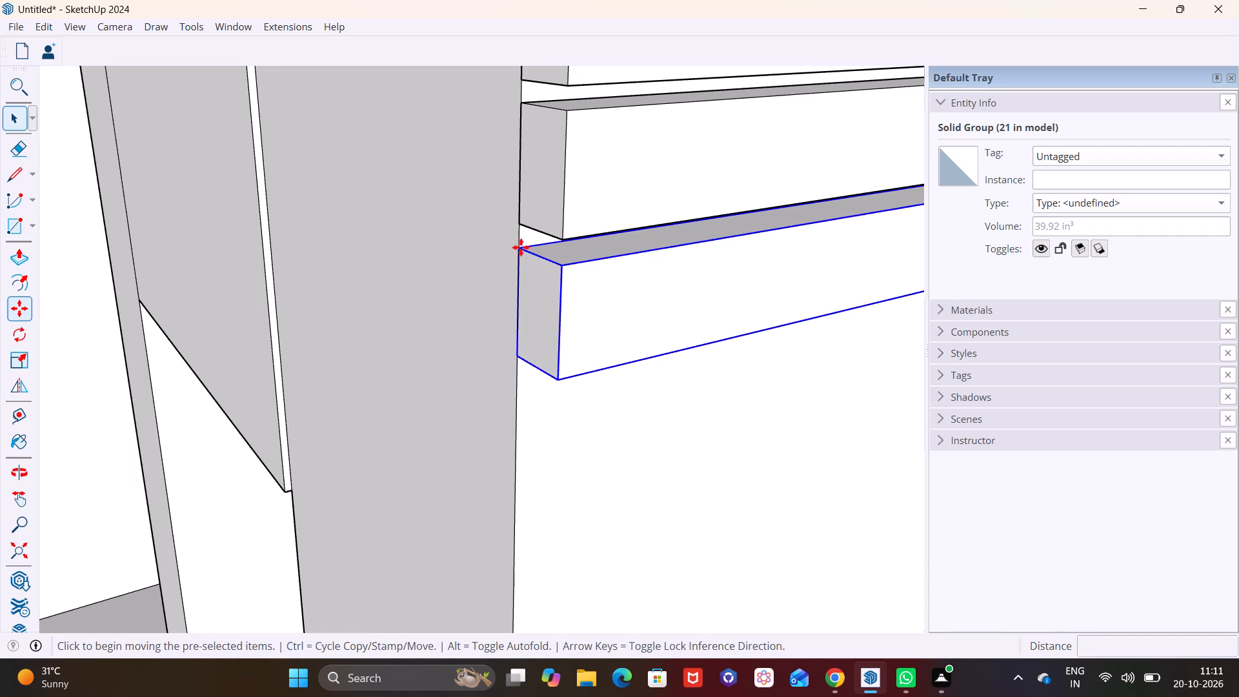
click(519, 245)
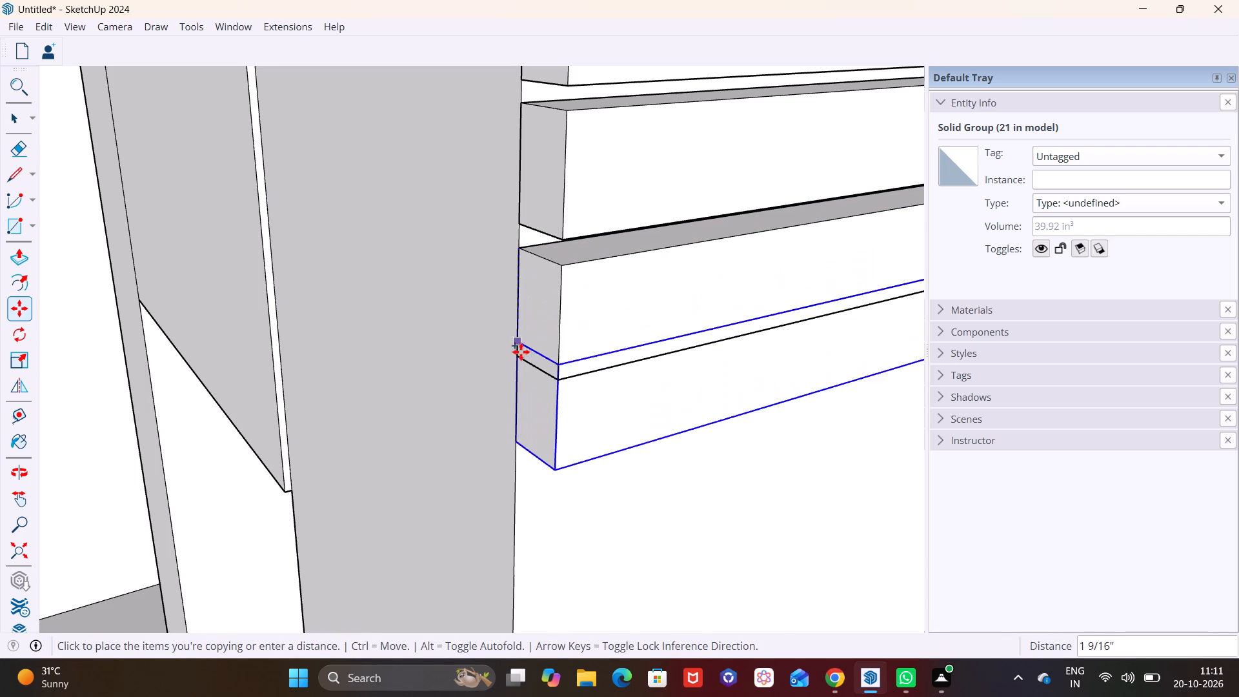
click(519, 367)
Add four more short strip copies down the left post, each about 2 1/4" below the previous one.
middle_drag(577, 361, 435, 123)
click(405, 169)
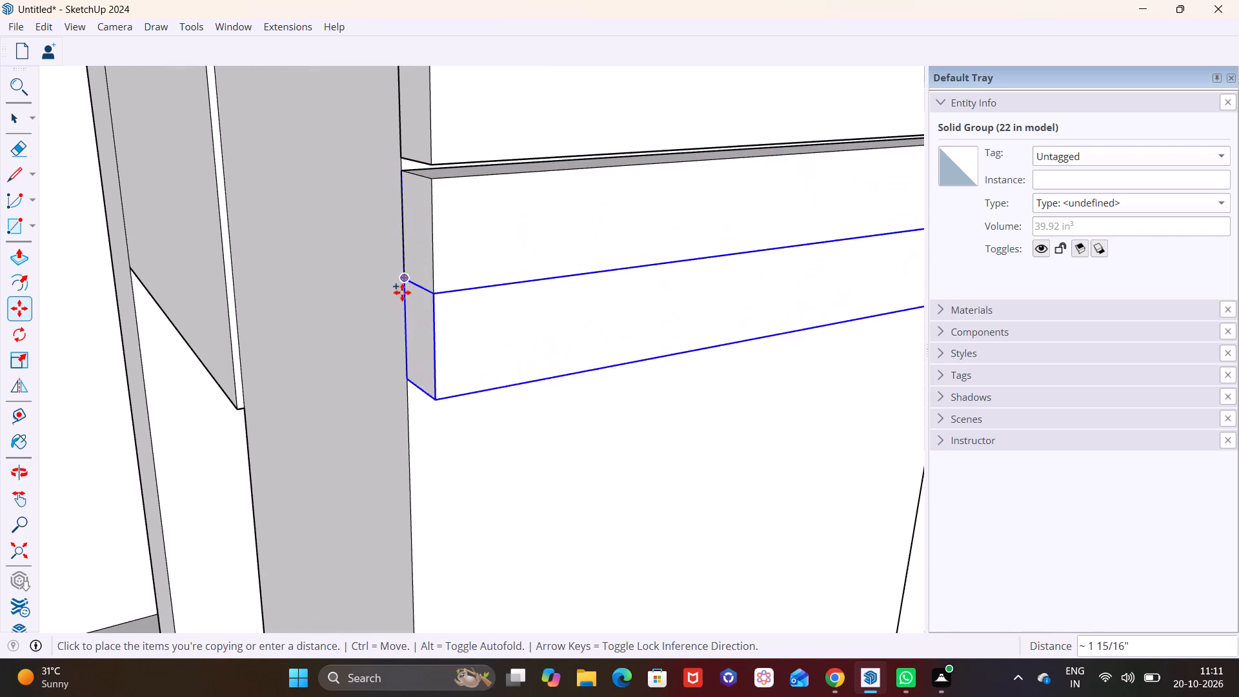
click(402, 292)
click(405, 290)
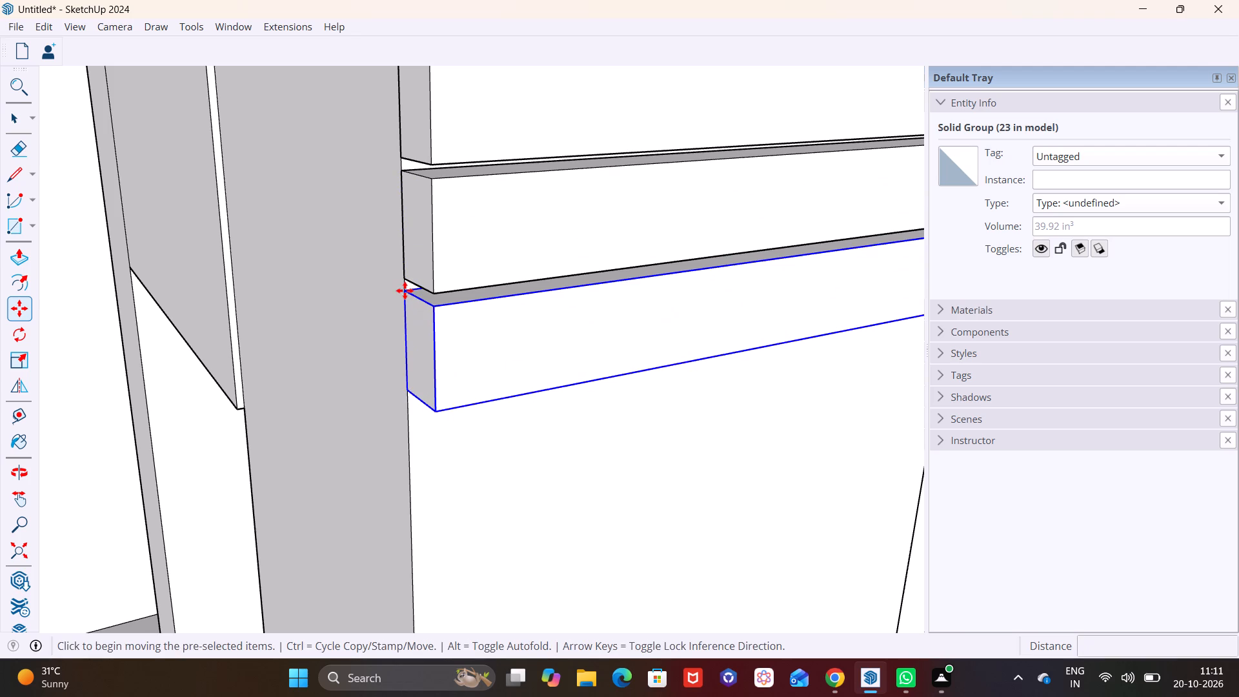
click(407, 405)
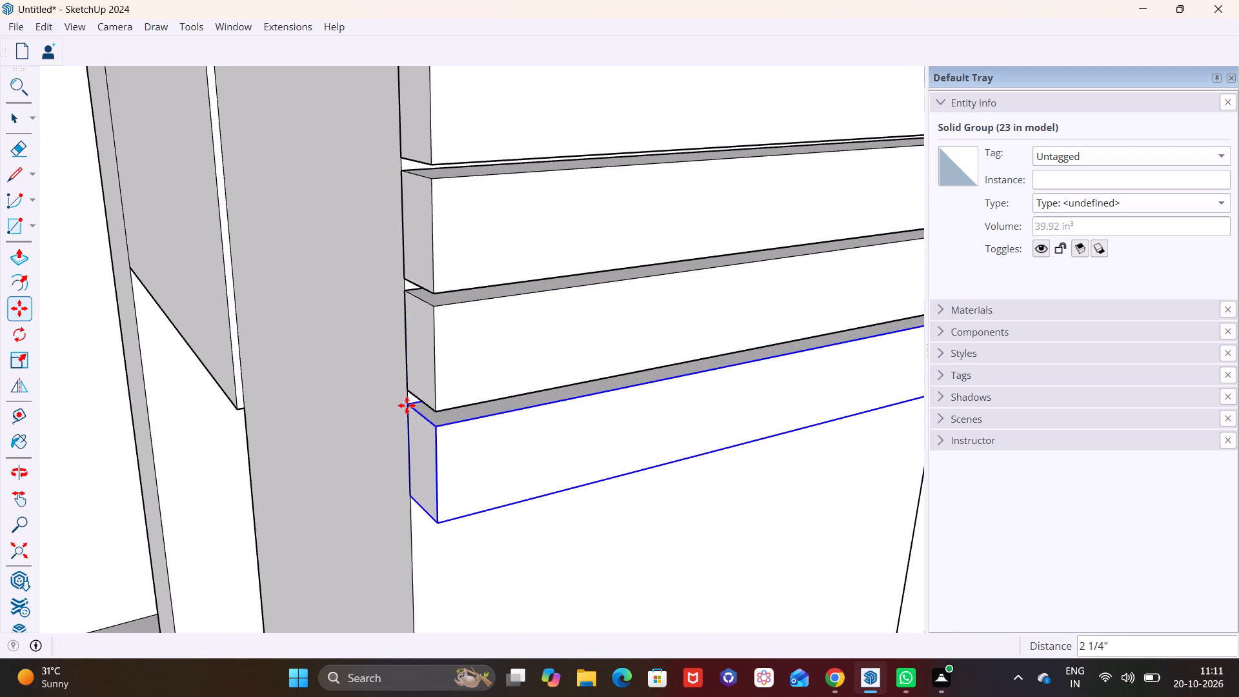
shift+middle_drag(452, 398, 370, 164)
click(333, 185)
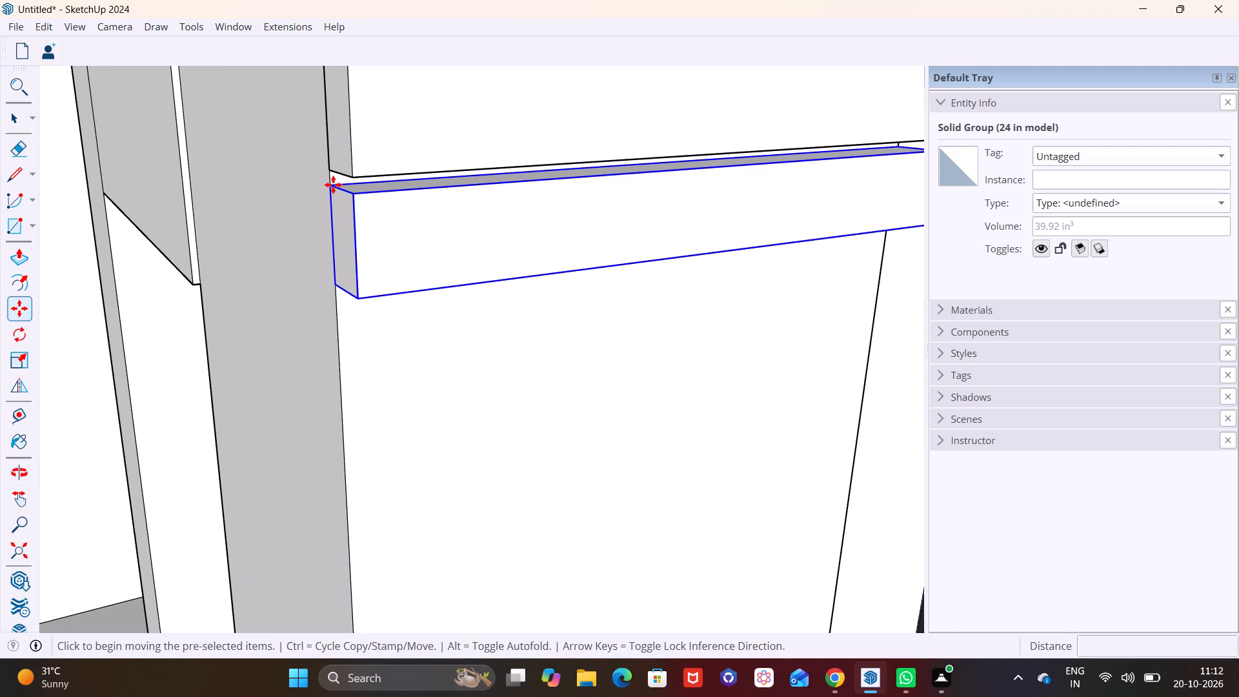
click(330, 295)
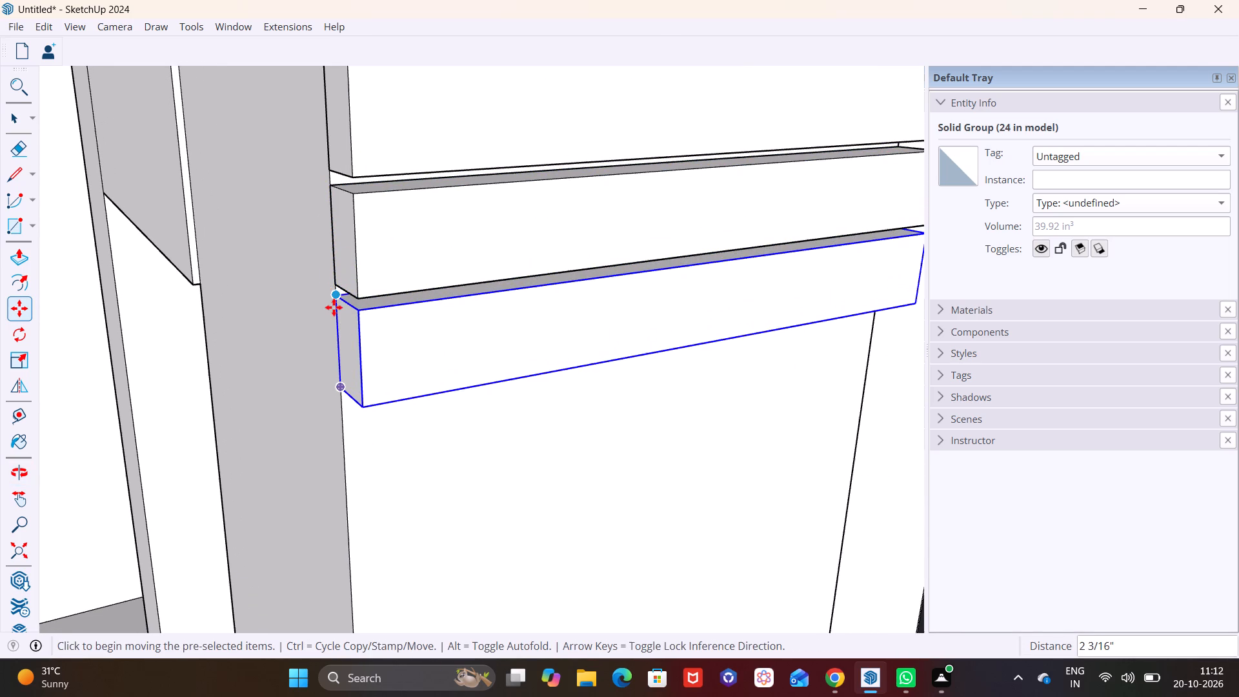
click(336, 296)
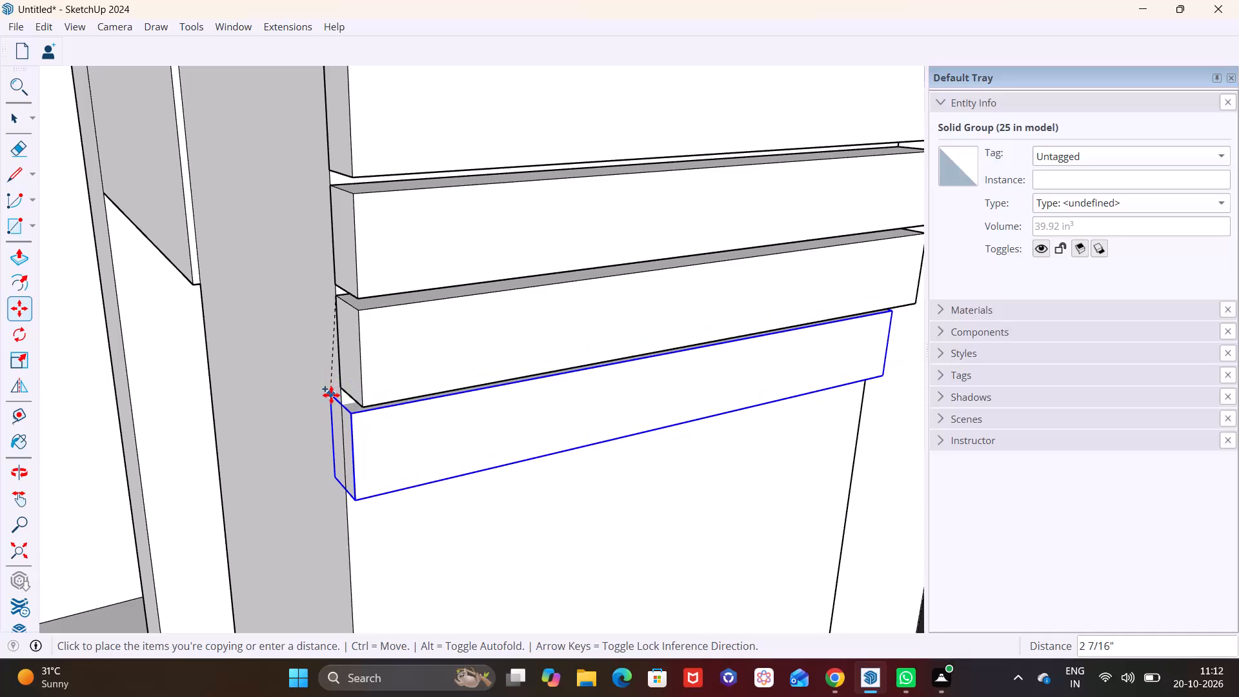
click(339, 398)
Copy the lowest short strip down the left post four times, each about 2 1/4" below the previous one.
shift+middle_drag(397, 394, 372, 144)
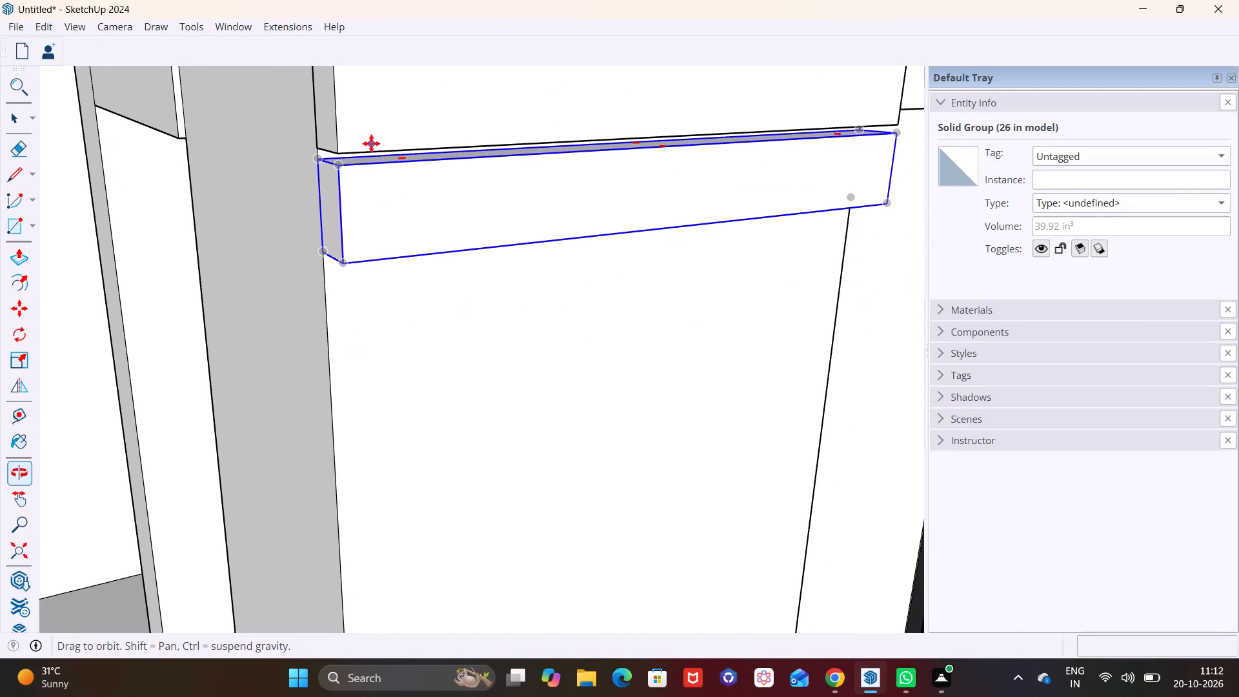
click(320, 161)
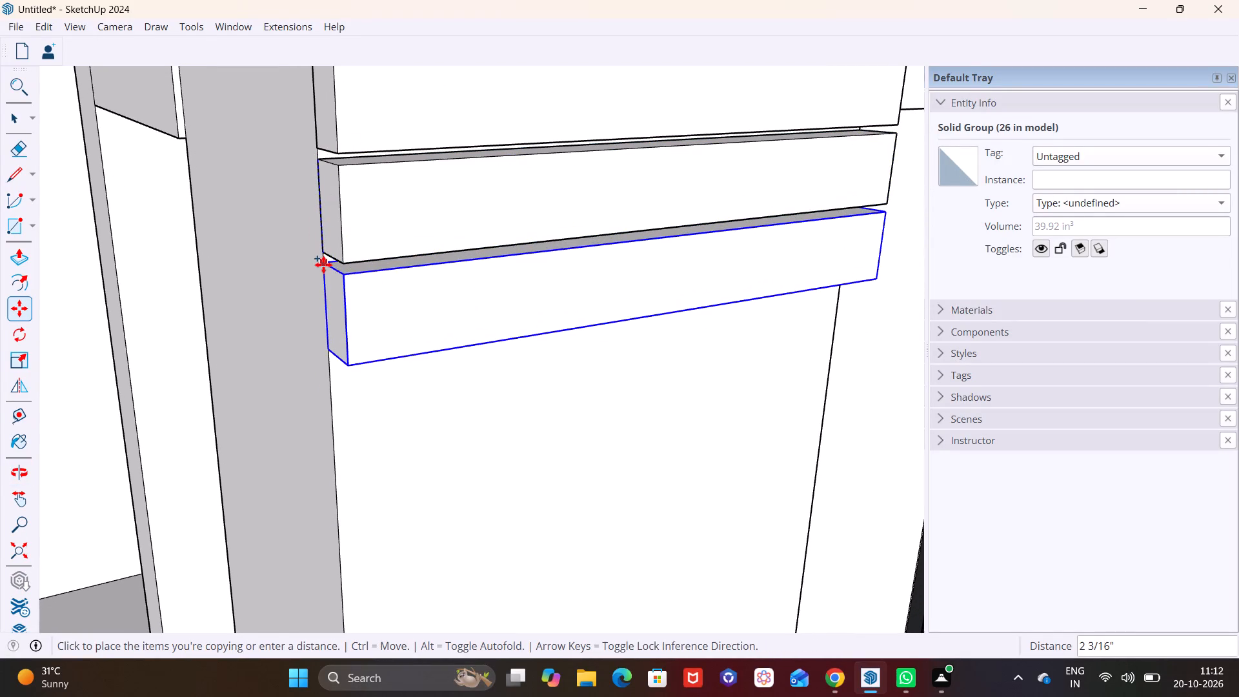
click(323, 265)
click(327, 263)
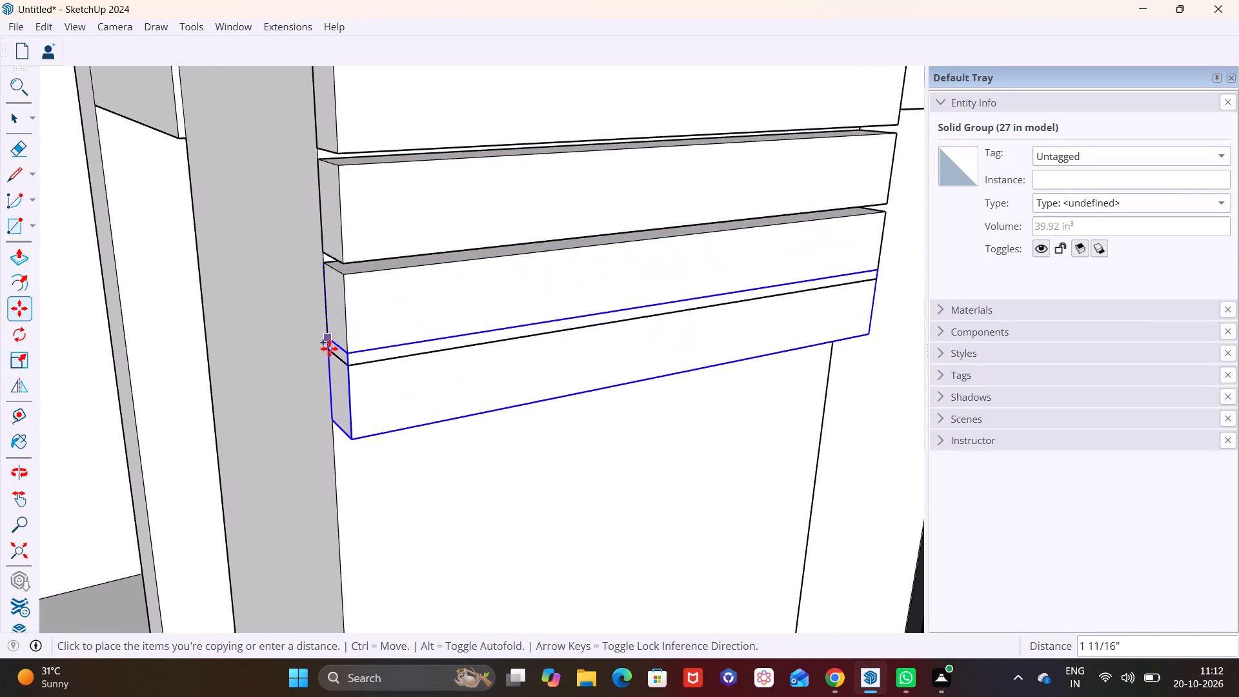
click(329, 365)
shift+middle_drag(385, 343, 325, 117)
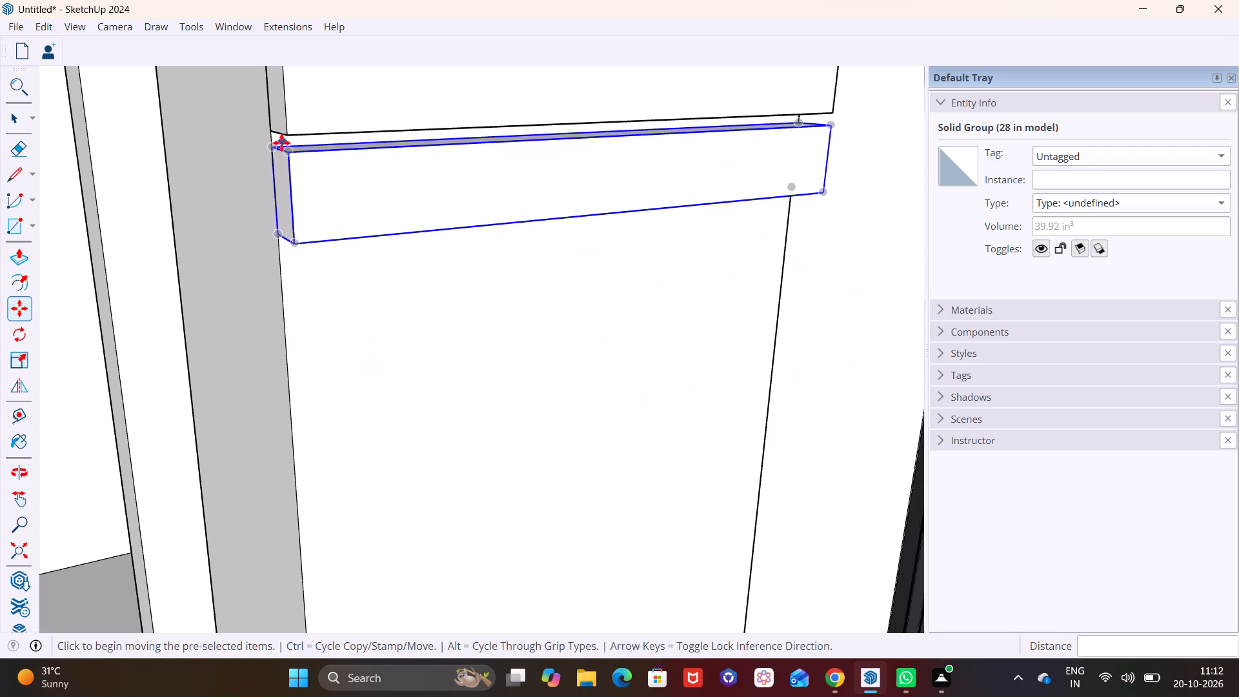
click(272, 146)
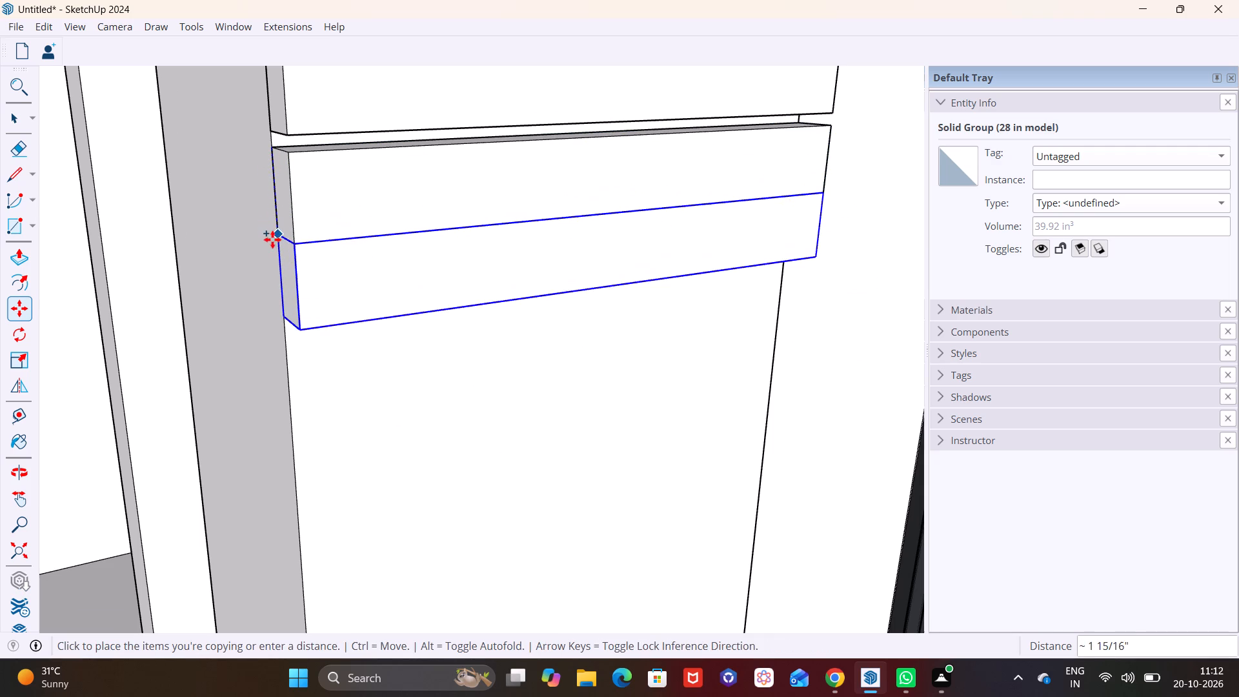
click(273, 246)
click(278, 248)
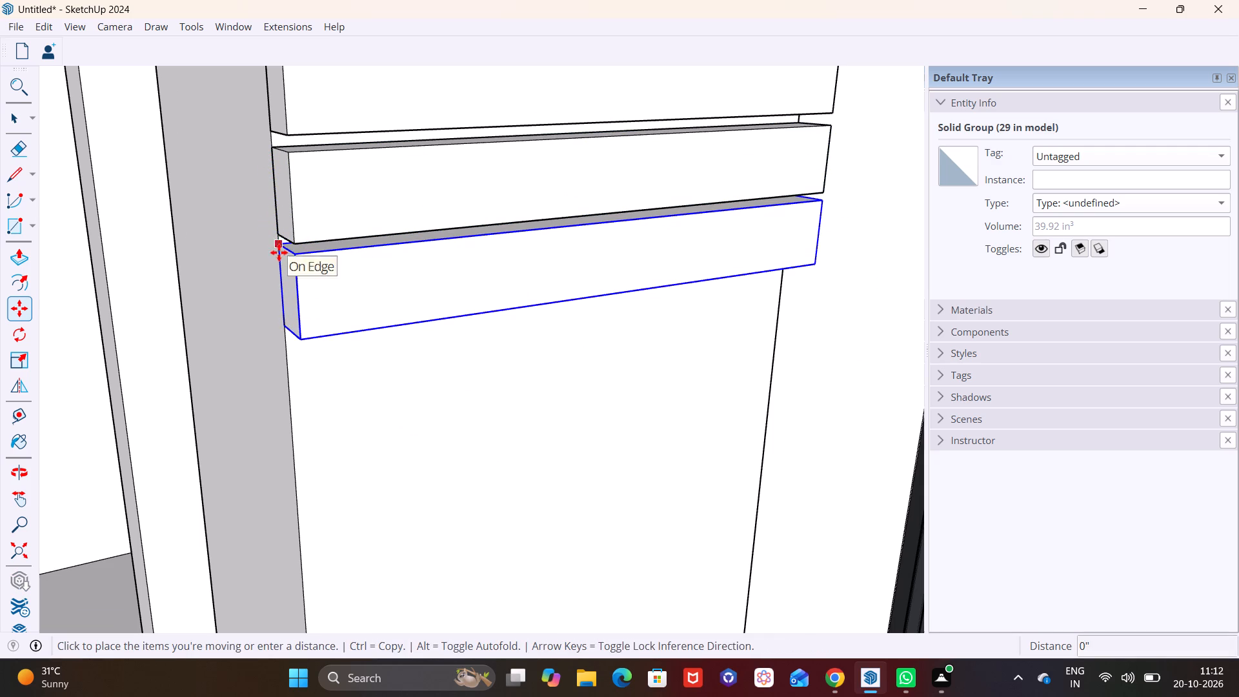
click(282, 338)
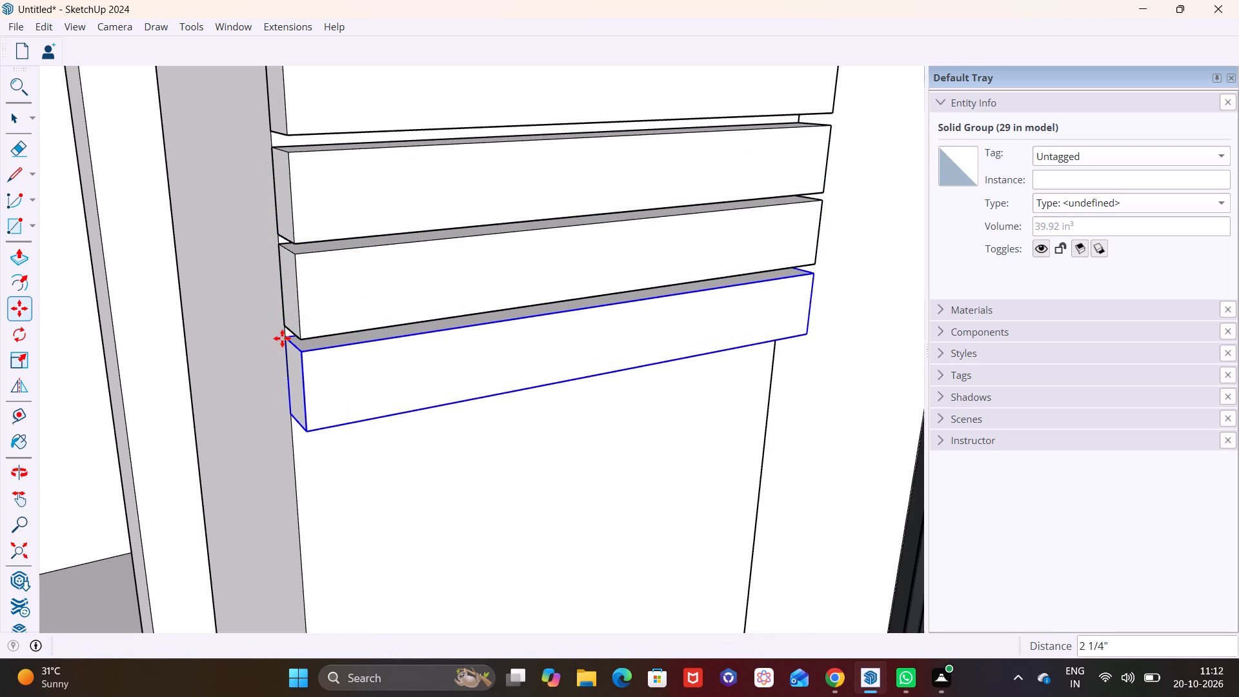
Add two more short strip copies down the left post, spaced about 2 5/16" and 2 3/16", and clear the selection.
middle_drag(341, 315, 327, 121)
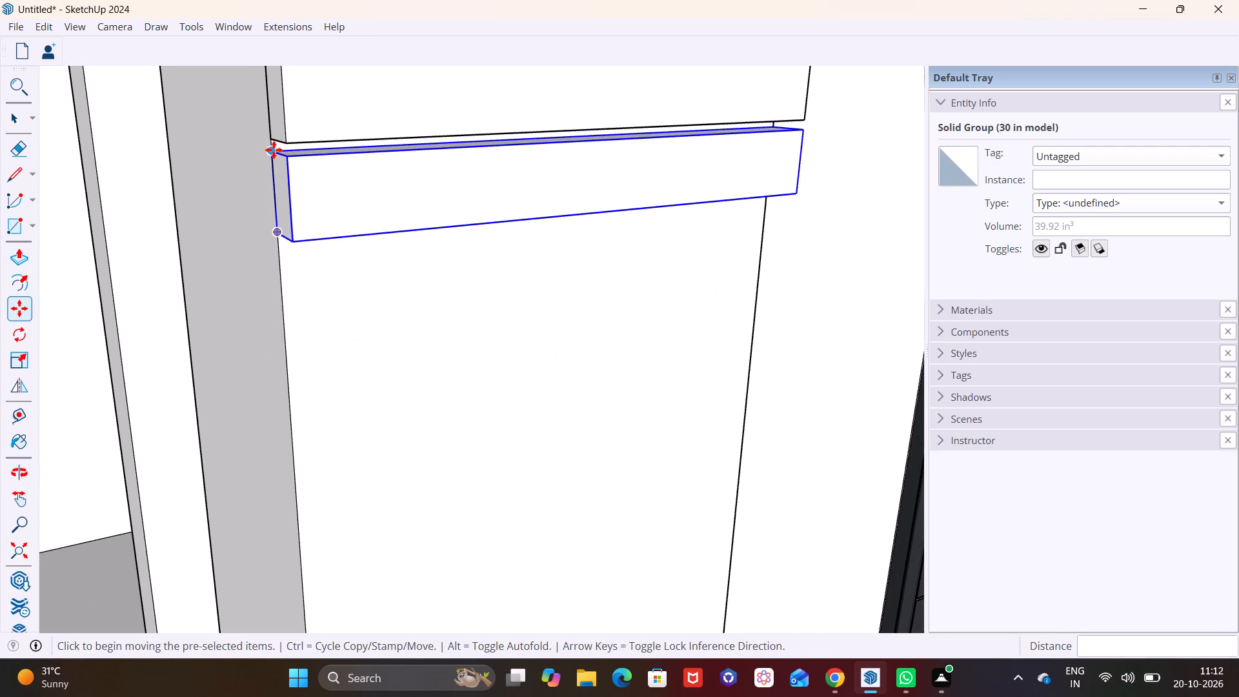
click(274, 150)
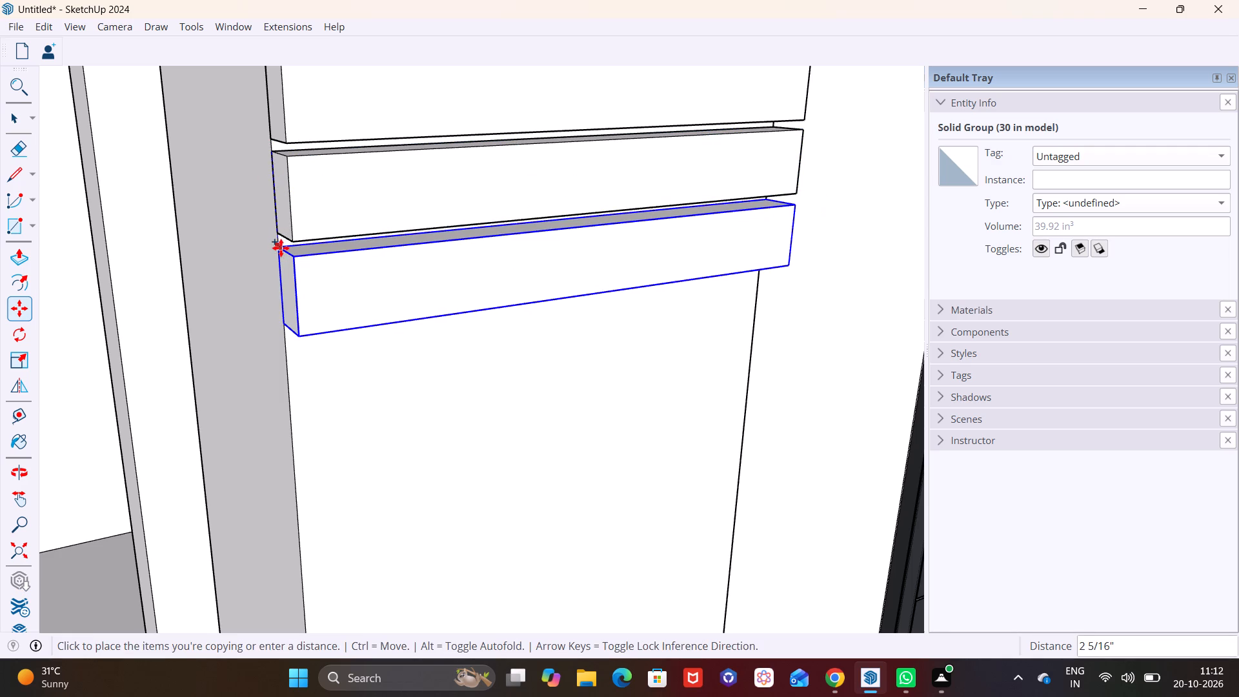
click(282, 244)
middle_drag(316, 236, 292, 85)
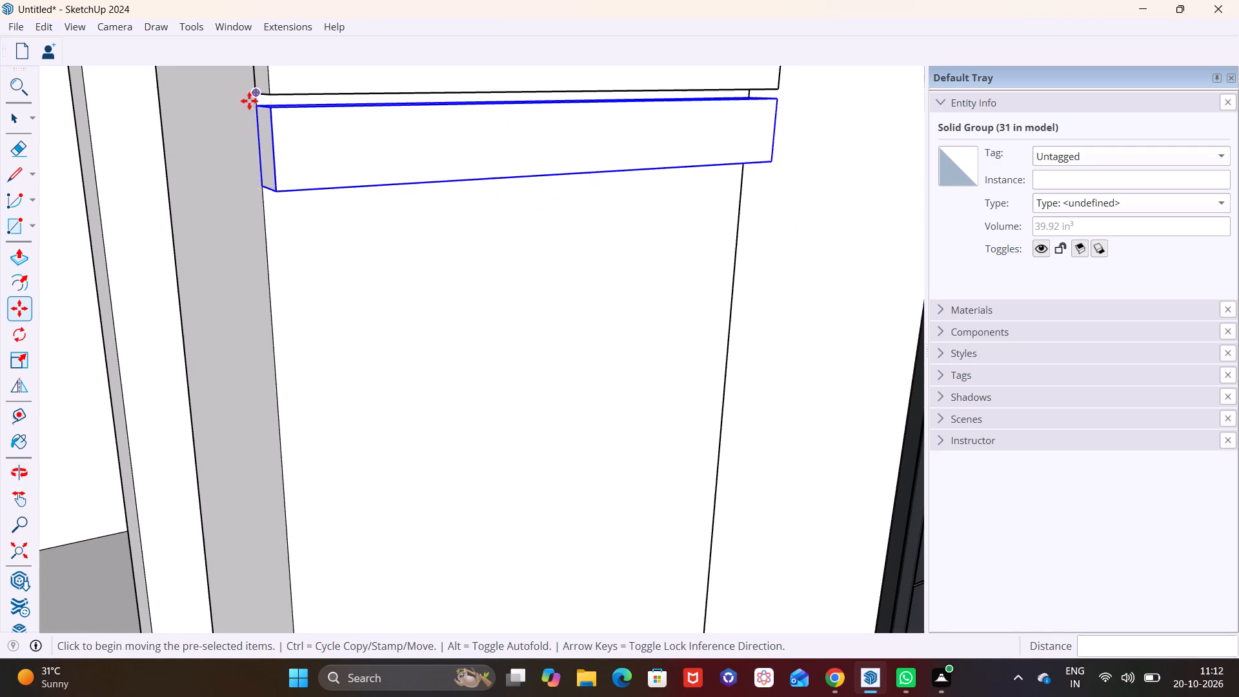
click(256, 106)
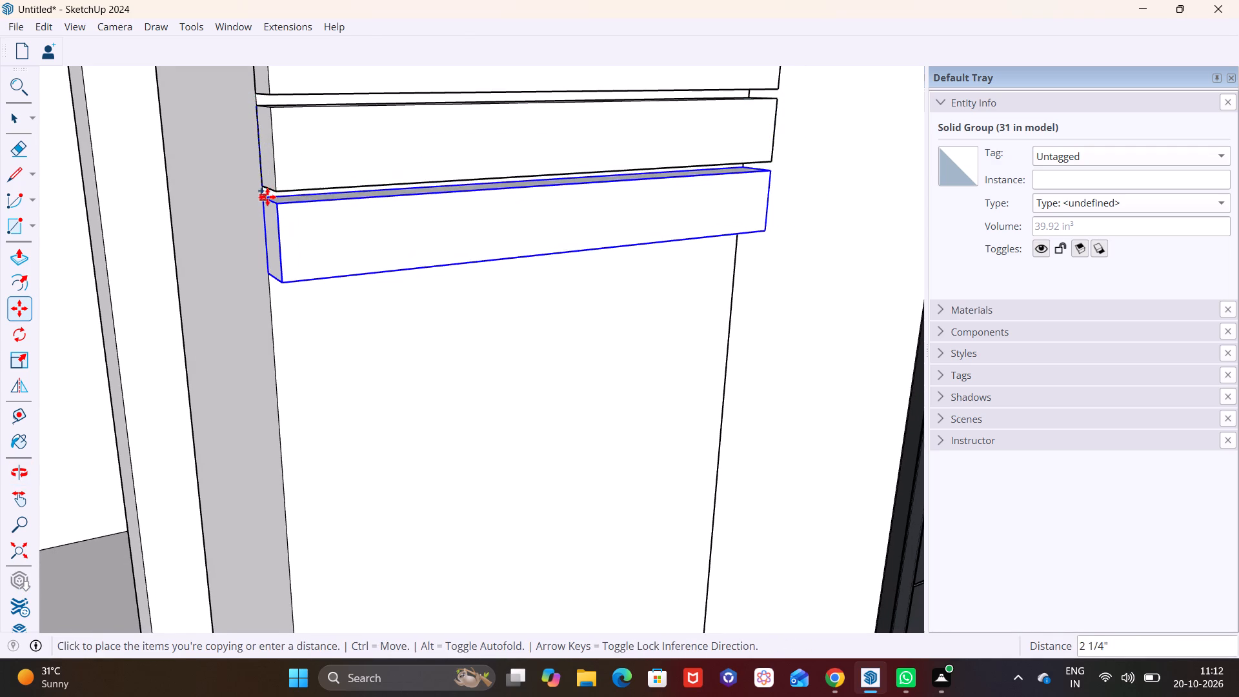
click(267, 197)
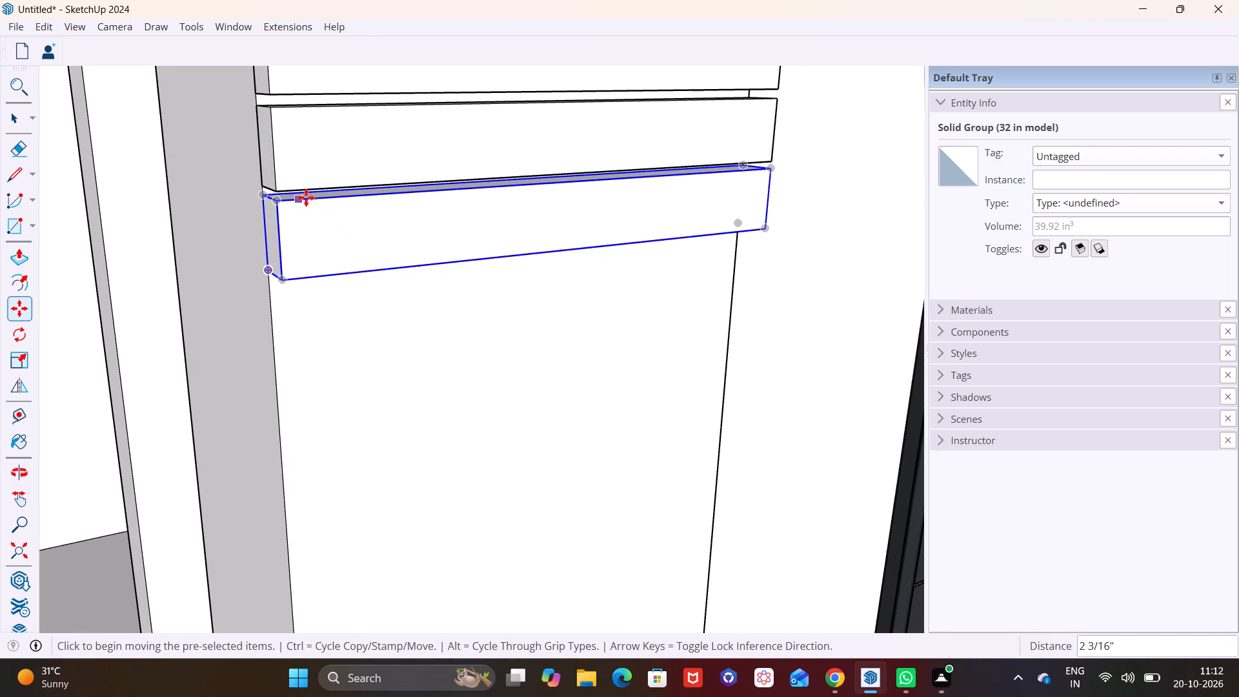
key(space)
click(428, 309)
Copy the frame's lowest full-width strip about 15' 9 7/16" straight down, onto the frame's solid lower part at the base of its opening.
scroll(426, 265, down, 20)
scroll(426, 265, down, 2)
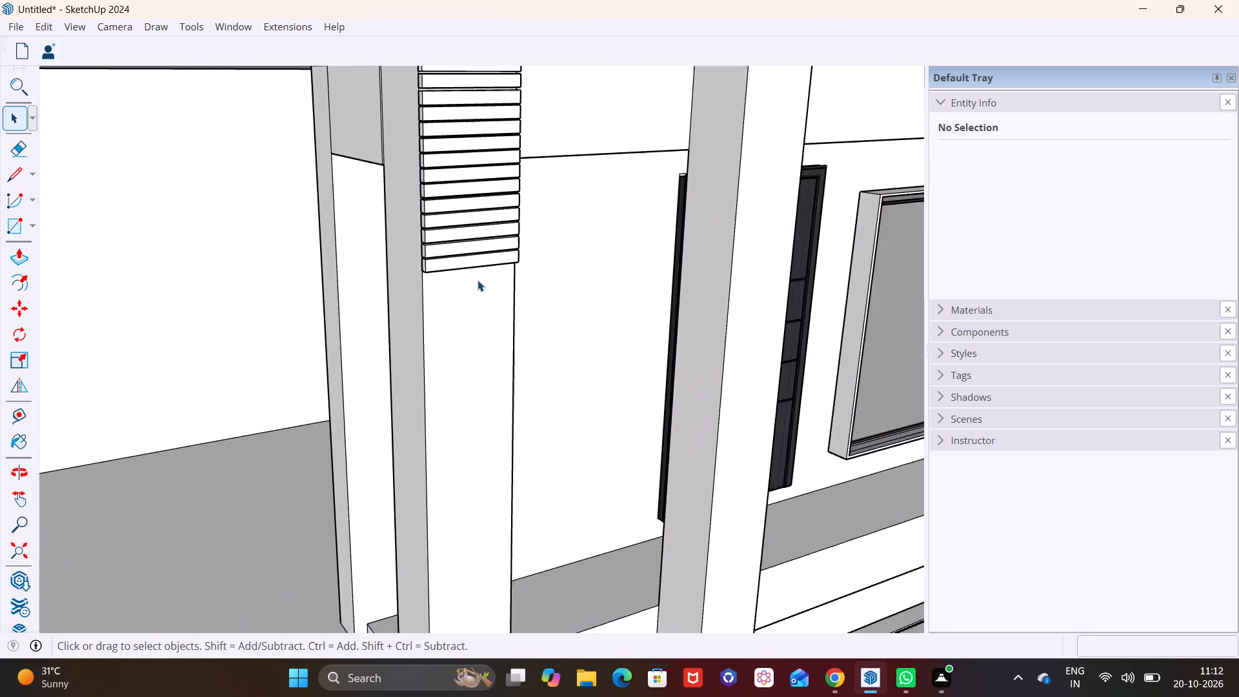
scroll(478, 280, down, 5)
scroll(488, 296, up, 1)
middle_drag(488, 296, 328, 250)
scroll(388, 267, down, 13)
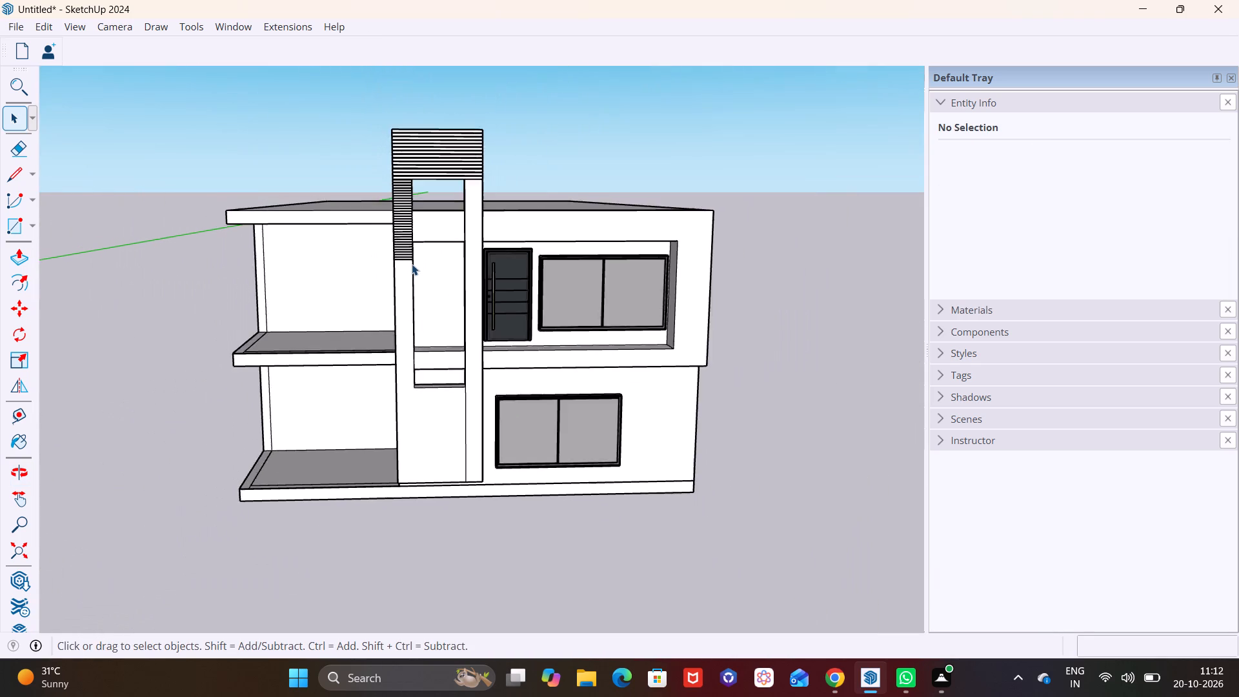
scroll(412, 264, down, 3)
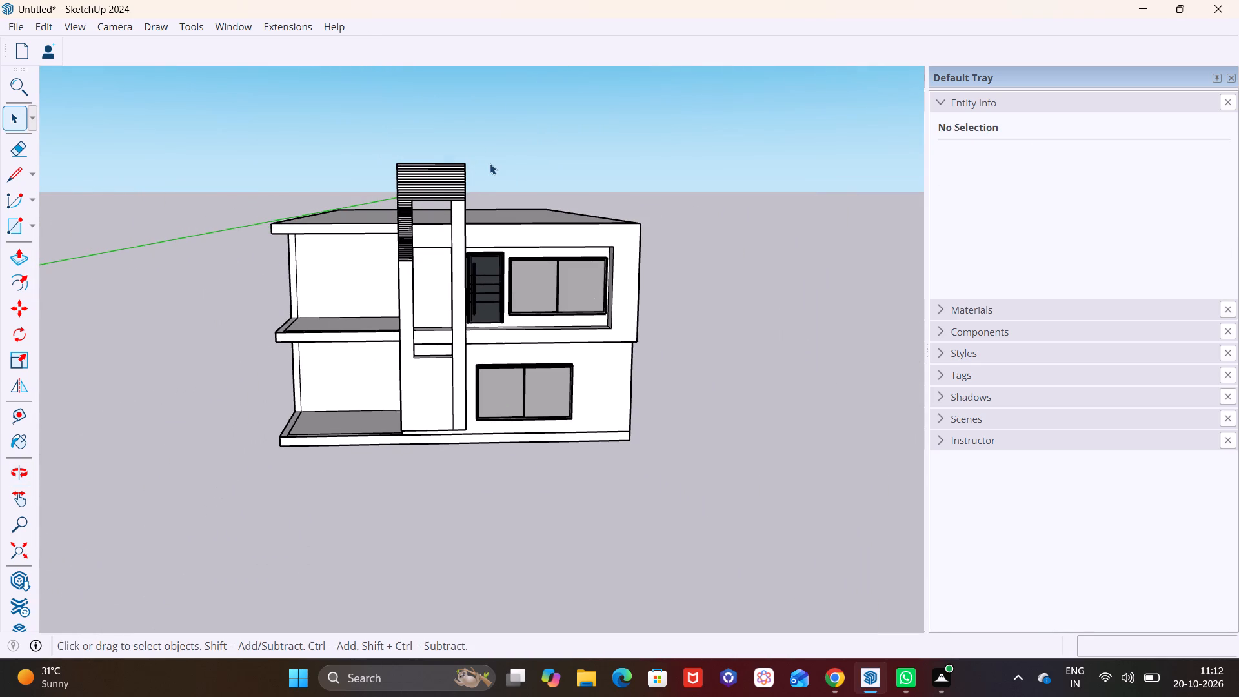
scroll(443, 203, up, 6)
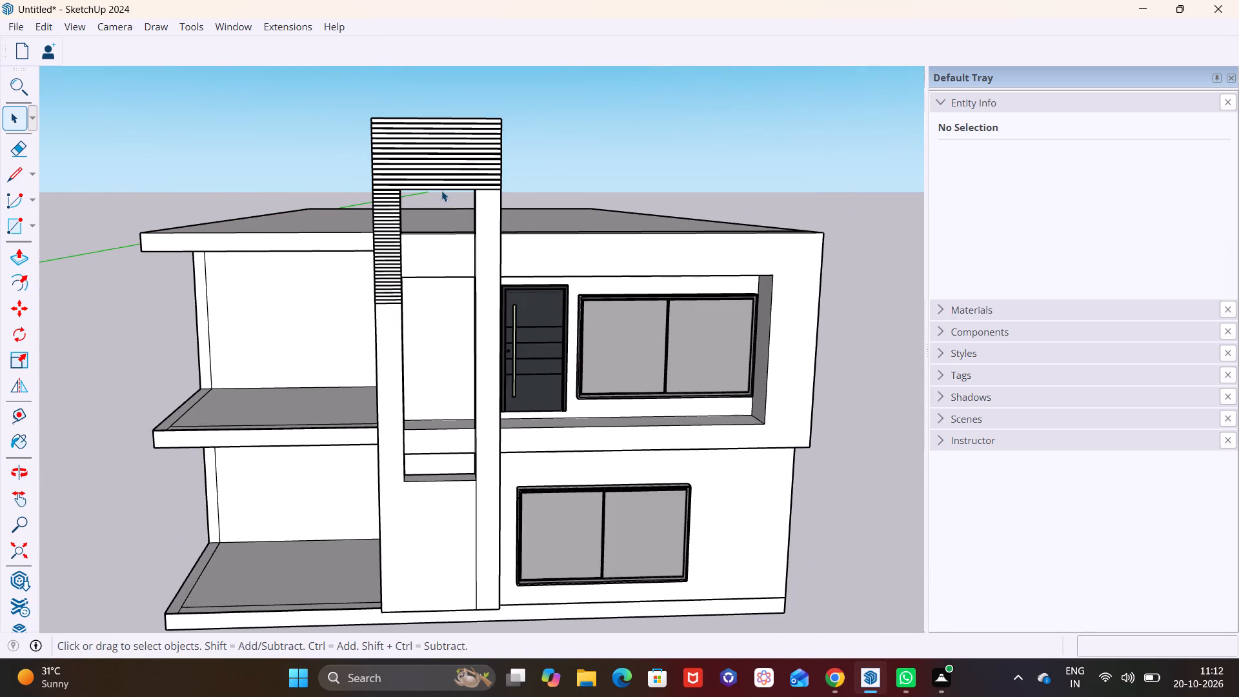
scroll(441, 190, up, 6)
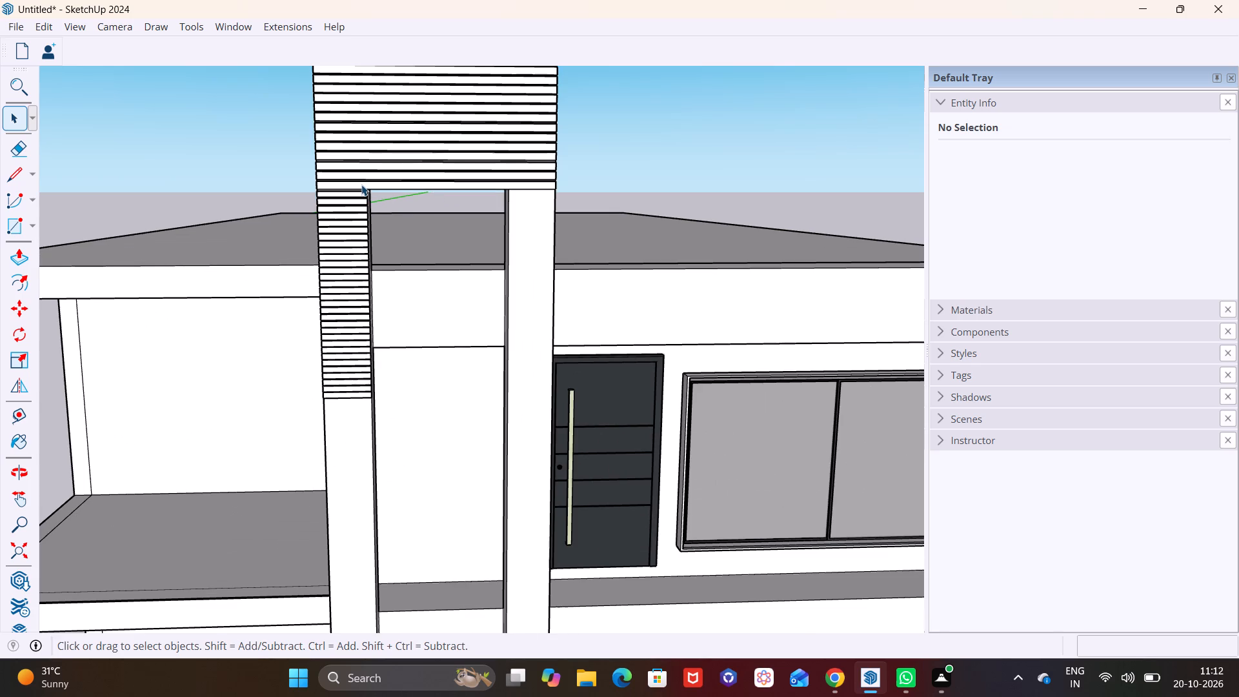
click(361, 185)
middle_drag(371, 181, 601, 243)
scroll(430, 239, up, 10)
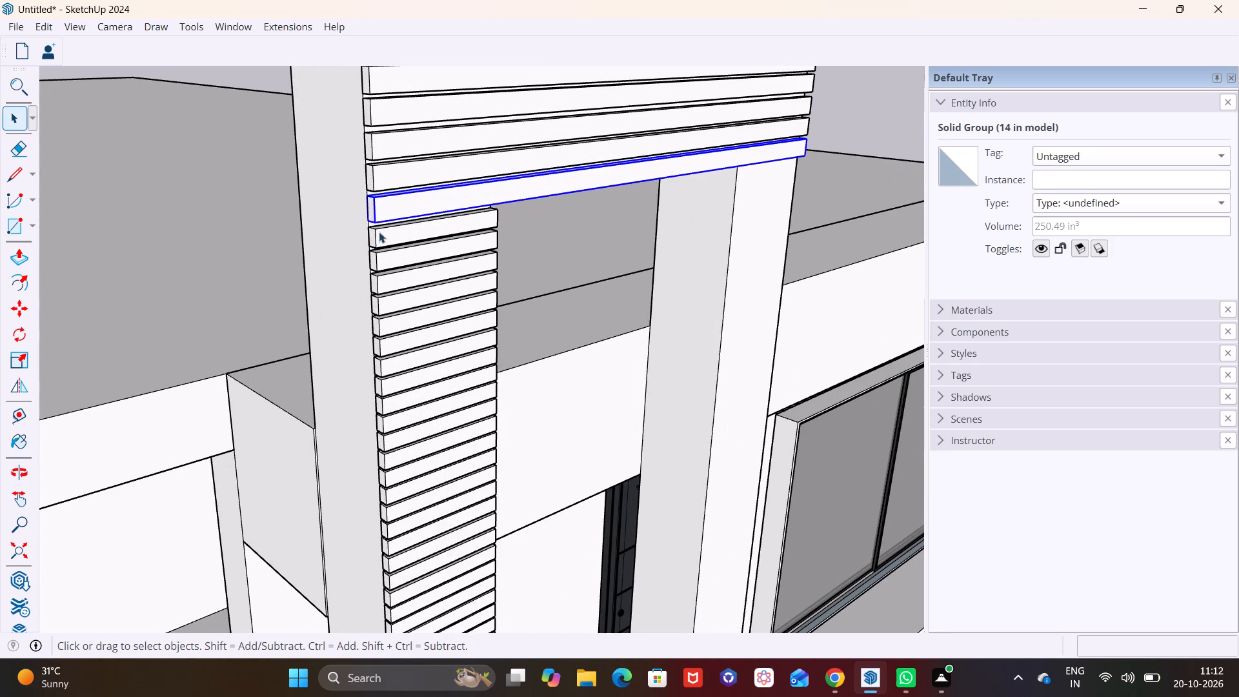
key(m)
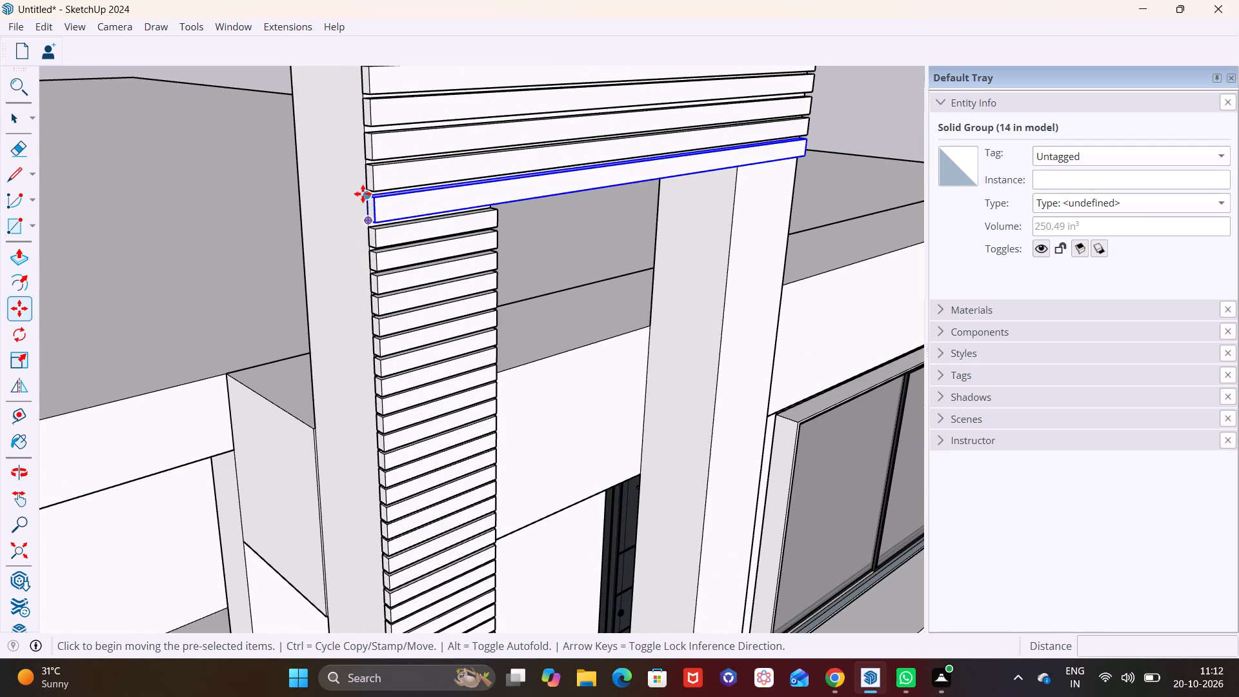
click(363, 194)
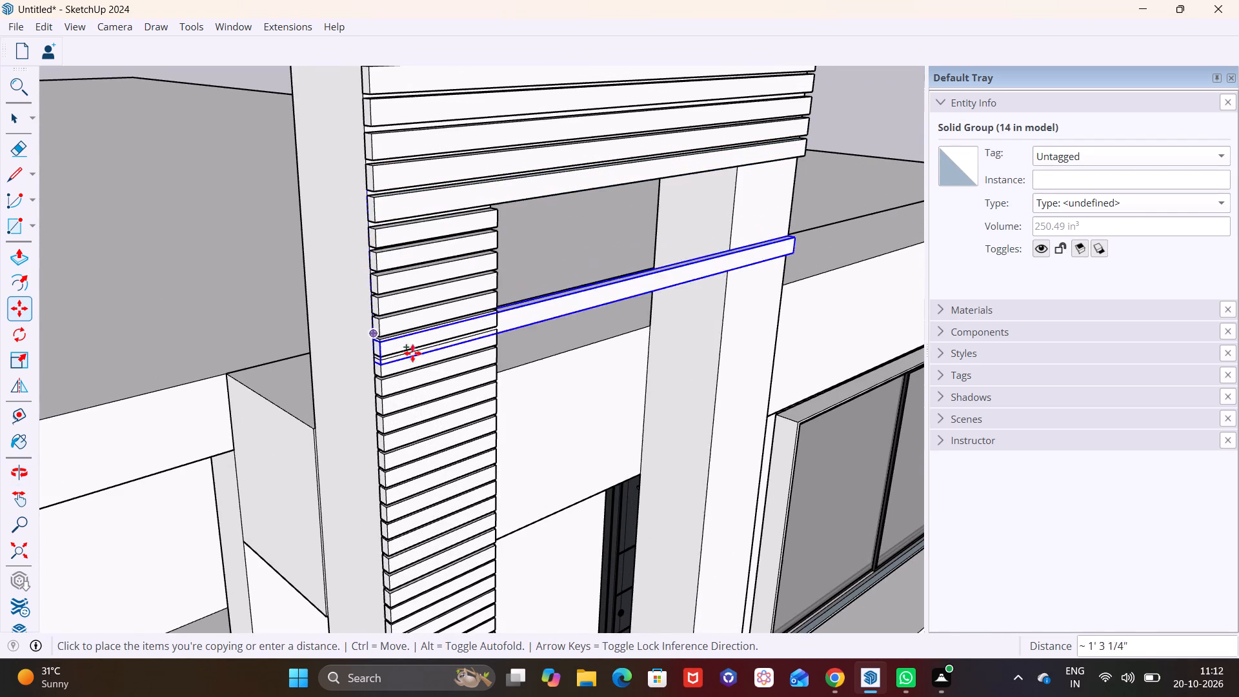
scroll(423, 380, down, 3)
shift+middle_drag(437, 412, 292, 103)
shift+middle_drag(212, 385, 338, 79)
shift+middle_drag(493, 343, 427, 270)
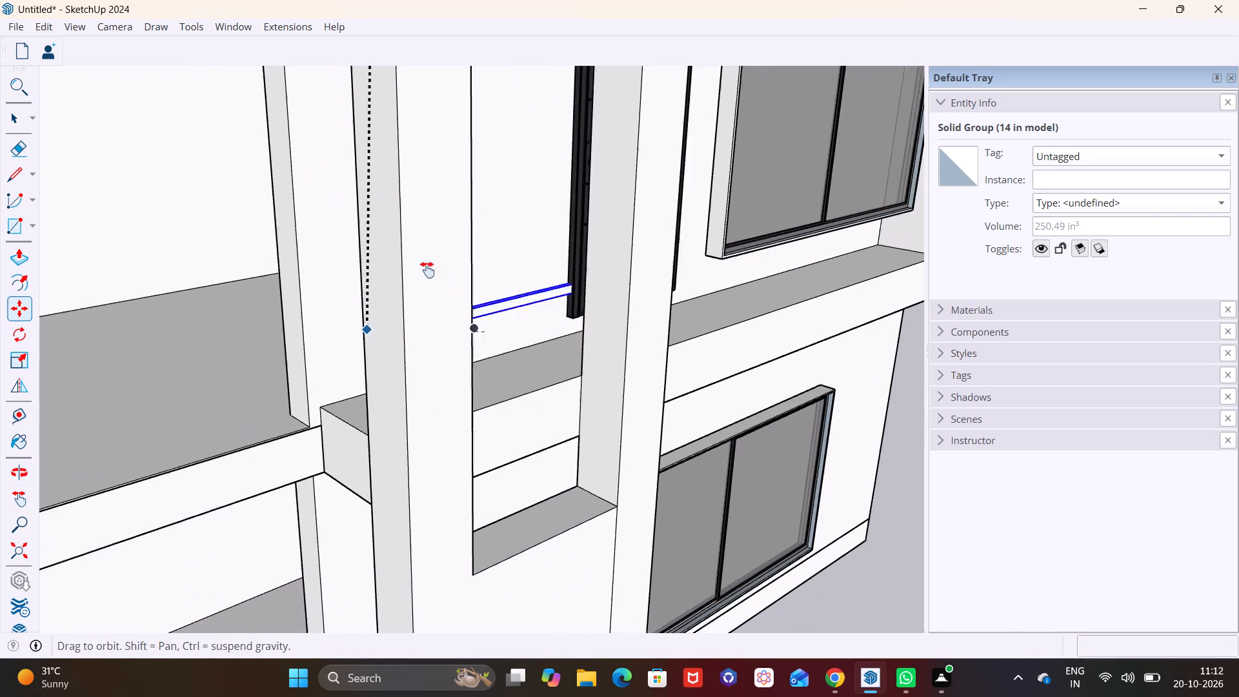
shift+middle_drag(427, 270, 388, 169)
shift+middle_drag(394, 443, 330, 263)
scroll(310, 274, up, 7)
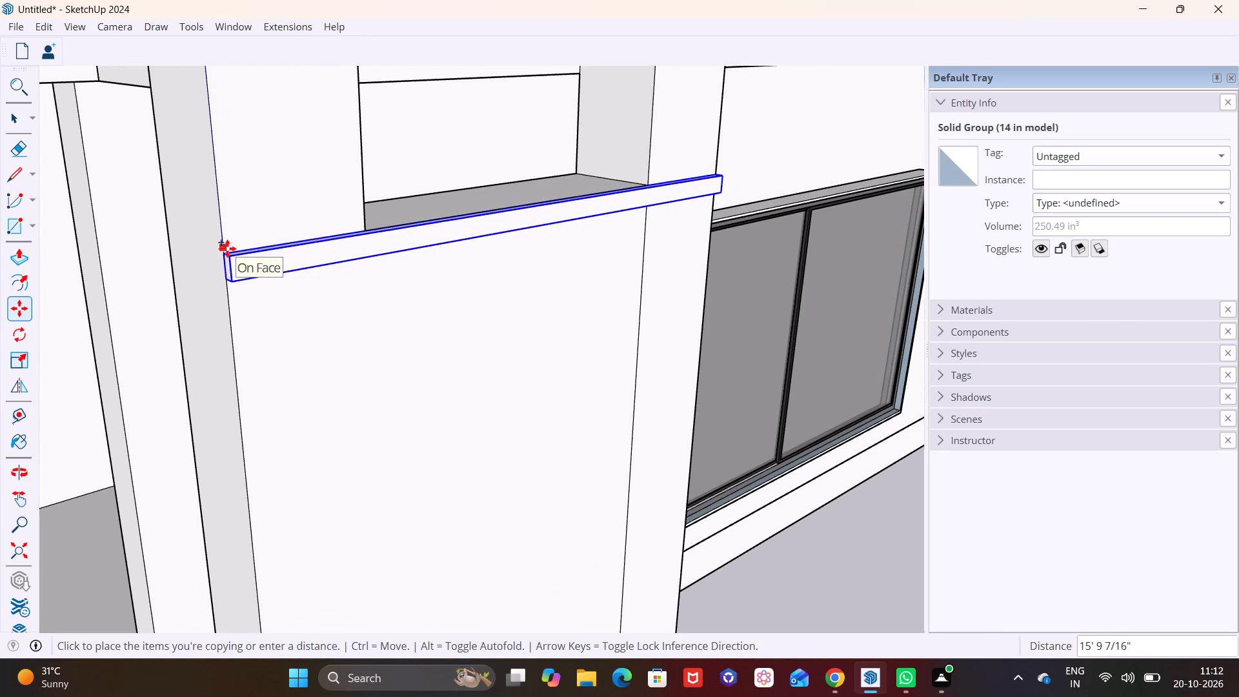
click(227, 248)
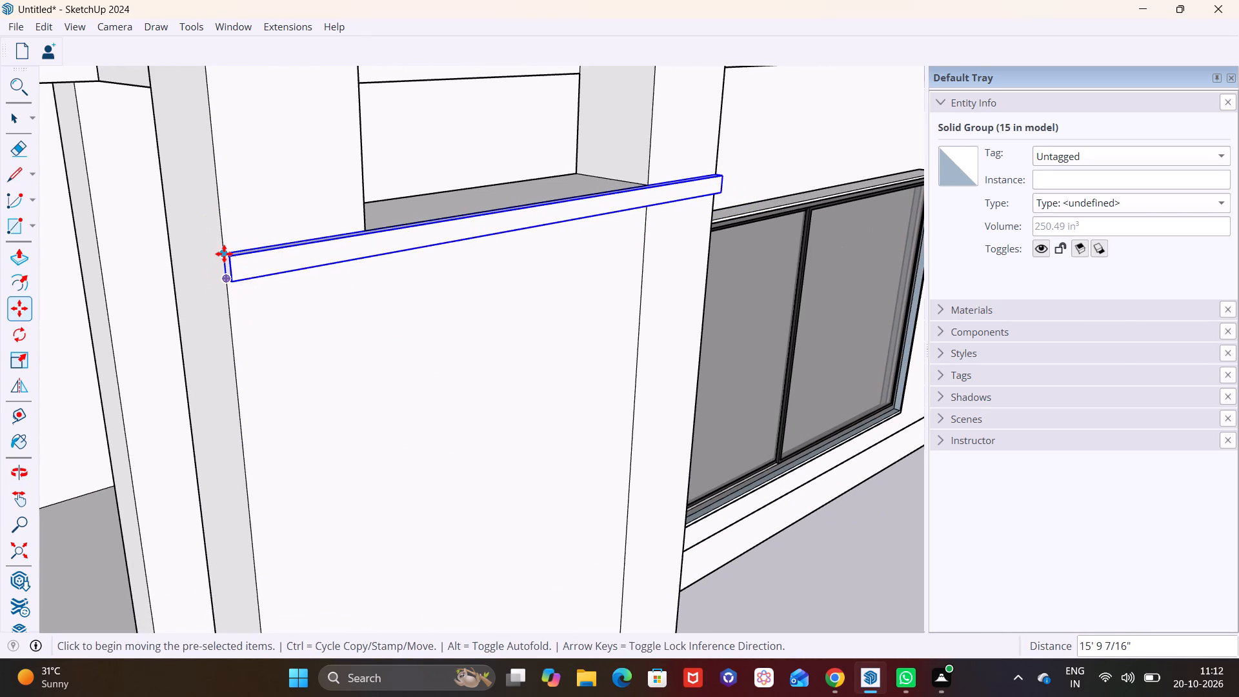
Copy the lower full-width strip downward twice with narrow gaps, the second copy about 3 3/8" below the first.
click(224, 254)
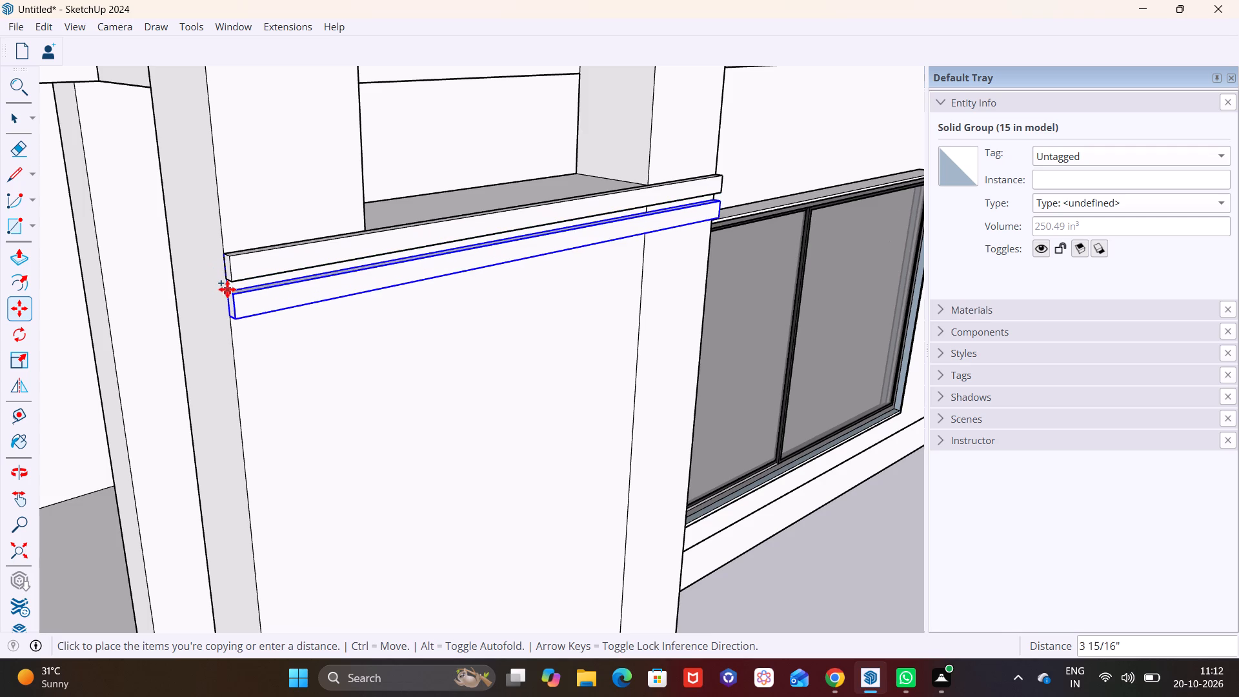
click(227, 289)
click(226, 291)
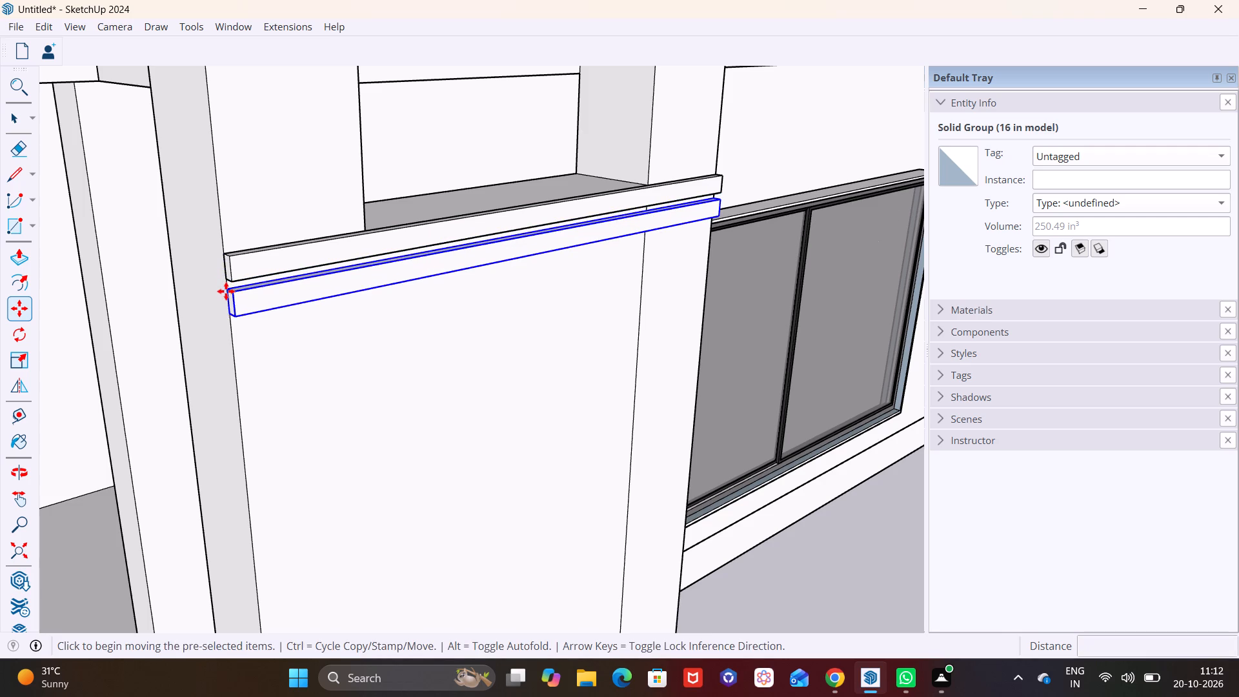
click(227, 322)
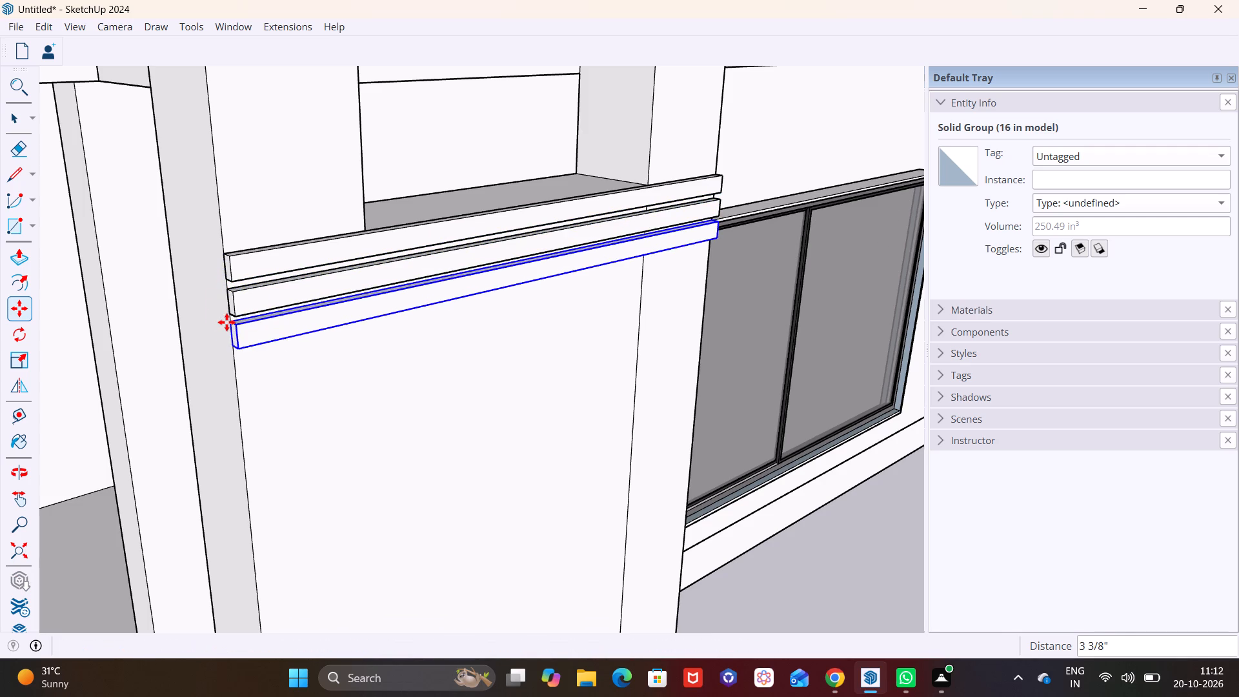
click(234, 325)
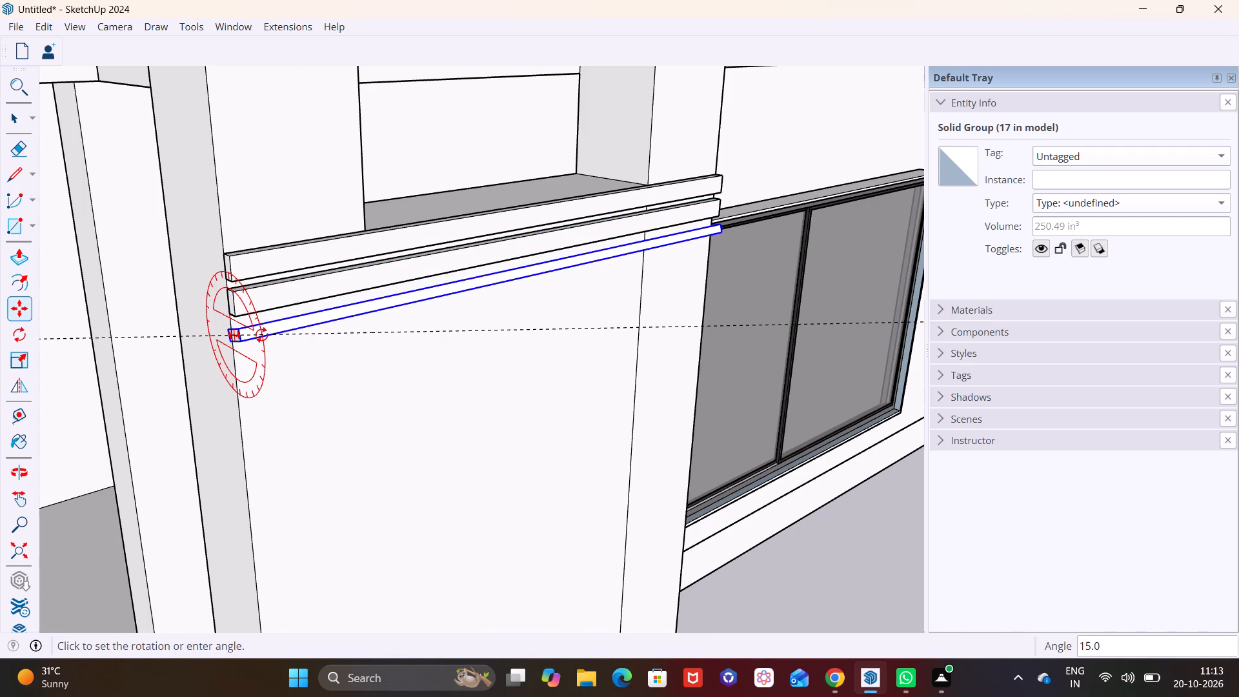
key(space)
Add two more full-width strip copies below the opening, about 3 1/16" and 3 5/16" further down in turn.
scroll(275, 326, up, 1)
middle_drag(276, 326, 259, 273)
shift+middle_drag(365, 314, 370, 220)
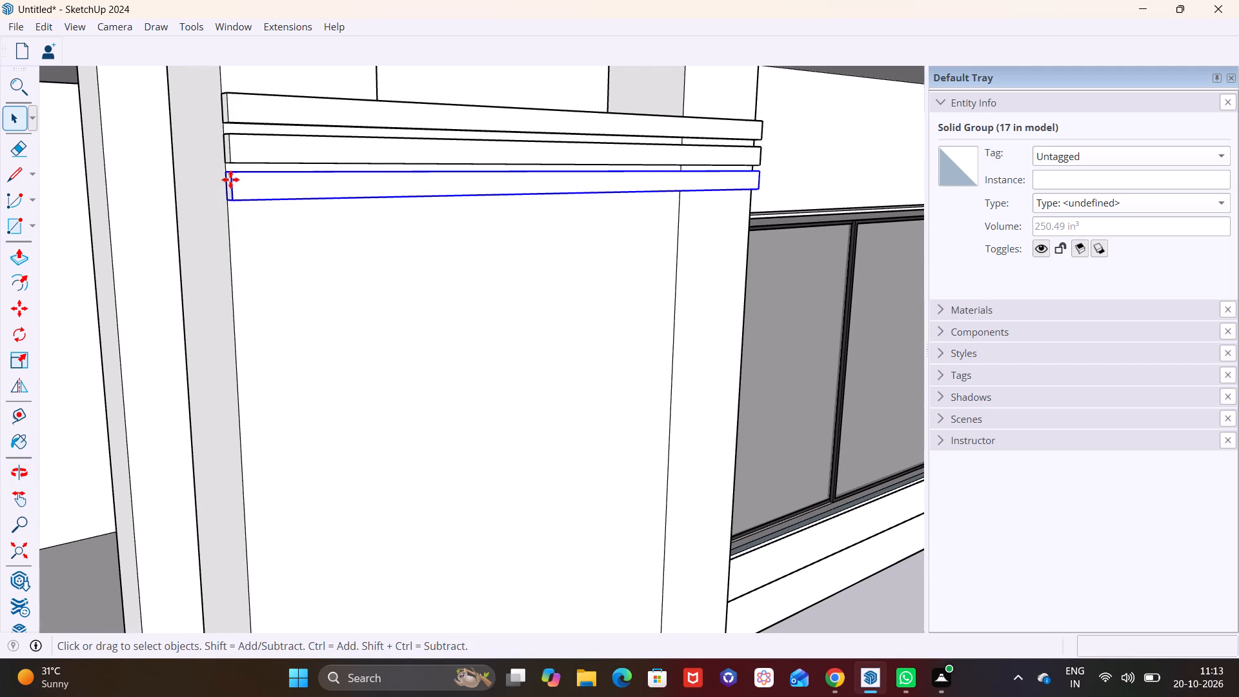
key(m)
click(223, 173)
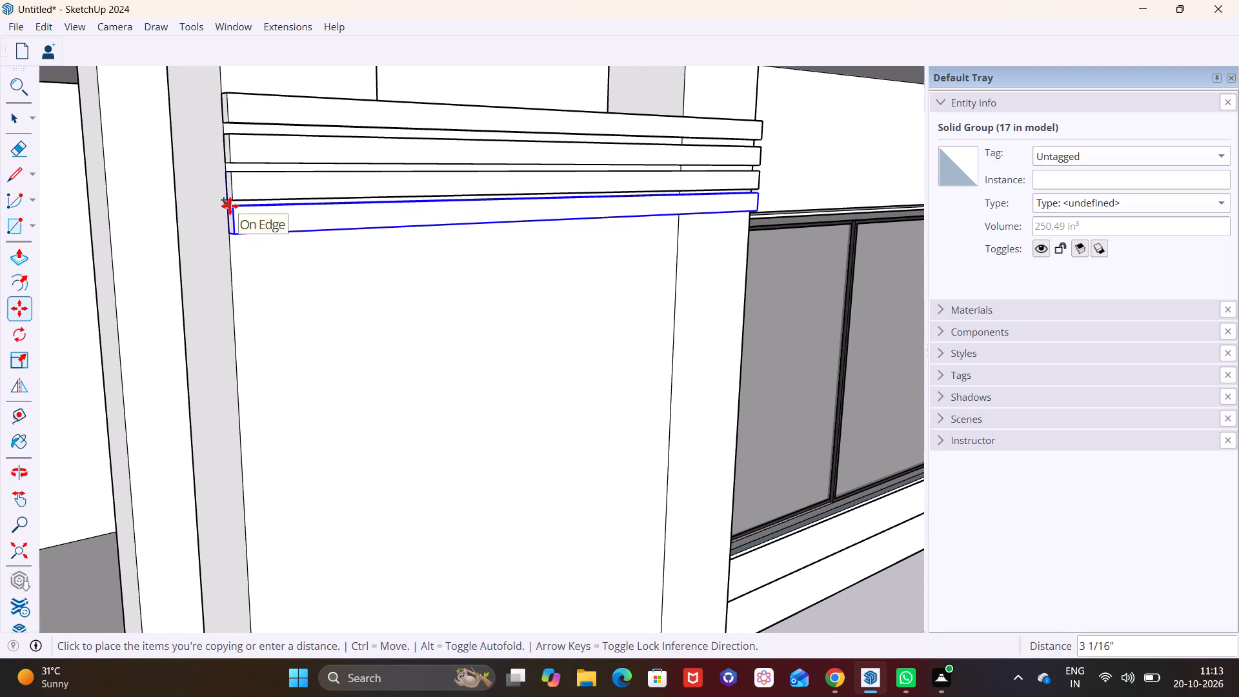
click(230, 206)
click(228, 207)
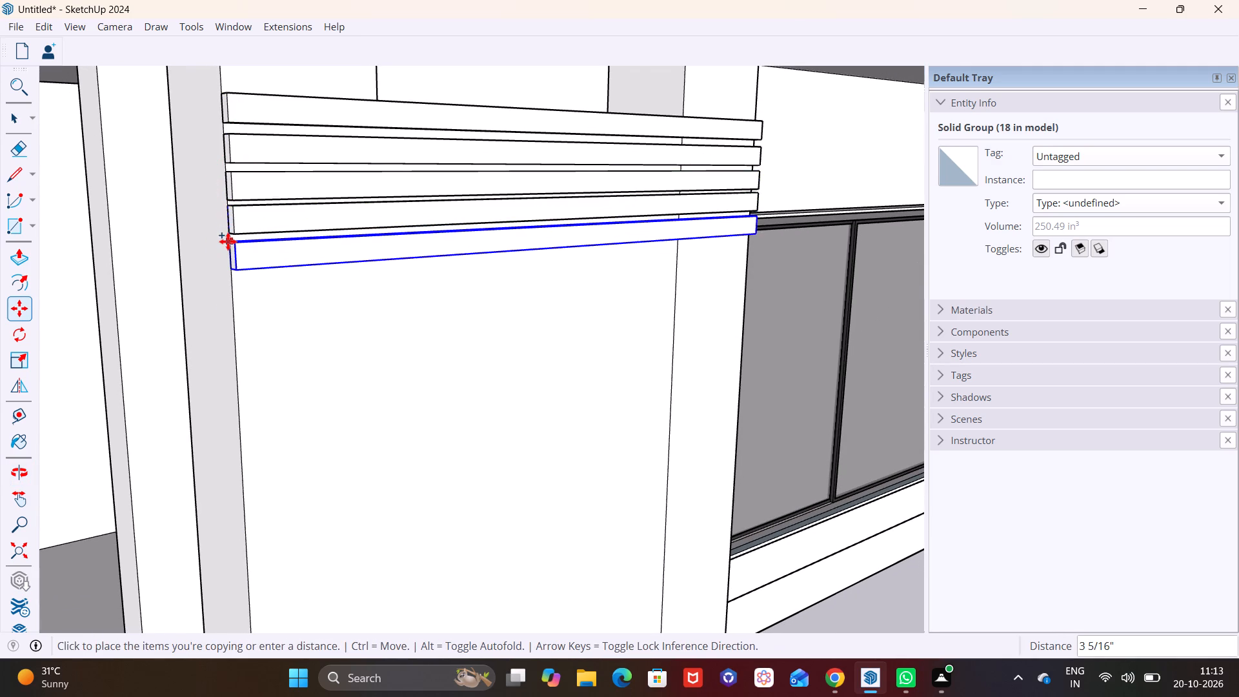
click(228, 241)
click(230, 241)
key(space)
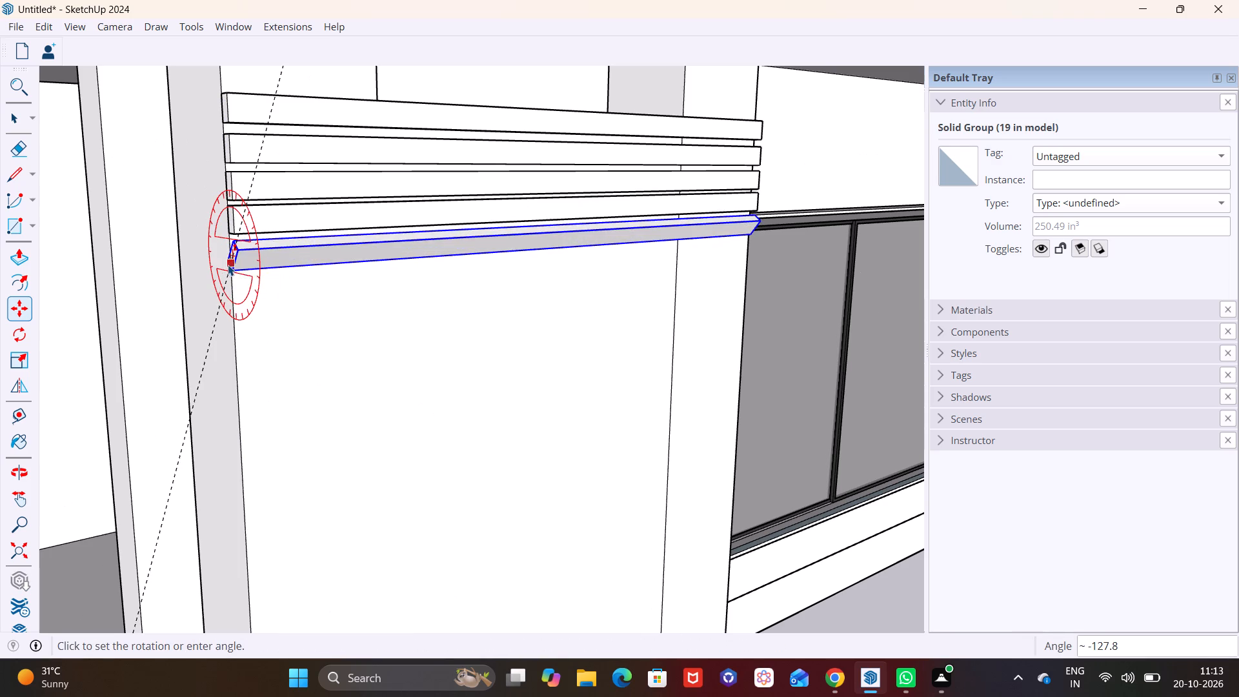
Copy the lowest full-width strip down twice more, by about 3 1/4" and 3 7/16", and clear the selection.
key(m)
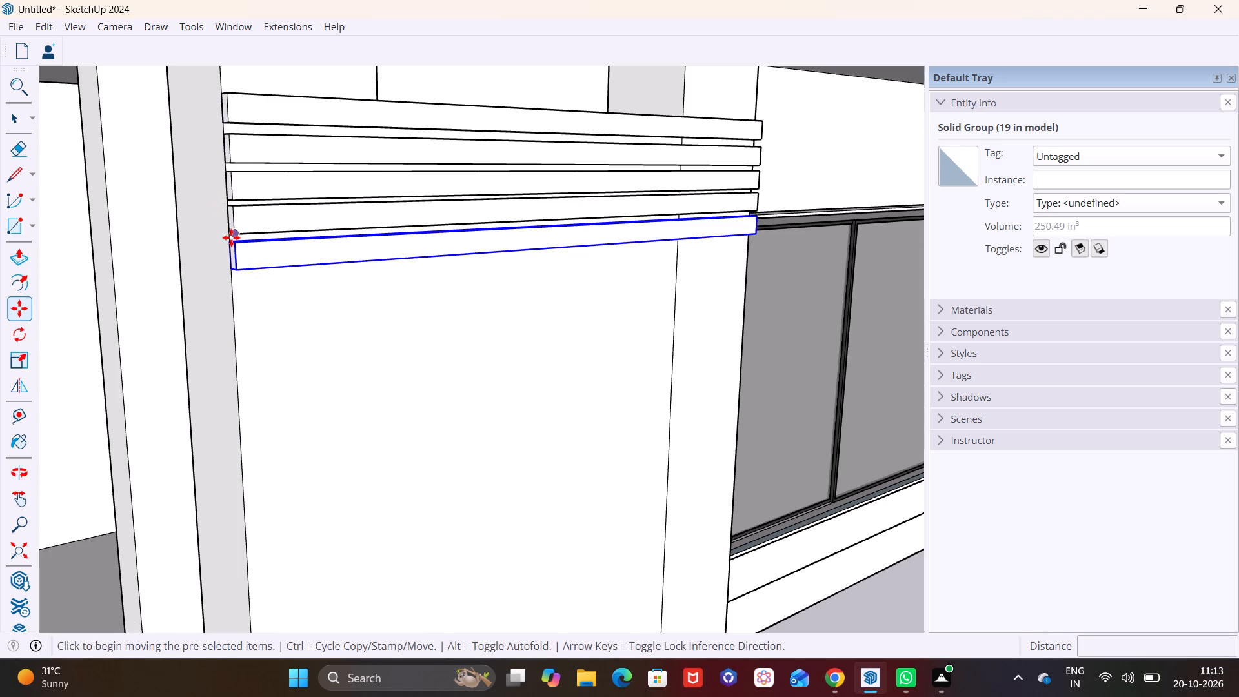
click(228, 240)
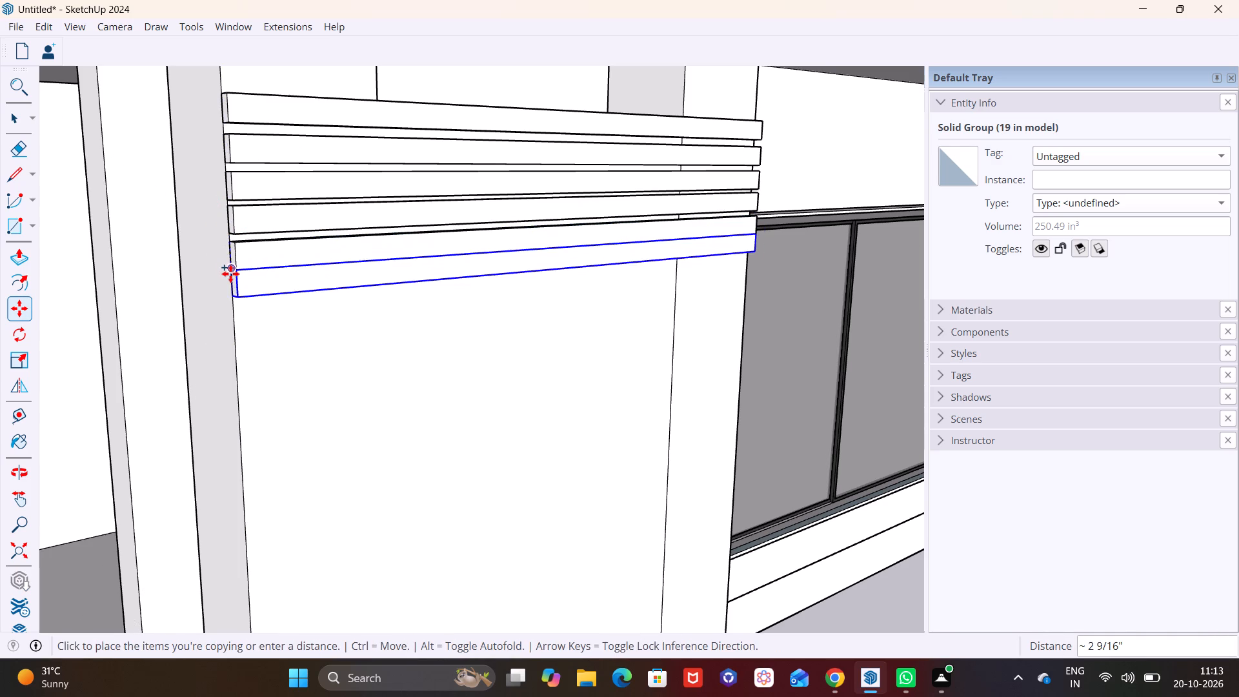
click(228, 276)
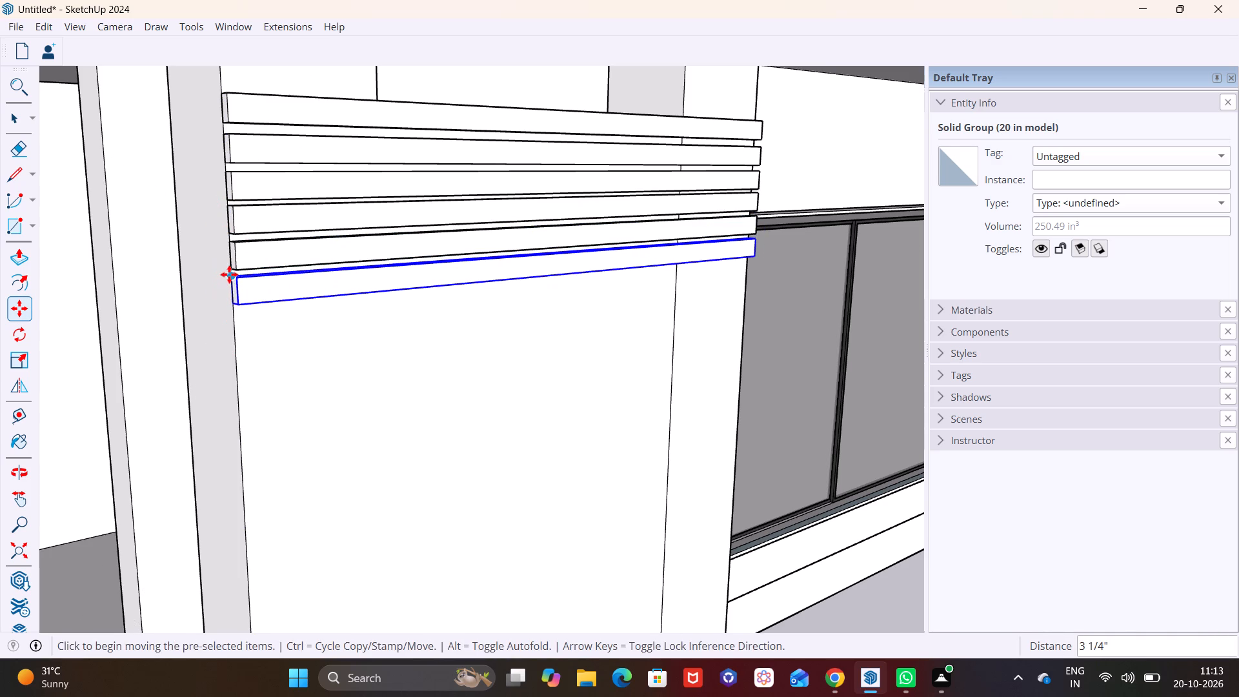
click(229, 274)
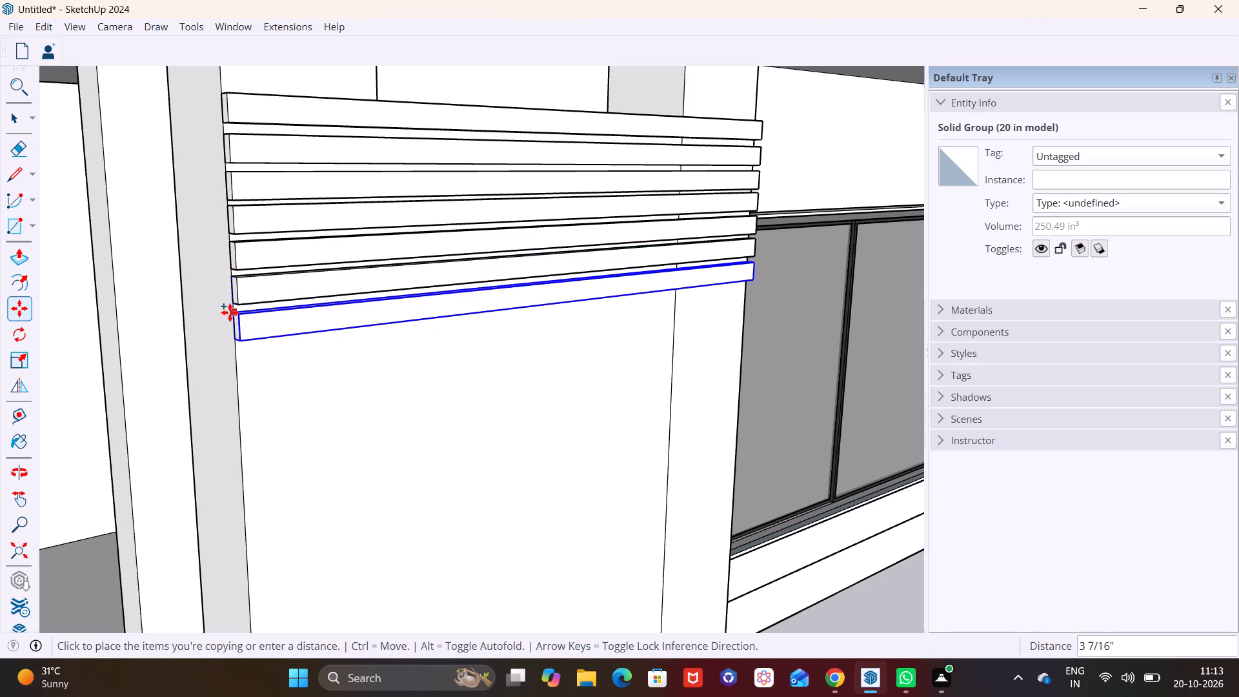
click(230, 312)
scroll(481, 274, down, 12)
middle_drag(539, 319, 356, 361)
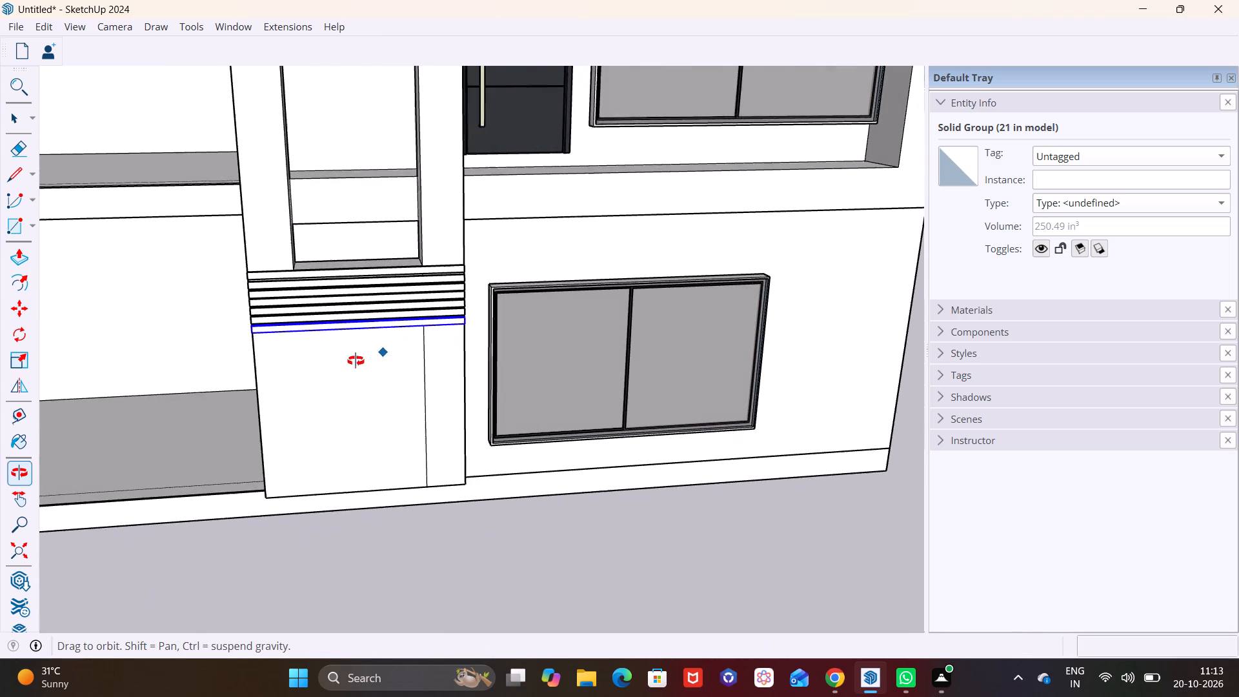
middle_drag(356, 361, 354, 358)
key(space)
click(489, 560)
Examine the strip coverage on the frame's left post and the lower part beneath the opening.
scroll(419, 276, up, 1)
shift+middle_drag(423, 270, 401, 432)
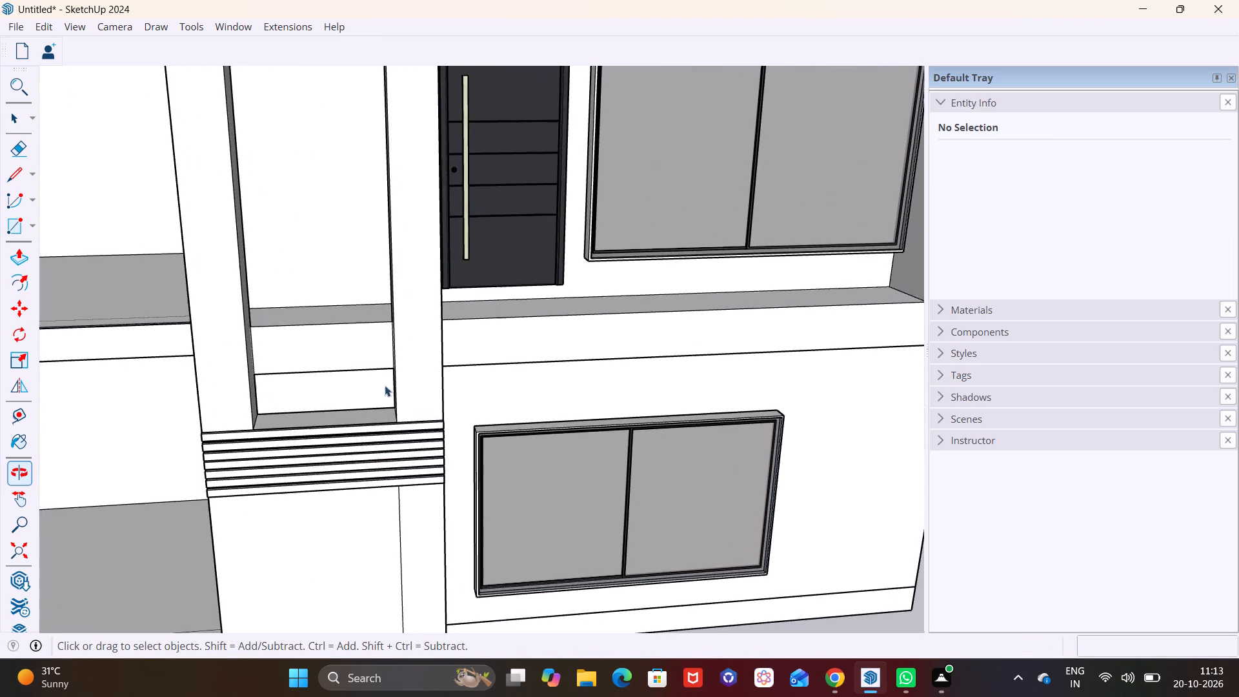
scroll(375, 352, down, 7)
scroll(313, 217, up, 4)
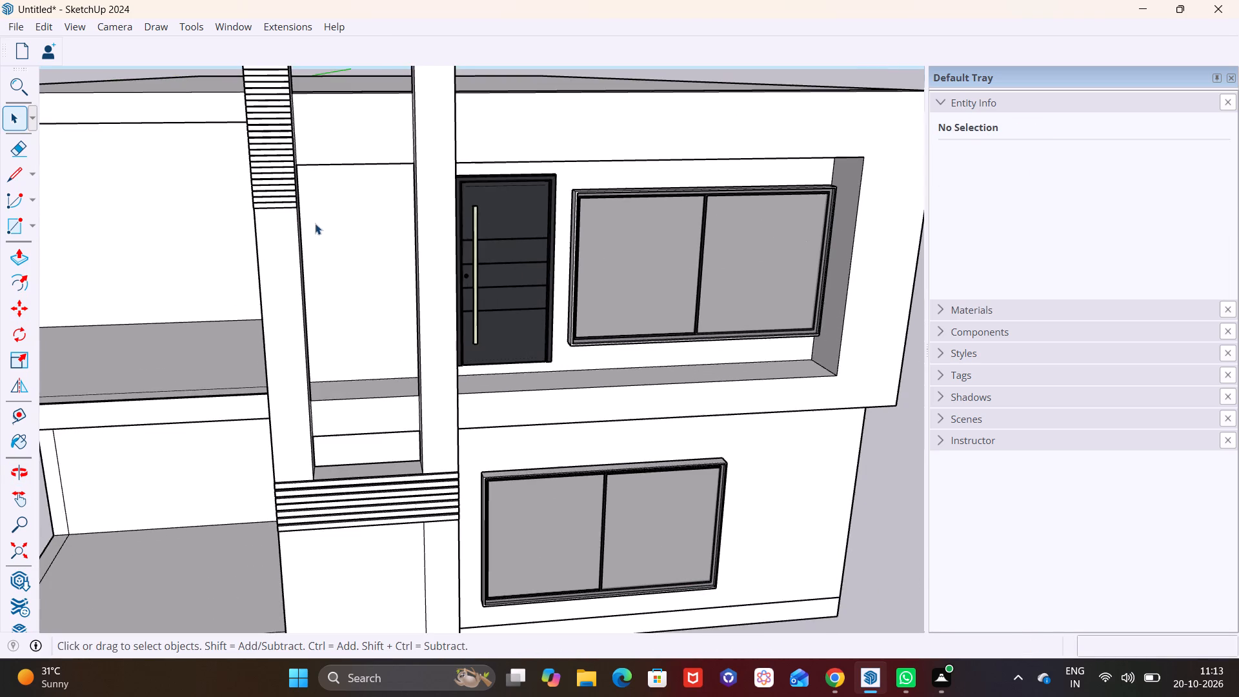
shift+middle_drag(352, 341, 403, 139)
shift+middle_drag(446, 341, 476, 266)
shift+scroll(465, 312, up, 1)
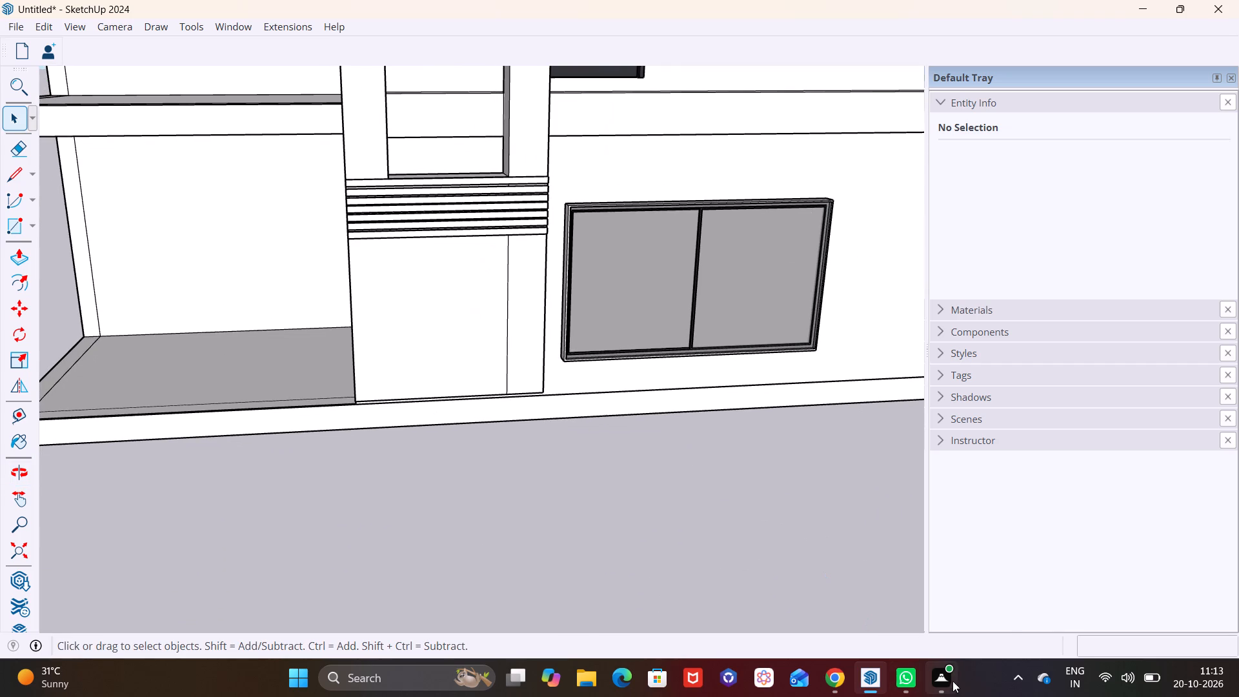
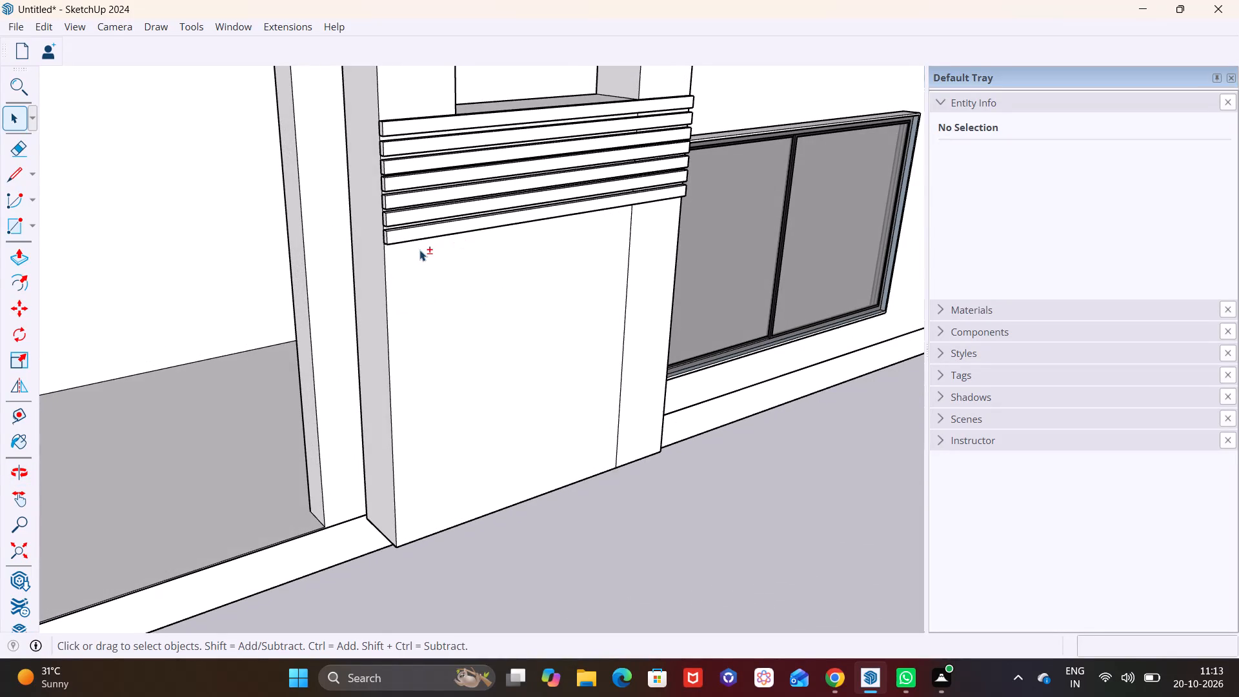
Copy the lowest full-width strip down three times with narrow gaps, the first two by about 3 7/16" and 3".
shift+middle_drag(416, 252, 372, 316)
scroll(398, 294, up, 6)
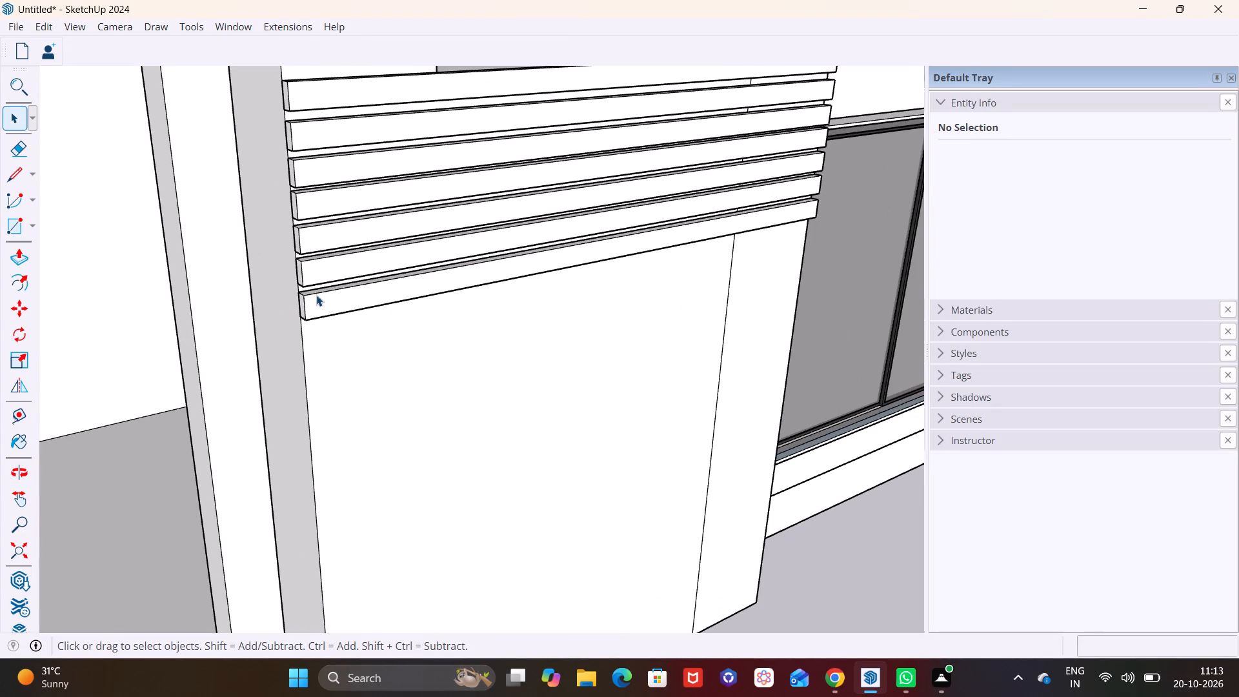
click(317, 296)
key(m)
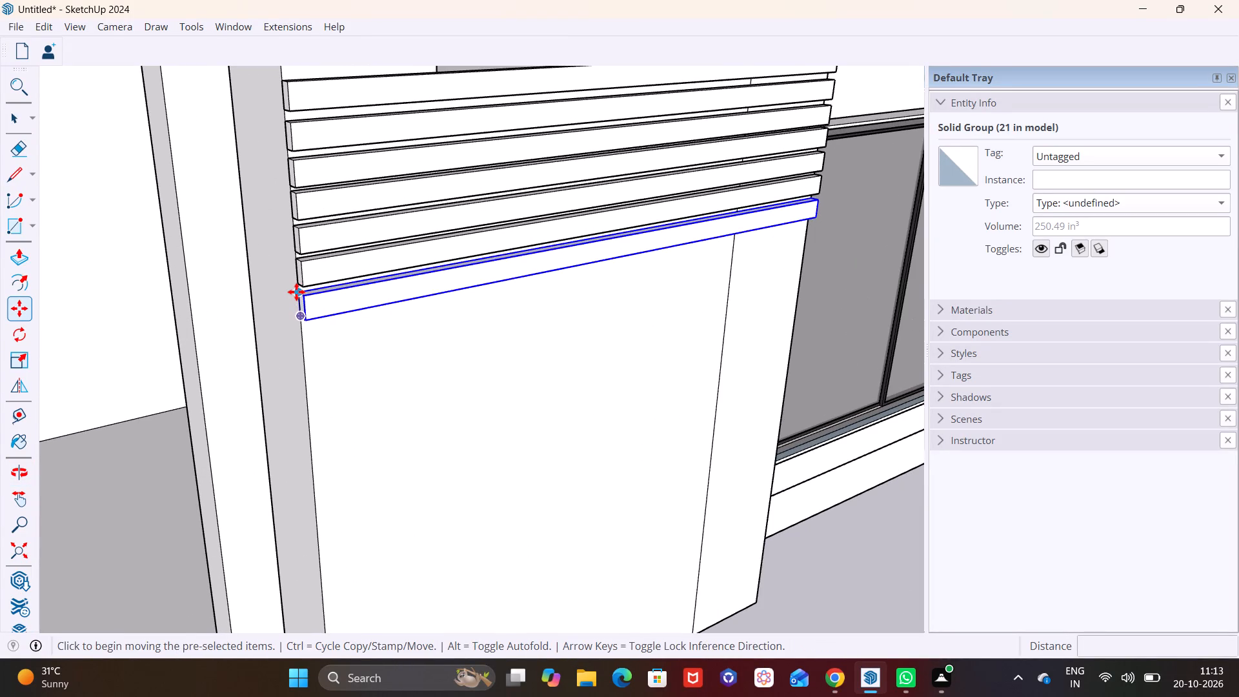
click(296, 292)
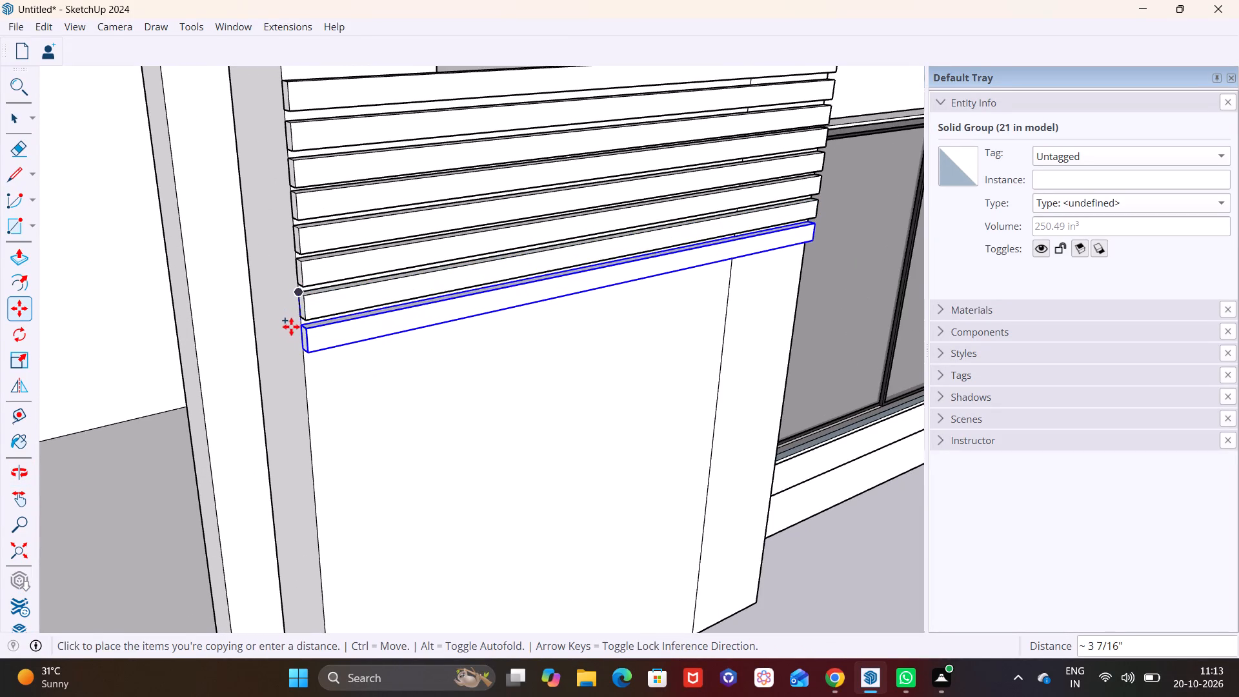
click(292, 327)
shift+middle_drag(362, 338, 352, 246)
scroll(329, 245, up, 6)
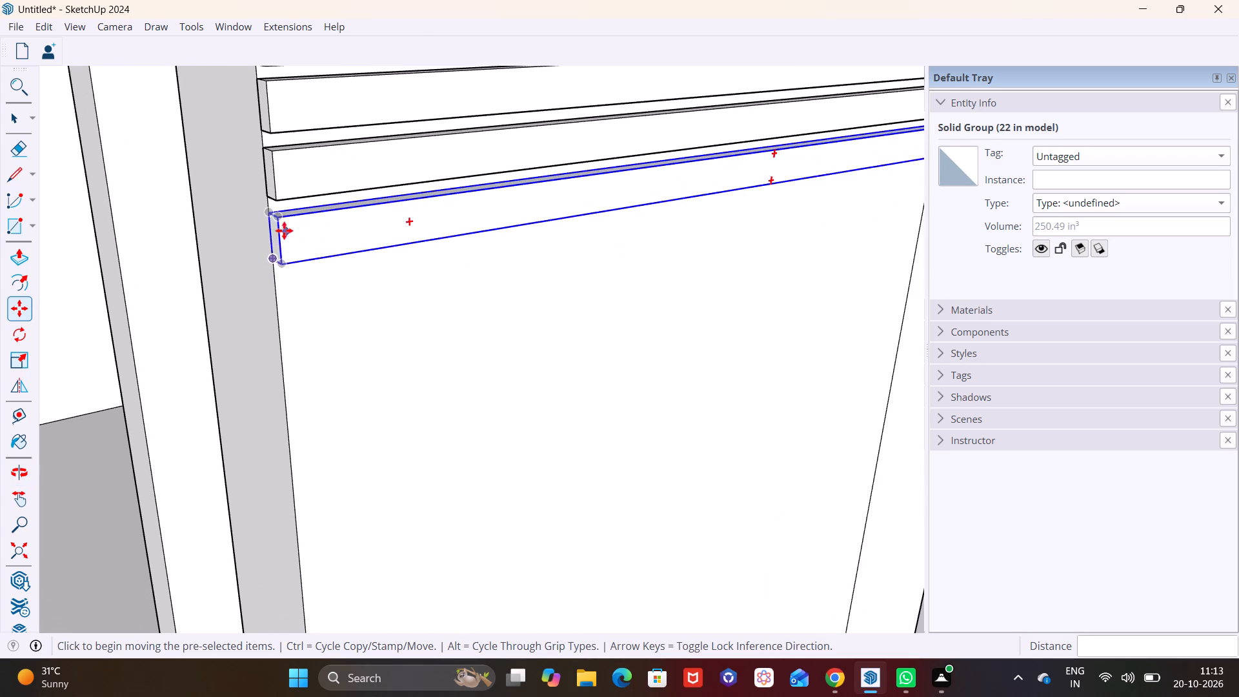
click(269, 213)
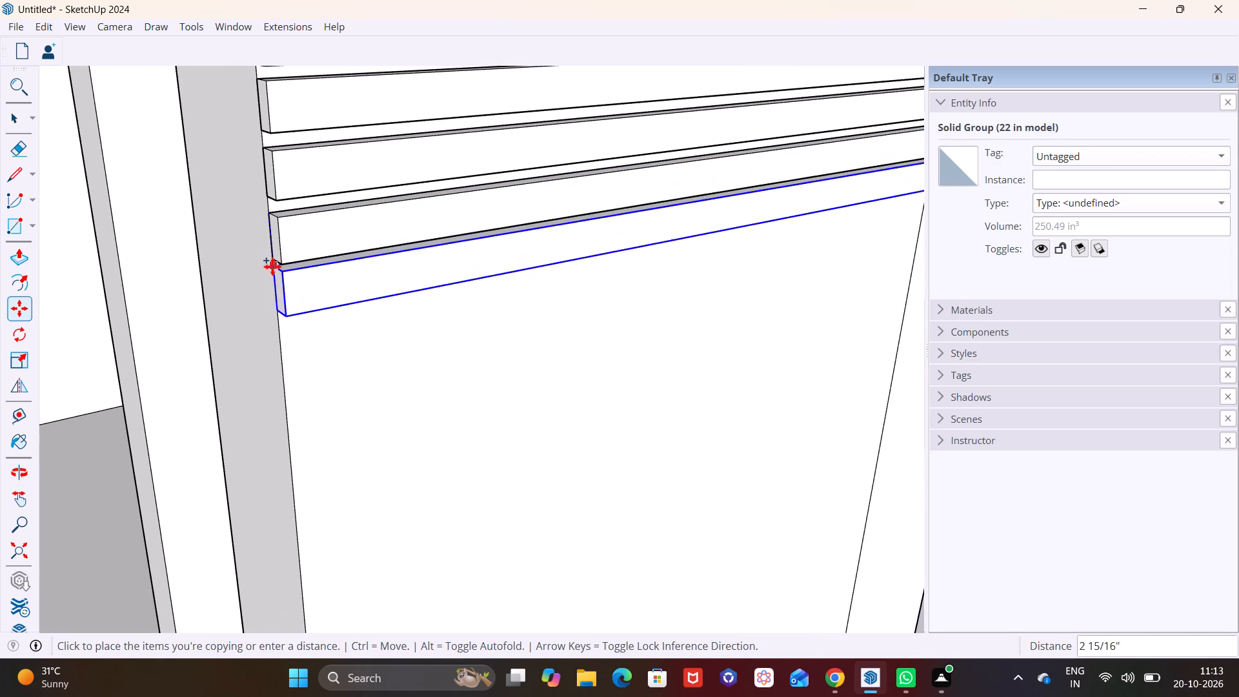
click(272, 267)
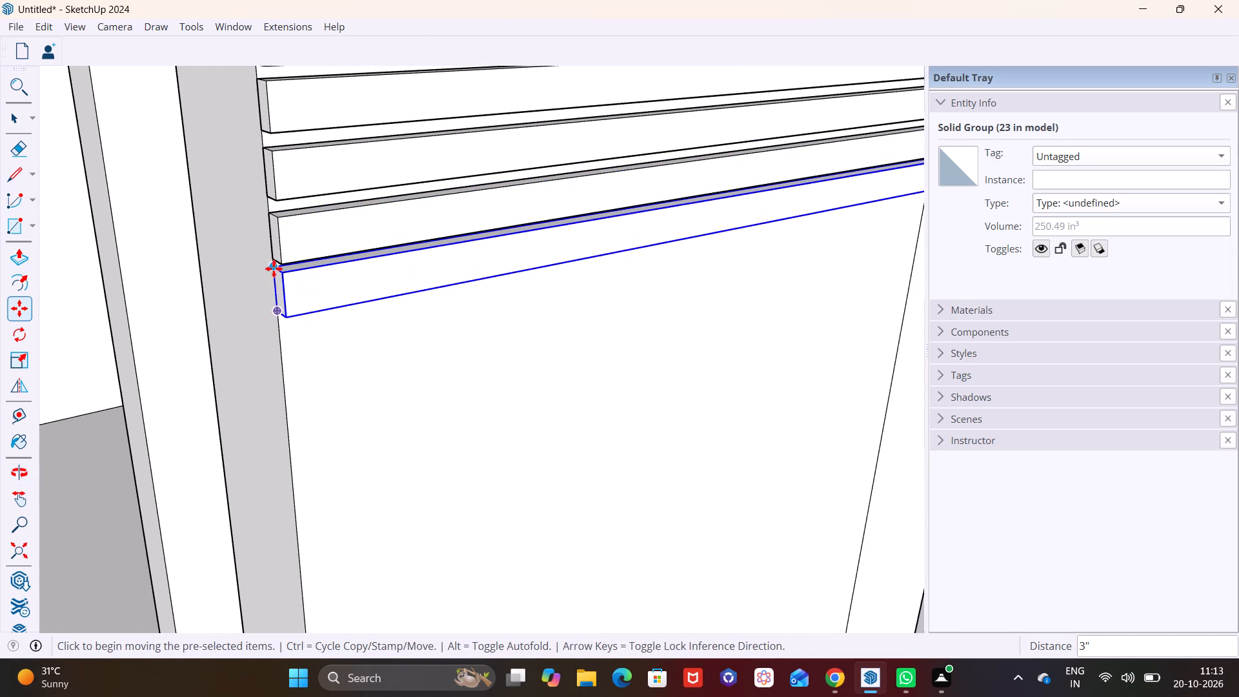
click(272, 266)
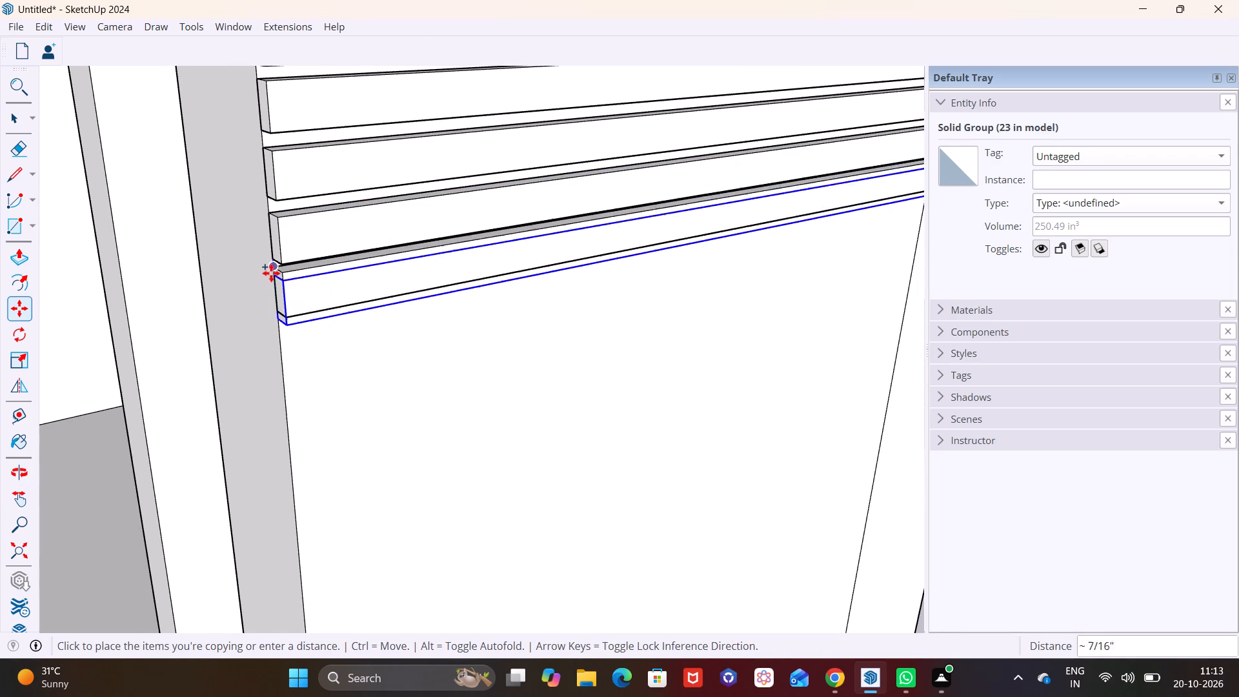
click(276, 316)
Copy the lowest full-width strip down three more times, by about 2 13/16", 2 15/16" and 3 3/16" in turn.
middle_drag(328, 316, 312, 233)
shift+middle_drag(416, 288, 398, 168)
middle_drag(256, 272, 330, 292)
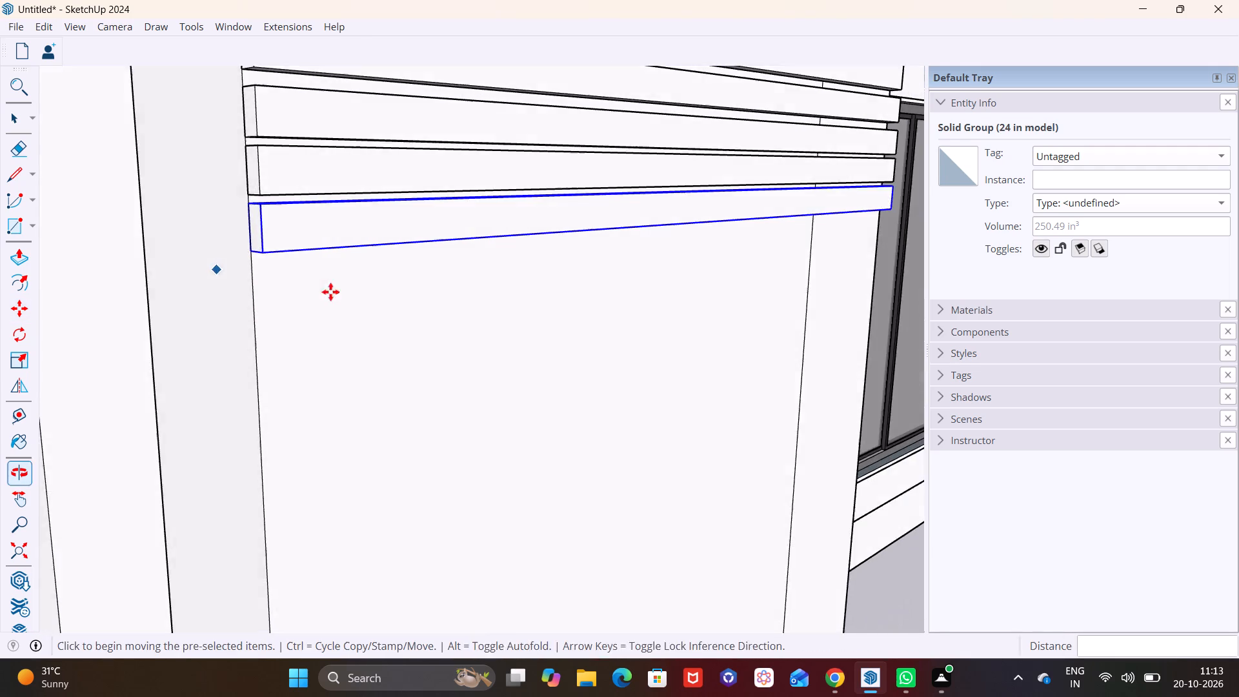
scroll(274, 232, up, 5)
key(m)
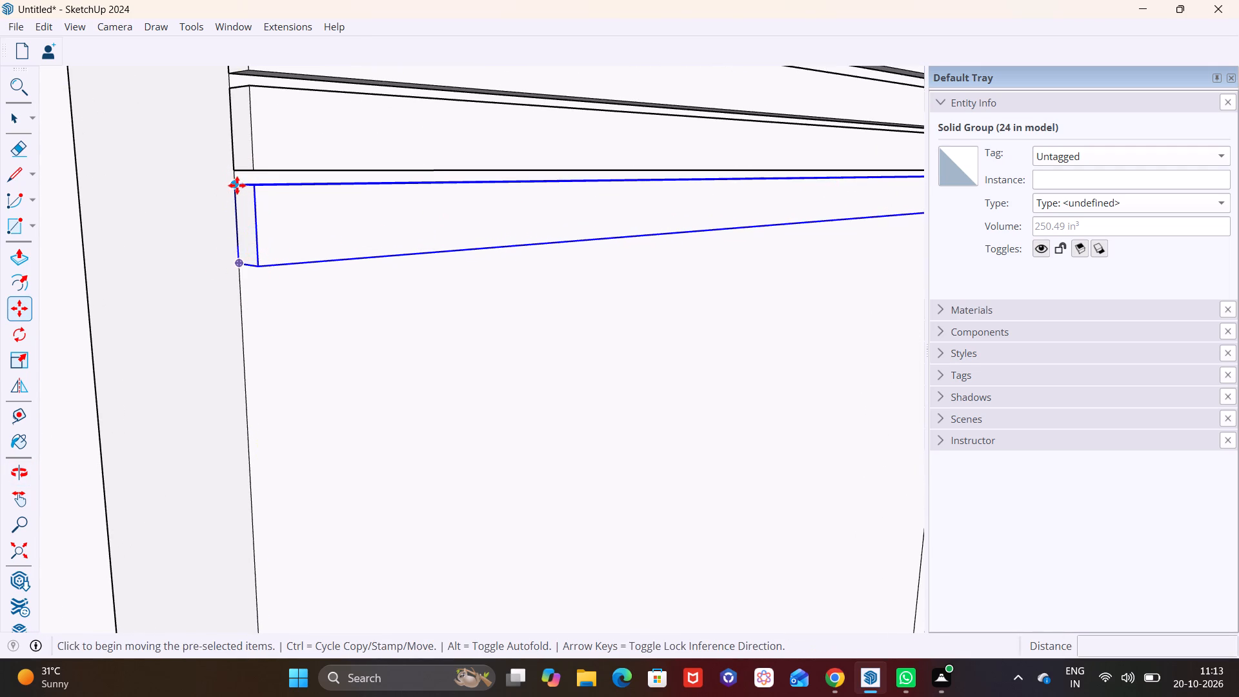
click(237, 185)
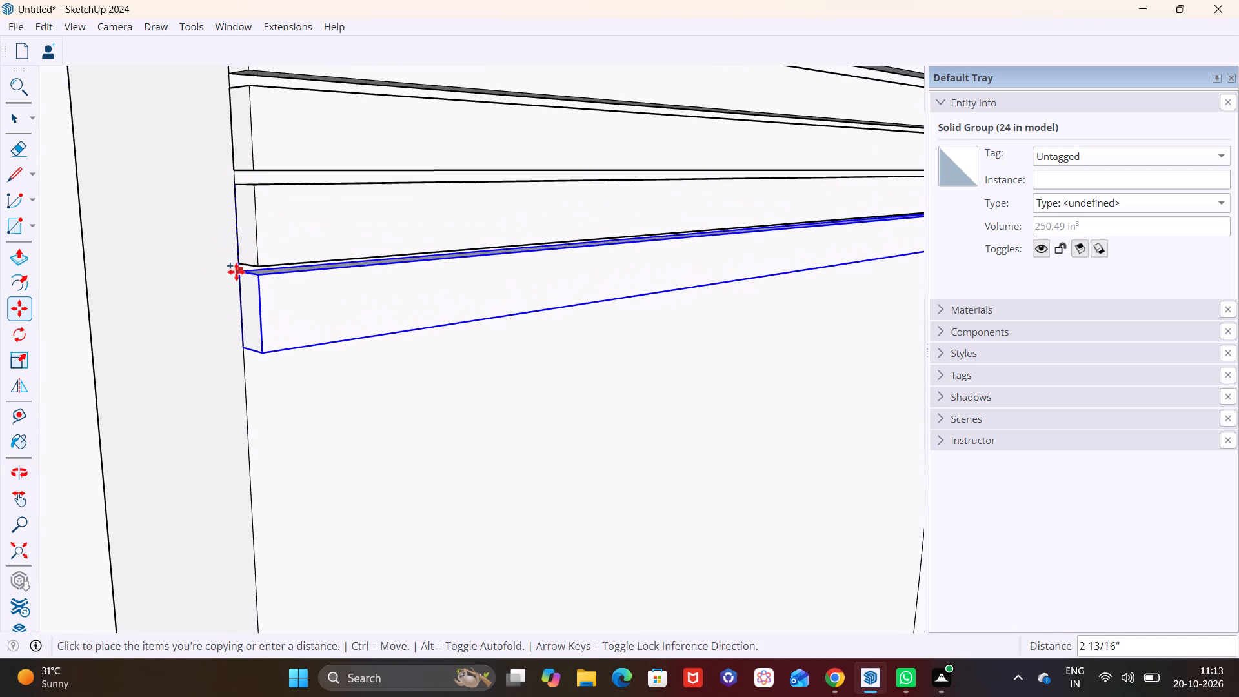
click(236, 274)
click(238, 274)
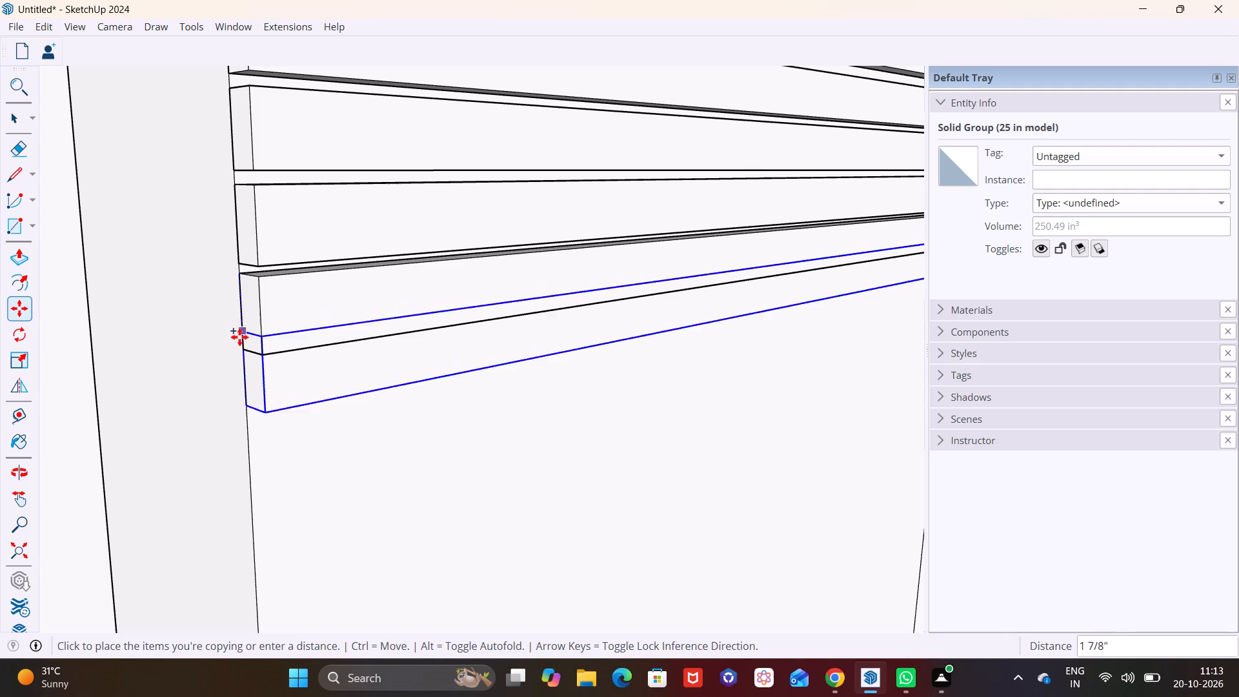
click(241, 361)
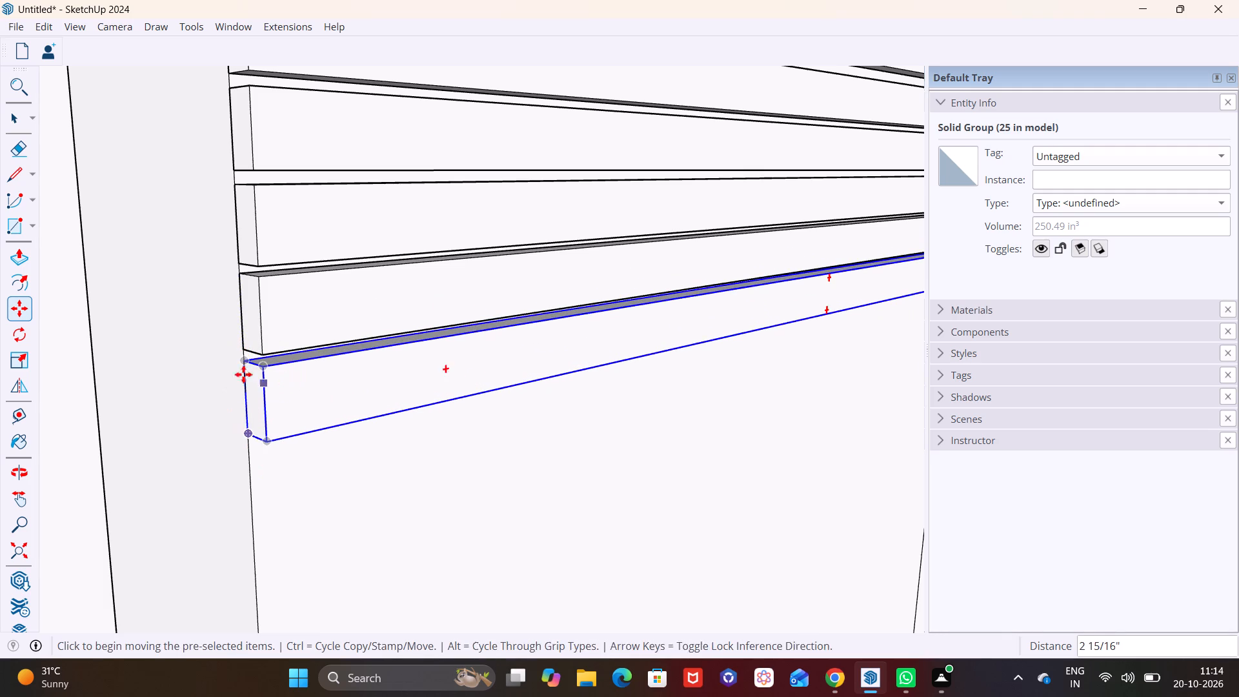
click(243, 359)
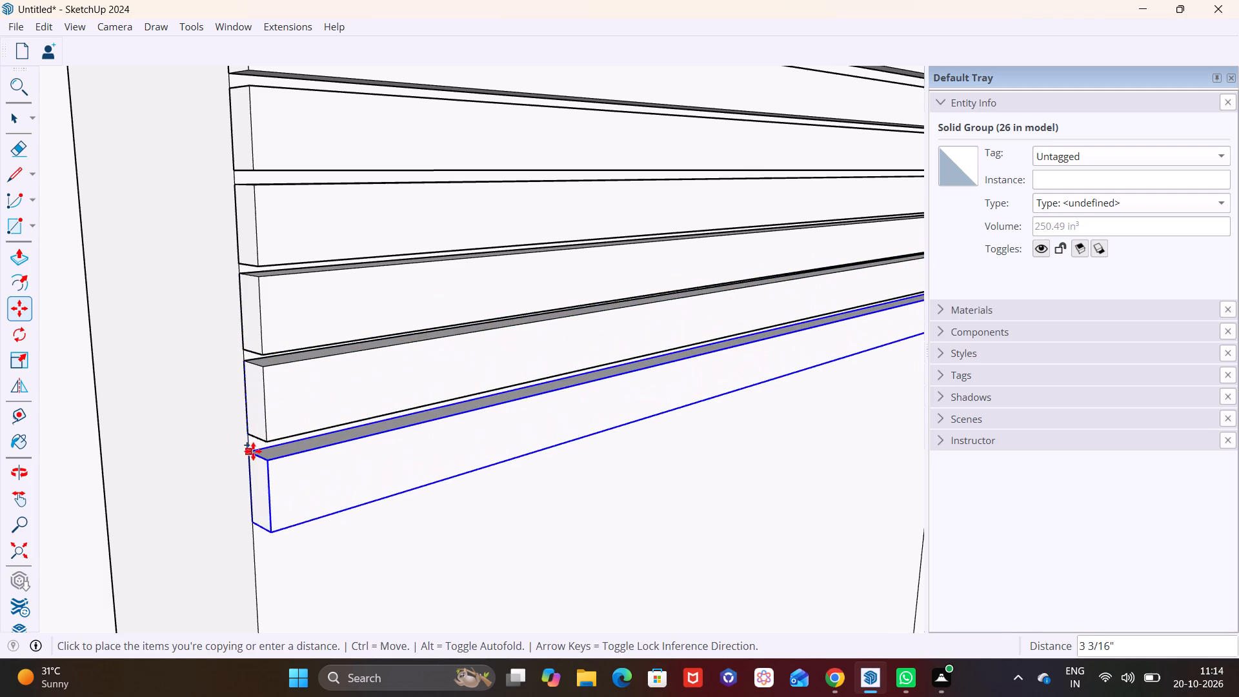
click(255, 447)
Add two more full-width strip copies below the lowest one with narrow gaps, the first about 2 13/16" down.
middle_drag(300, 414, 288, 210)
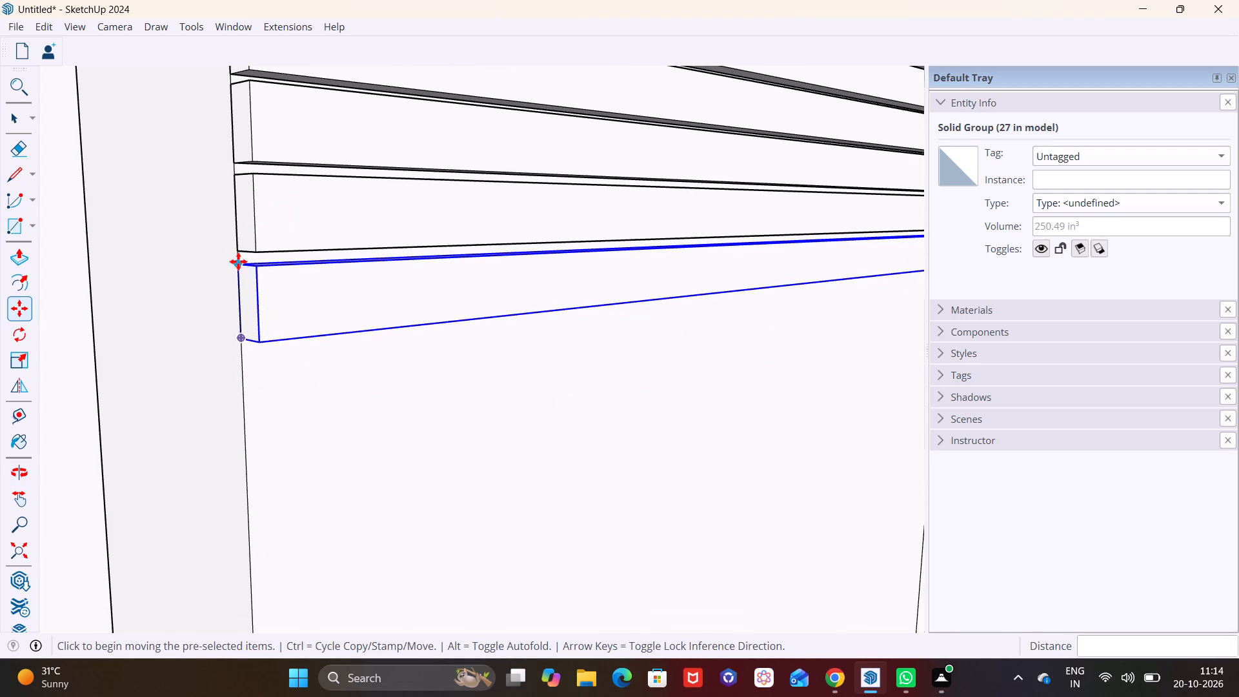
click(239, 262)
click(243, 347)
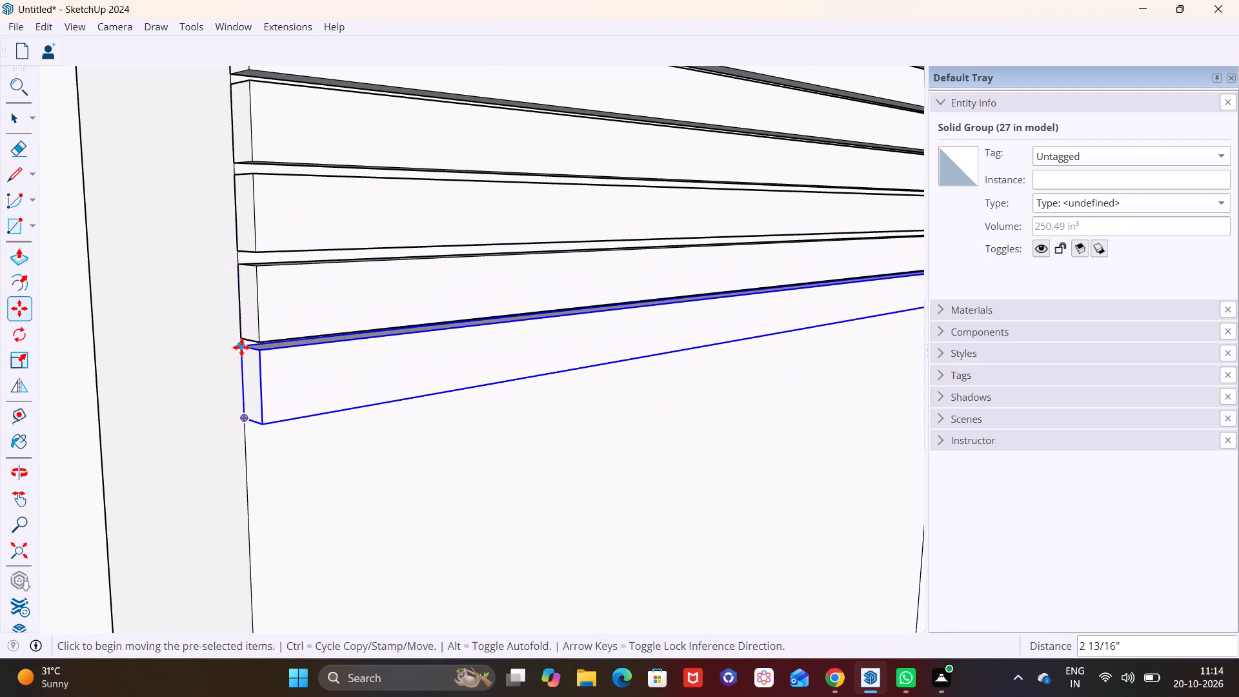
click(241, 347)
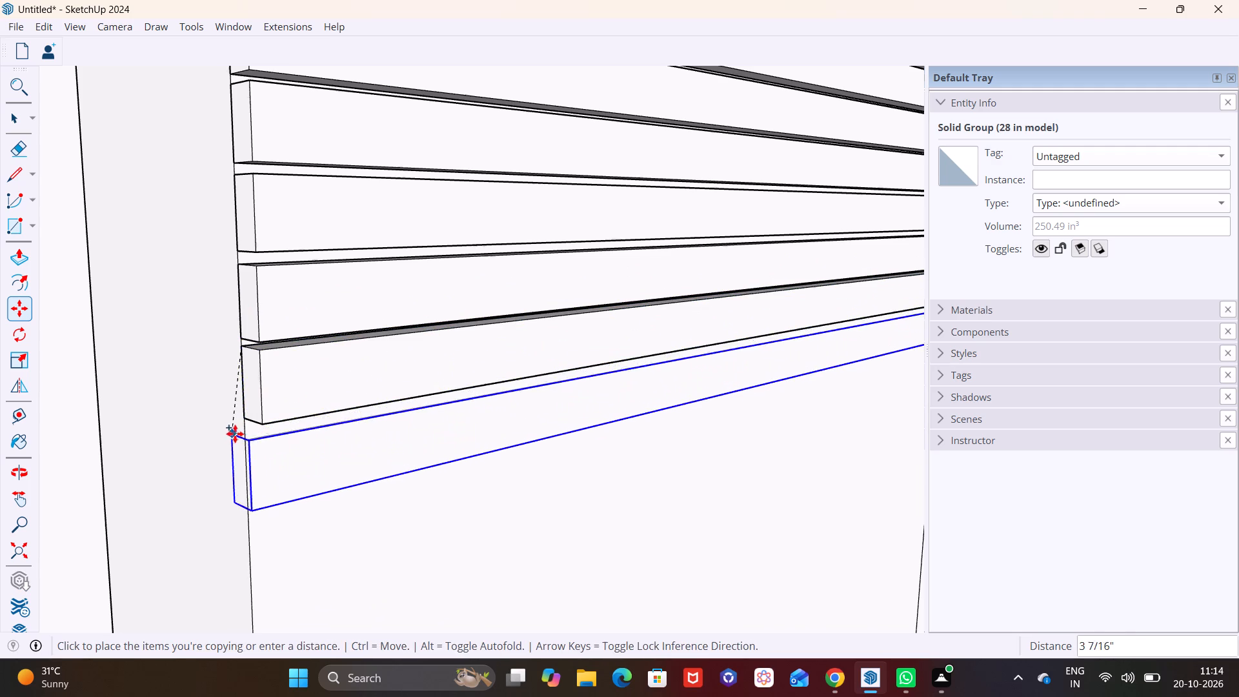
click(242, 430)
Copy the lowest full-width strip down twice more, by about 2 15/16" and 3 1/16" in turn.
shift+middle_drag(331, 395, 330, 211)
scroll(330, 211, down, 1)
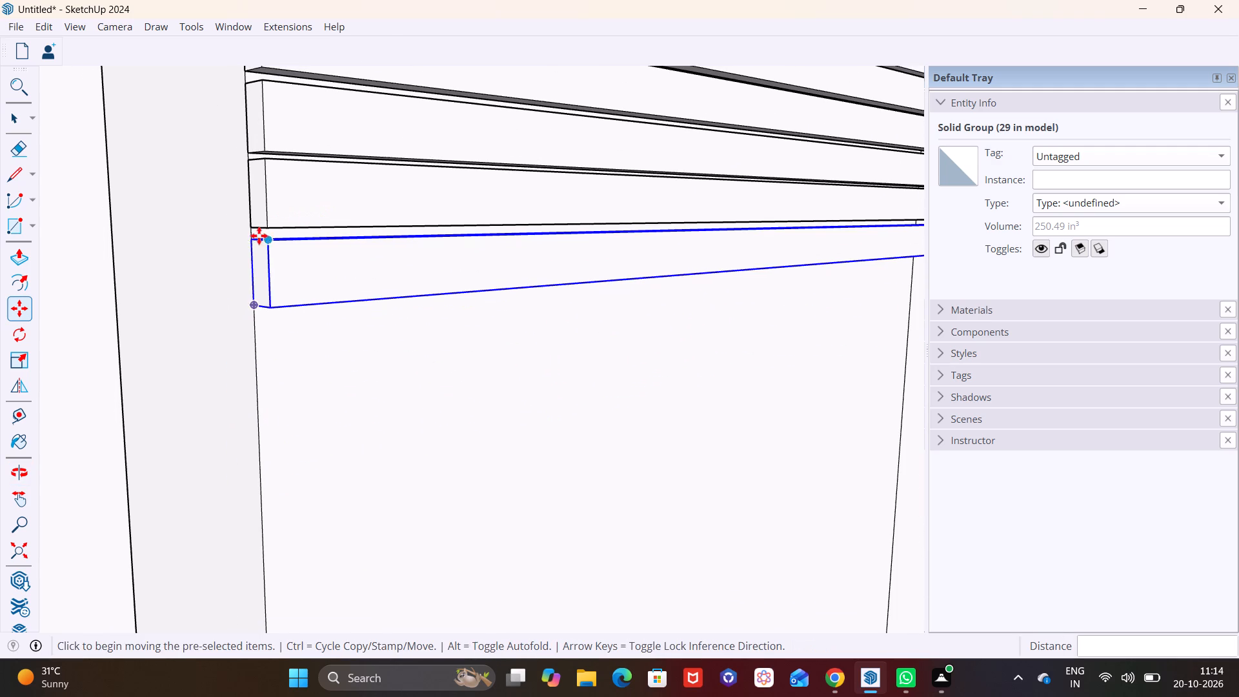
click(250, 238)
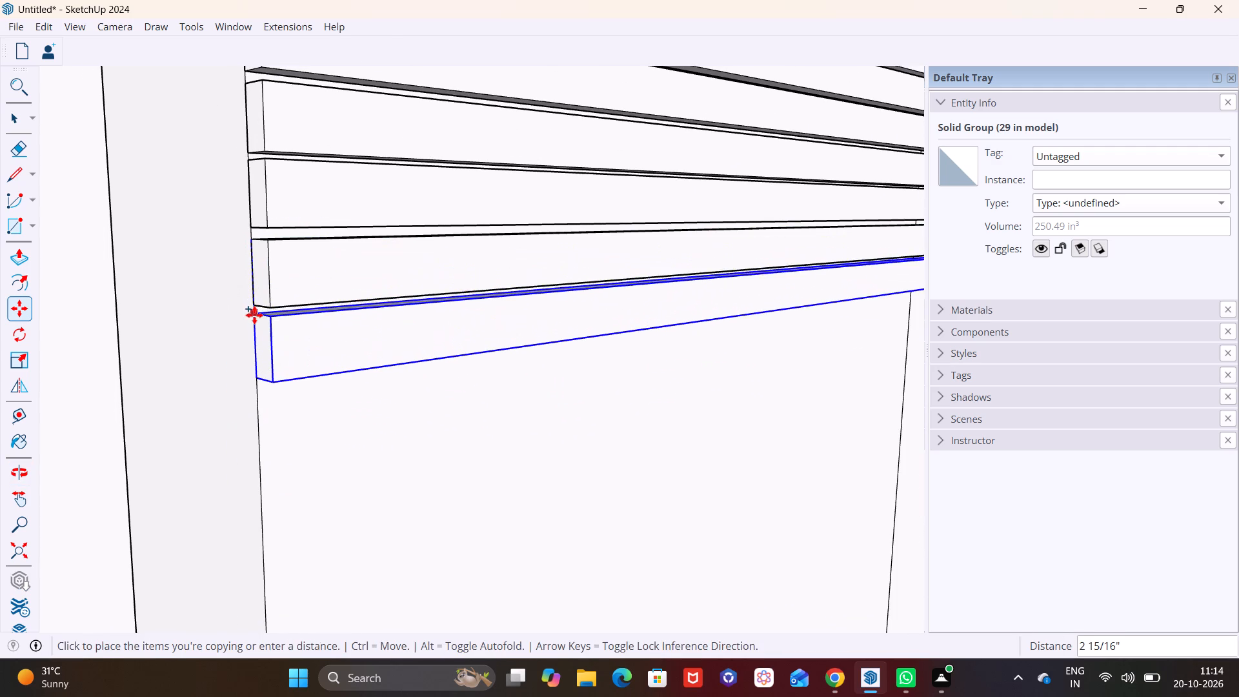
click(254, 315)
click(250, 318)
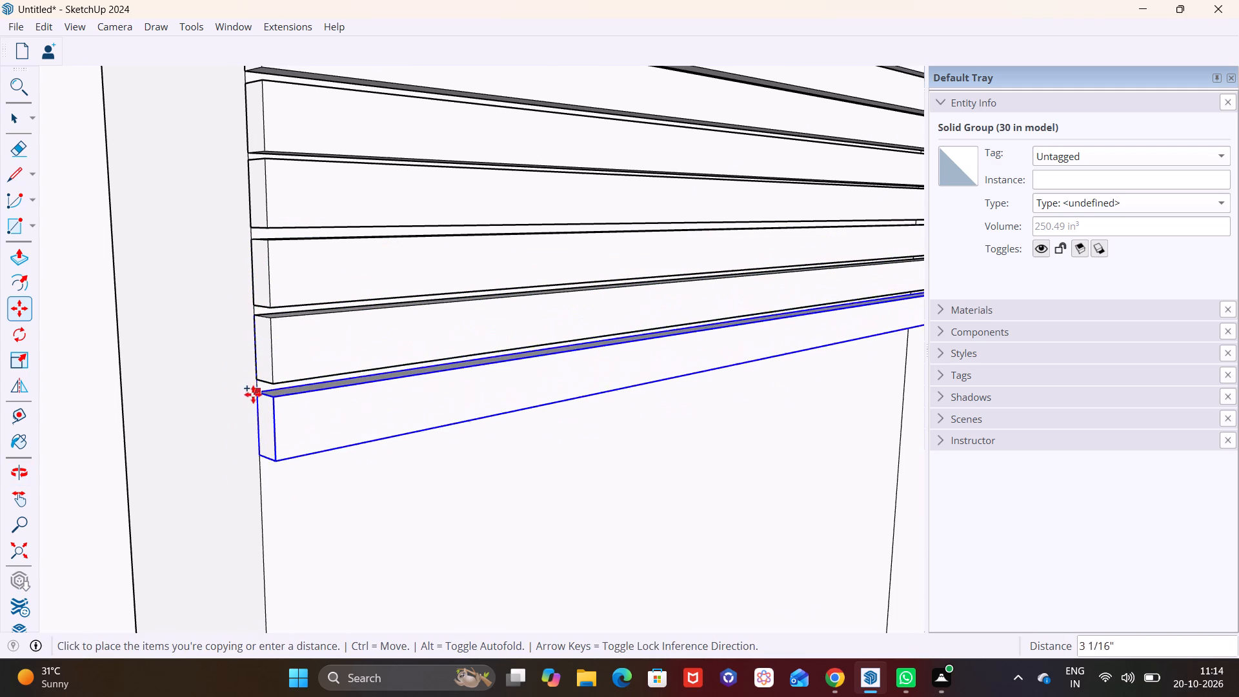
click(252, 390)
Add two further full-width strip copies on the solid lower part, each about 2 15/16" below the previous one.
scroll(341, 358, down, 5)
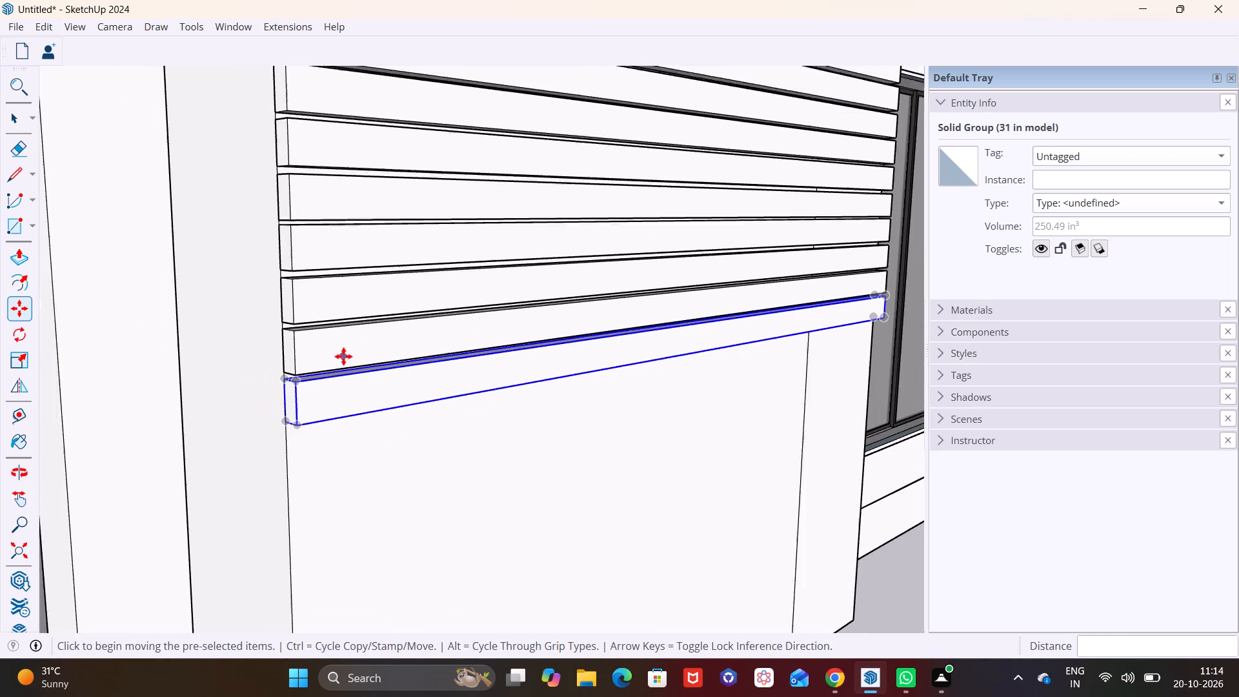
scroll(343, 356, down, 1)
shift+middle_drag(356, 352, 329, 156)
click(270, 176)
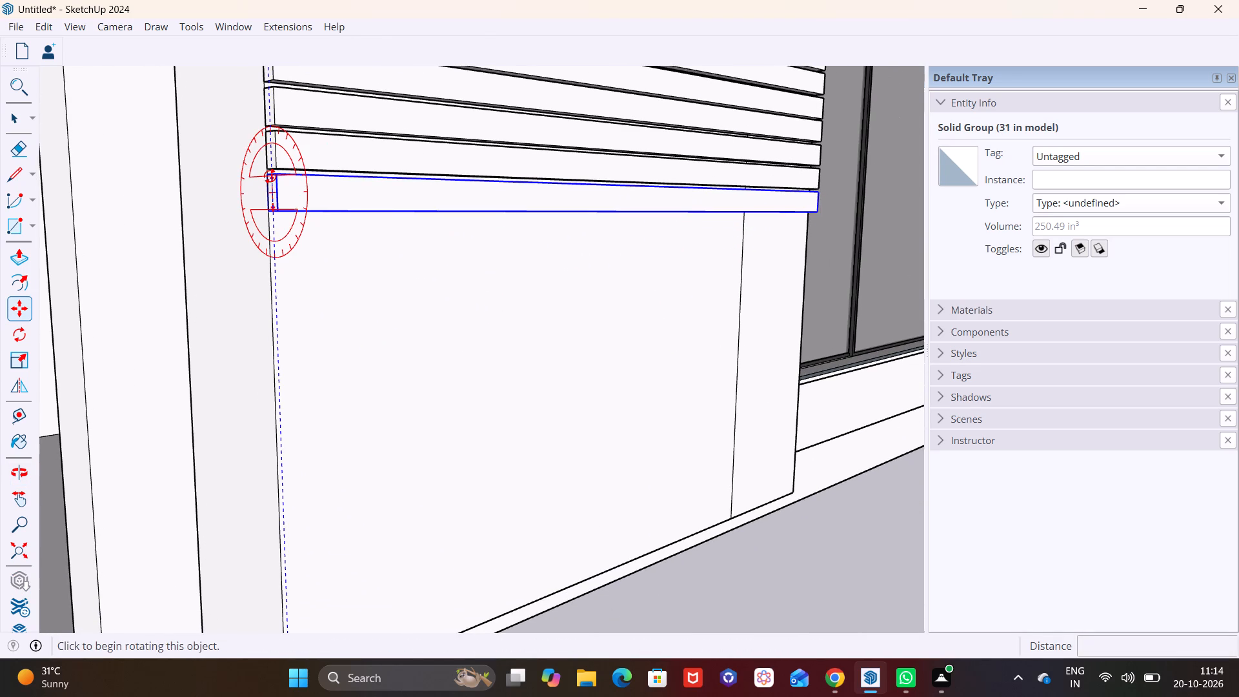
key(space)
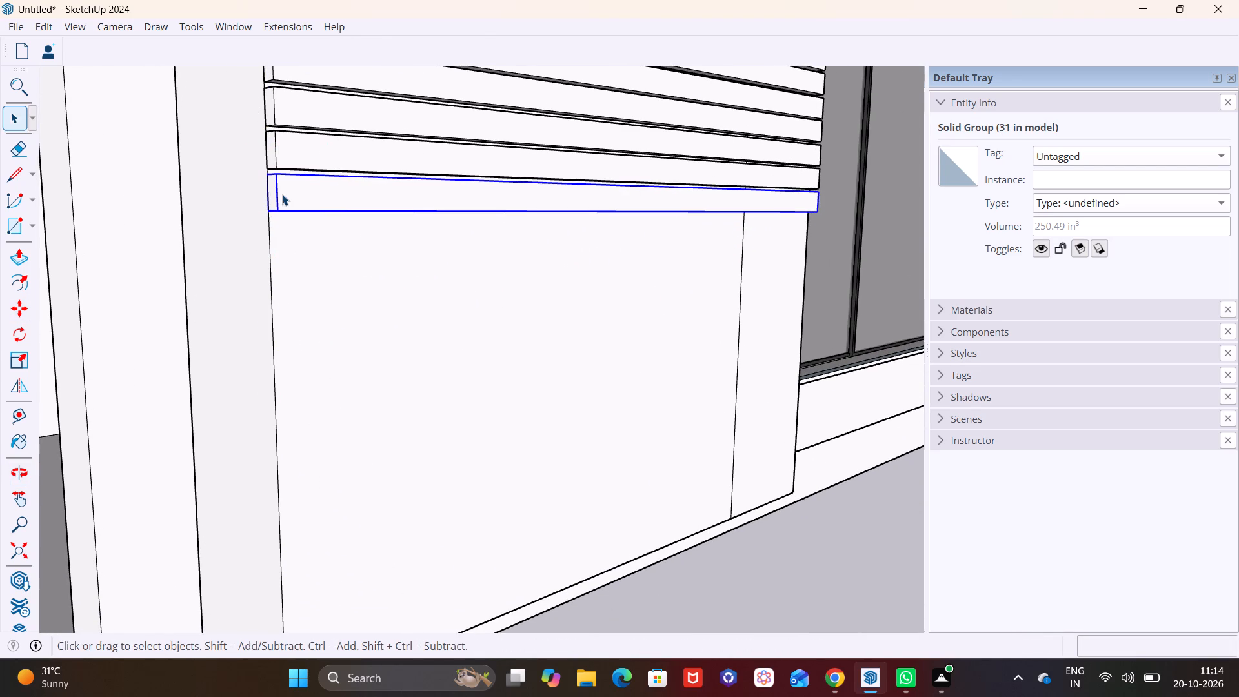
key(m)
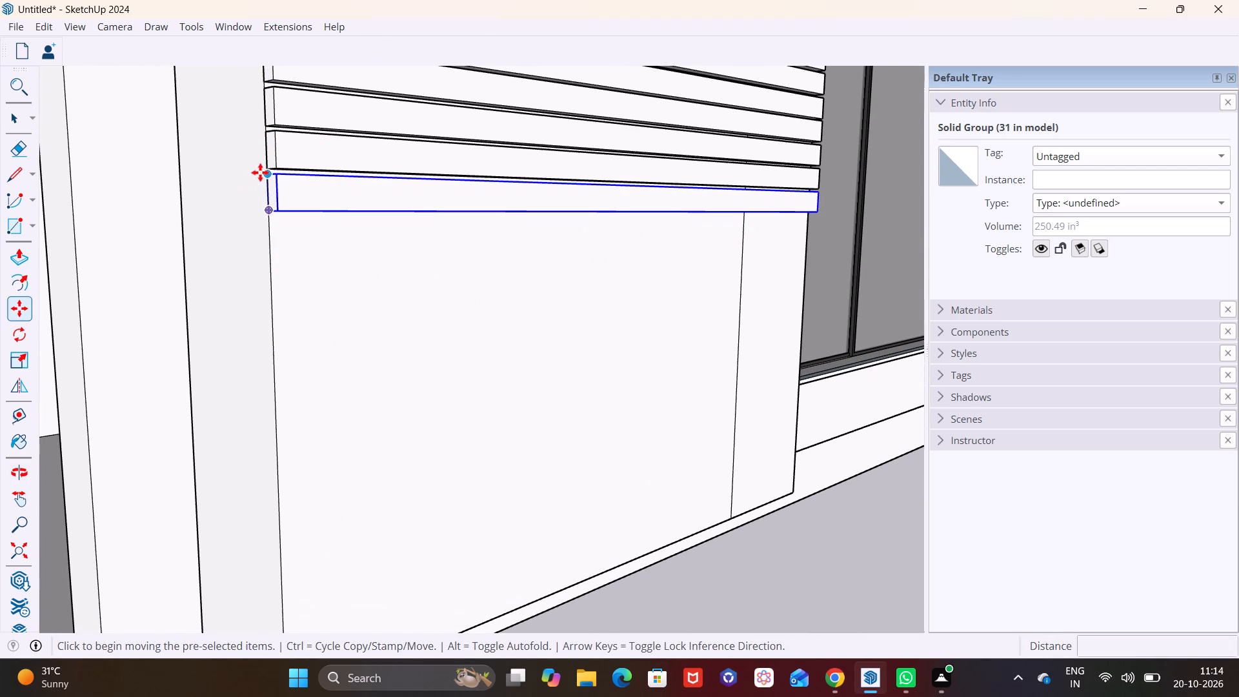
click(269, 172)
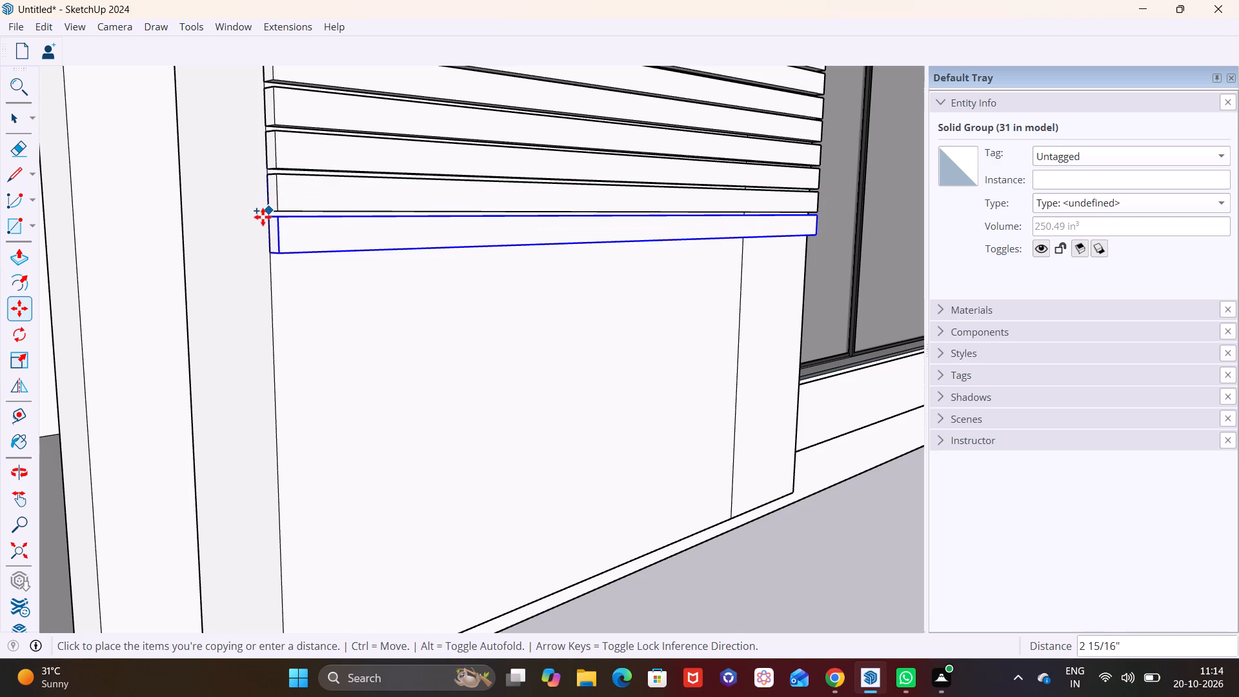
click(263, 217)
click(268, 220)
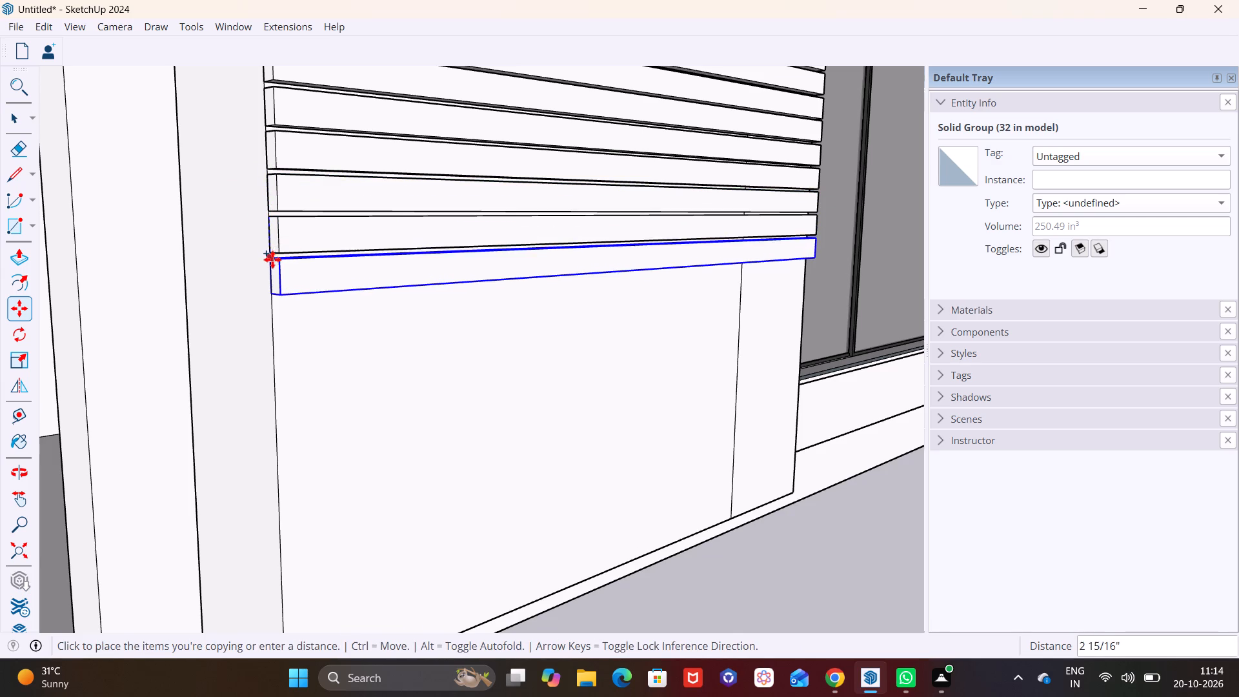
click(272, 261)
click(273, 263)
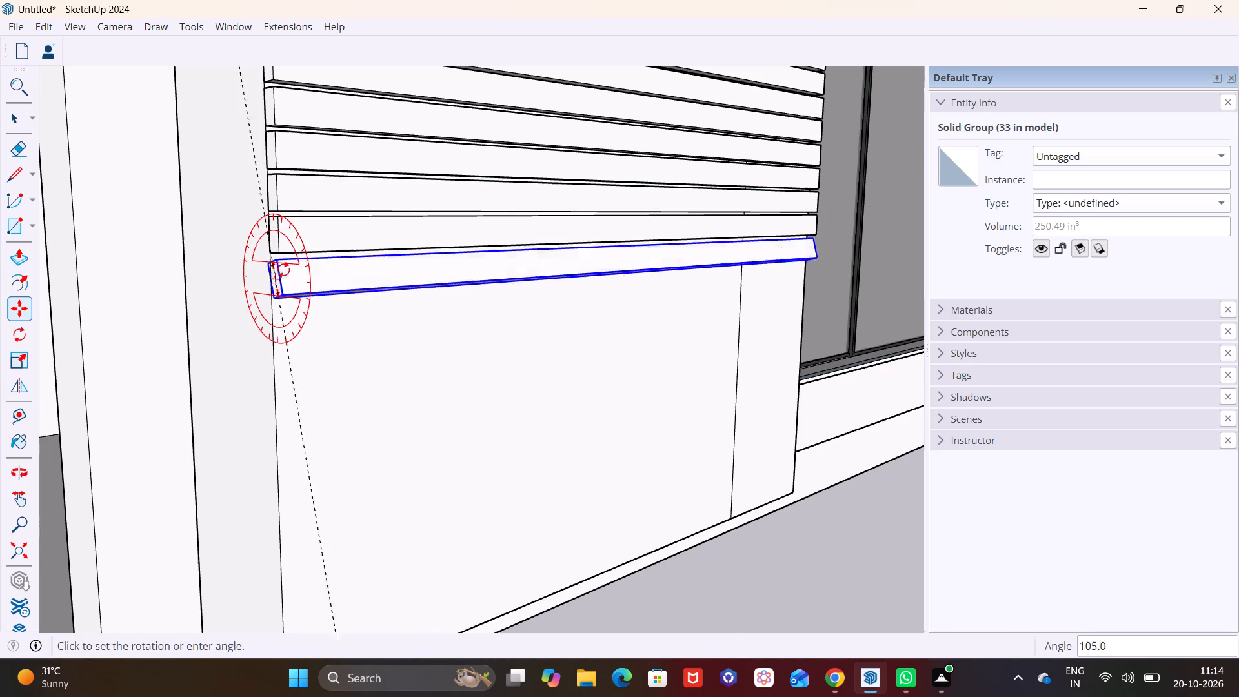
key(space)
Copy the lowest full-width strip down twice with narrow gaps, the first copy by about 3 1/16".
key(m)
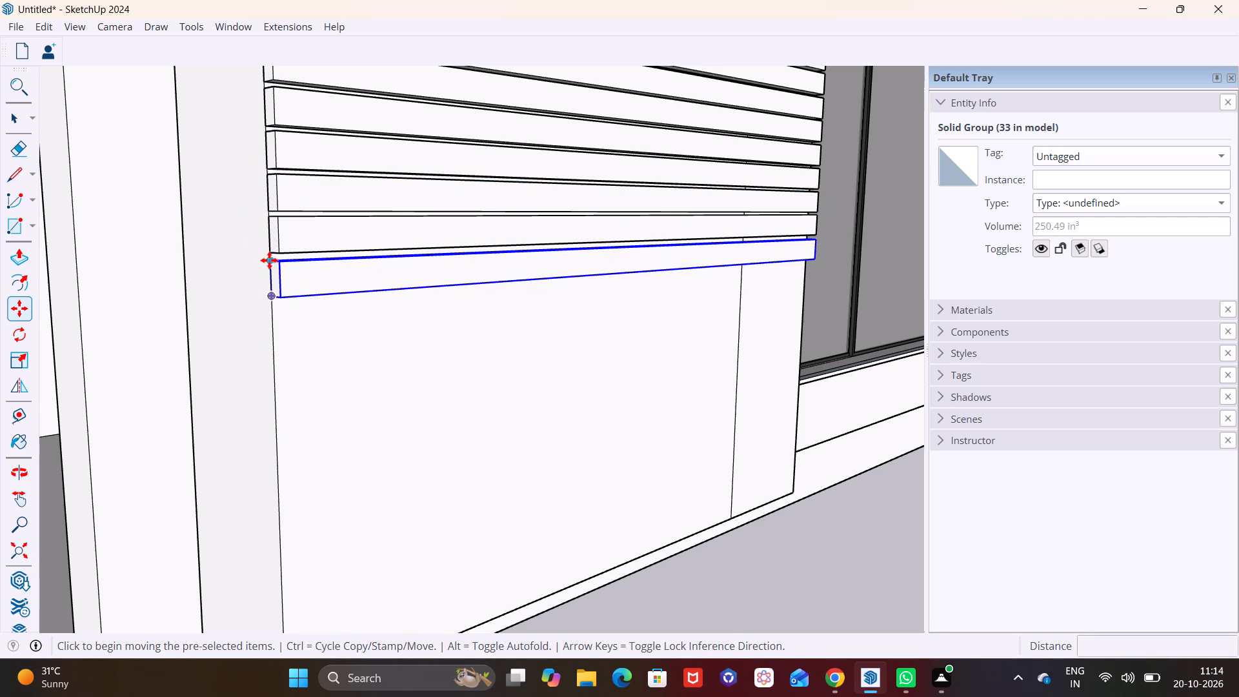
click(273, 260)
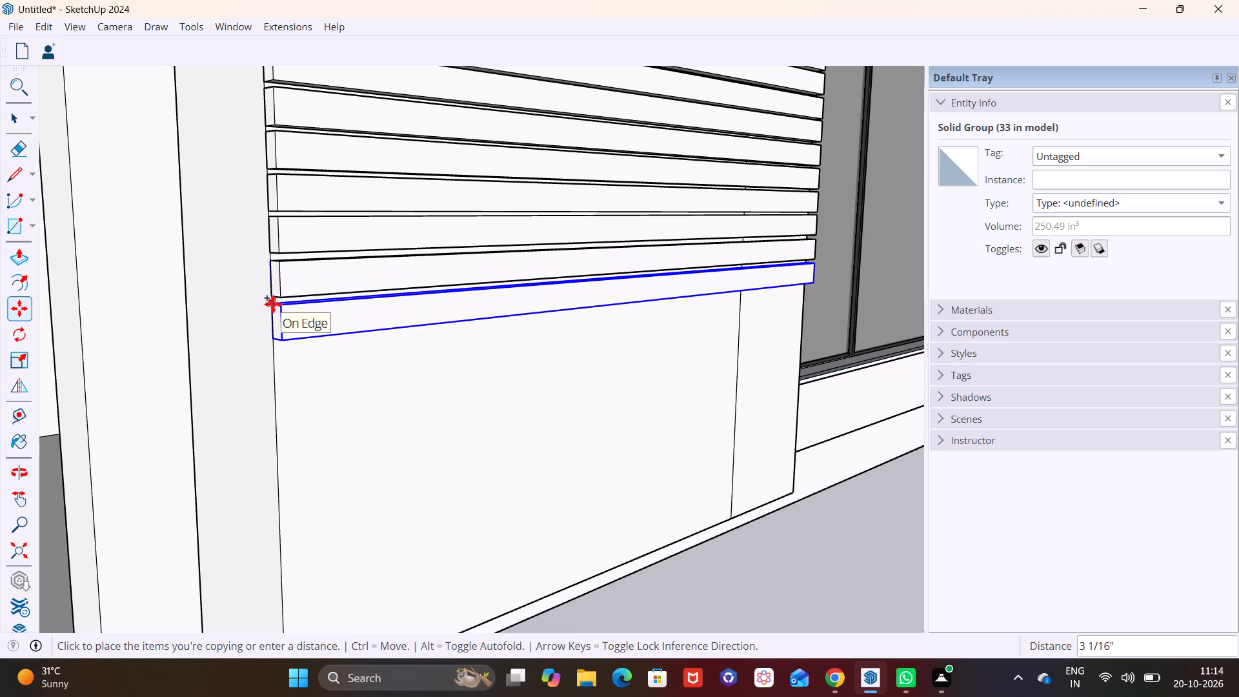
click(273, 304)
click(274, 304)
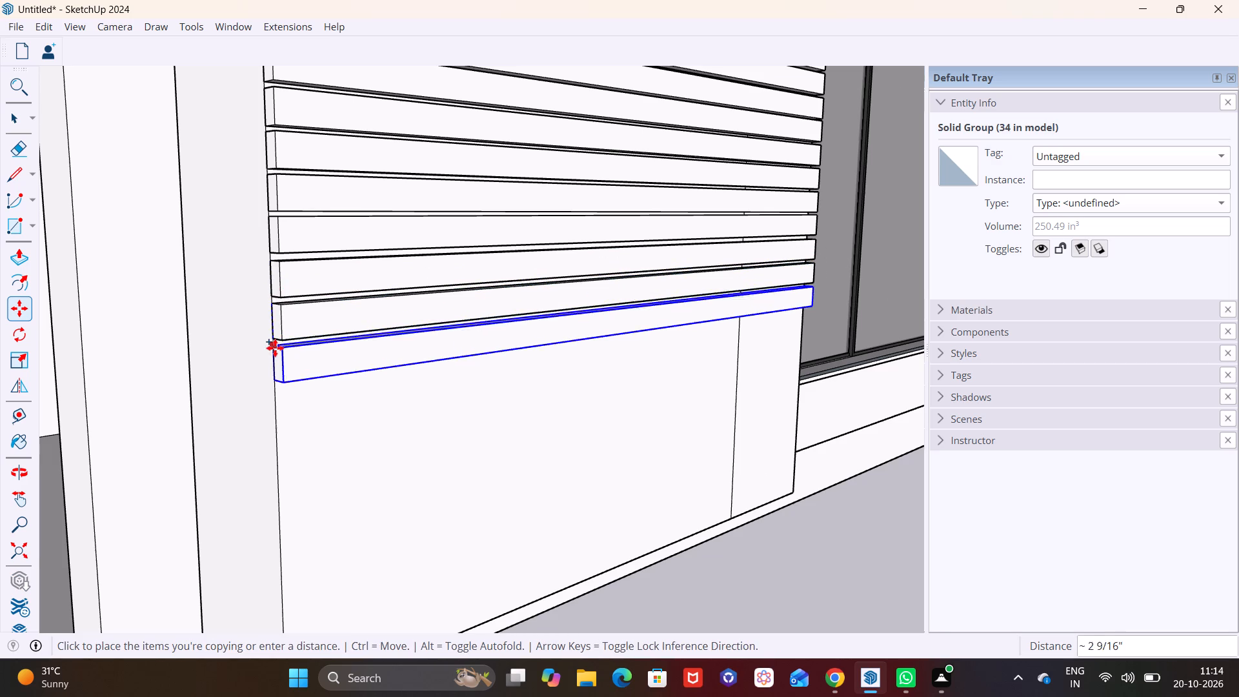
click(275, 348)
Copy the lowest full-width strip down the solid lower part twice, by about 2 15/16" and 3 1/16" in turn.
scroll(395, 256, down, 11)
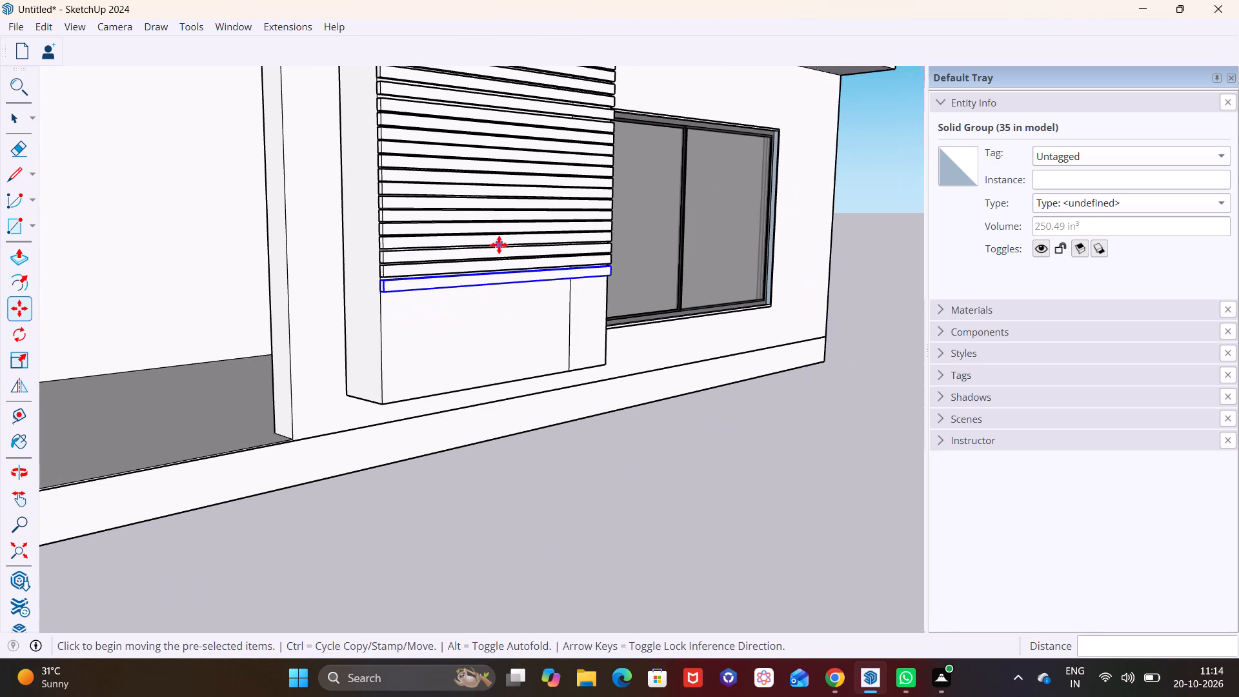
shift+middle_drag(496, 245, 442, 39)
shift+middle_drag(368, 110, 330, 191)
scroll(318, 134, up, 3)
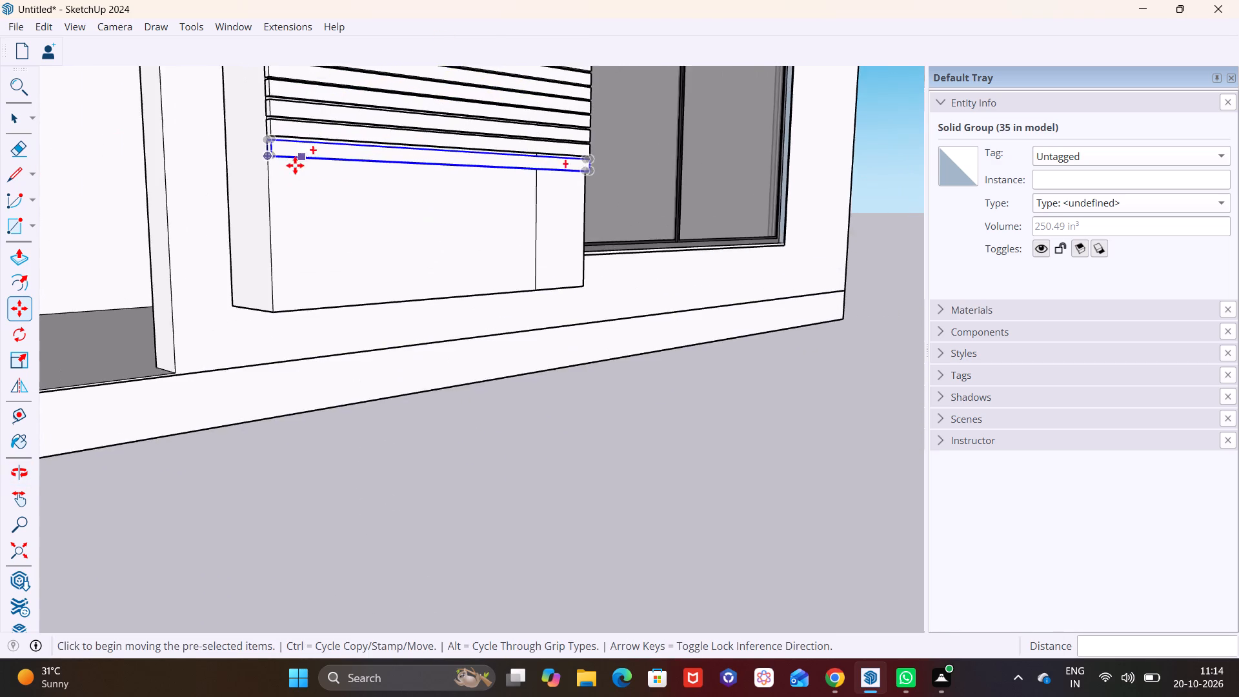
scroll(295, 165, up, 6)
middle_drag(309, 154, 408, 179)
scroll(361, 181, up, 4)
shift+middle_drag(358, 181, 347, 179)
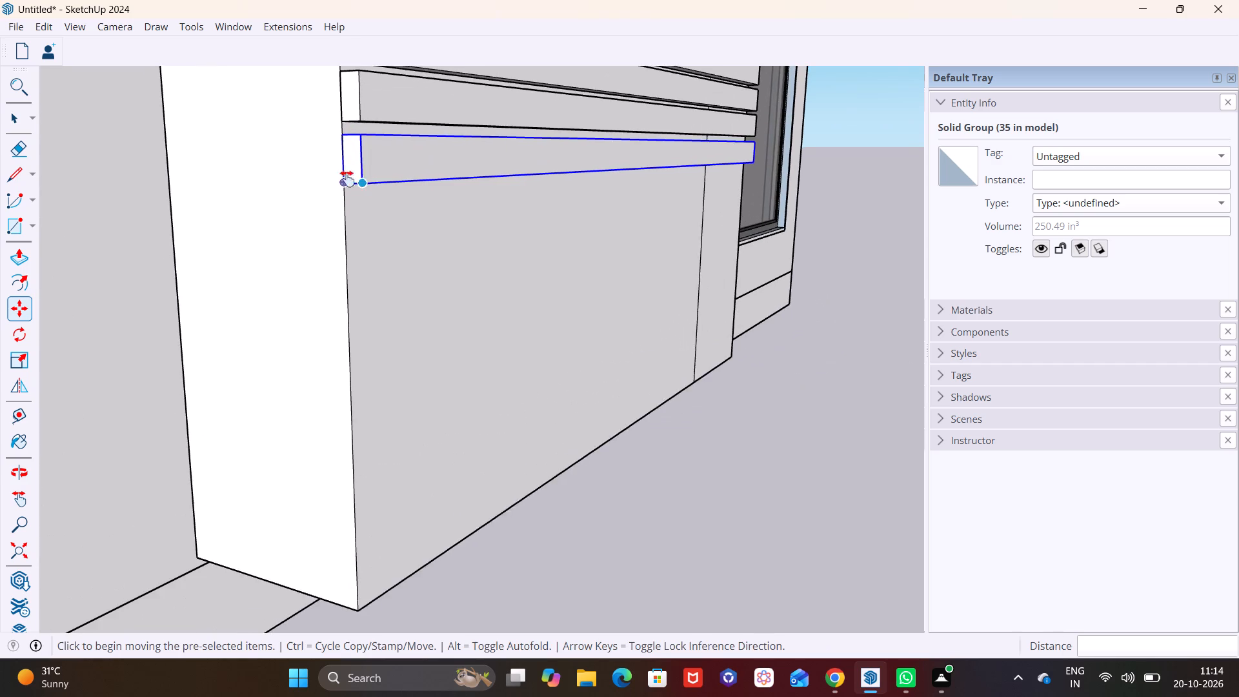
shift+middle_drag(347, 179, 310, 168)
click(295, 118)
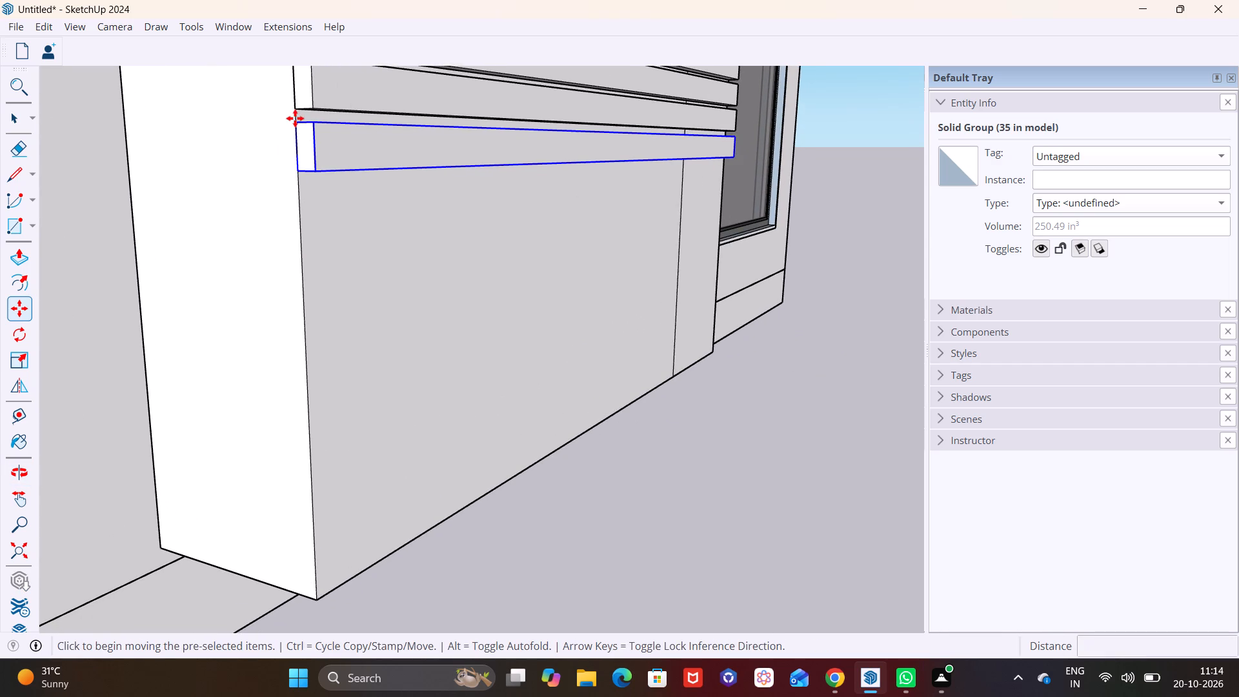
click(297, 179)
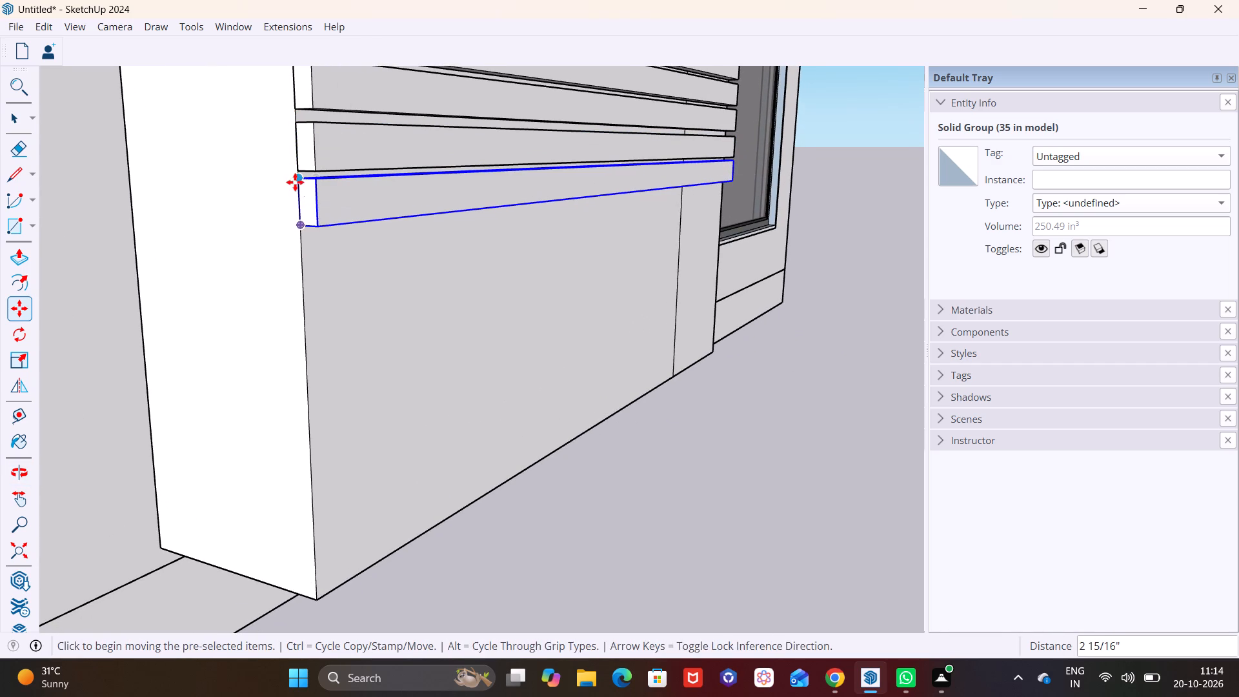
click(297, 177)
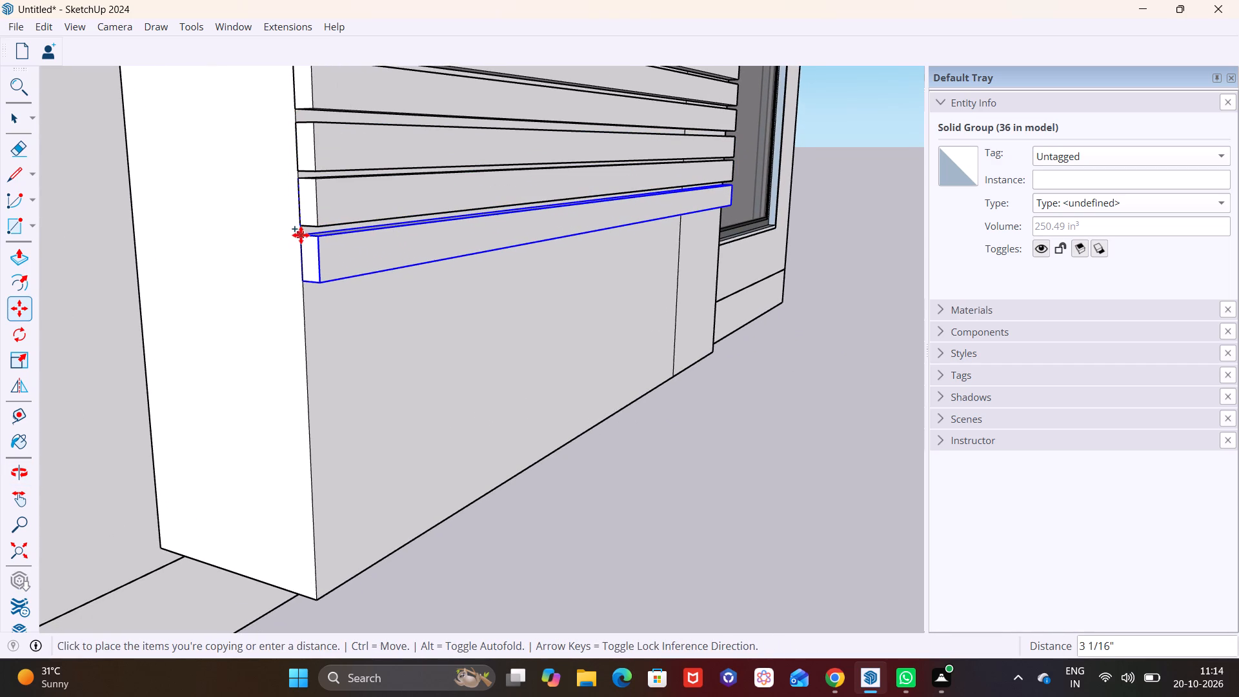
click(301, 235)
Add four more full-width strip copies down the solid lower part, each about 3 1/16" to 3 3/16" below the previous one.
click(300, 233)
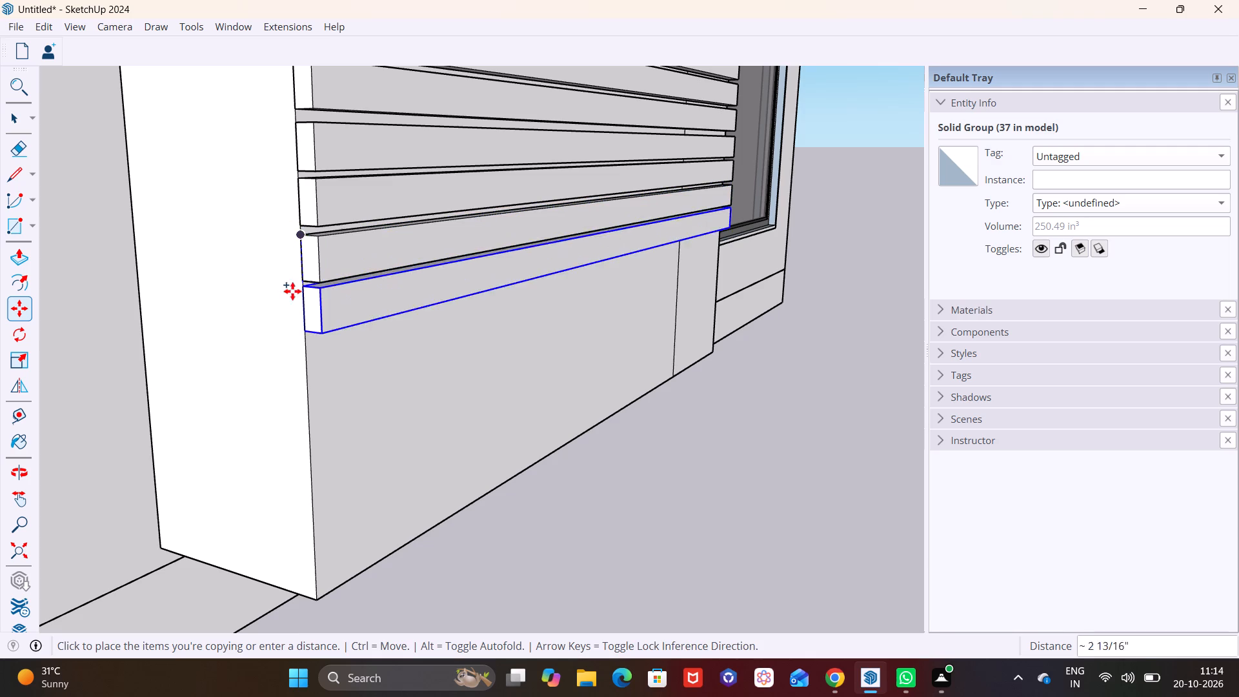
click(296, 291)
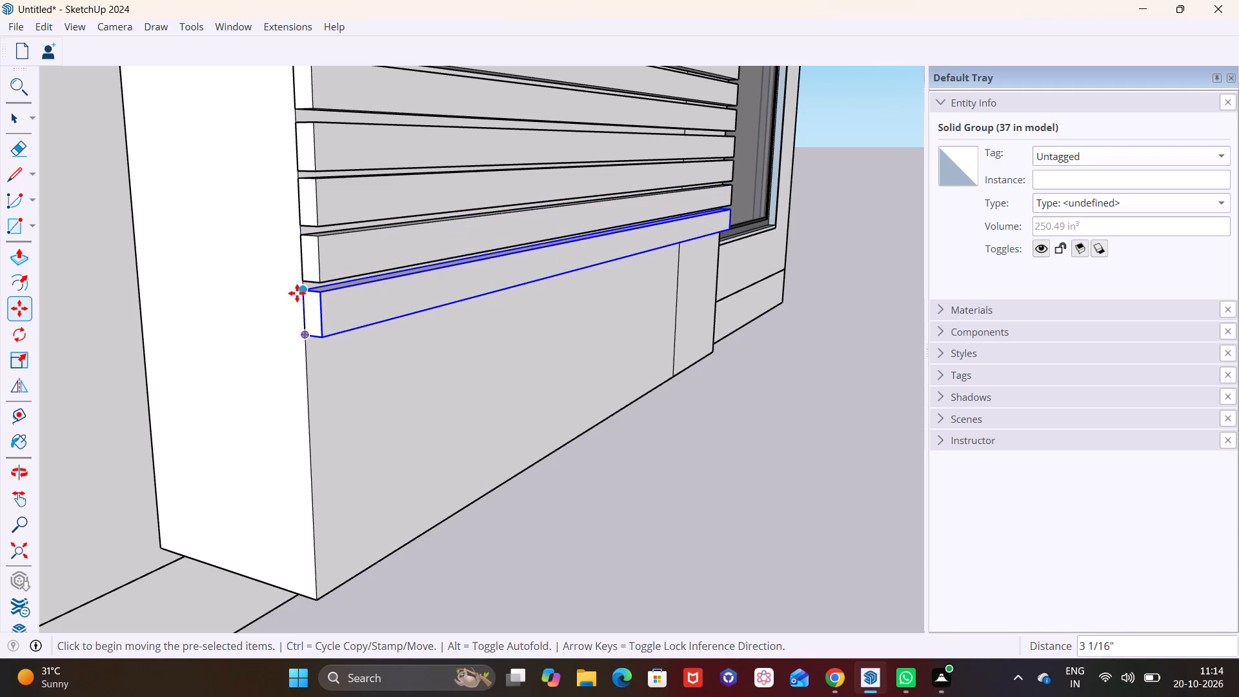
click(301, 292)
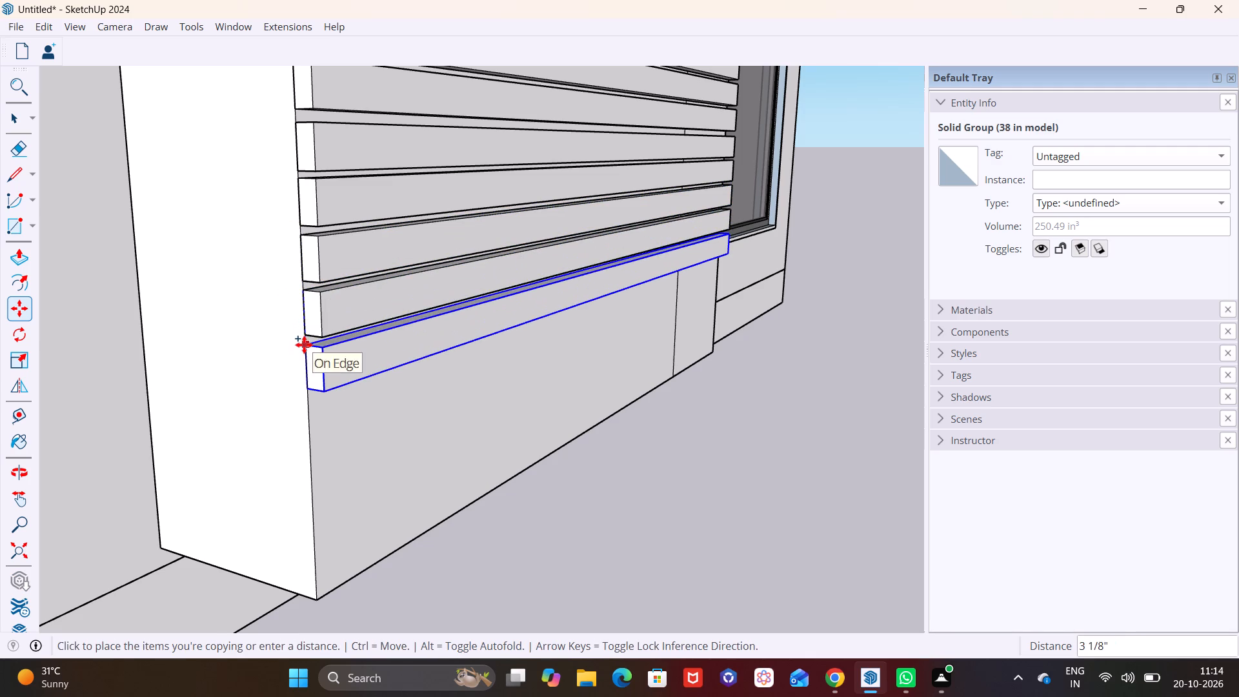
click(304, 344)
click(310, 343)
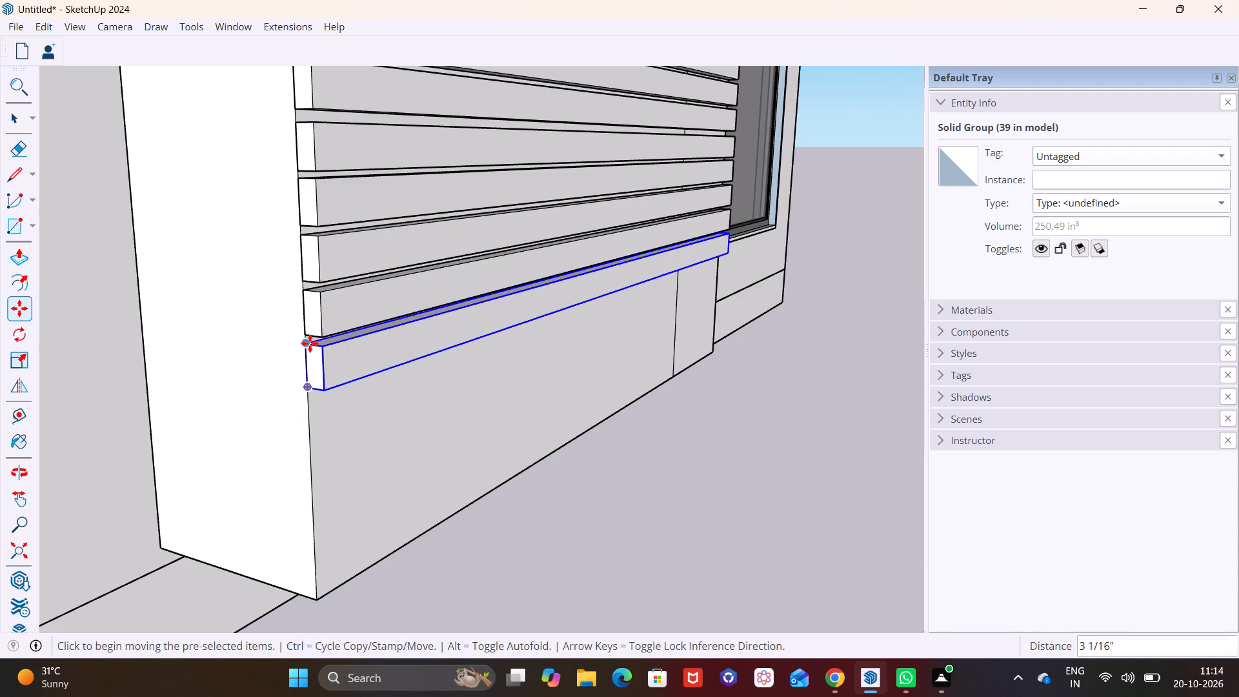
click(314, 398)
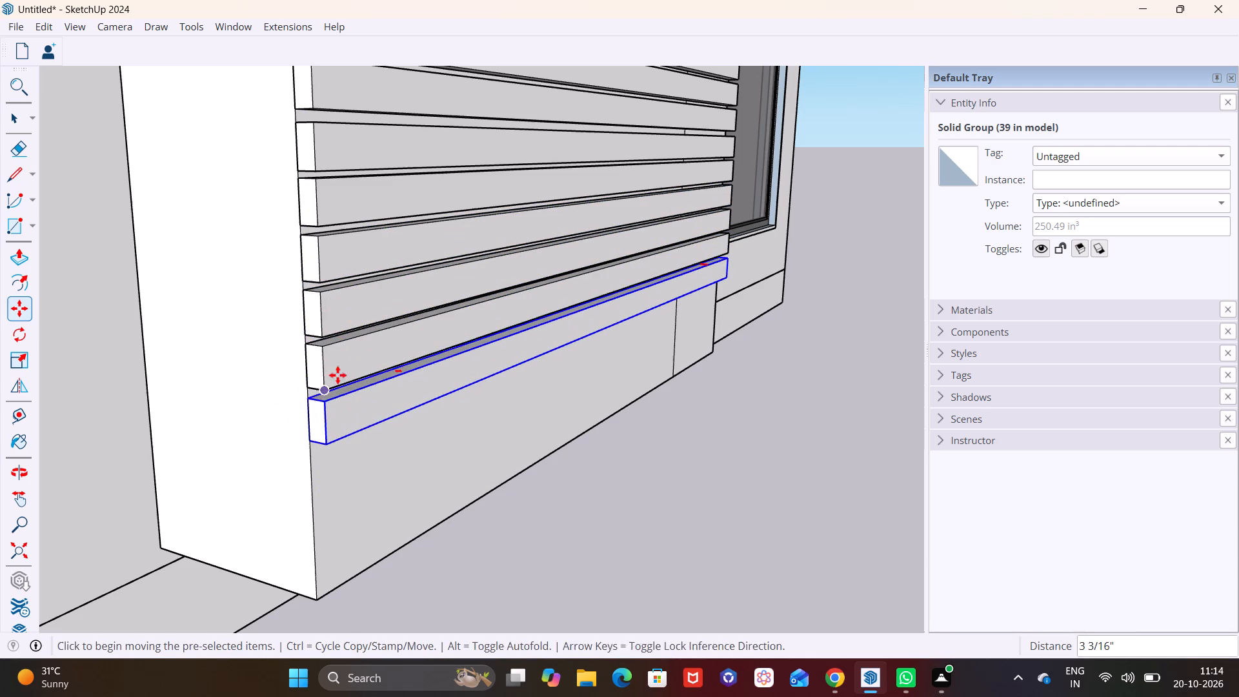
click(309, 399)
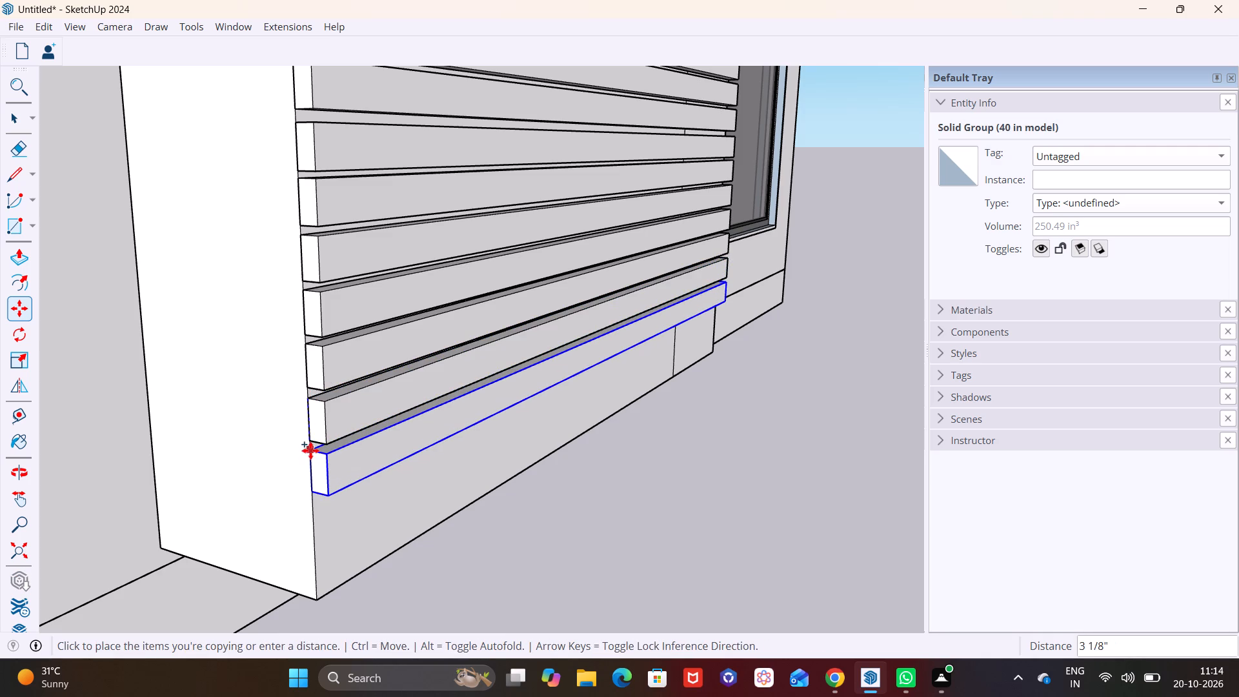
click(310, 450)
Add two final full-width strip copies near the base of the solid lower part, the first about 2 13/16" down, and clear the selection.
middle_drag(341, 421, 315, 231)
scroll(298, 259, up, 3)
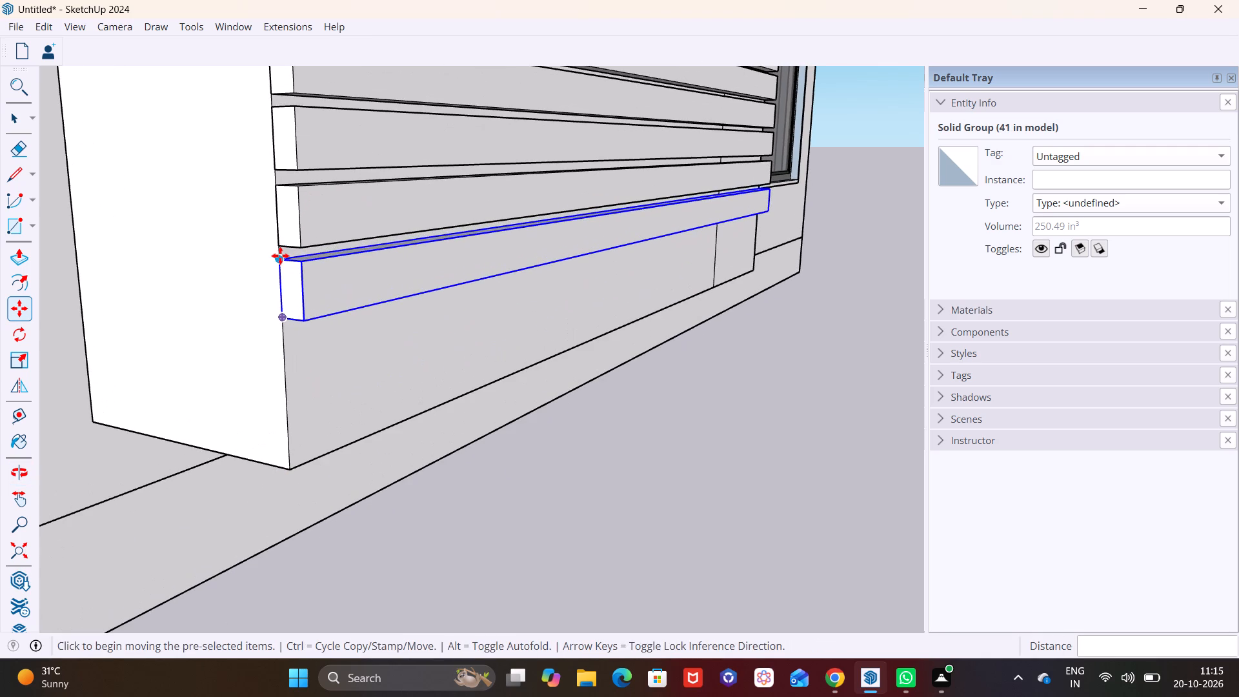
click(280, 256)
click(279, 325)
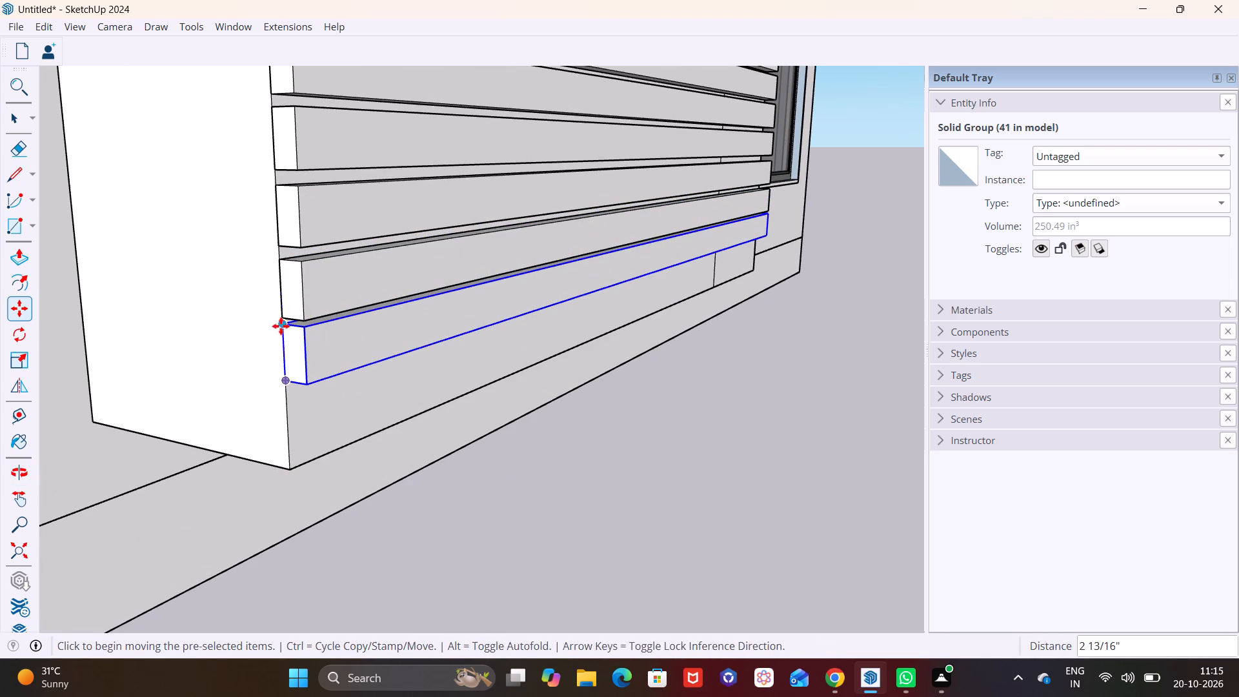
click(283, 323)
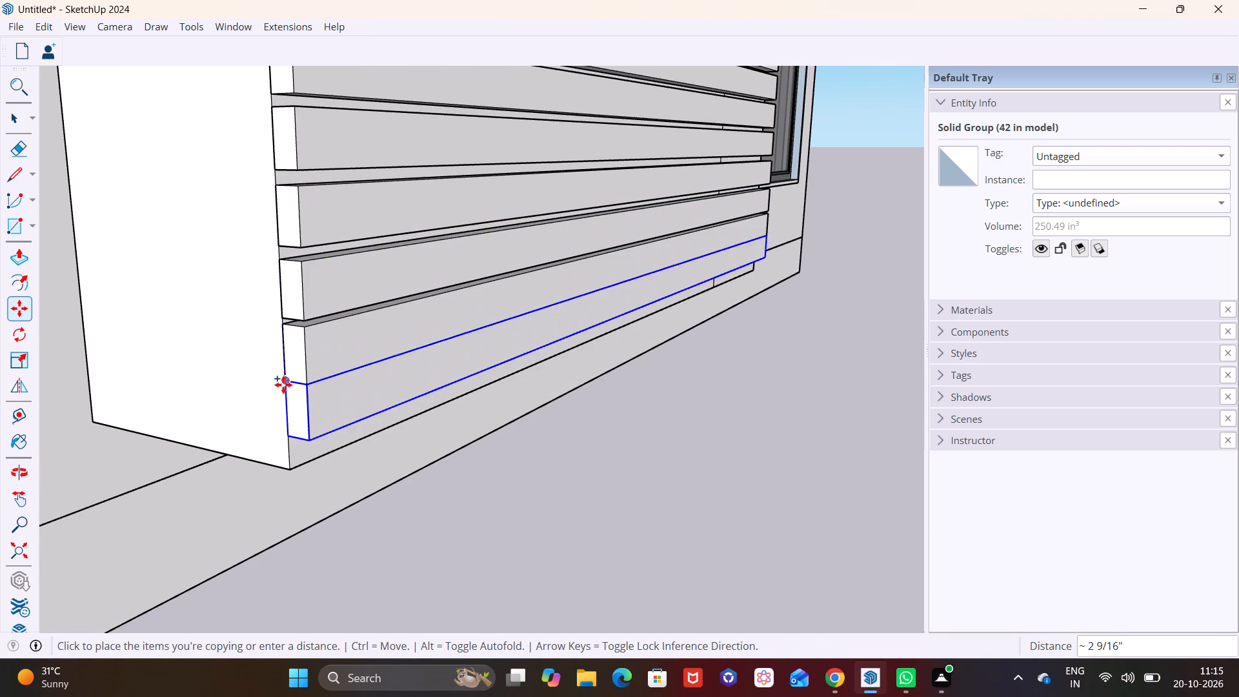
click(288, 390)
middle_drag(317, 376, 246, 309)
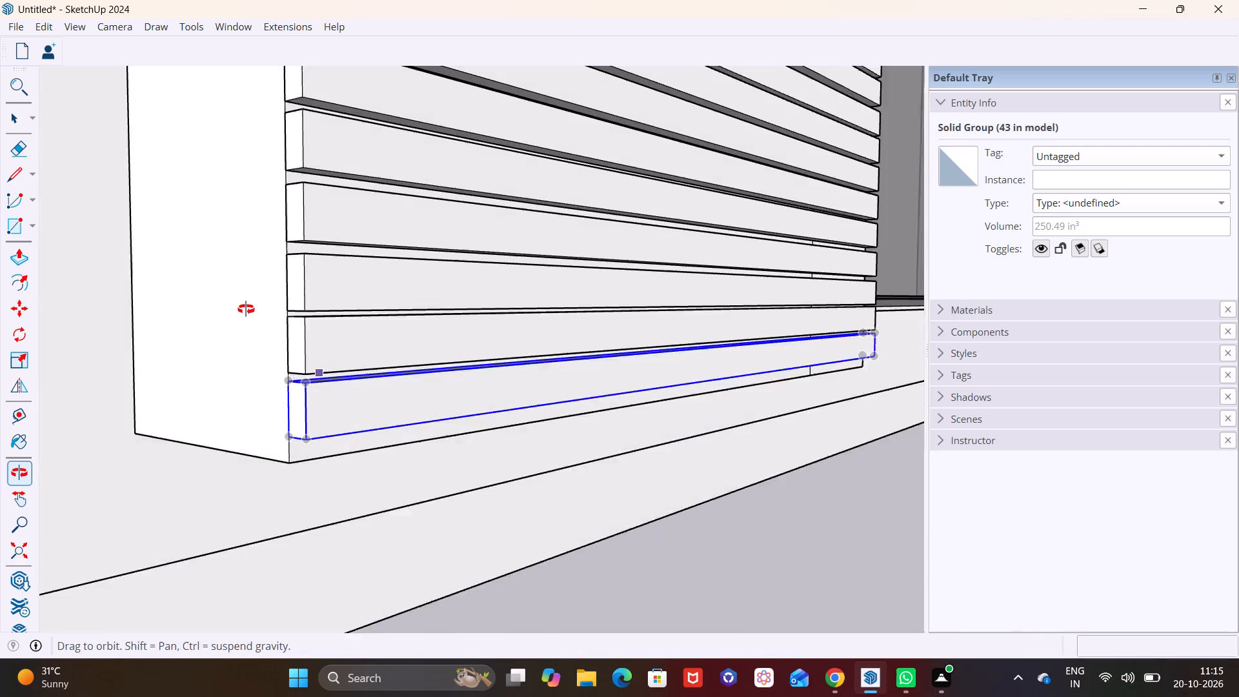
middle_drag(246, 309, 198, 309)
scroll(371, 310, down, 7)
key(space)
scroll(487, 282, down, 7)
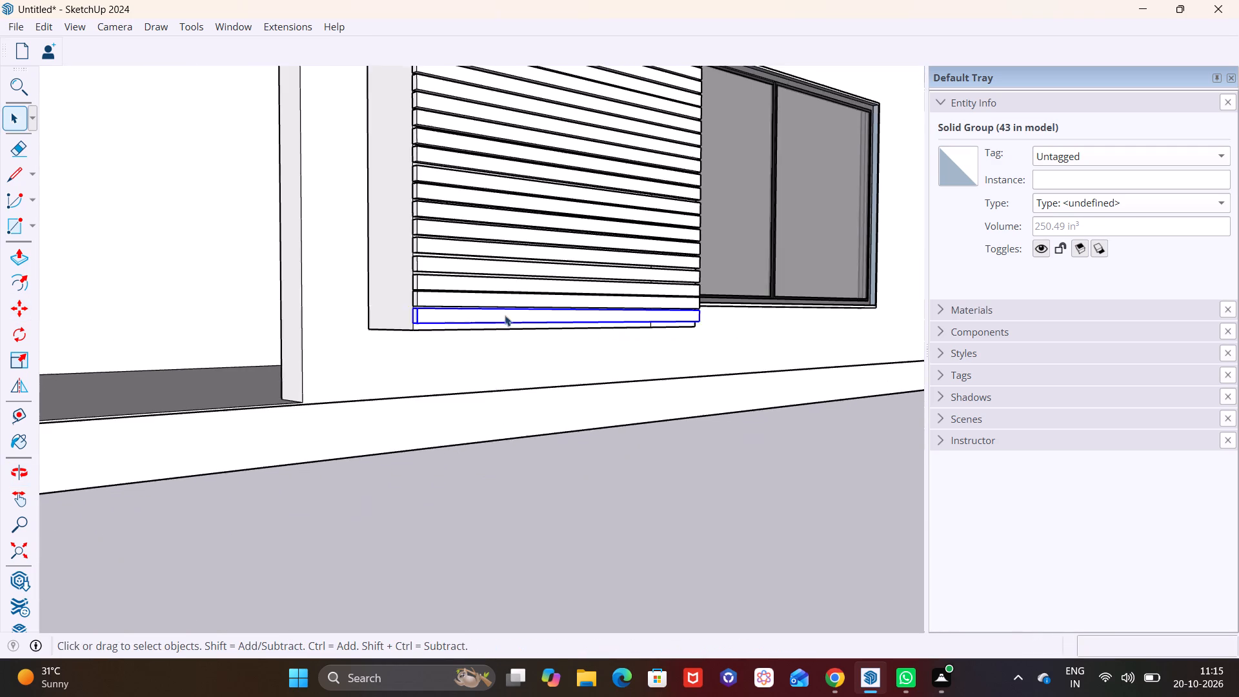
click(488, 466)
Examine the tall facade frame from its base to its top for parts still without strips.
middle_drag(481, 240, 331, 301)
shift+middle_drag(623, 233, 442, 455)
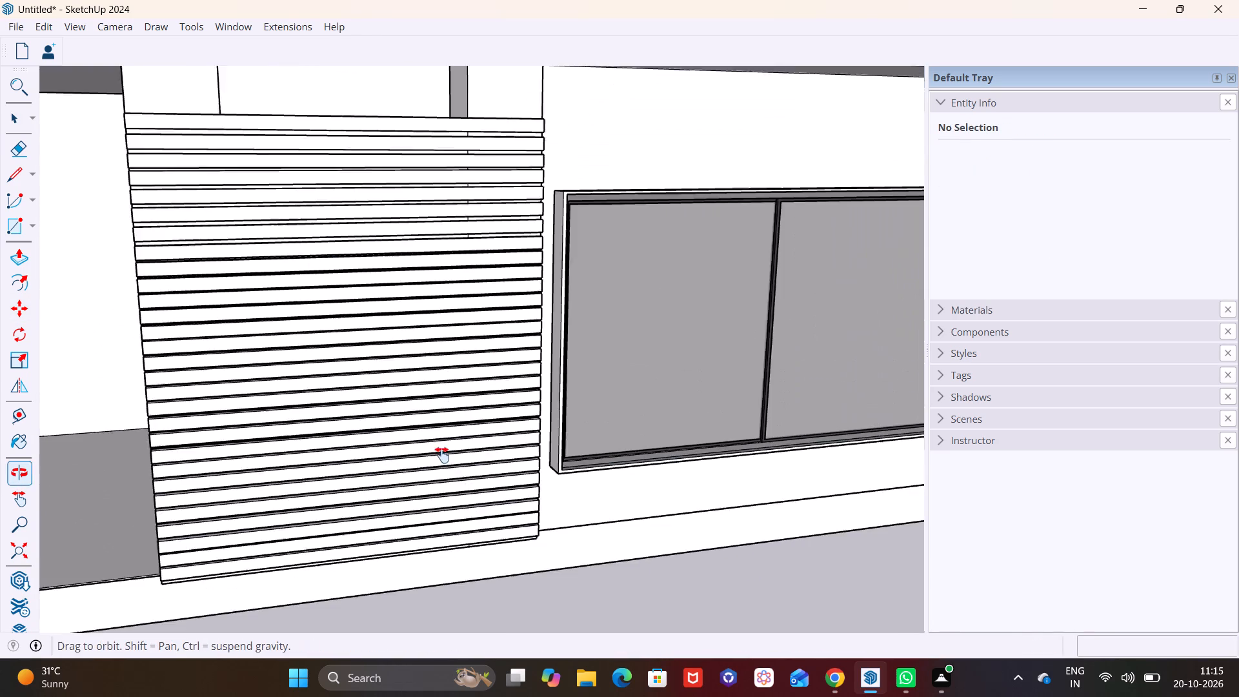
shift+middle_drag(442, 455, 439, 453)
scroll(423, 261, down, 4)
shift+middle_drag(444, 204, 428, 411)
shift+middle_drag(434, 223, 432, 395)
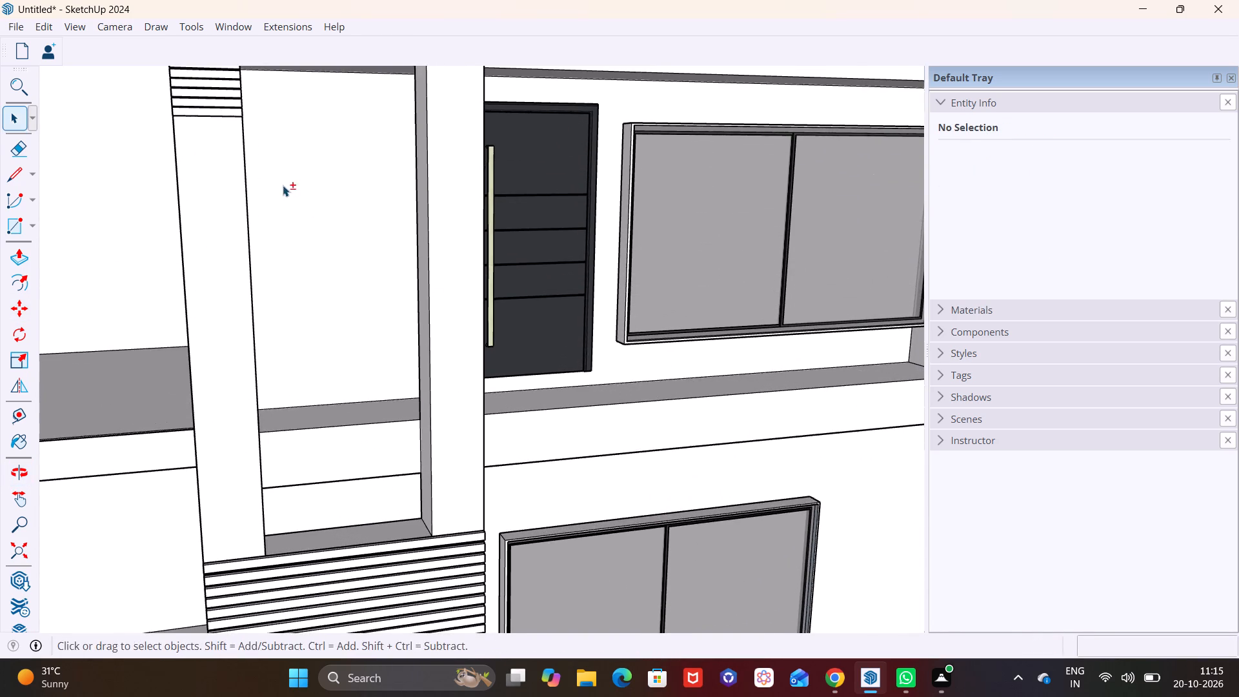
shift+middle_drag(283, 185, 389, 282)
shift+middle_drag(350, 167, 242, 370)
scroll(305, 316, up, 3)
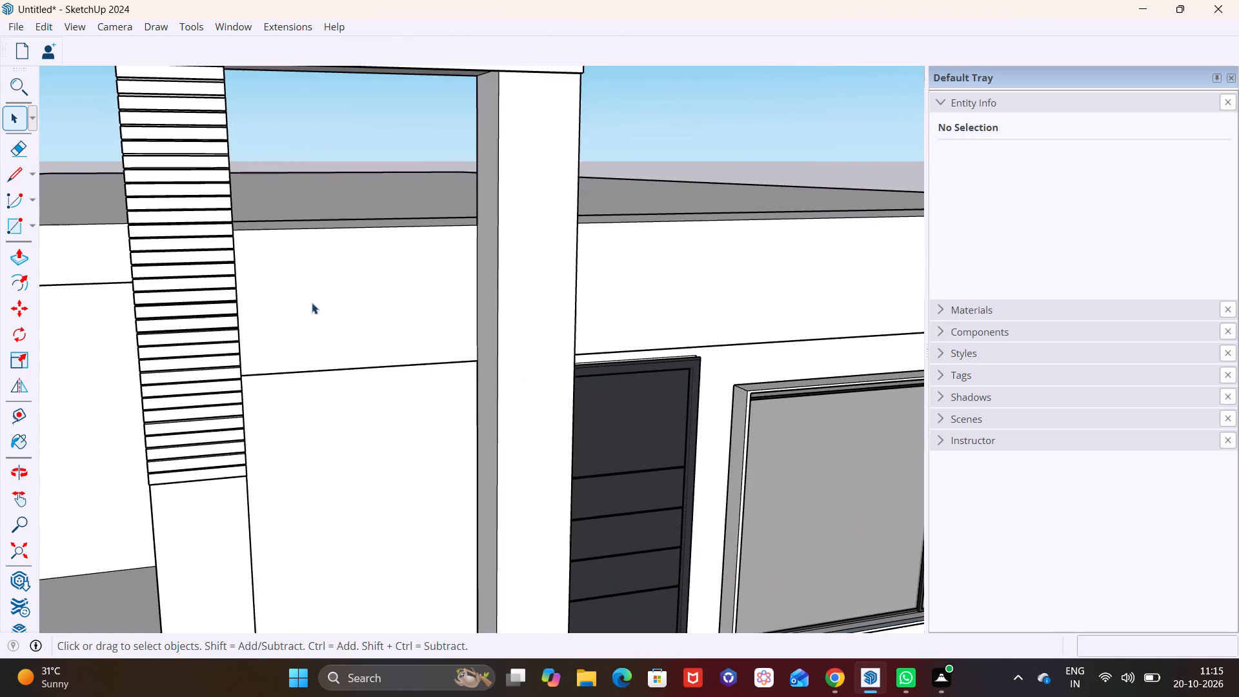
scroll(330, 272, down, 12)
middle_drag(372, 365, 365, 333)
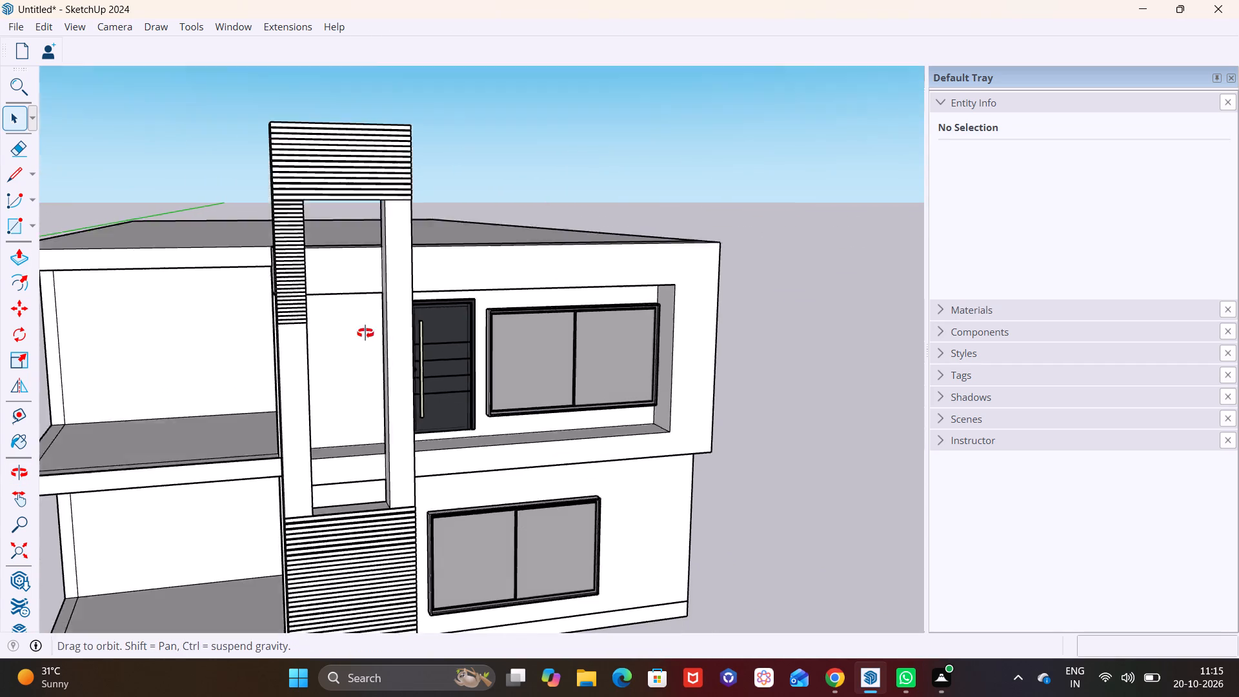
middle_drag(365, 333, 267, 305)
middle_drag(250, 294, 575, 300)
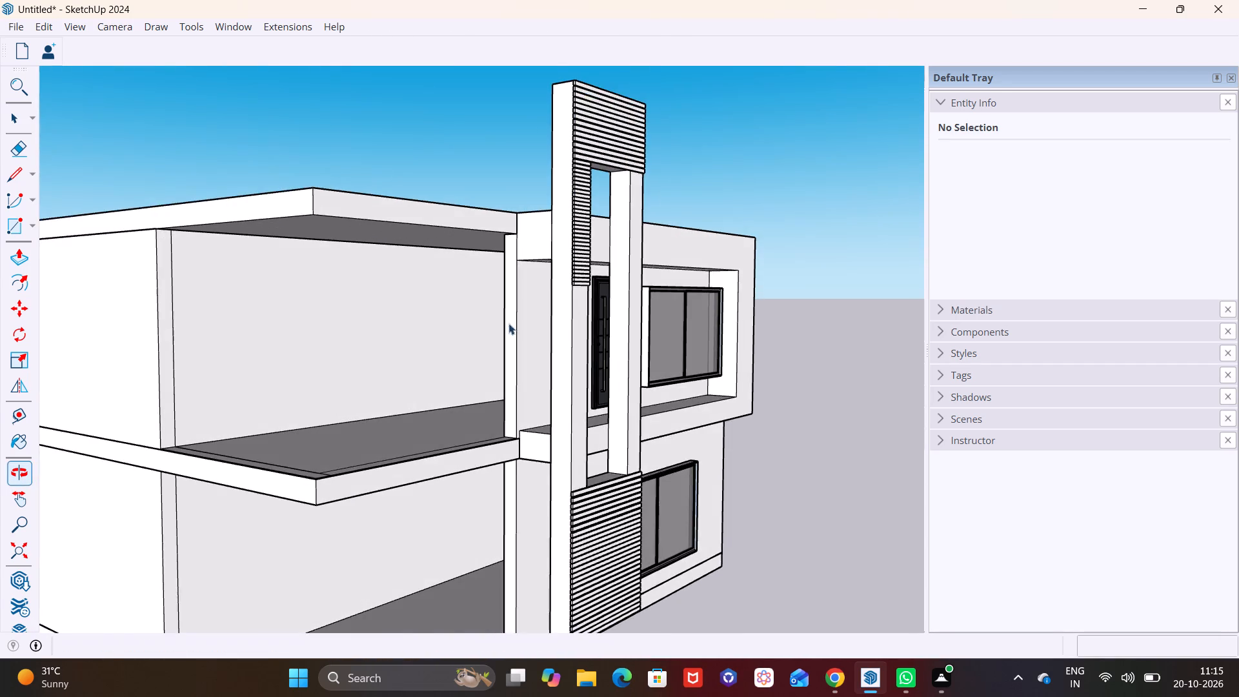
Copy the lowest short strip on the frame's left post down twice with narrow gaps, the first copy by about 2 1/4".
scroll(596, 267, up, 16)
middle_drag(578, 271, 378, 278)
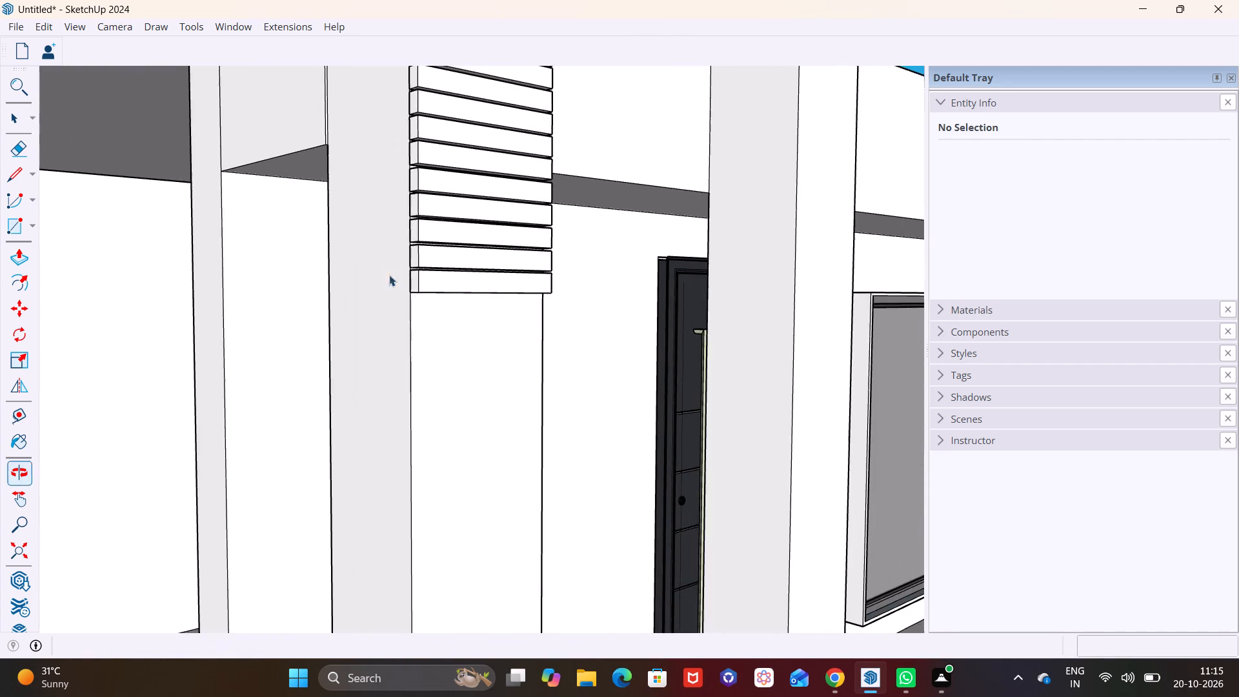
scroll(434, 282, up, 6)
click(392, 287)
key(m)
scroll(419, 276, up, 2)
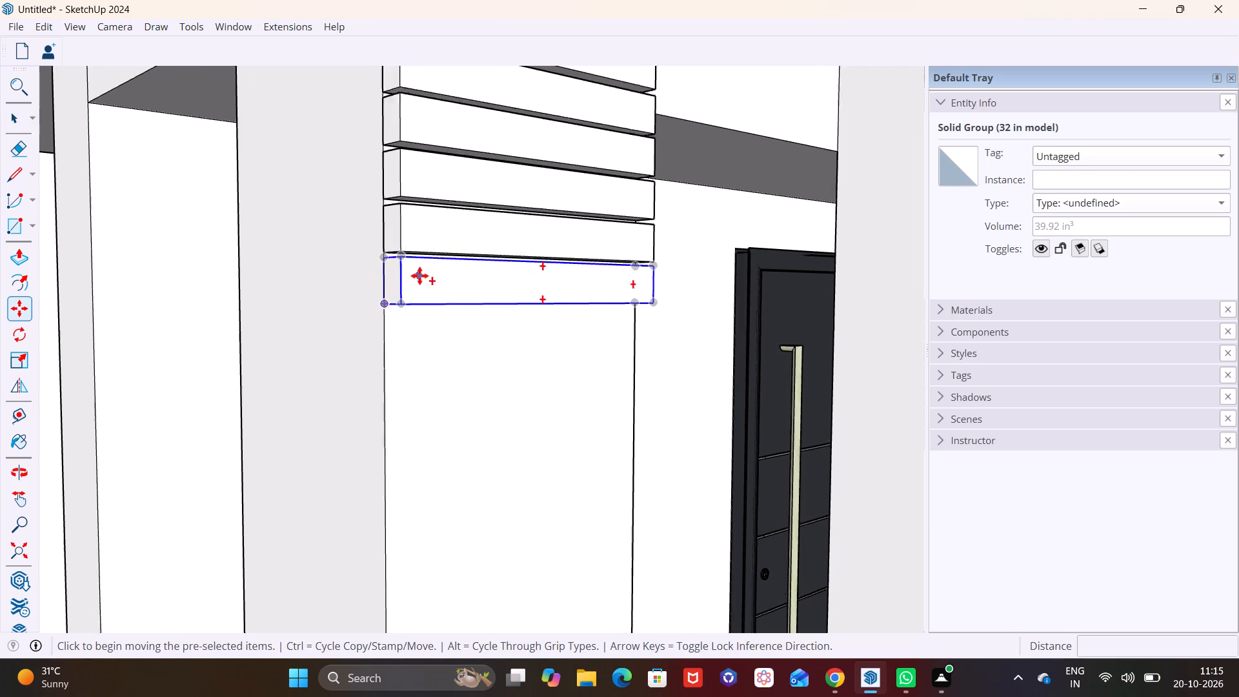
scroll(419, 276, up, 1)
middle_drag(419, 276, 481, 319)
click(405, 276)
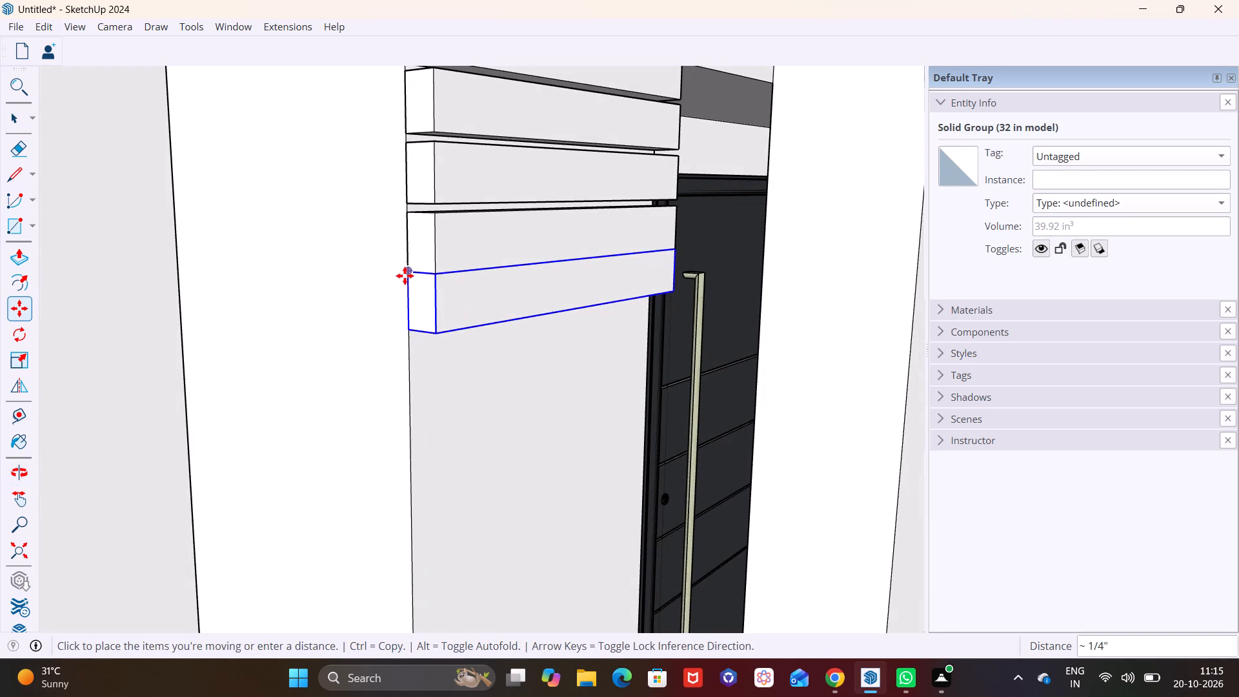
click(406, 345)
click(406, 345)
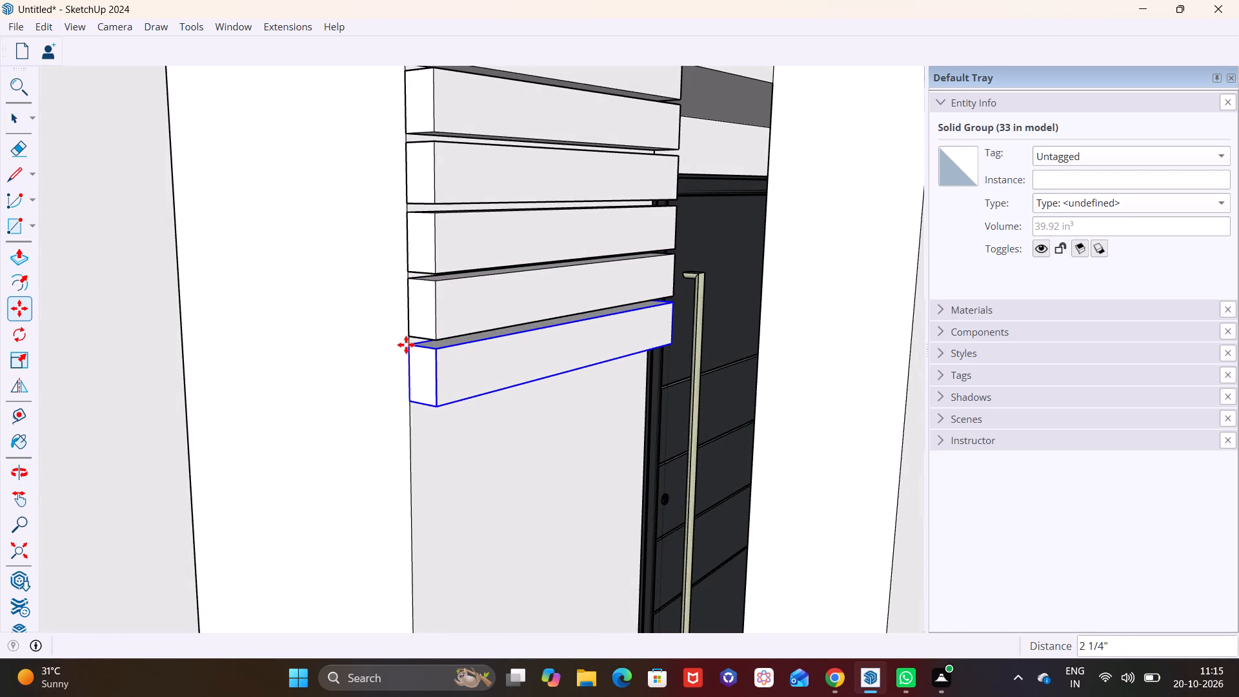
click(413, 346)
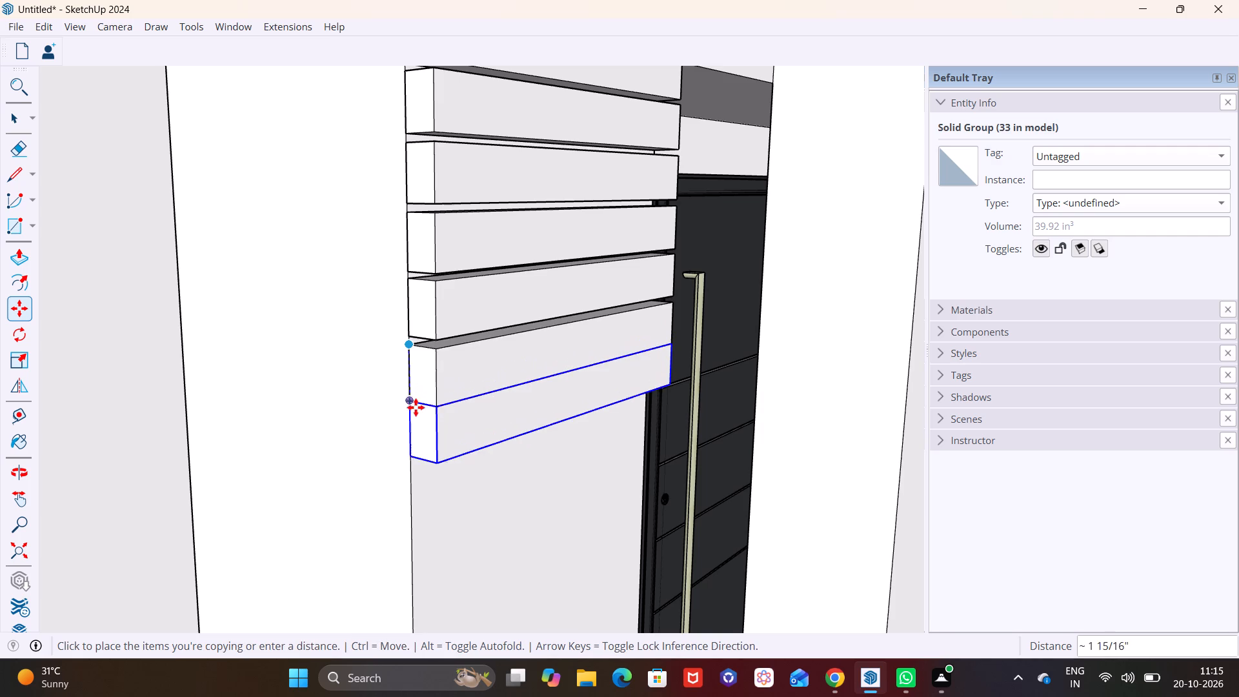
click(413, 414)
Add two more short strip copies down the left post, by about 2 5/16" and 2 1/4" in turn.
shift+middle_drag(454, 400, 387, 203)
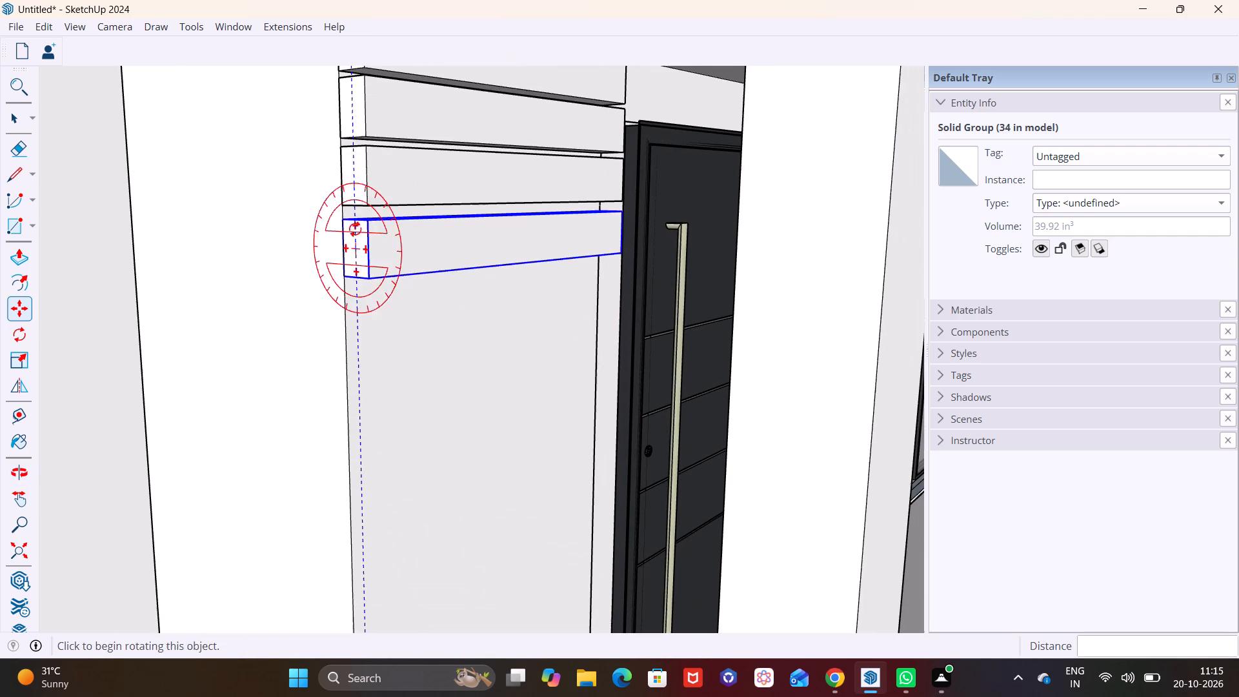
click(345, 219)
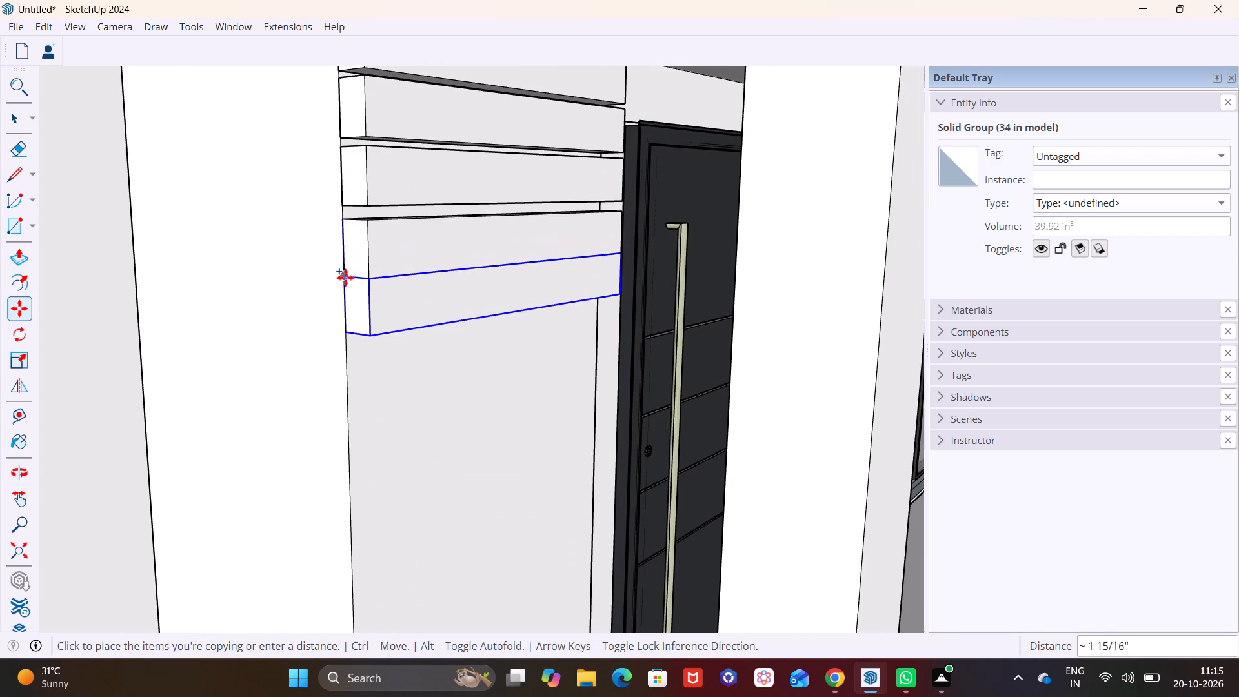
click(345, 286)
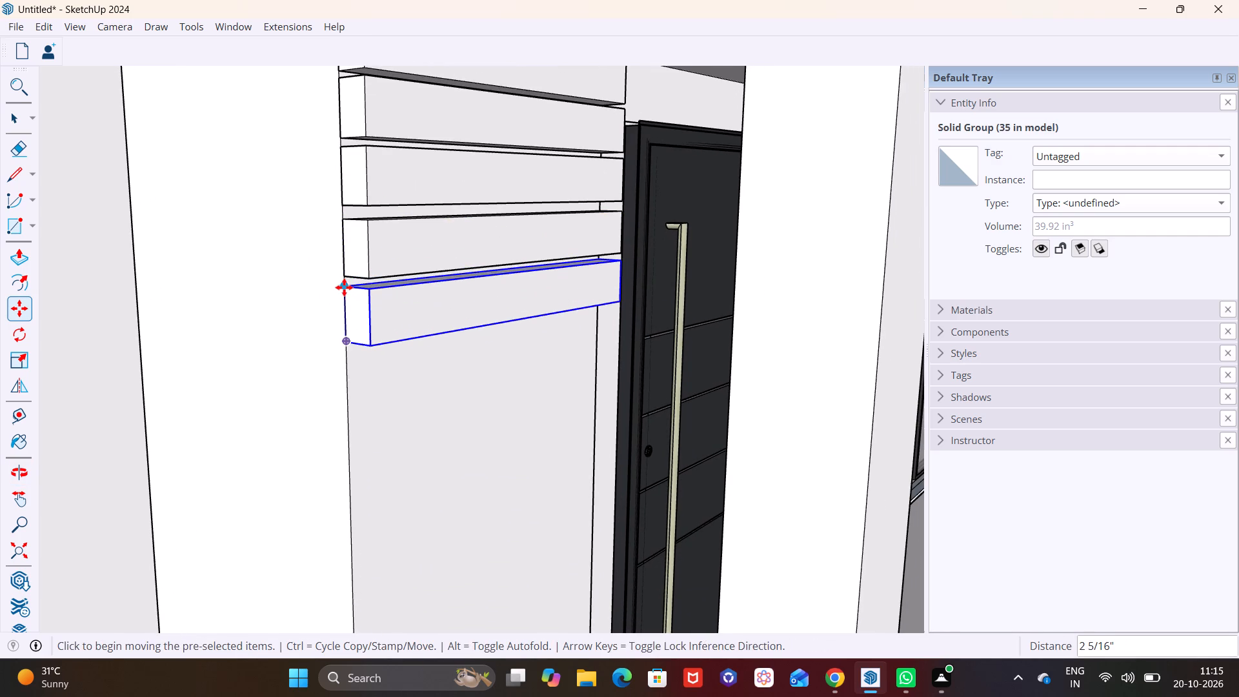
click(344, 287)
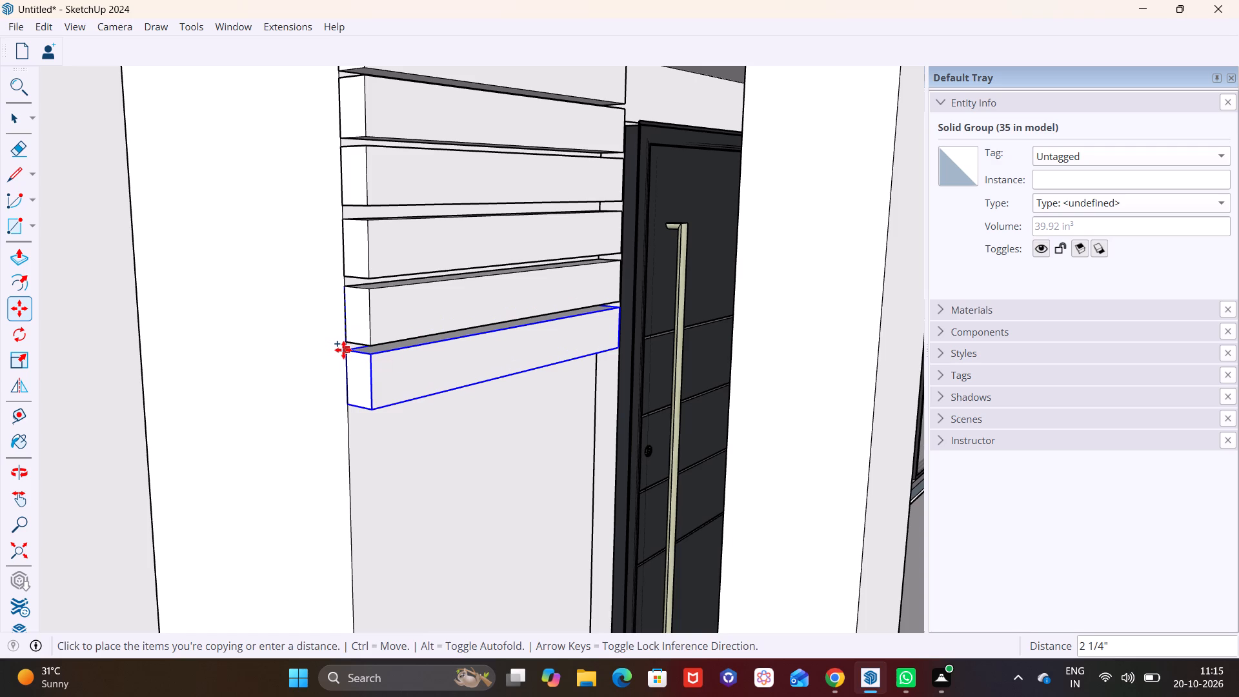
click(343, 350)
Copy the lowest short strip down the frame's left post four times with narrow gaps, the third by about 2 5/16".
click(348, 349)
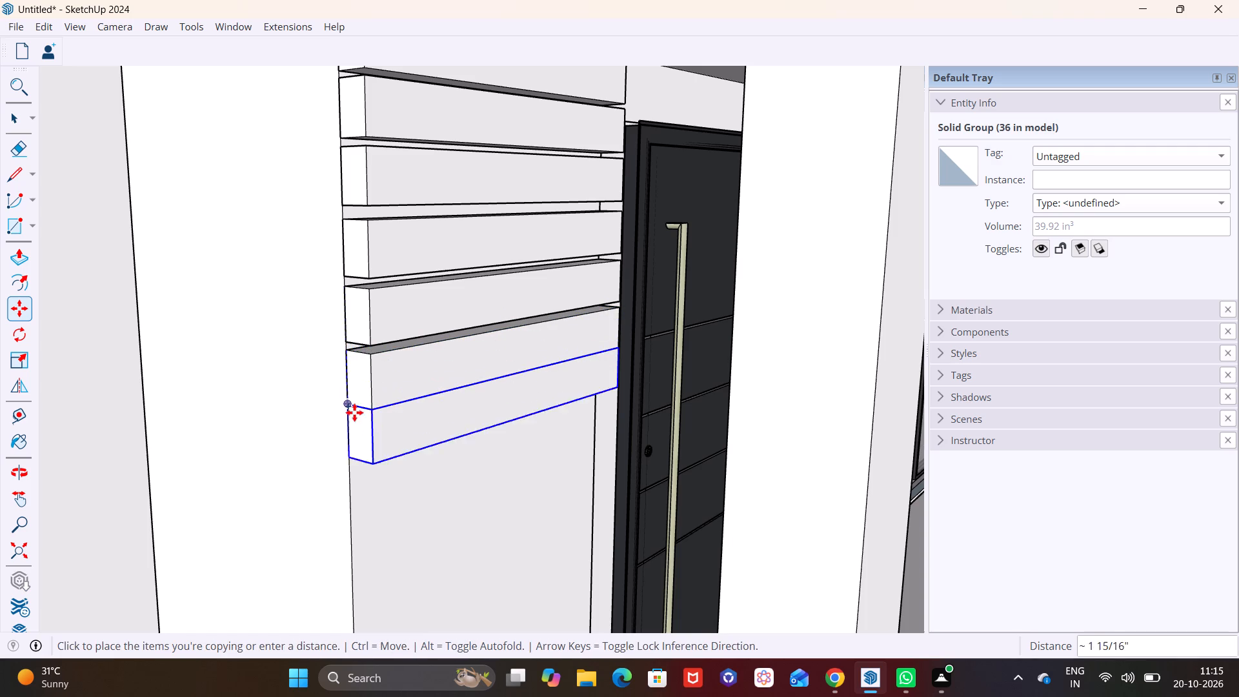
click(354, 418)
shift+middle_drag(383, 394, 357, 189)
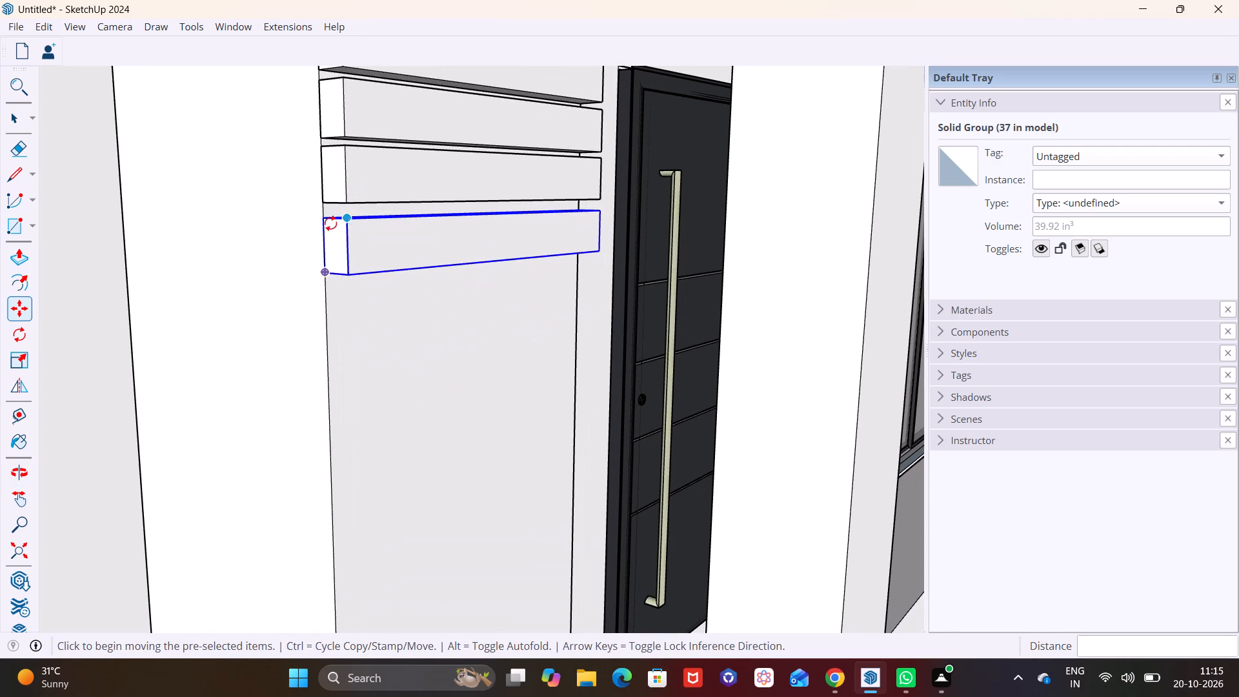
click(327, 217)
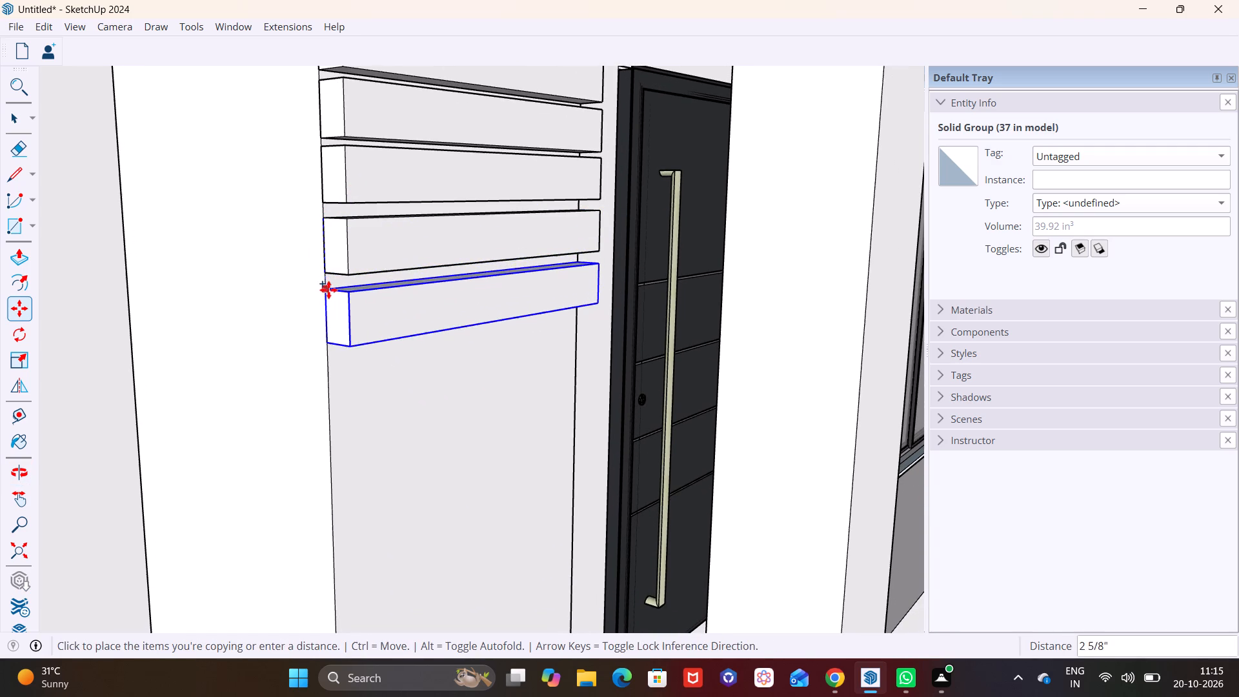
click(330, 281)
click(324, 278)
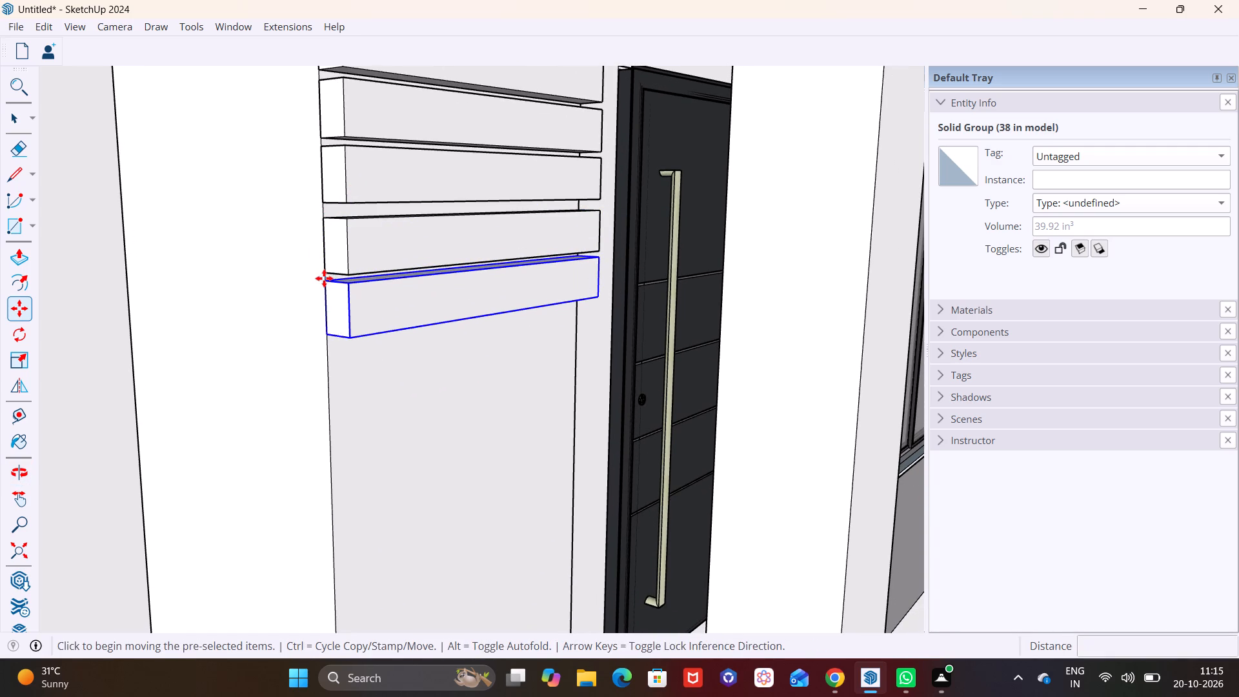
click(325, 345)
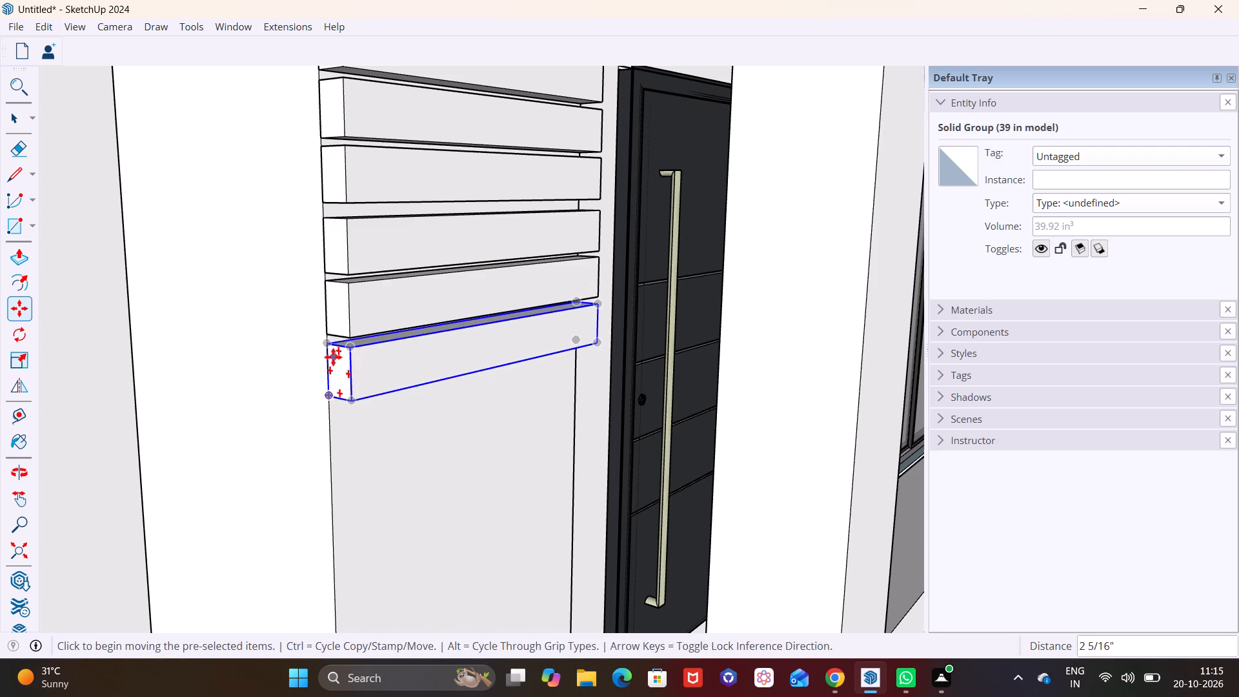
click(327, 341)
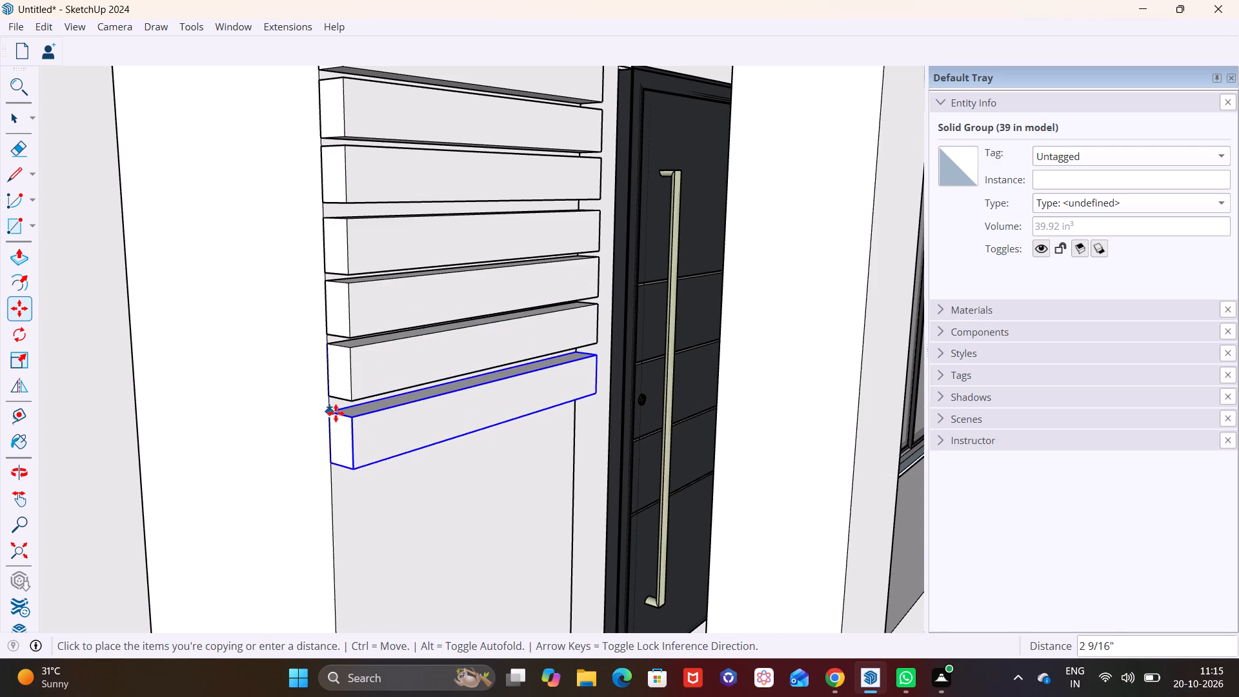
click(336, 412)
Add two more short strip copies down the left post, the first by about 2 3/8".
shift+middle_drag(378, 390, 364, 183)
shift+scroll(363, 183, down, 1)
click(320, 203)
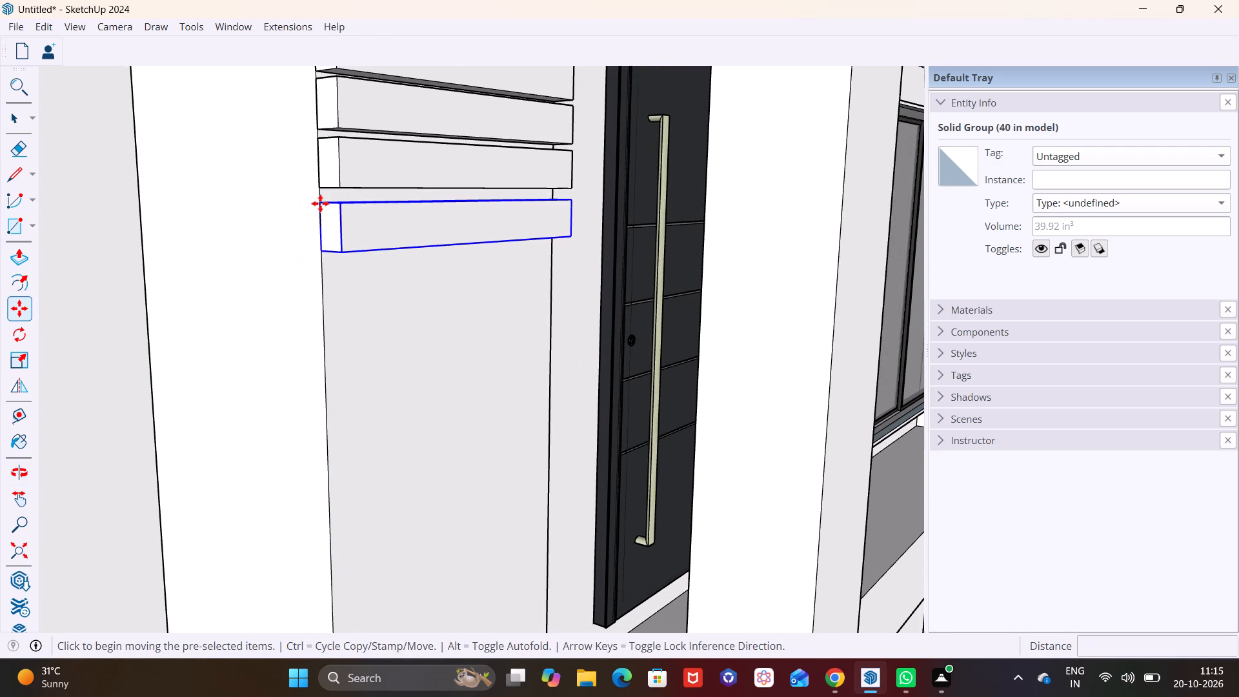
click(328, 262)
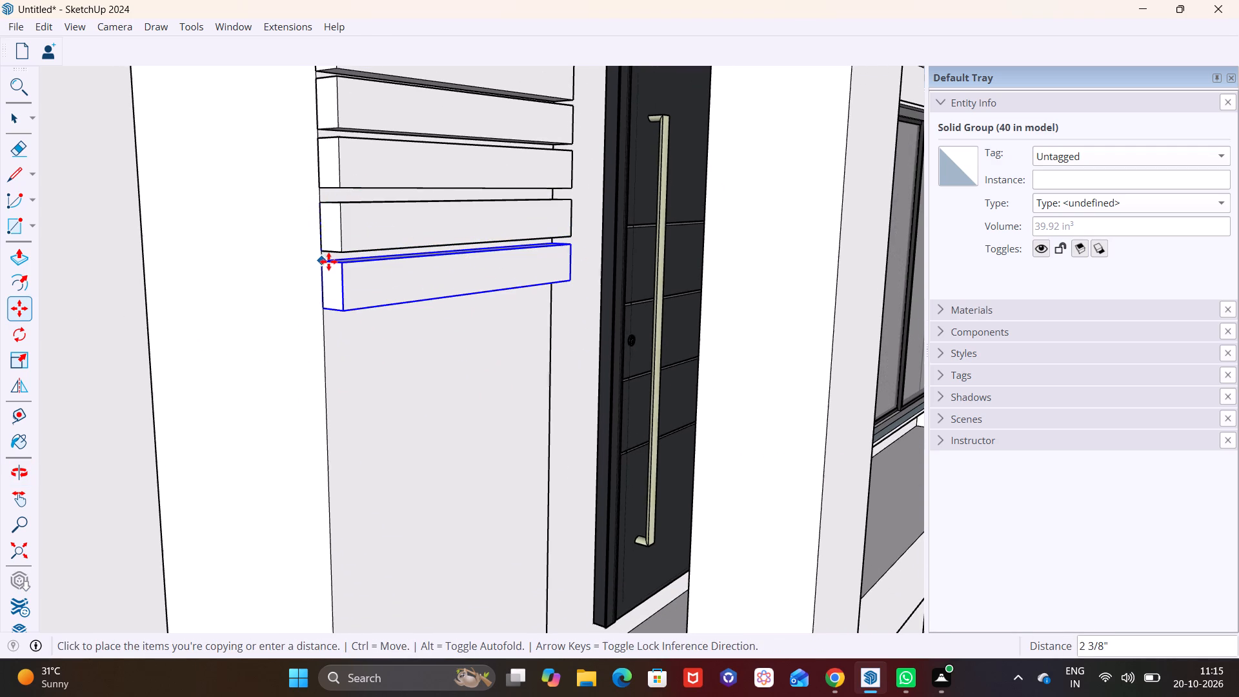
click(323, 262)
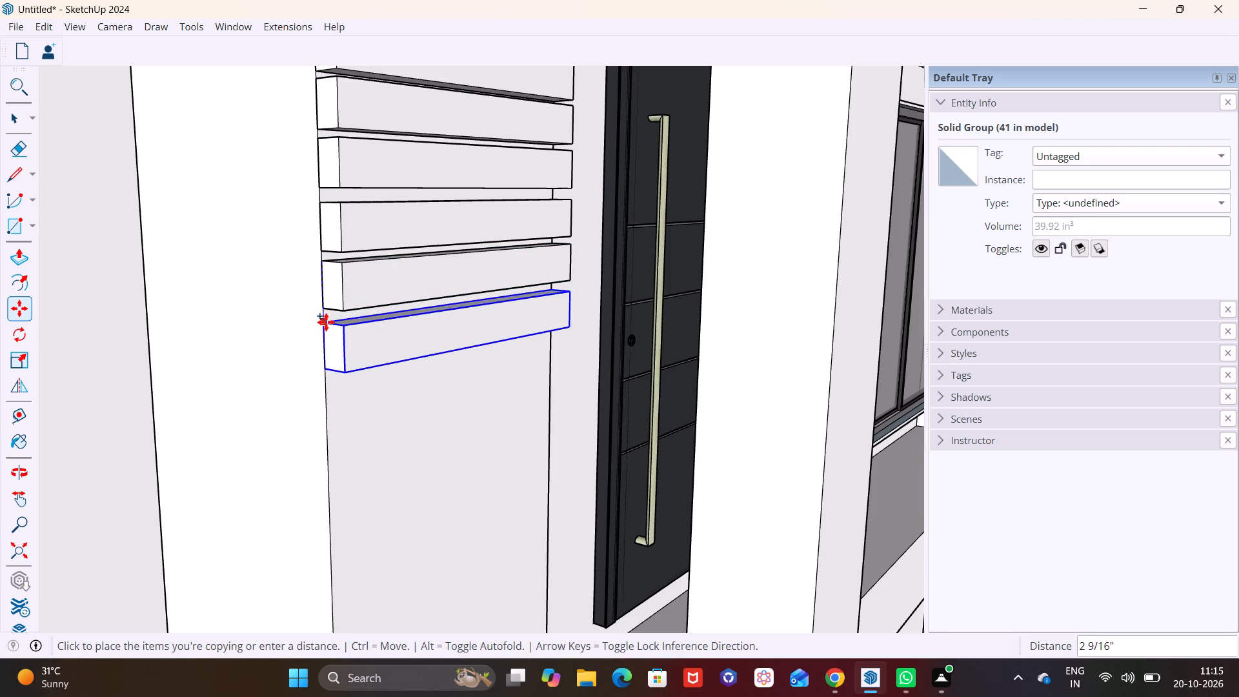
click(326, 317)
Continue the left post with four more short strip copies, the first two by about 2 3/8" and the third by about 2 1/4".
shift+middle_drag(355, 287, 334, 114)
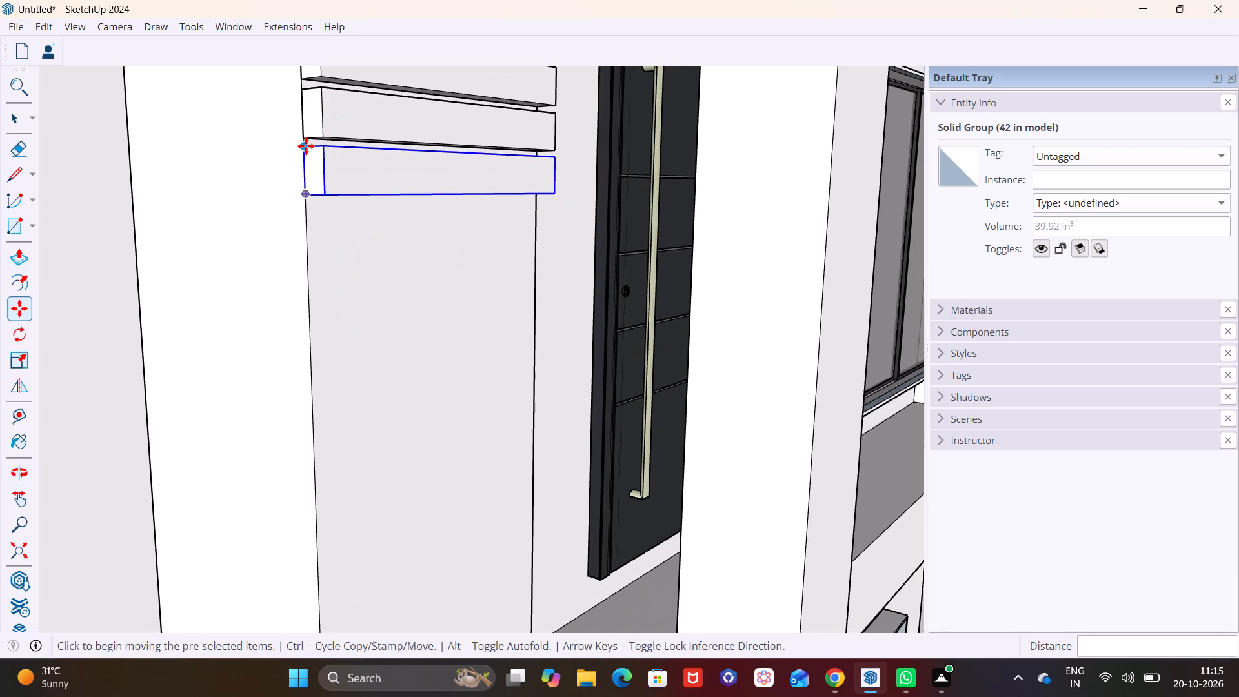
click(306, 146)
click(313, 205)
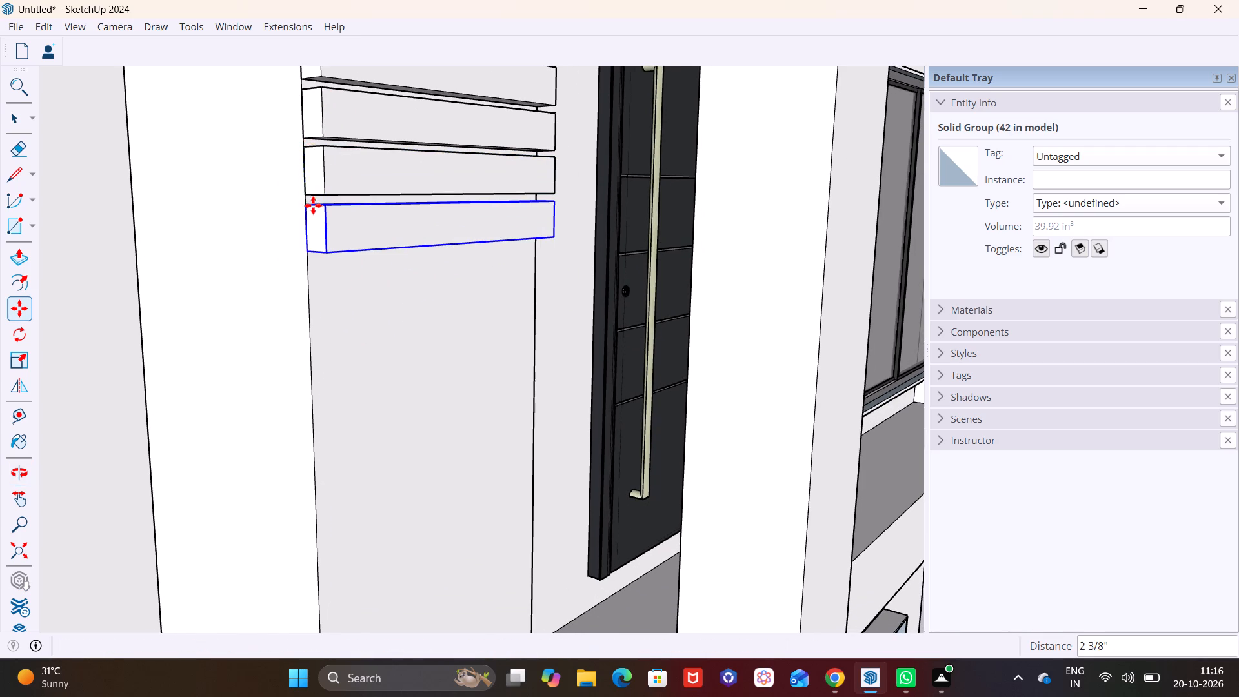
click(308, 205)
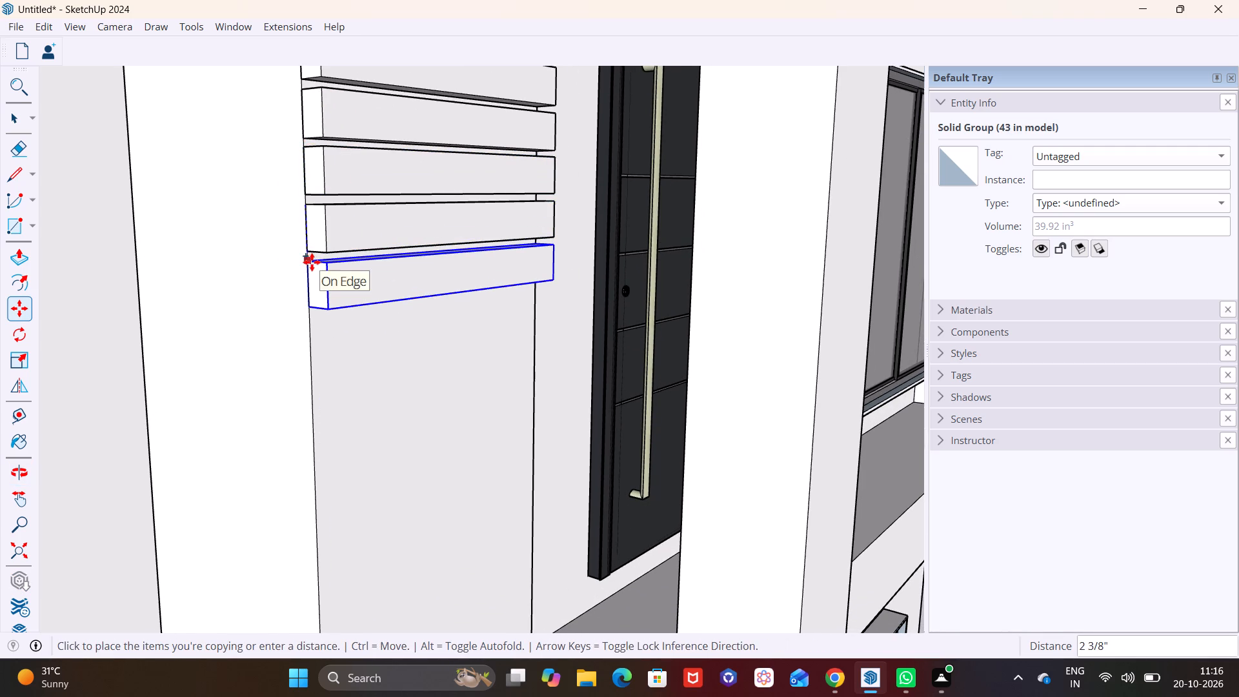
click(312, 262)
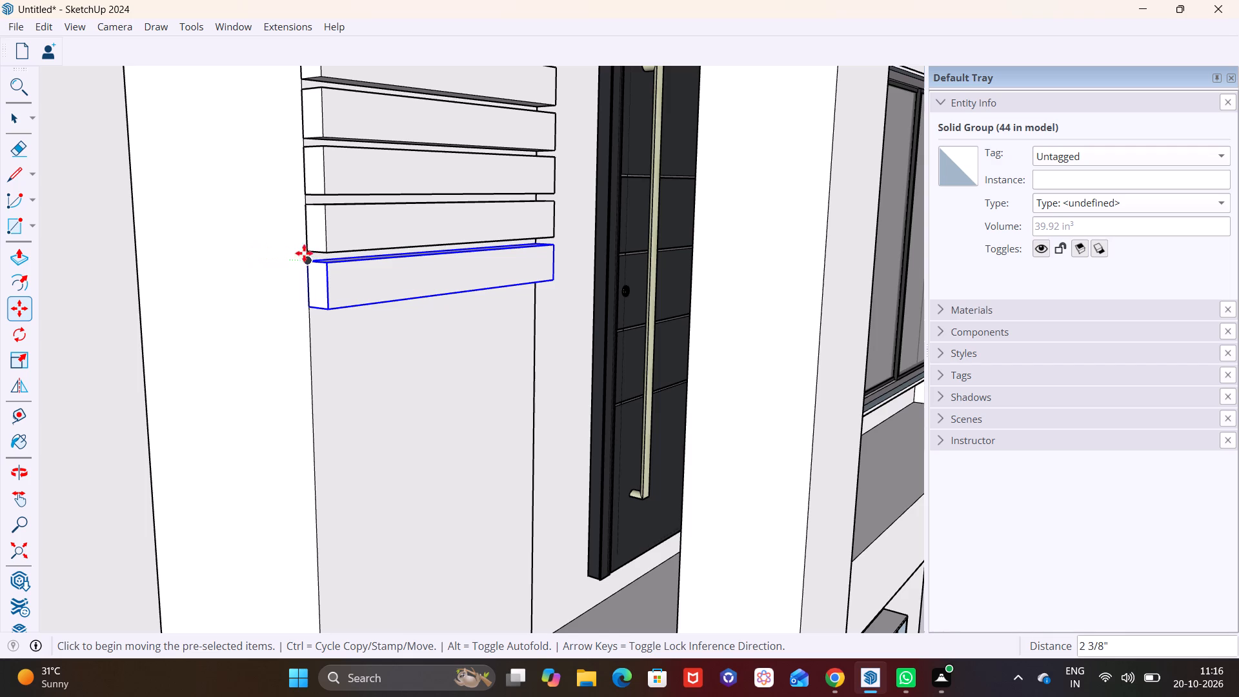
click(306, 261)
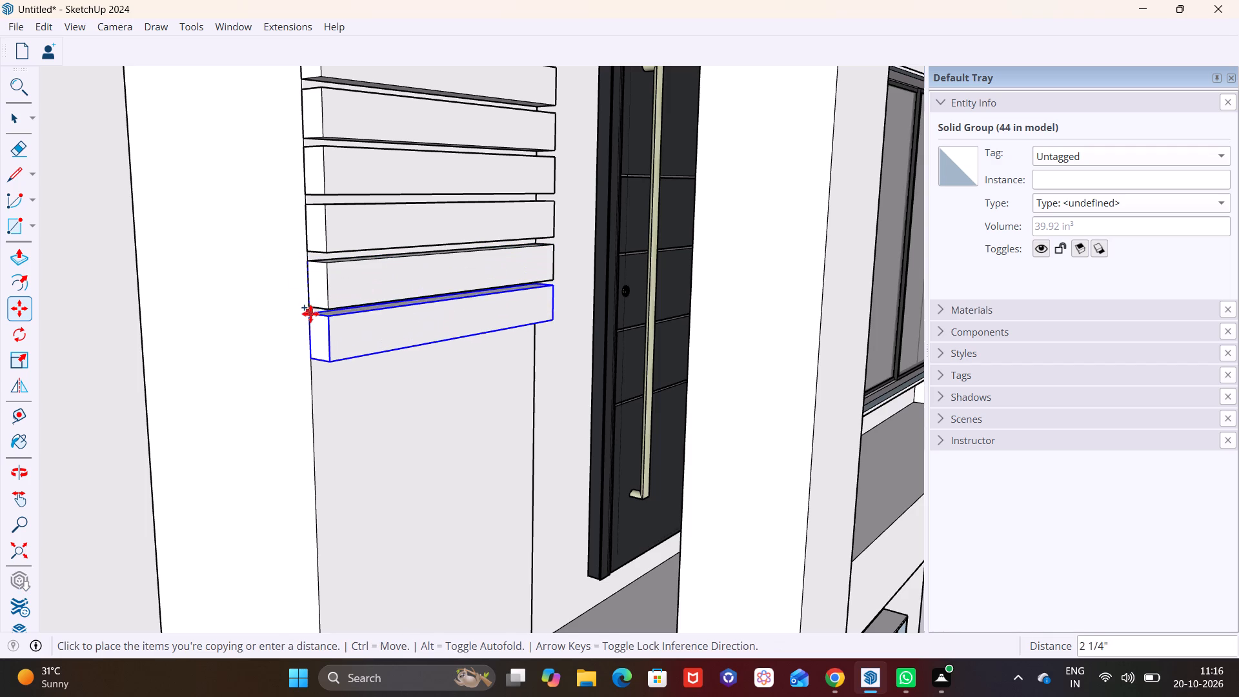
click(310, 314)
click(311, 318)
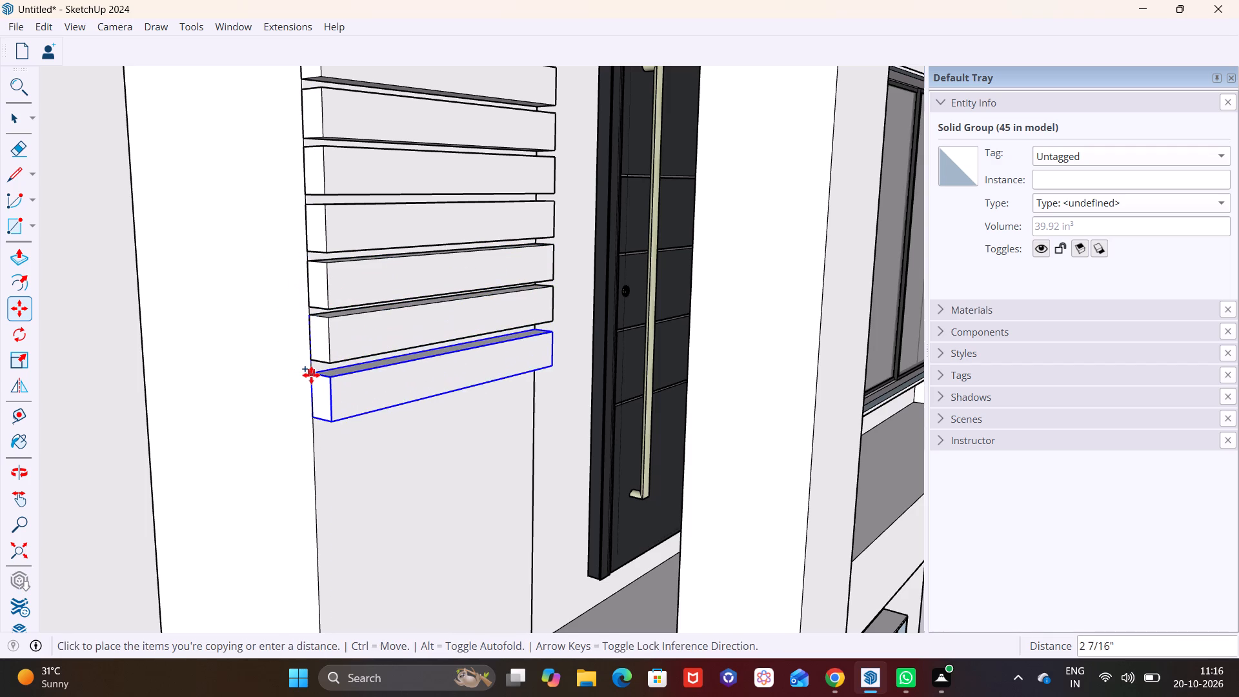
click(311, 369)
Examine the frame and the part of the left post below the lowest short strip that still lacks strips.
scroll(340, 354, down, 14)
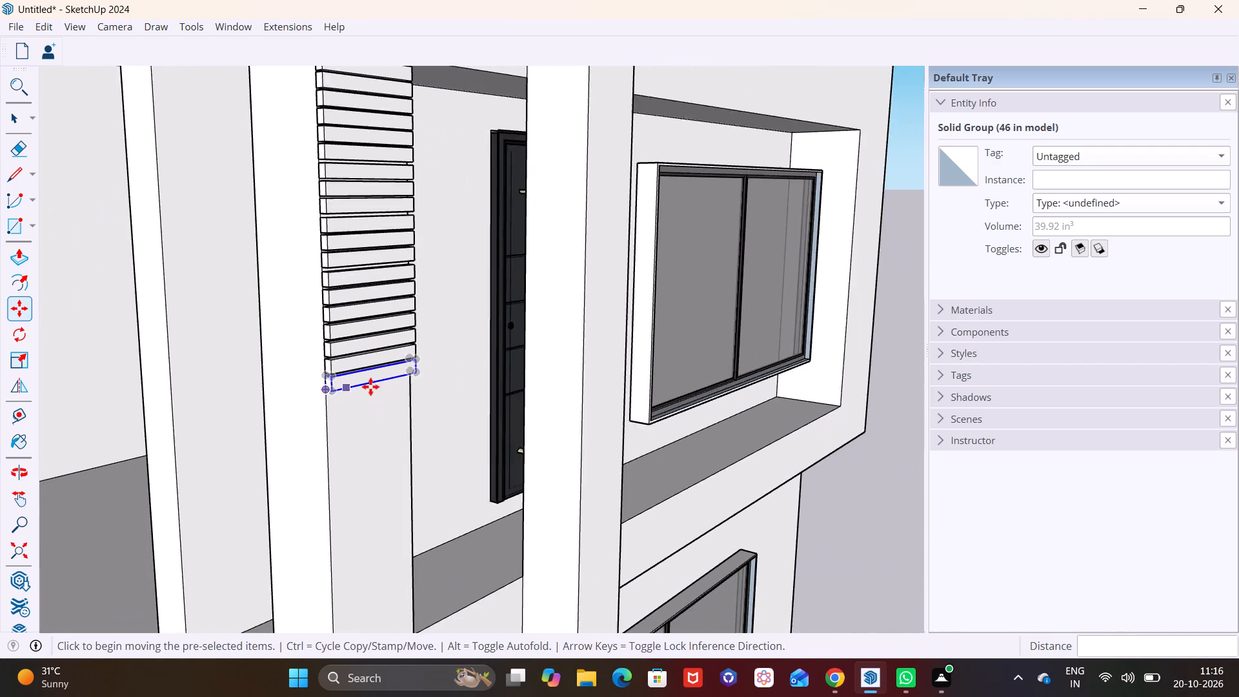
scroll(370, 387, down, 5)
middle_drag(419, 324, 139, 318)
scroll(145, 294, down, 3)
shift+middle_drag(224, 338, 361, 261)
shift+scroll(224, 338, up, 1)
scroll(341, 270, up, 11)
middle_drag(333, 263, 621, 338)
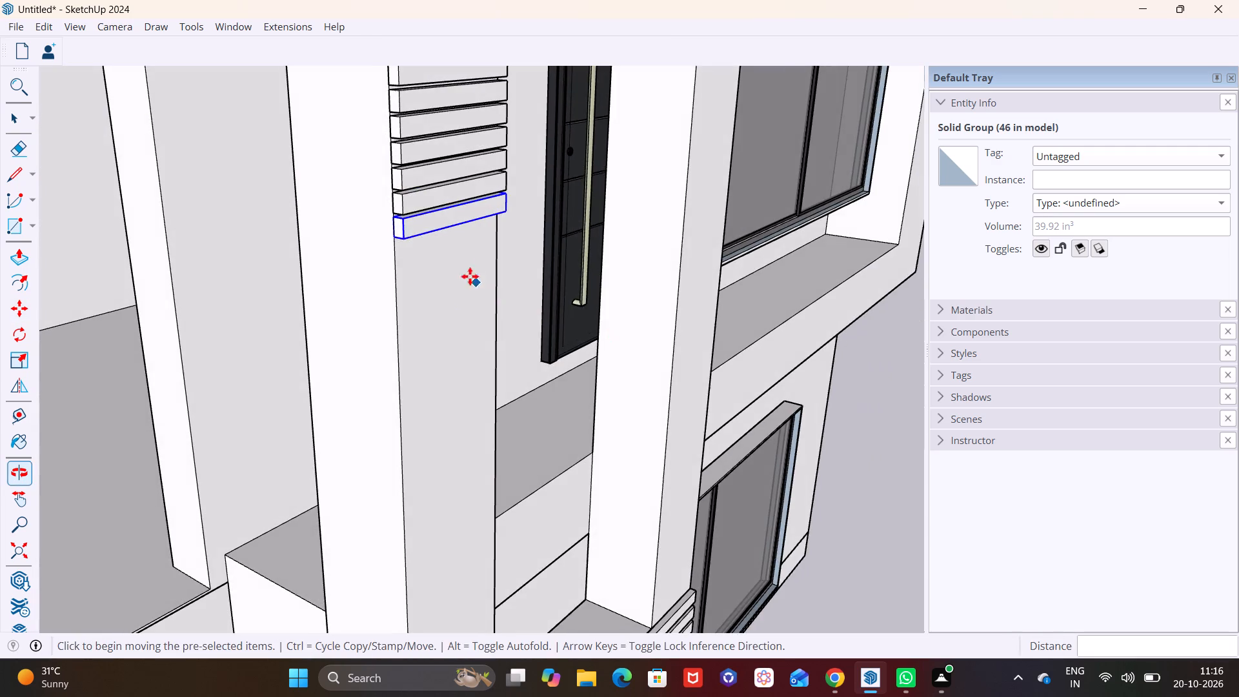
scroll(452, 250, up, 6)
Copy the lowest short strip down the left post five times with narrow gaps, the last two by about 2 5/16" each.
key(m)
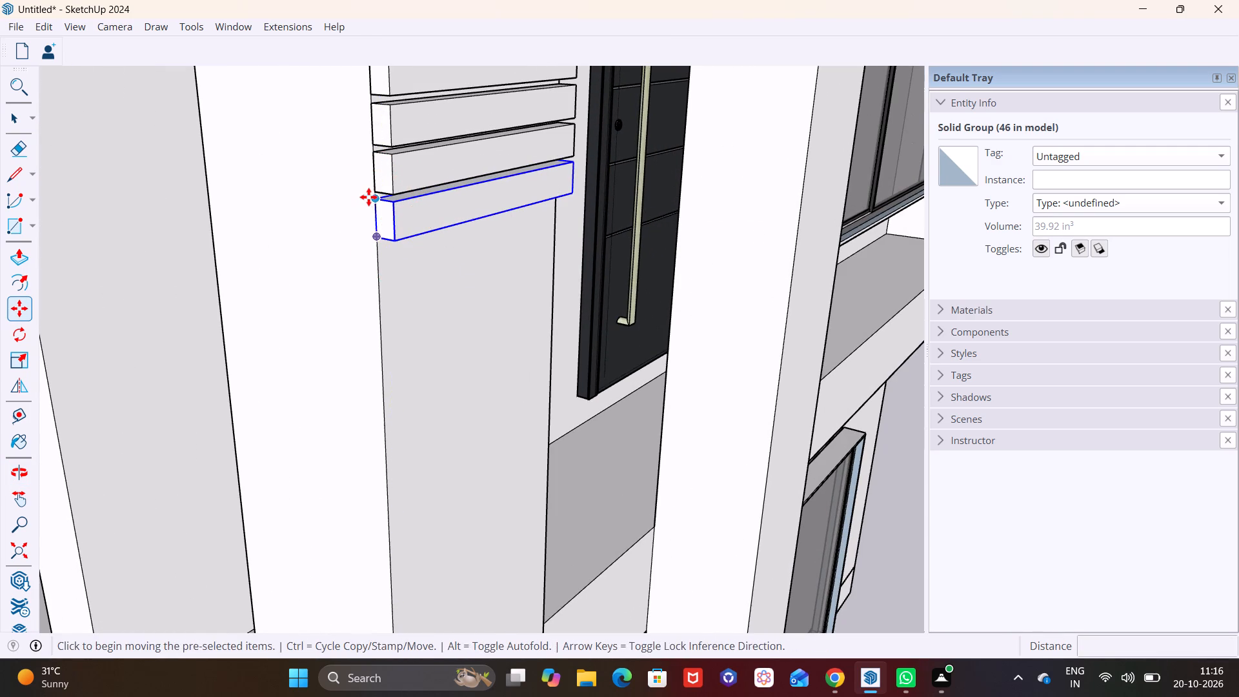
click(374, 198)
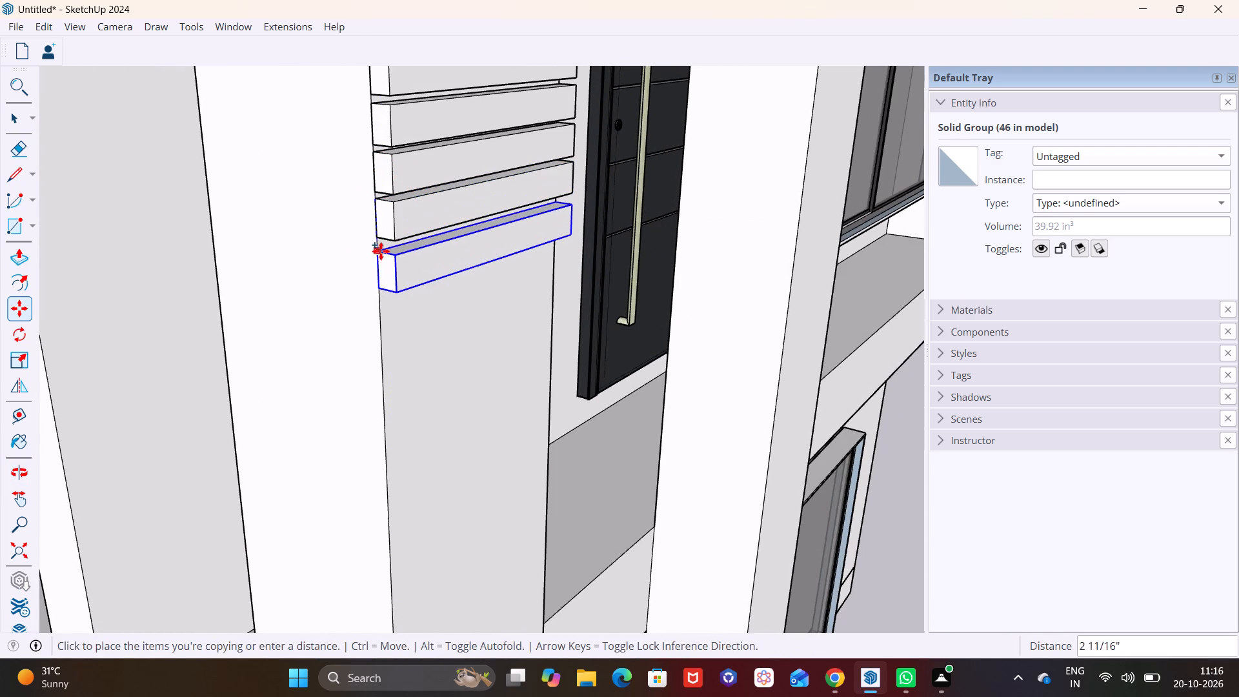
click(381, 245)
middle_drag(409, 256, 385, 172)
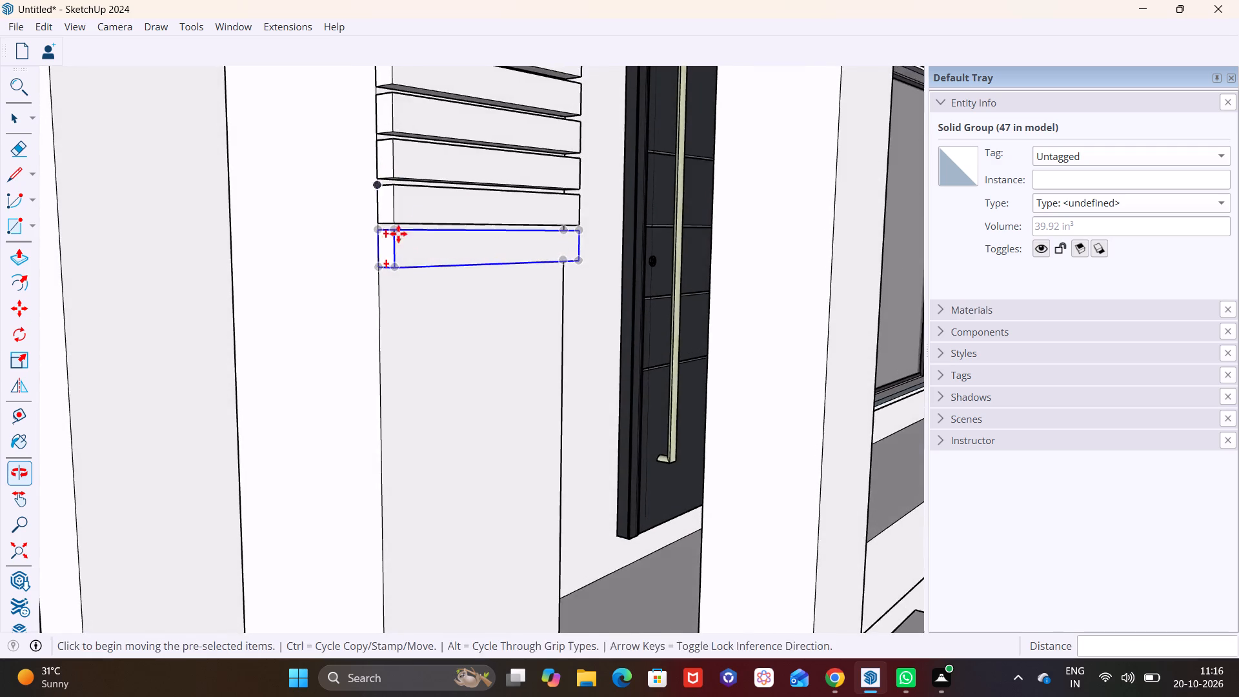
scroll(420, 221, up, 5)
click(356, 236)
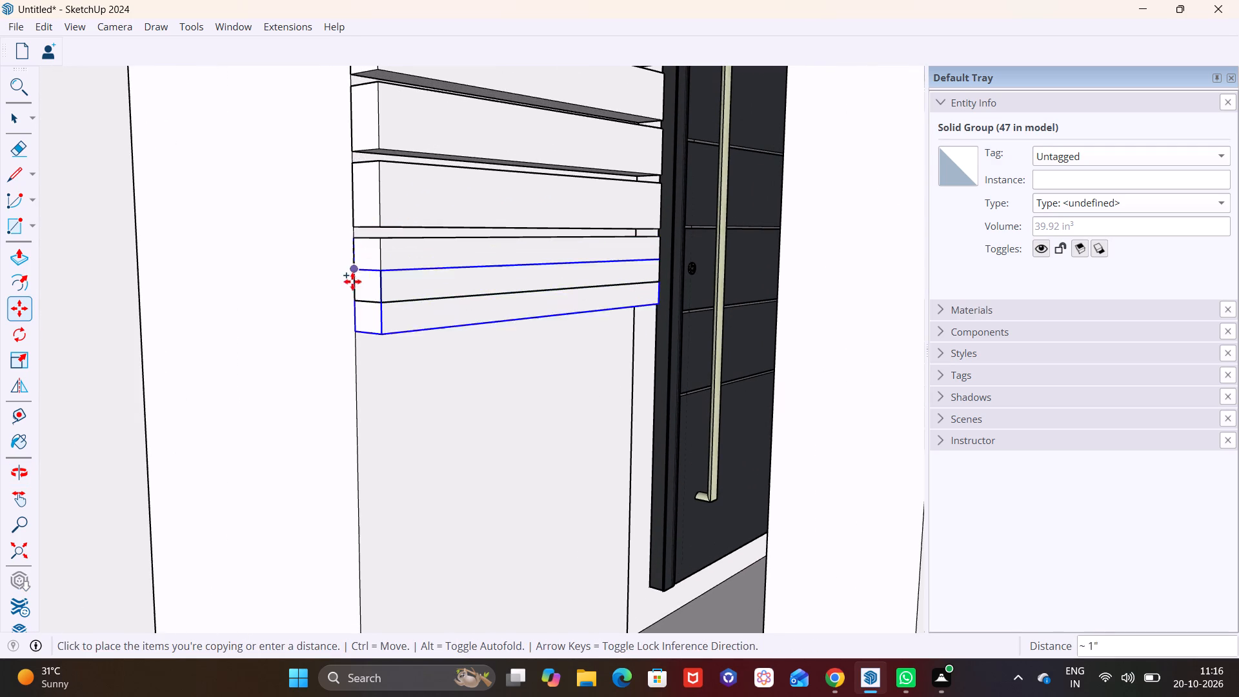
click(352, 312)
click(357, 312)
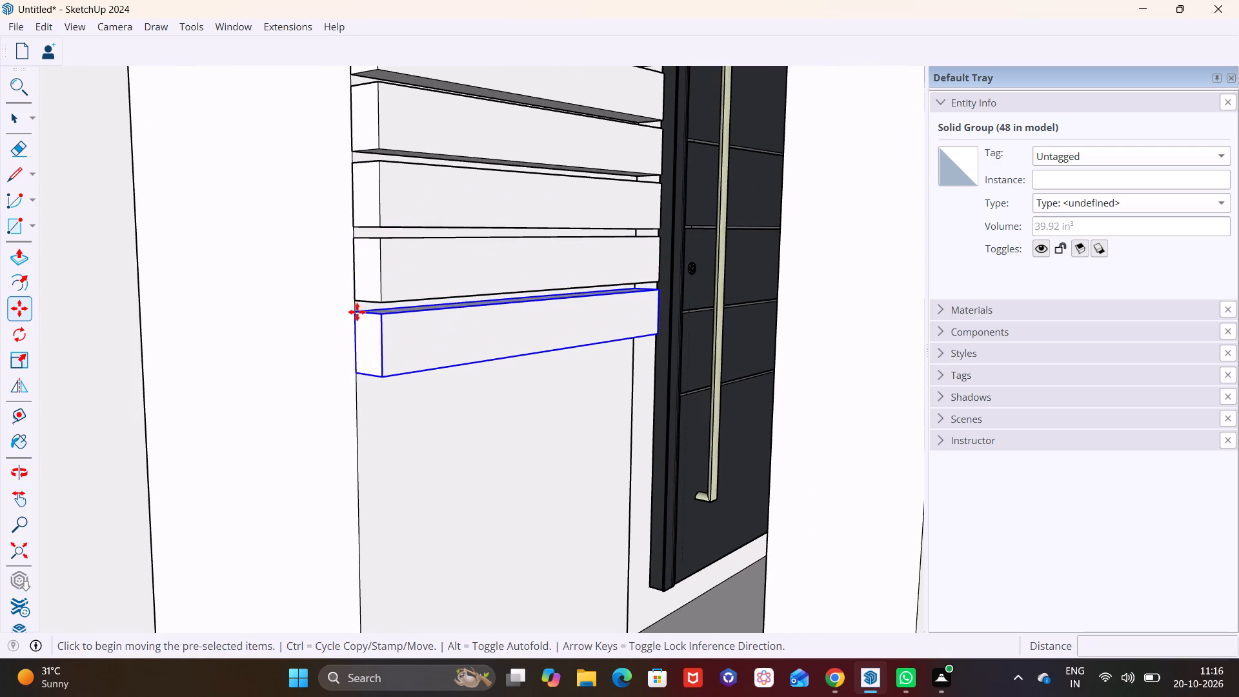
click(358, 380)
click(358, 381)
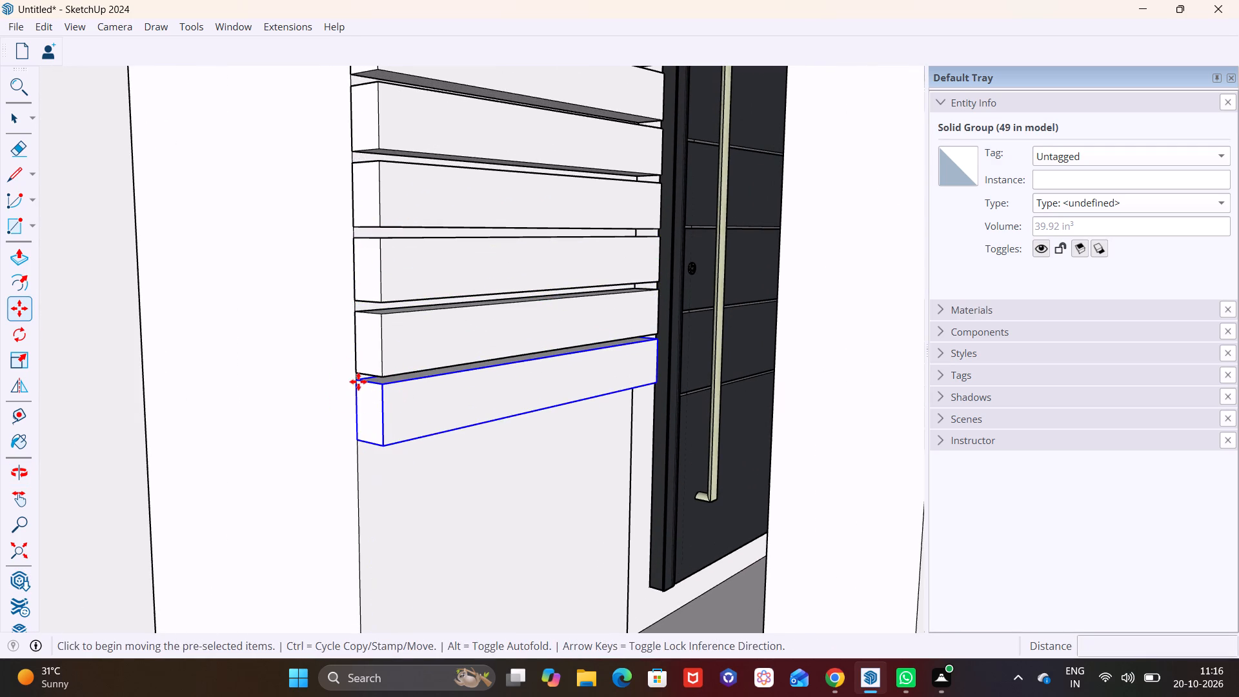
click(358, 451)
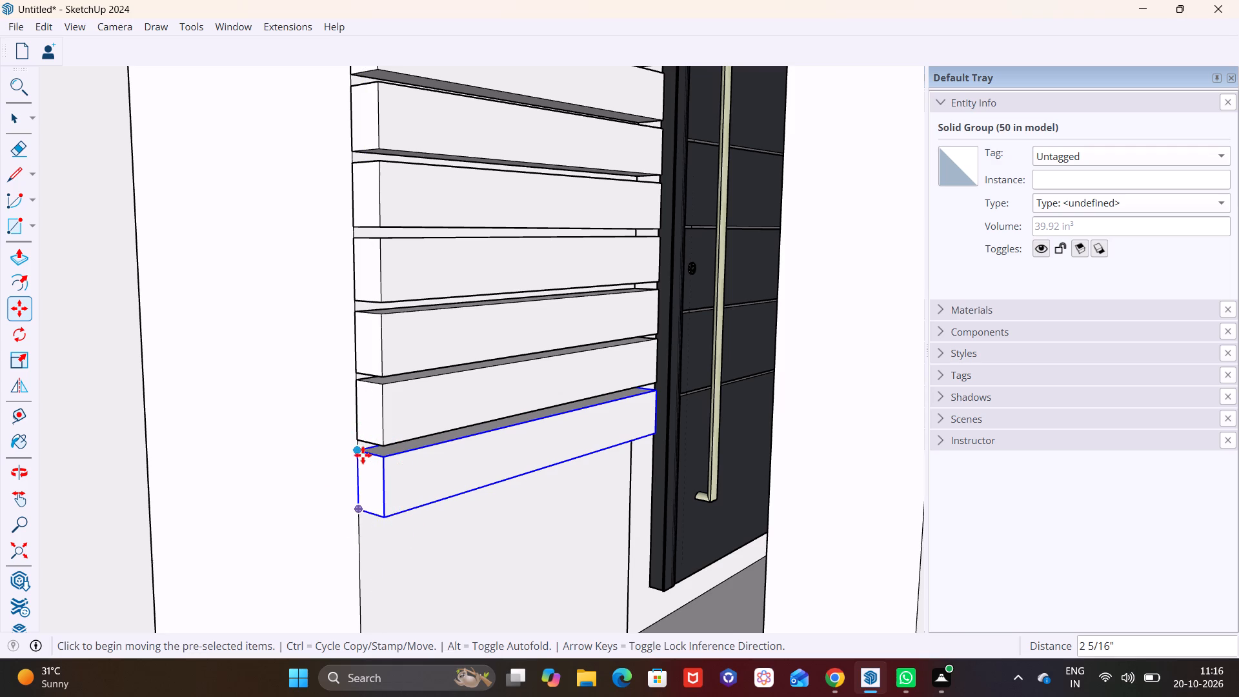
click(358, 453)
click(354, 521)
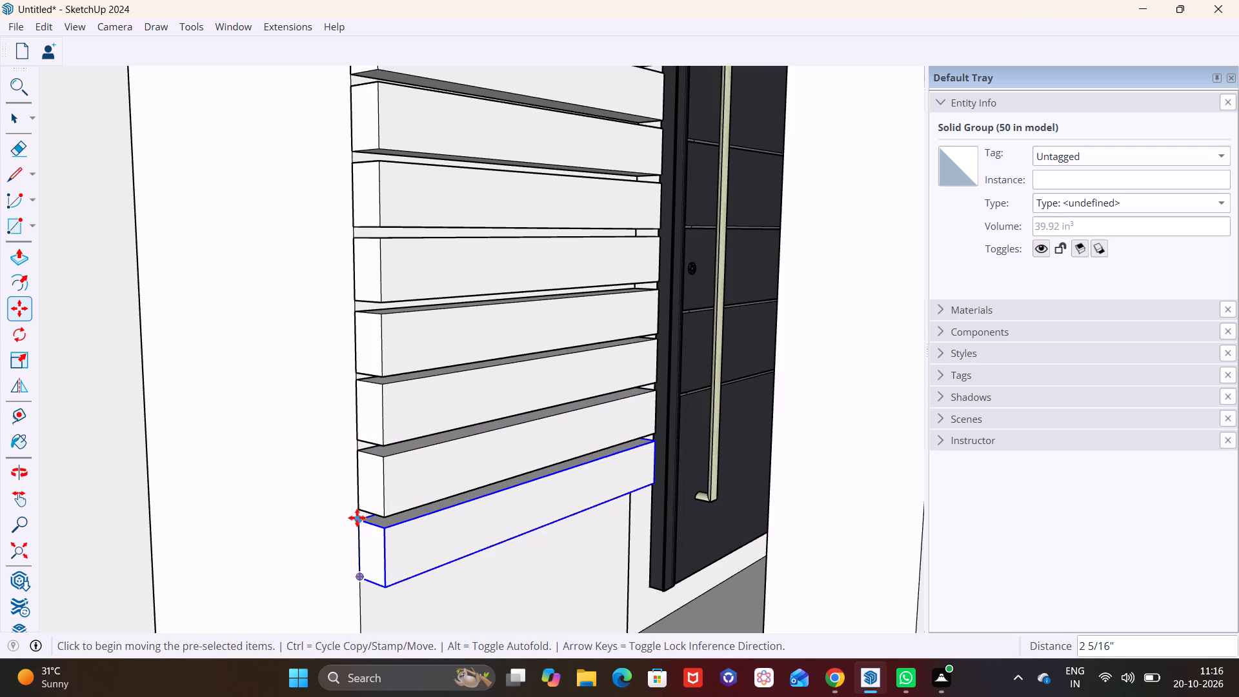
Add four more short strip copies down the left post with matching narrow gaps, the first by about 2 1/4".
shift+middle_drag(422, 477, 350, 185)
click(290, 226)
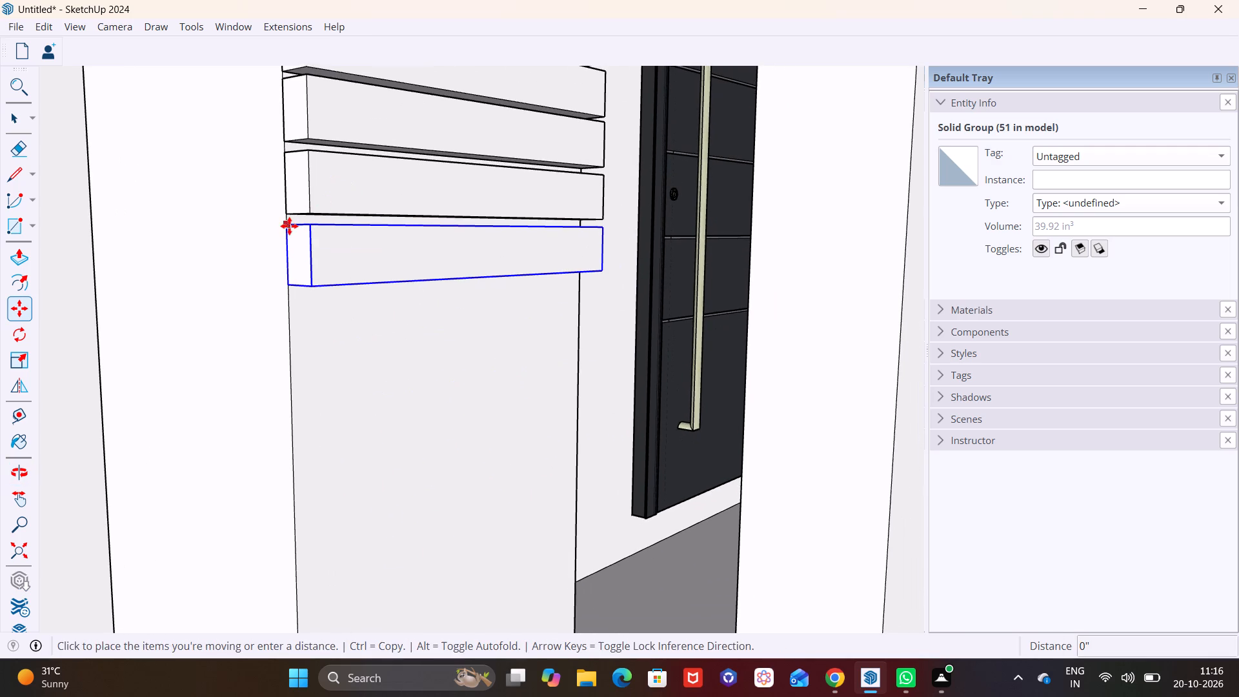
click(292, 293)
click(292, 298)
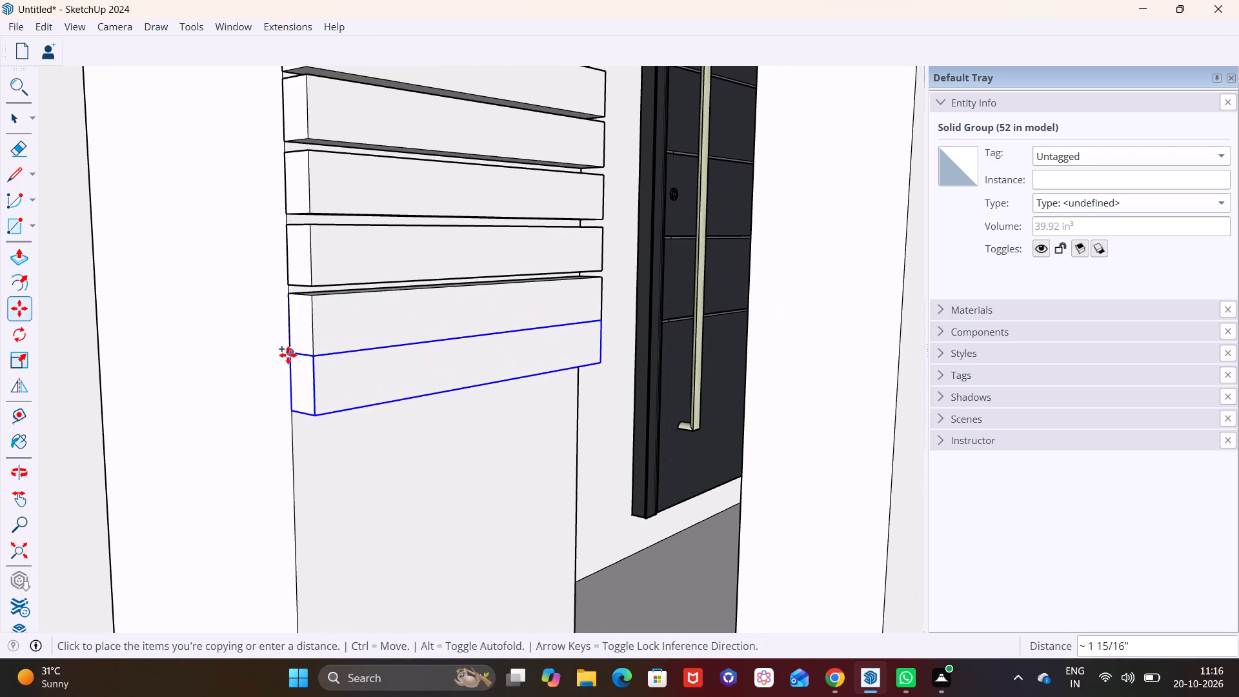
click(288, 359)
click(290, 361)
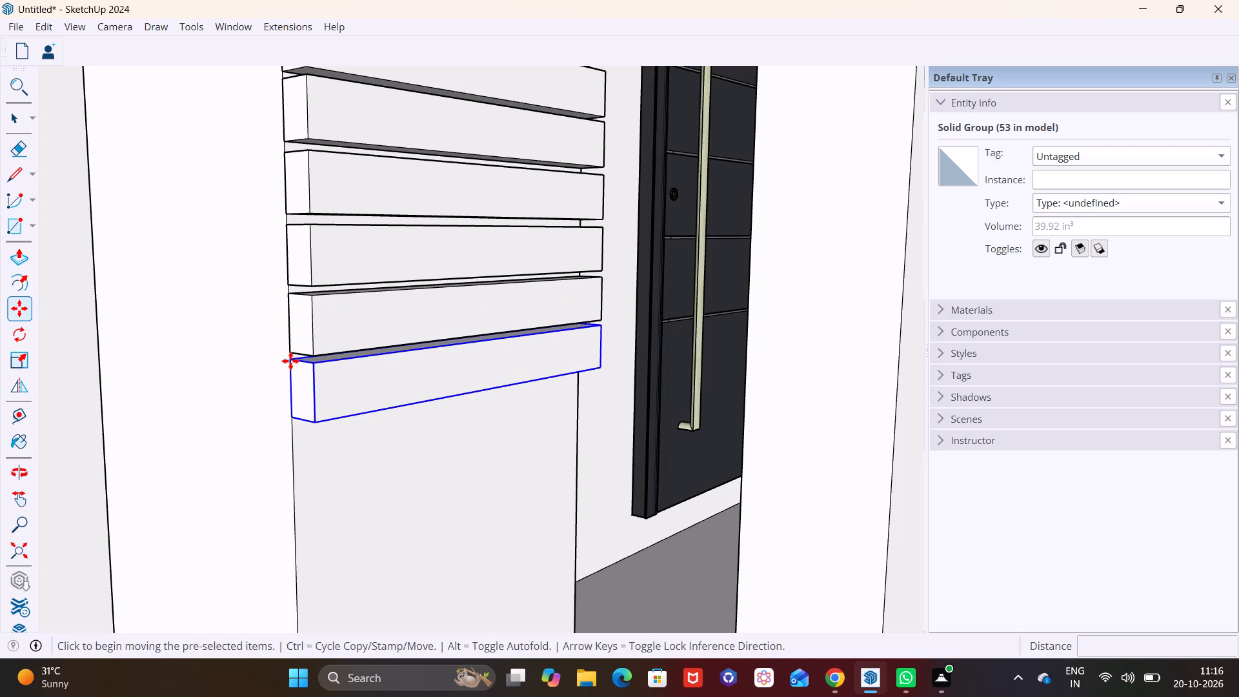
click(291, 428)
click(294, 425)
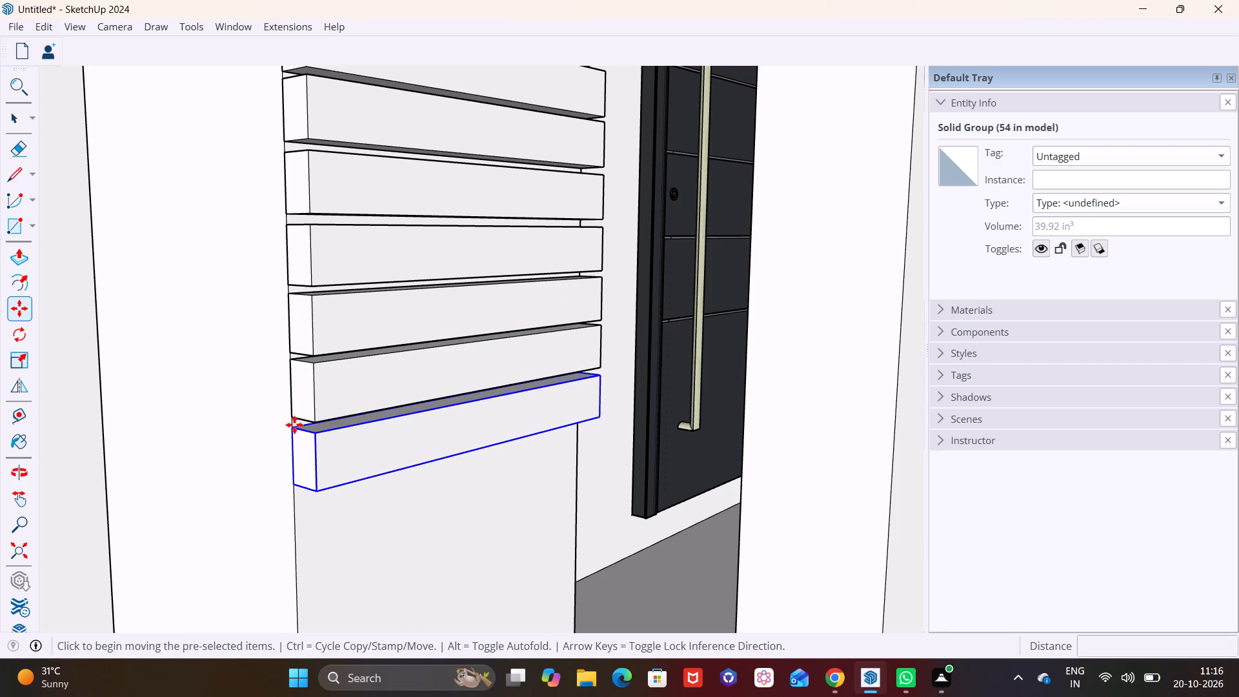
click(294, 496)
Add three more short strip copies down the left post, the second by about 2 1/4" and the third by about 2 5/16".
shift+middle_drag(323, 457, 325, 436)
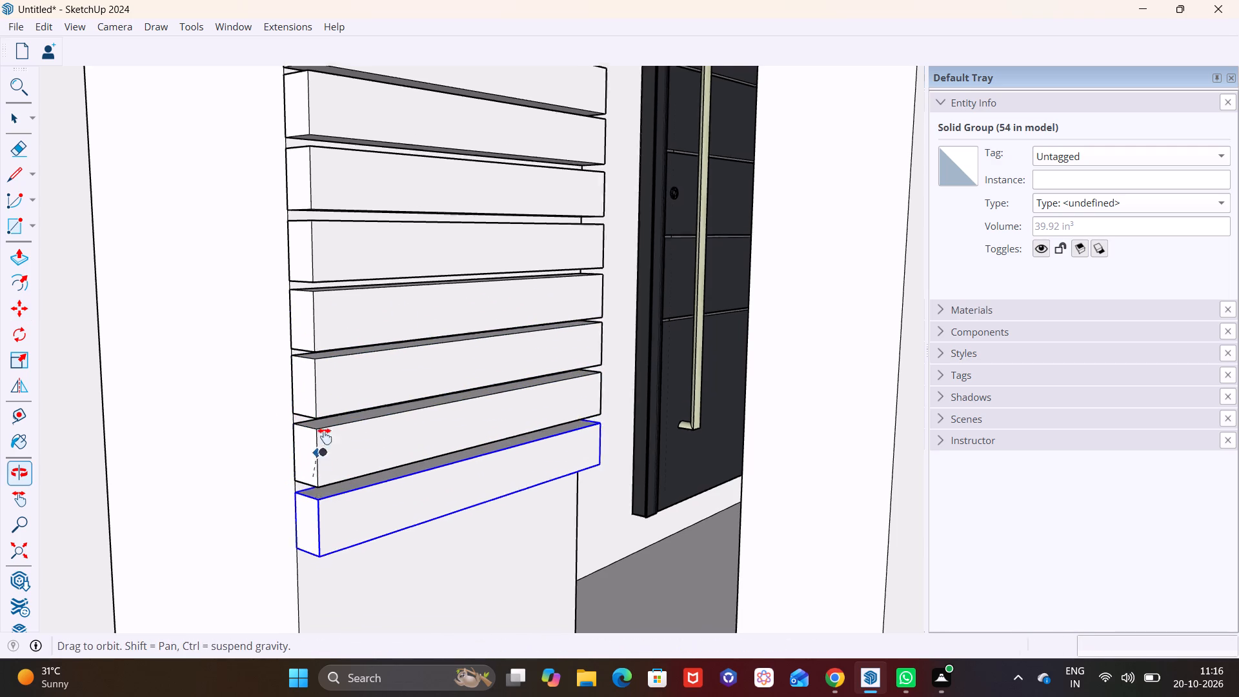
shift+middle_drag(325, 436, 242, 142)
click(217, 189)
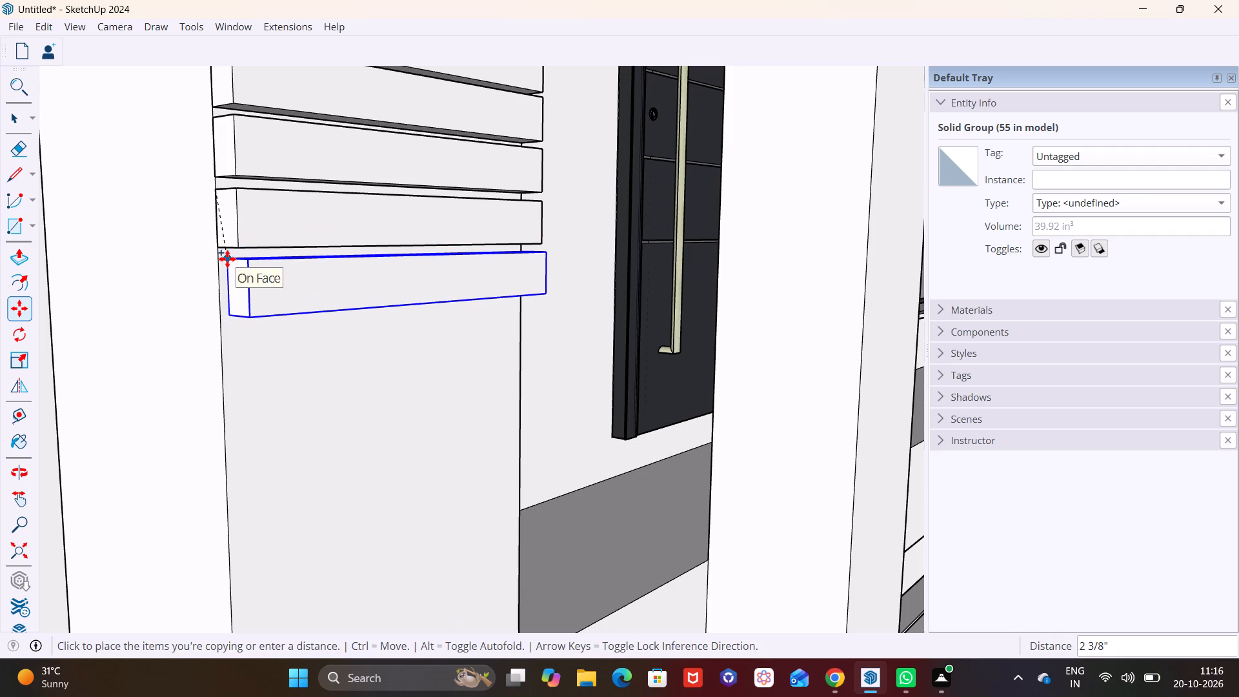
click(225, 259)
click(214, 255)
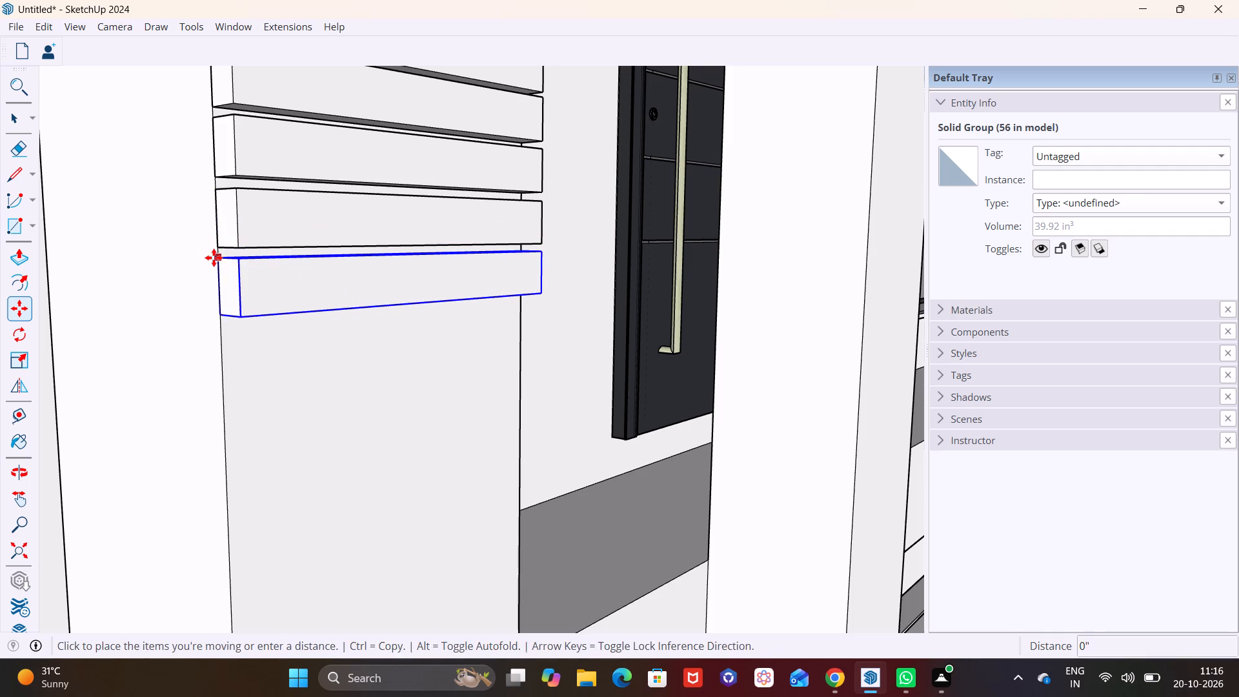
click(223, 324)
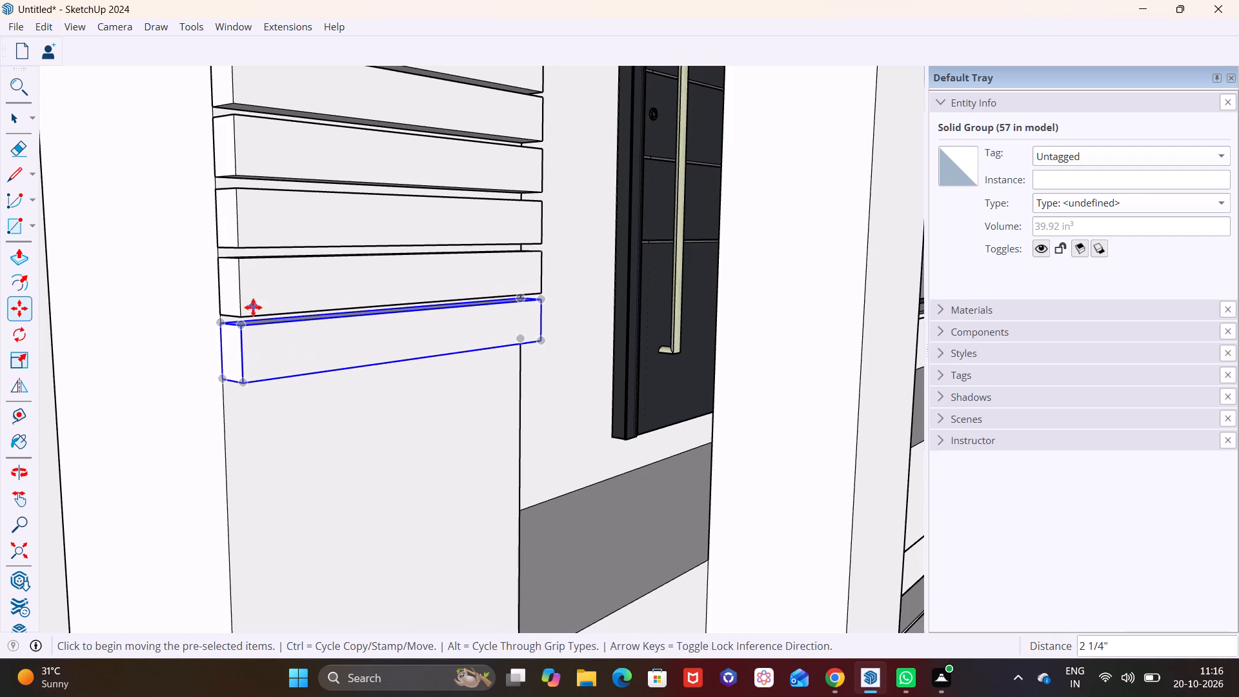
click(219, 321)
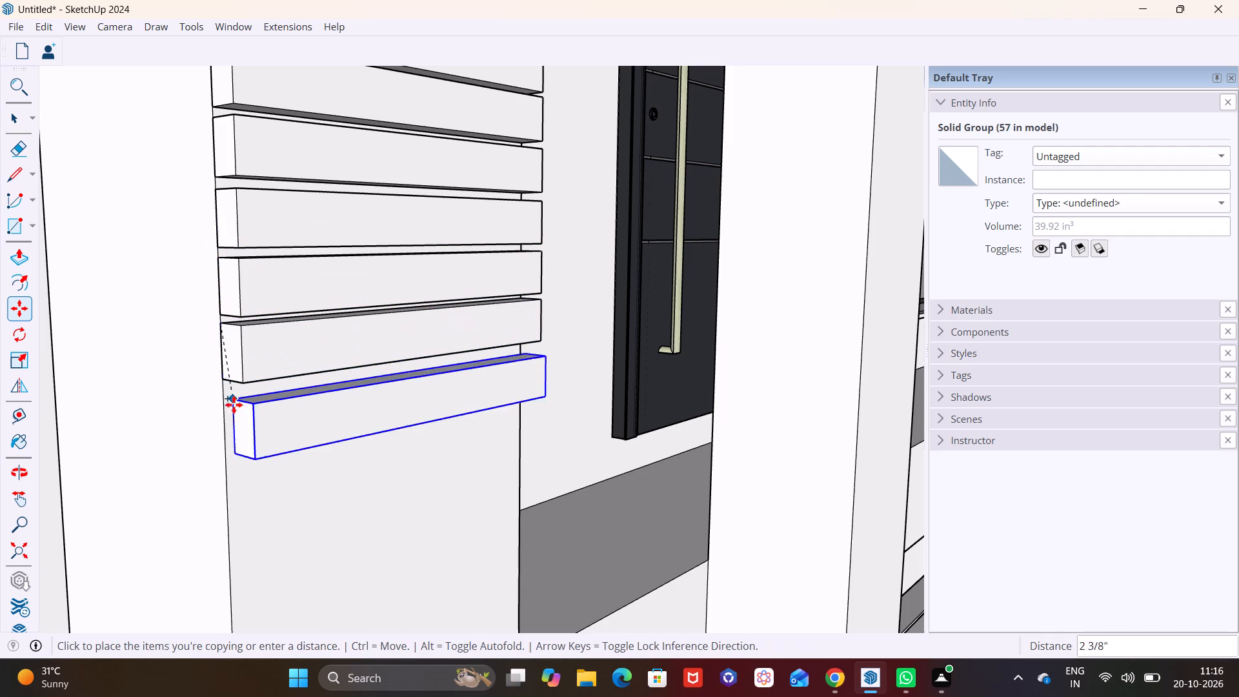
click(226, 390)
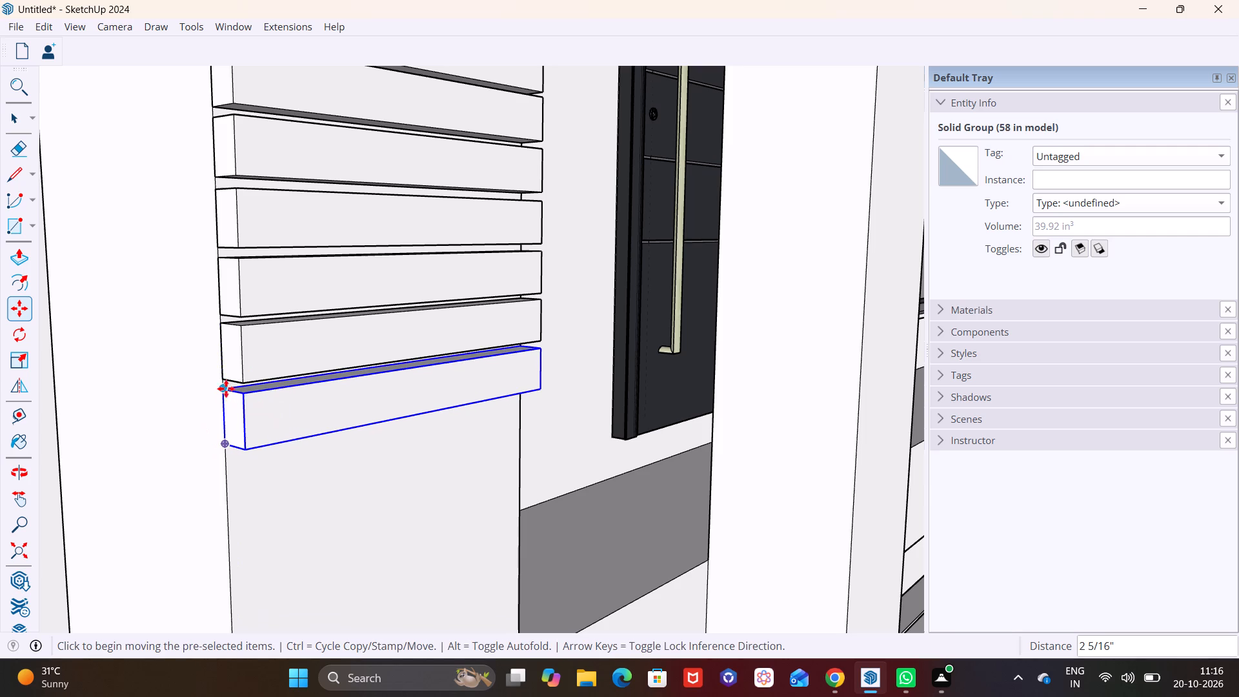
Copy the lowest short strip down the left post six times with narrow gaps, the first by about 2 3/8" and the last by about 2 5/8".
click(225, 387)
click(225, 456)
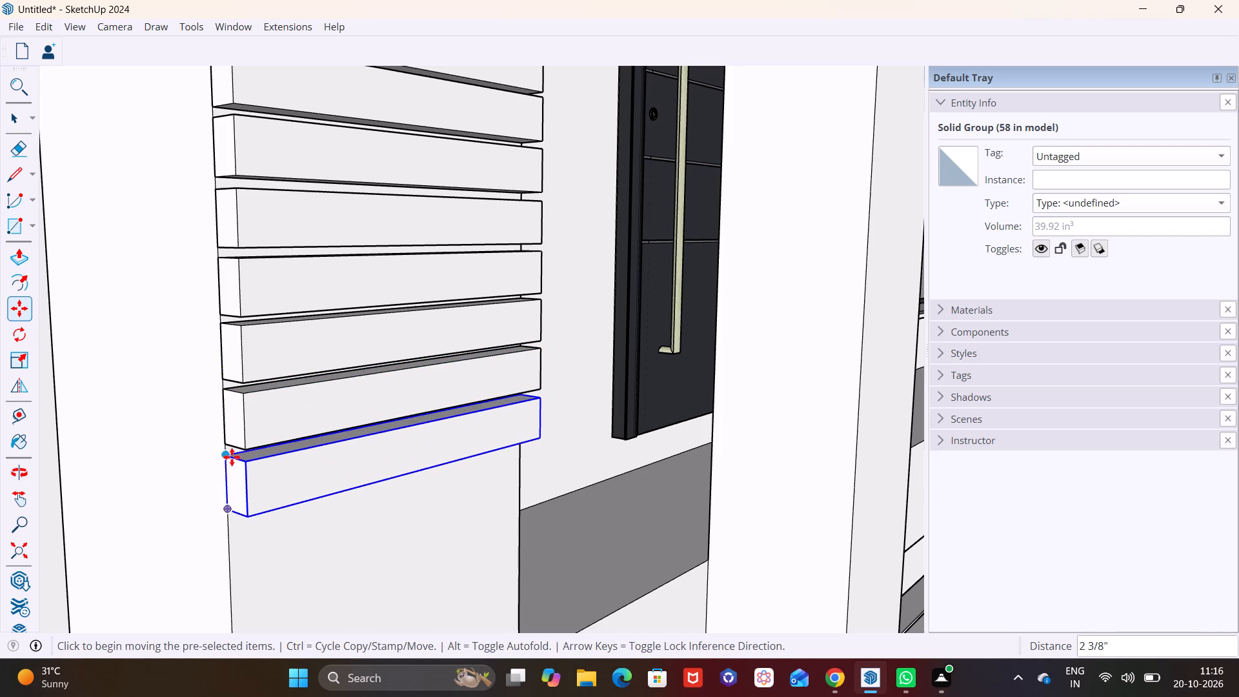
click(225, 454)
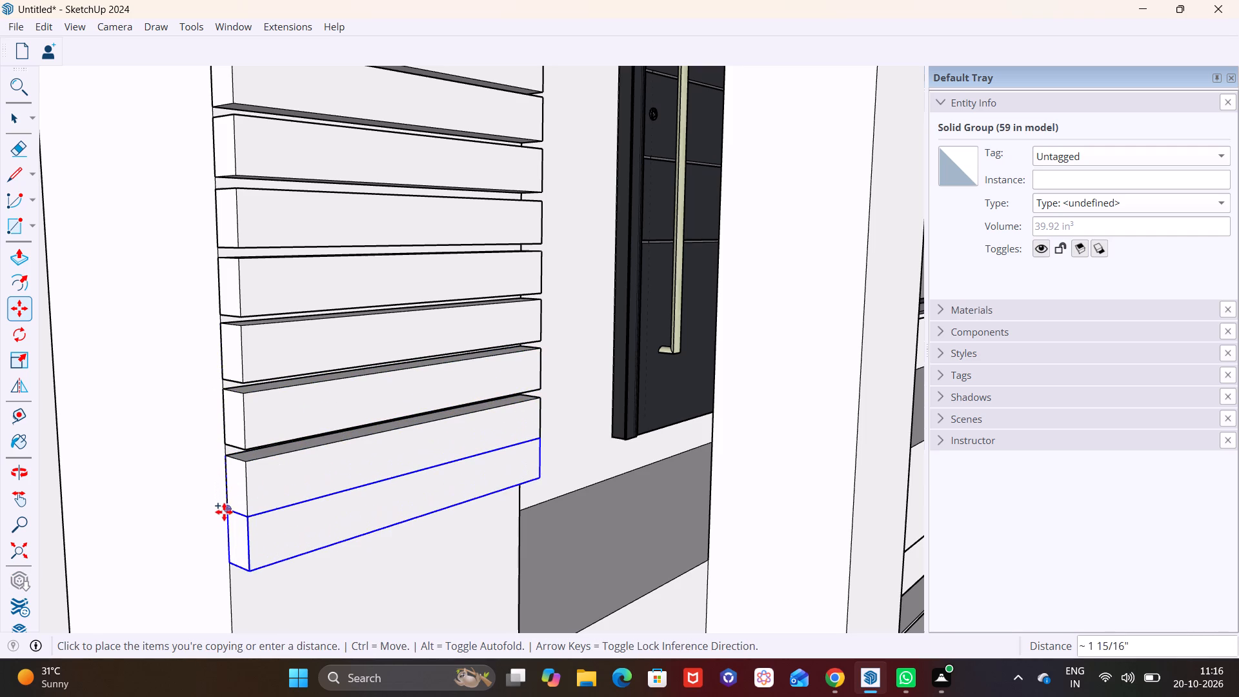
click(223, 523)
scroll(297, 514, down, 3)
shift+middle_drag(339, 518, 294, 281)
click(199, 268)
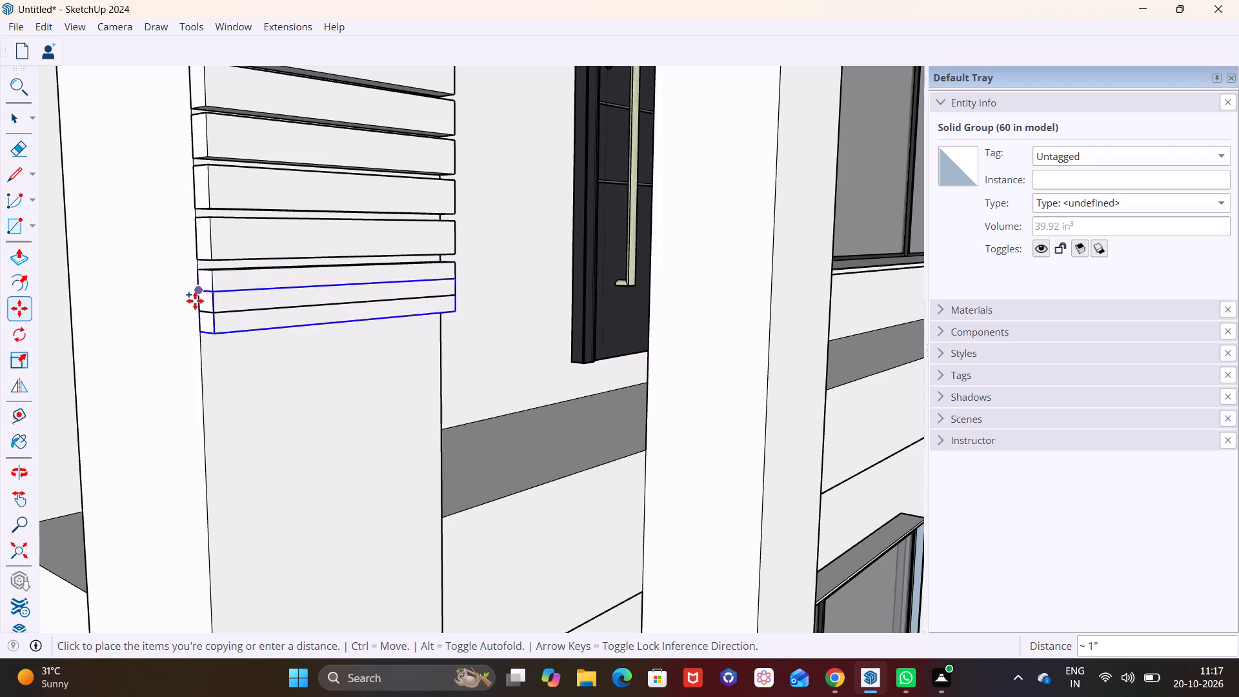
click(199, 320)
click(200, 319)
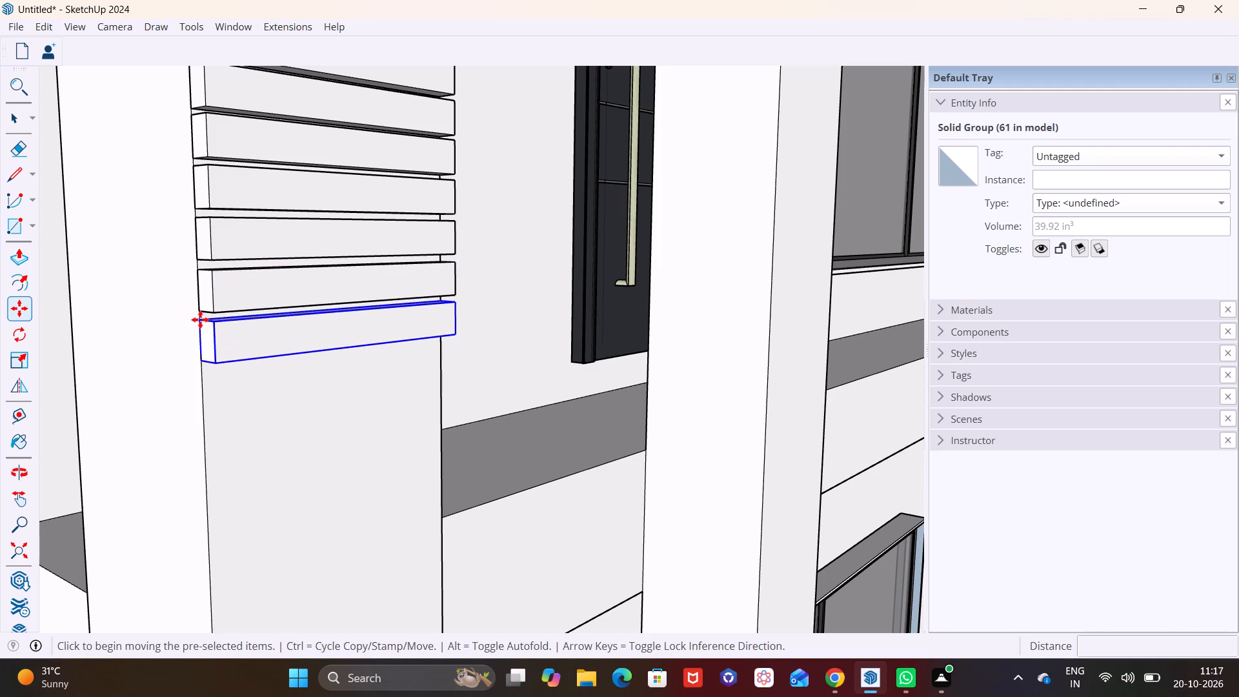
click(205, 371)
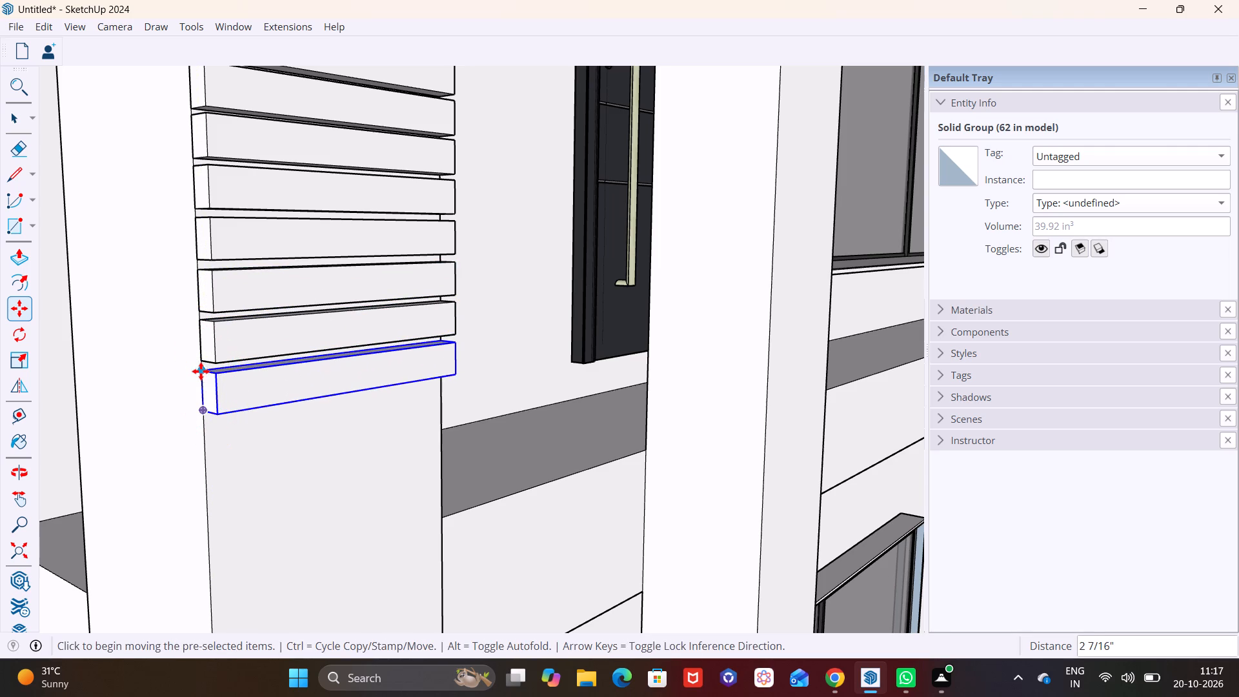
click(201, 371)
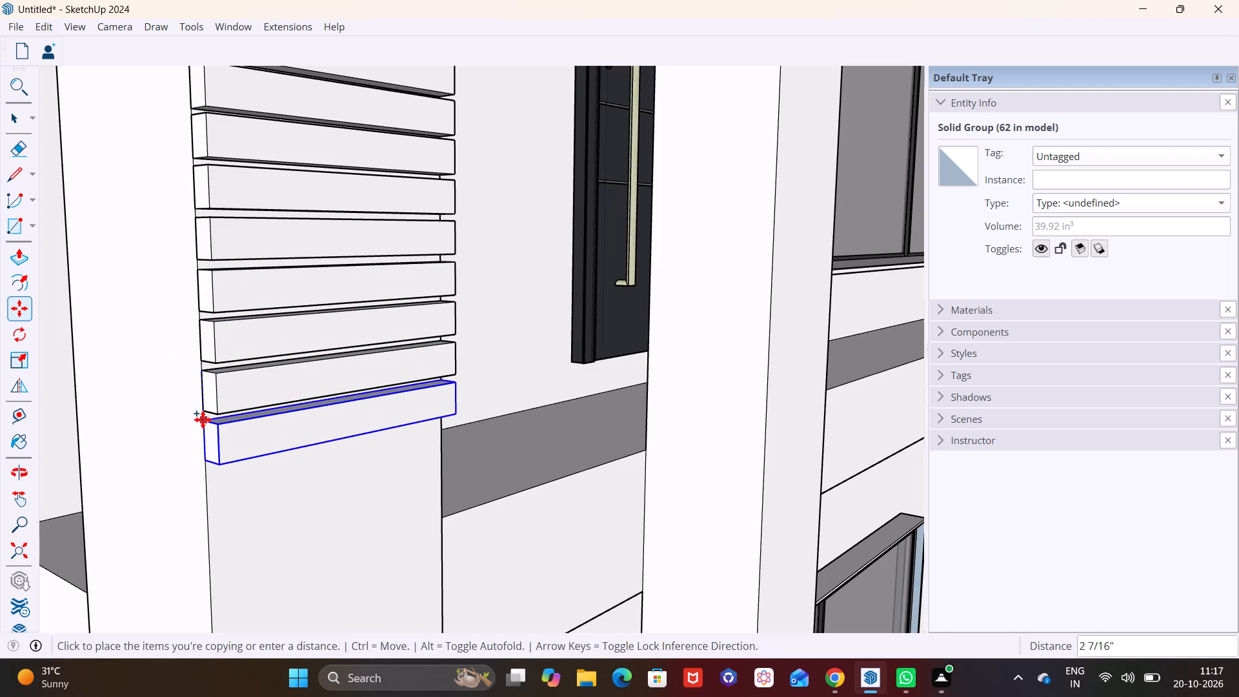
click(203, 419)
click(203, 423)
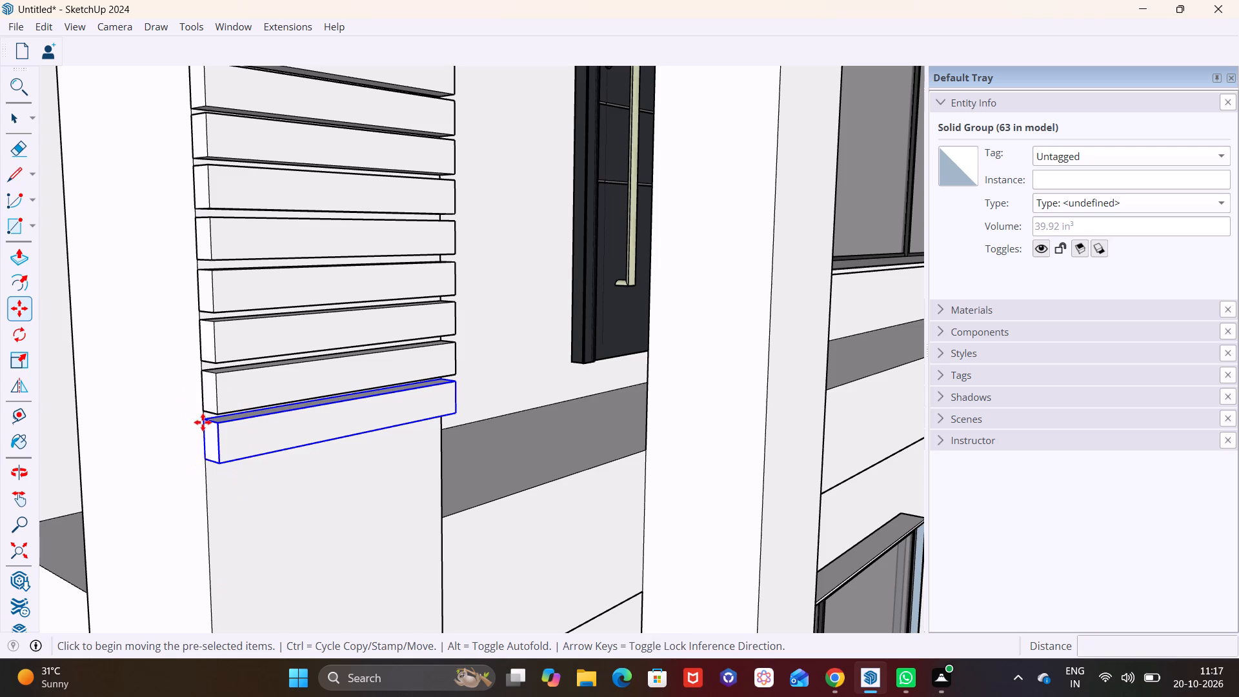
click(212, 472)
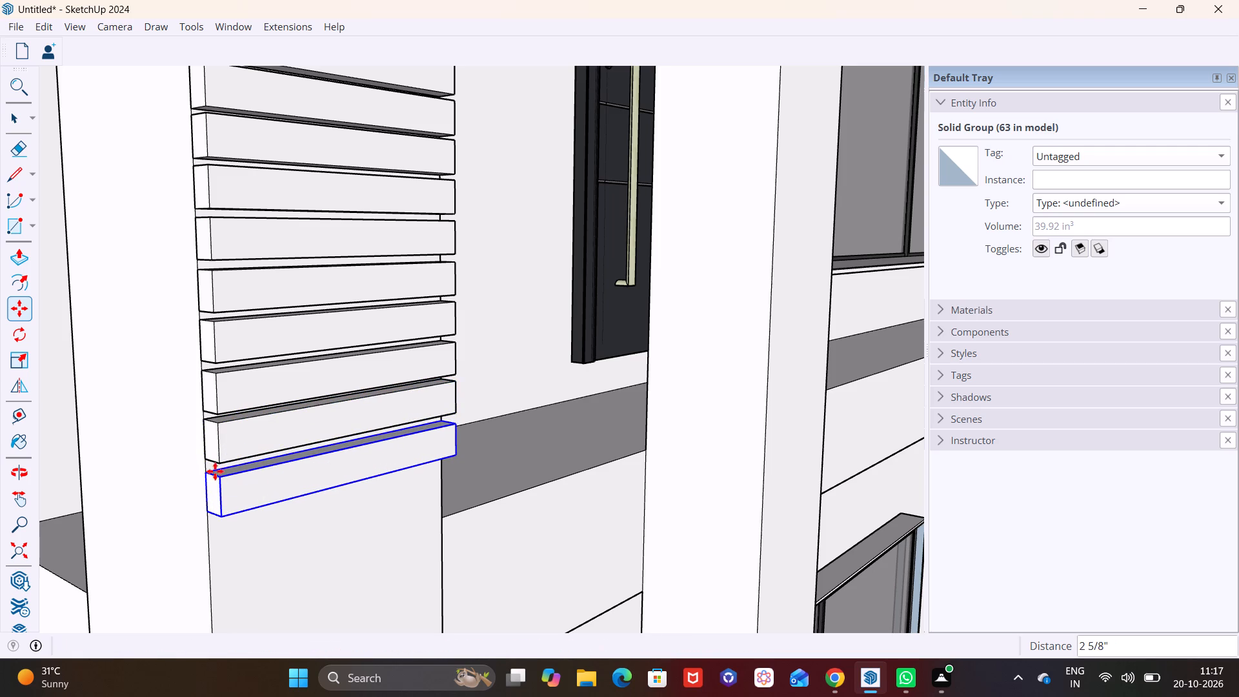
Add five more short strip copies down the left post, the second by about 2 9/16" and the third by about 2 5/16".
scroll(328, 425, down, 7)
shift+middle_drag(346, 457, 341, 230)
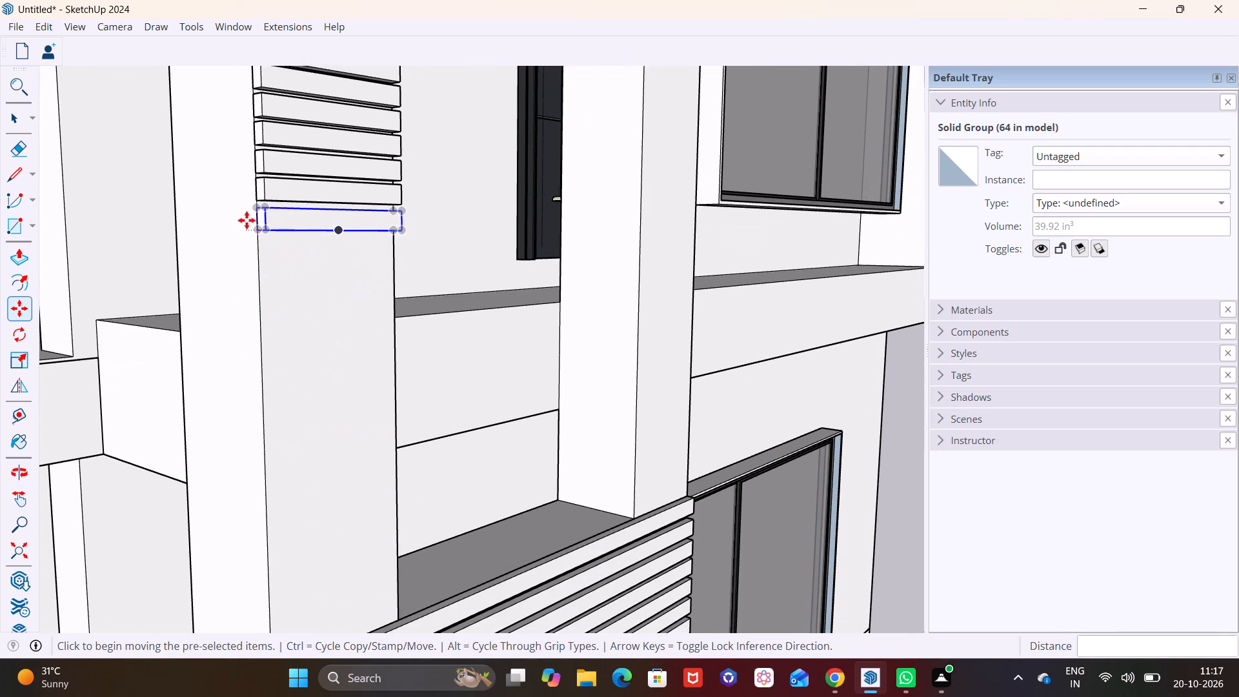
click(259, 210)
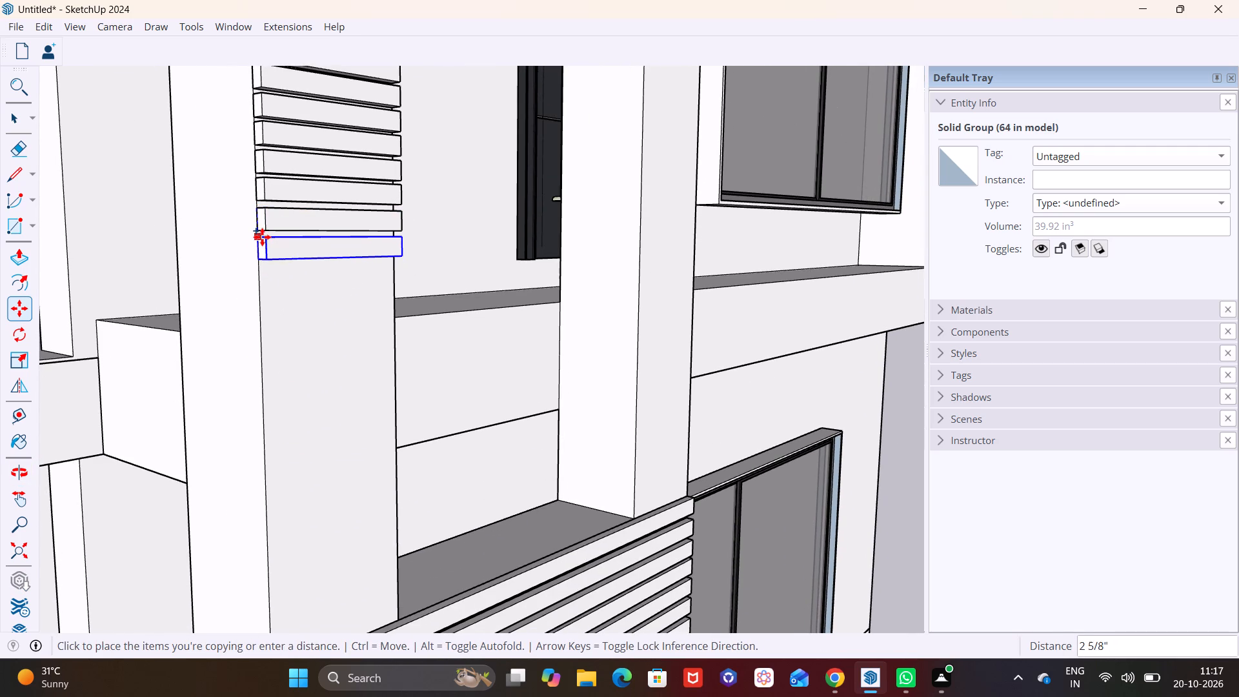
click(262, 237)
click(263, 234)
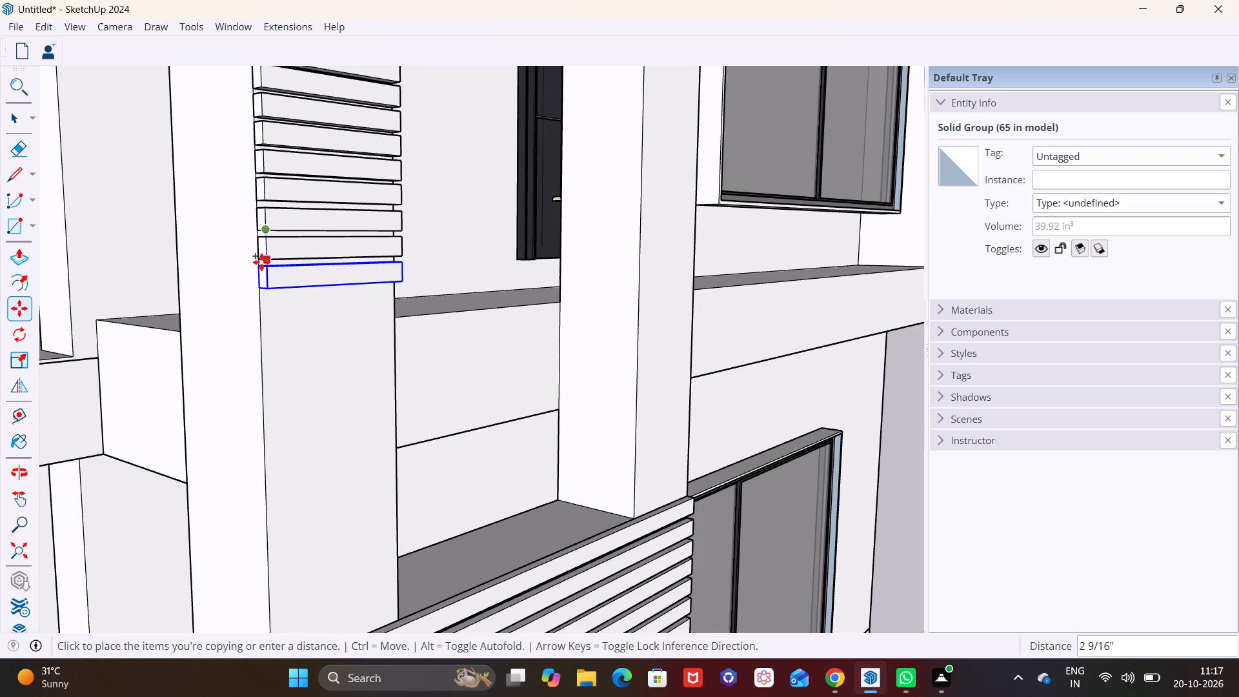
click(268, 263)
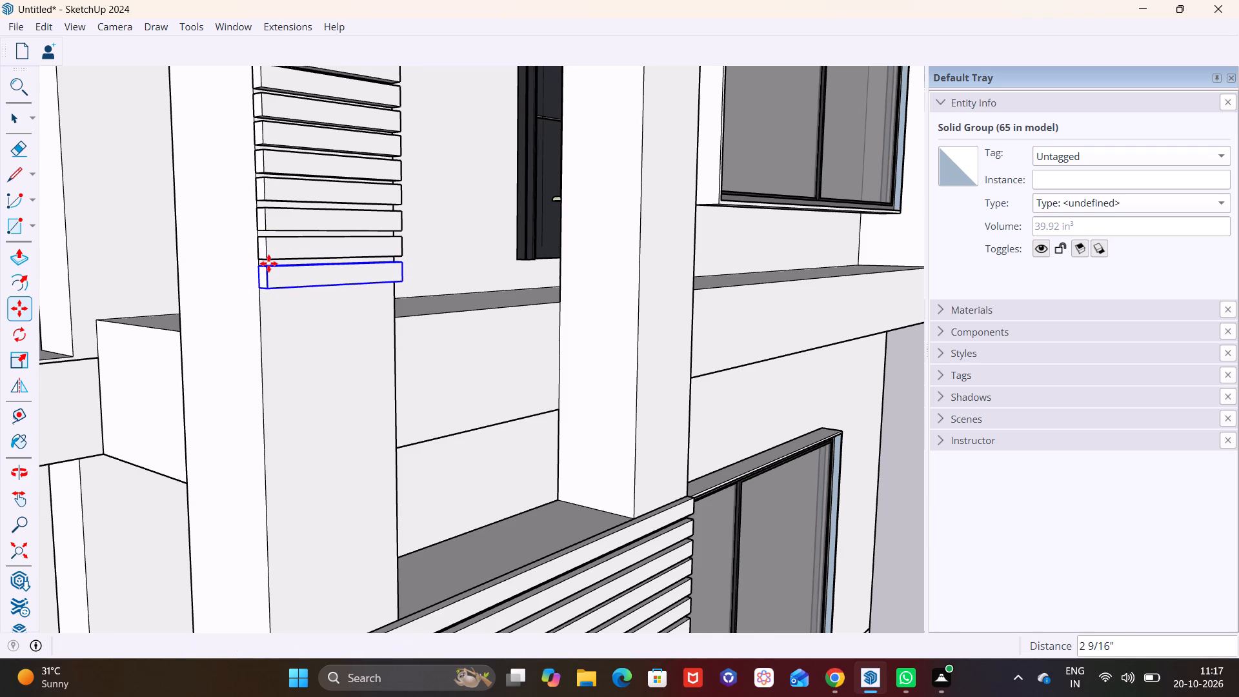
scroll(316, 248, up, 9)
click(218, 267)
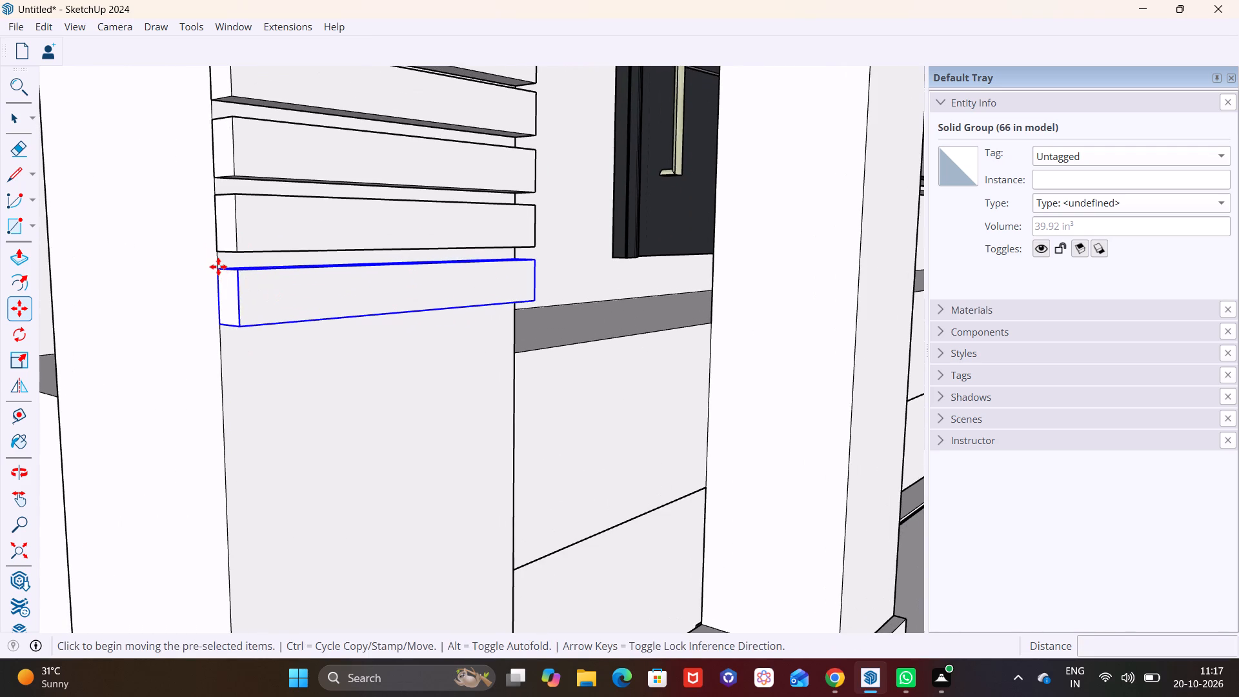
click(214, 334)
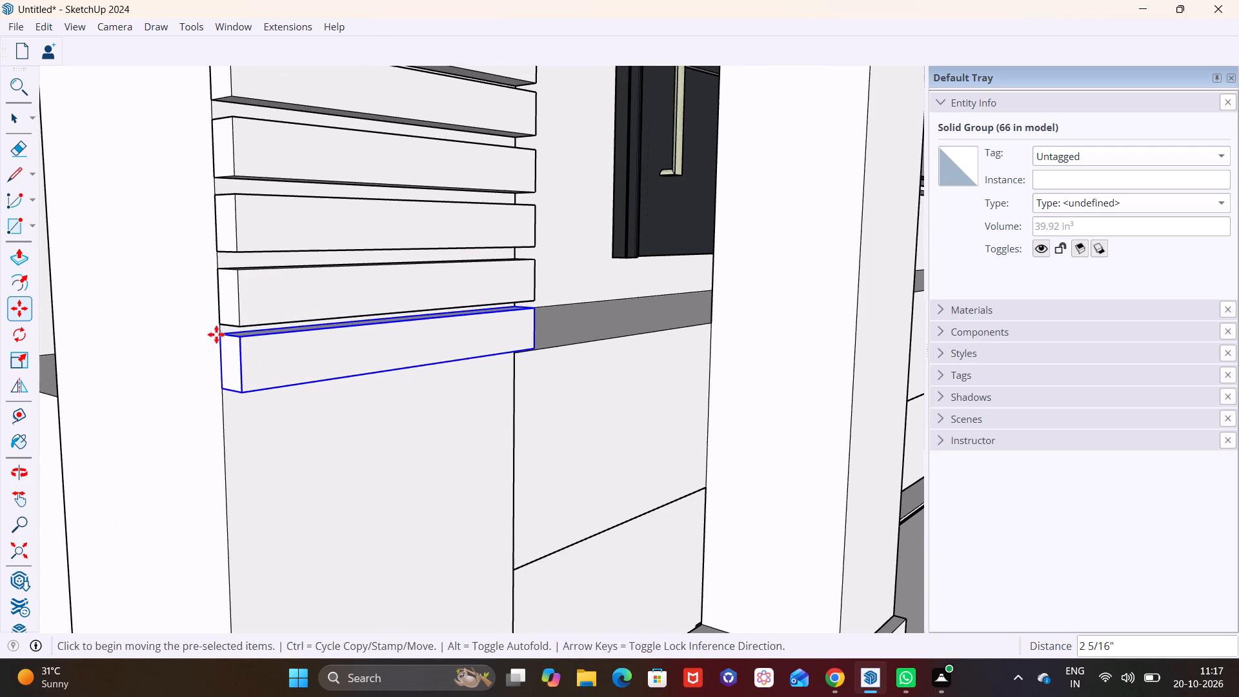
click(219, 336)
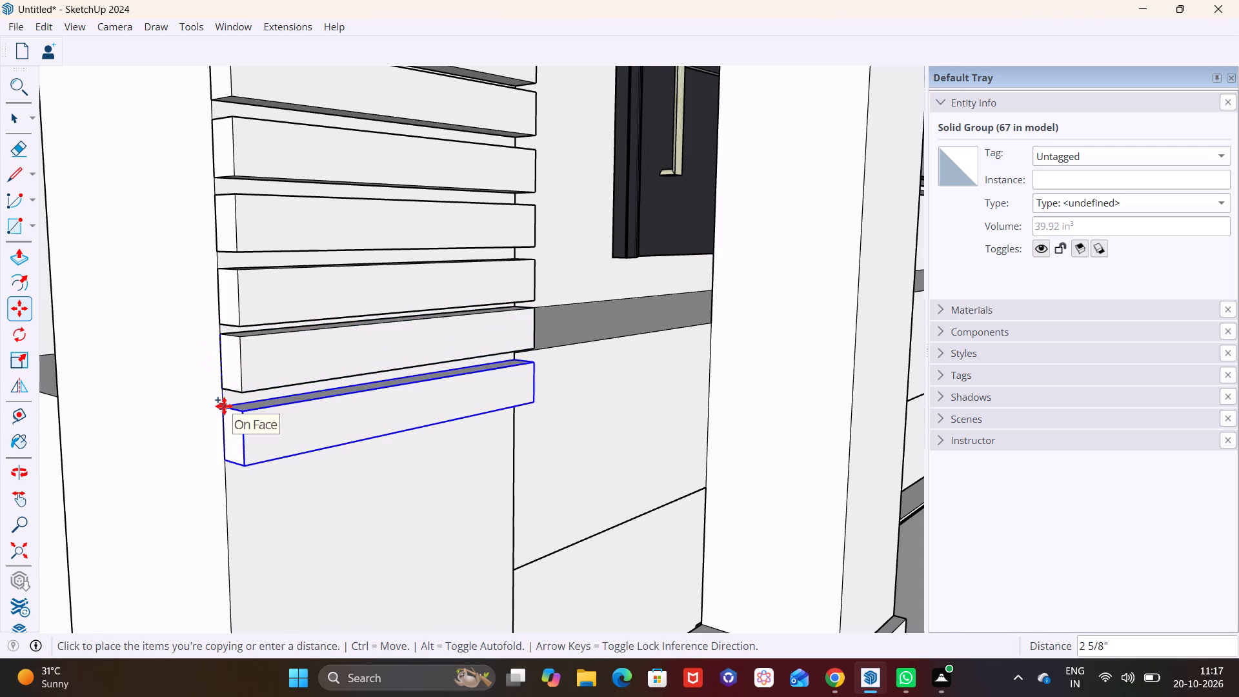
click(224, 400)
click(220, 397)
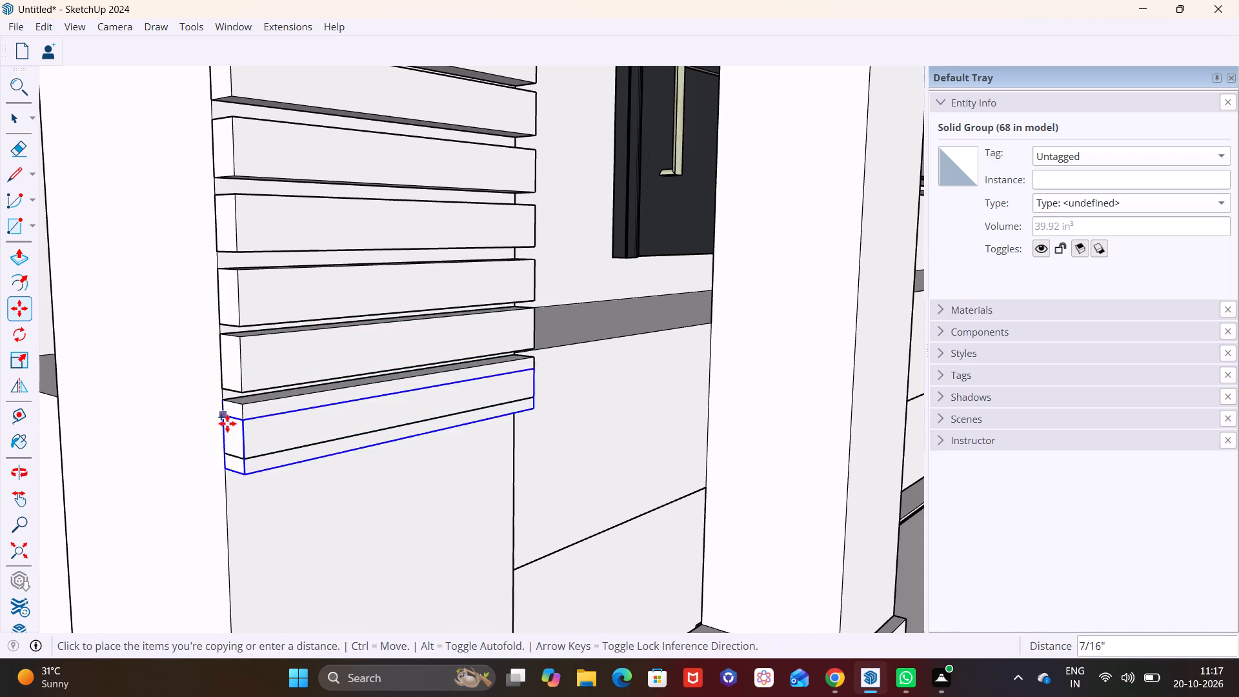
click(227, 463)
Add four more short strip copies down the left post with matching narrow gaps, the last by about 2 5/16".
shift+middle_drag(317, 429, 319, 195)
click(228, 219)
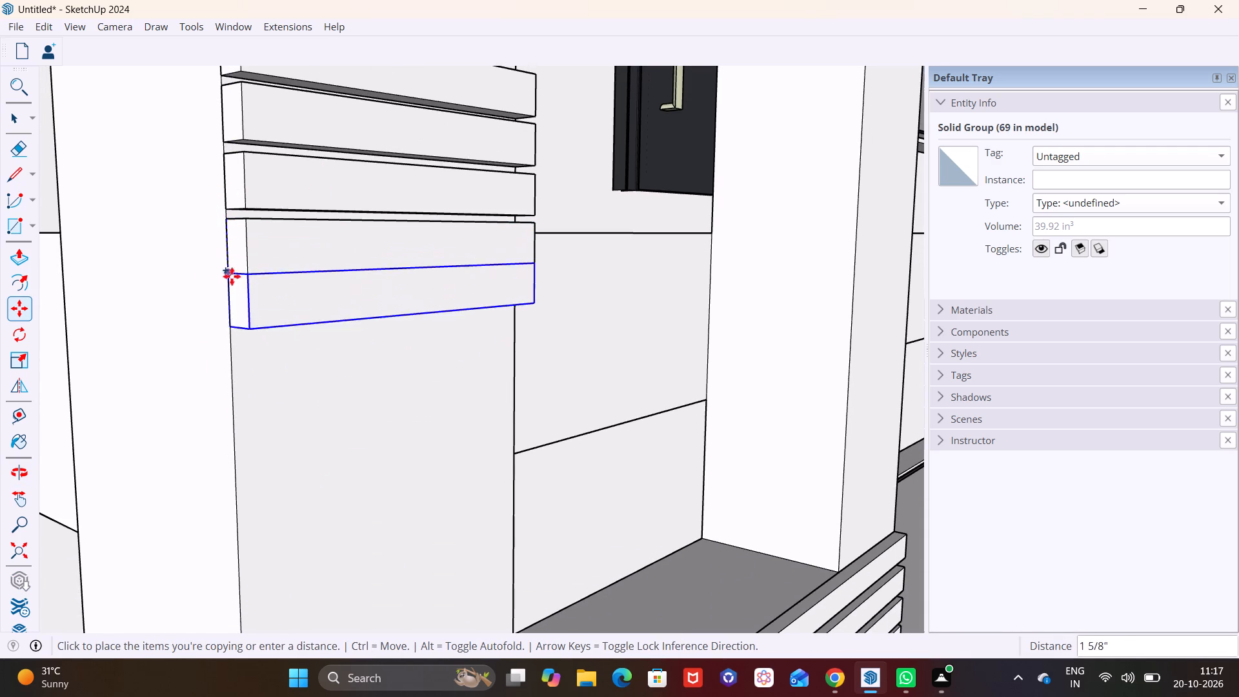
click(233, 283)
click(228, 283)
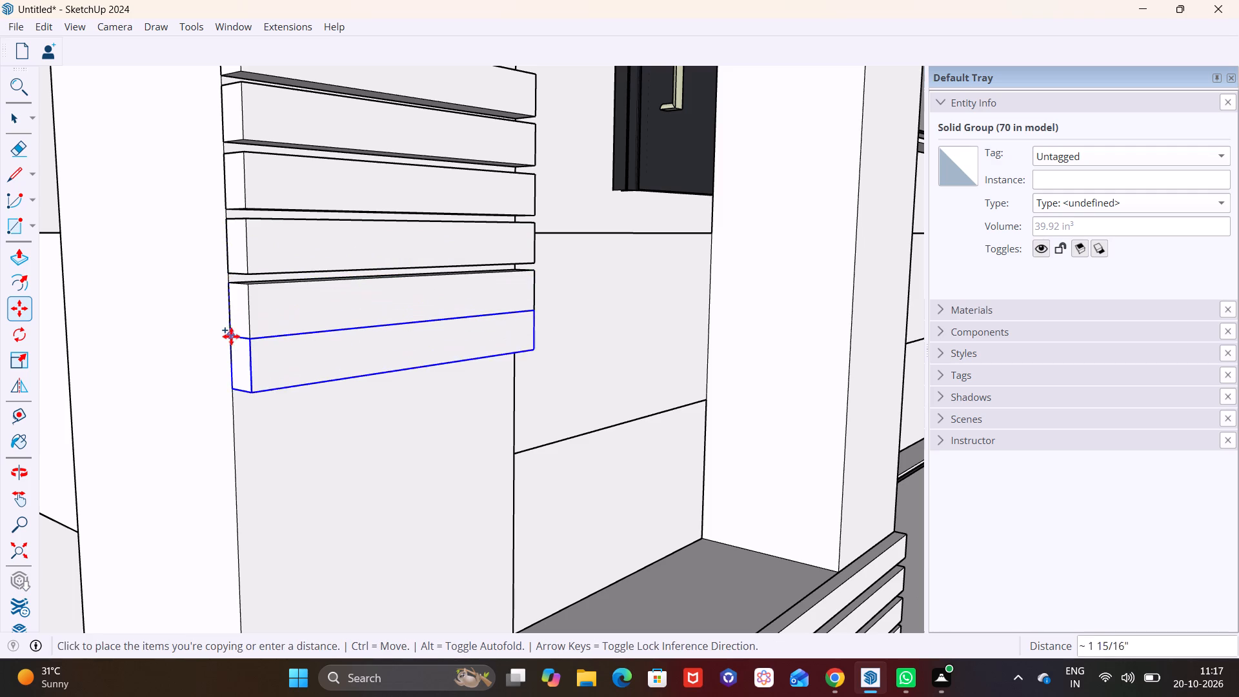
click(231, 344)
click(232, 343)
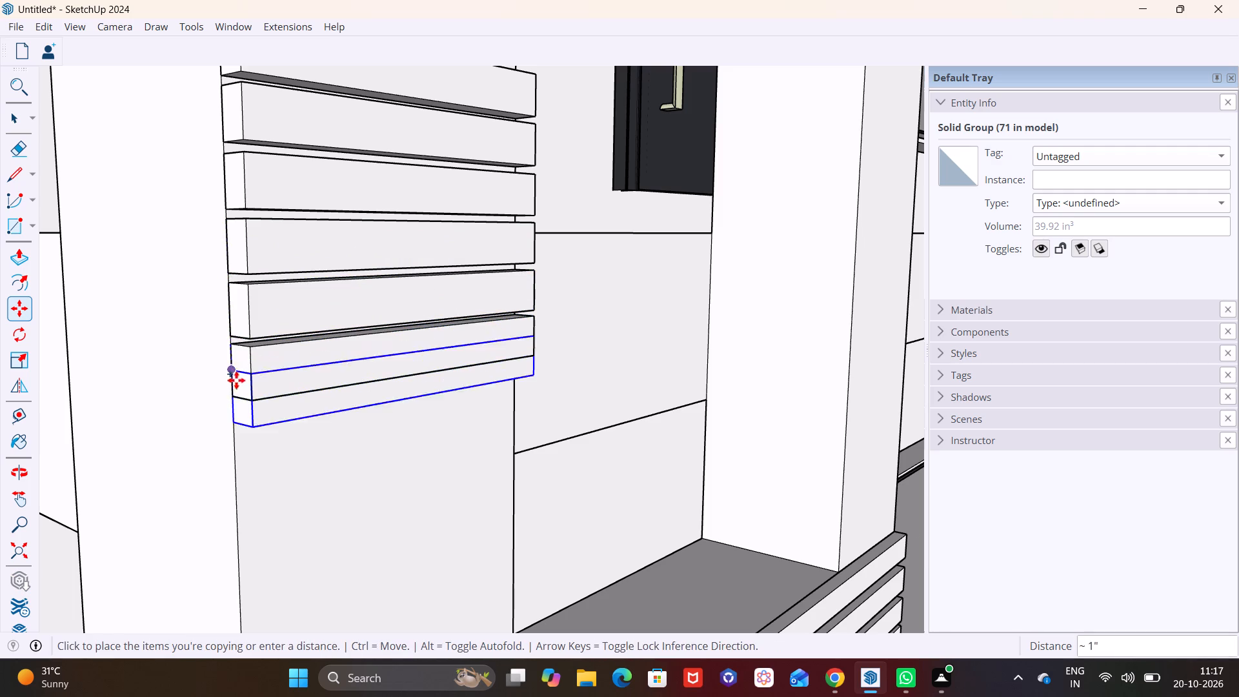
click(236, 409)
click(233, 409)
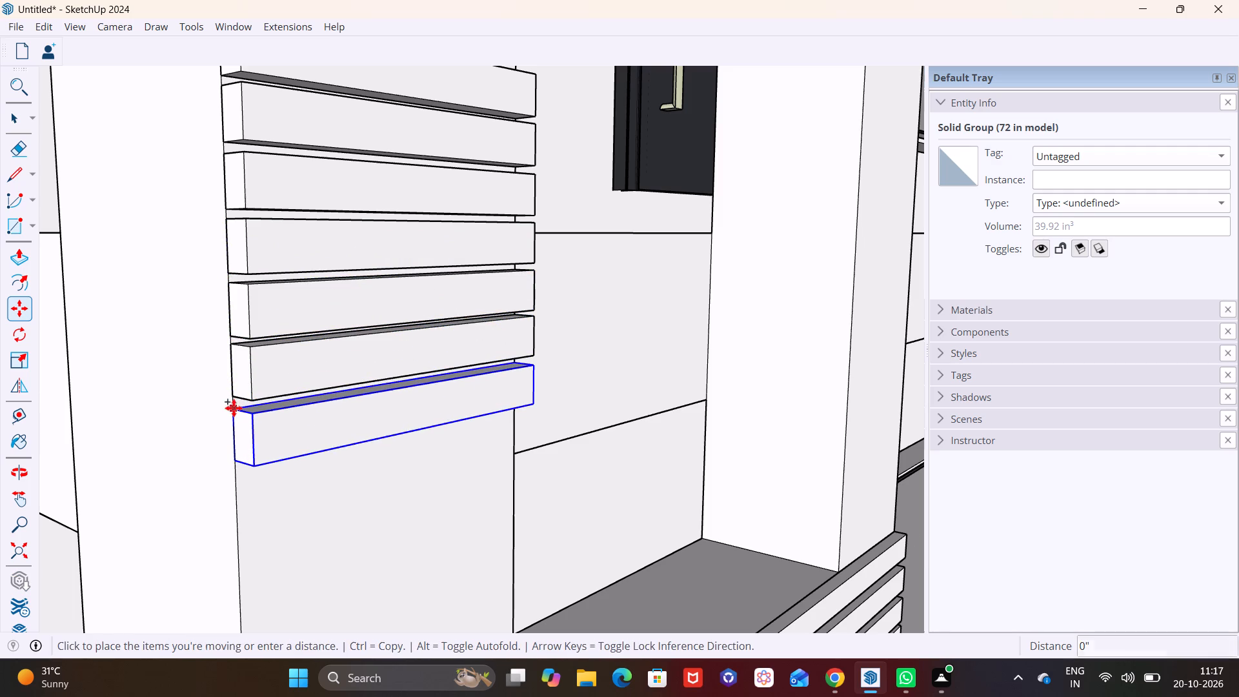
click(231, 471)
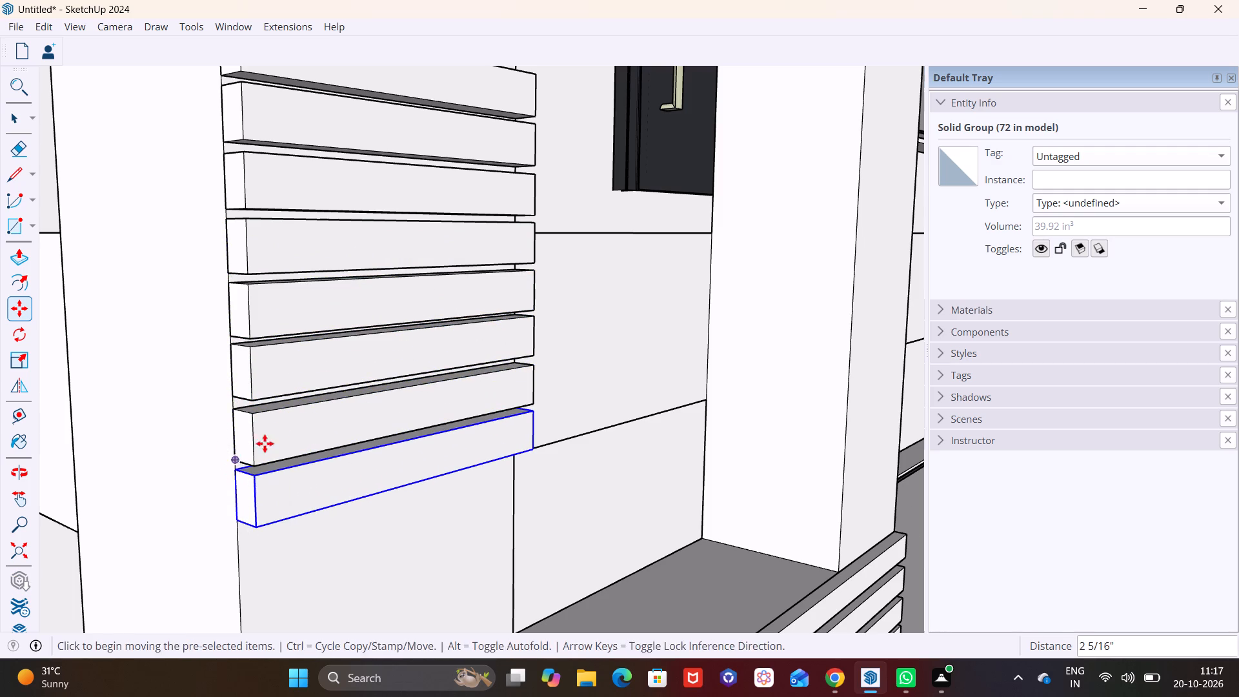
Add three more short strip copies down the left post, the second by about 2 7/16".
shift+middle_drag(278, 433, 283, 165)
click(239, 206)
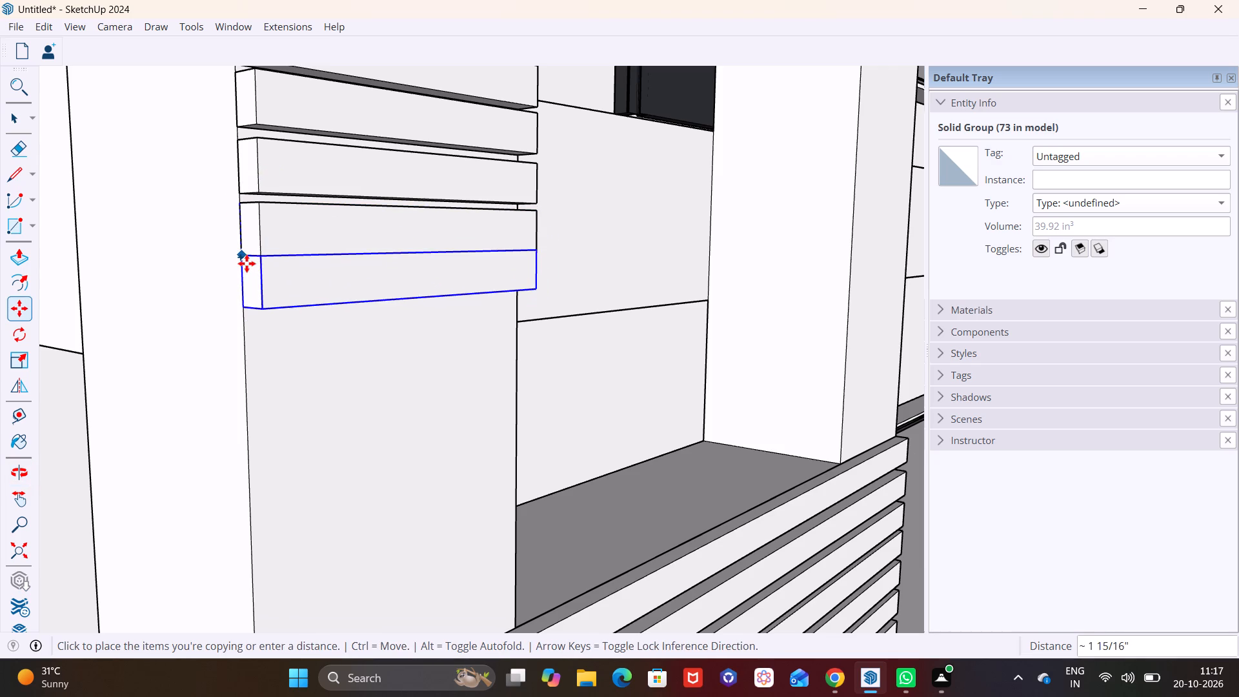
click(244, 263)
click(245, 265)
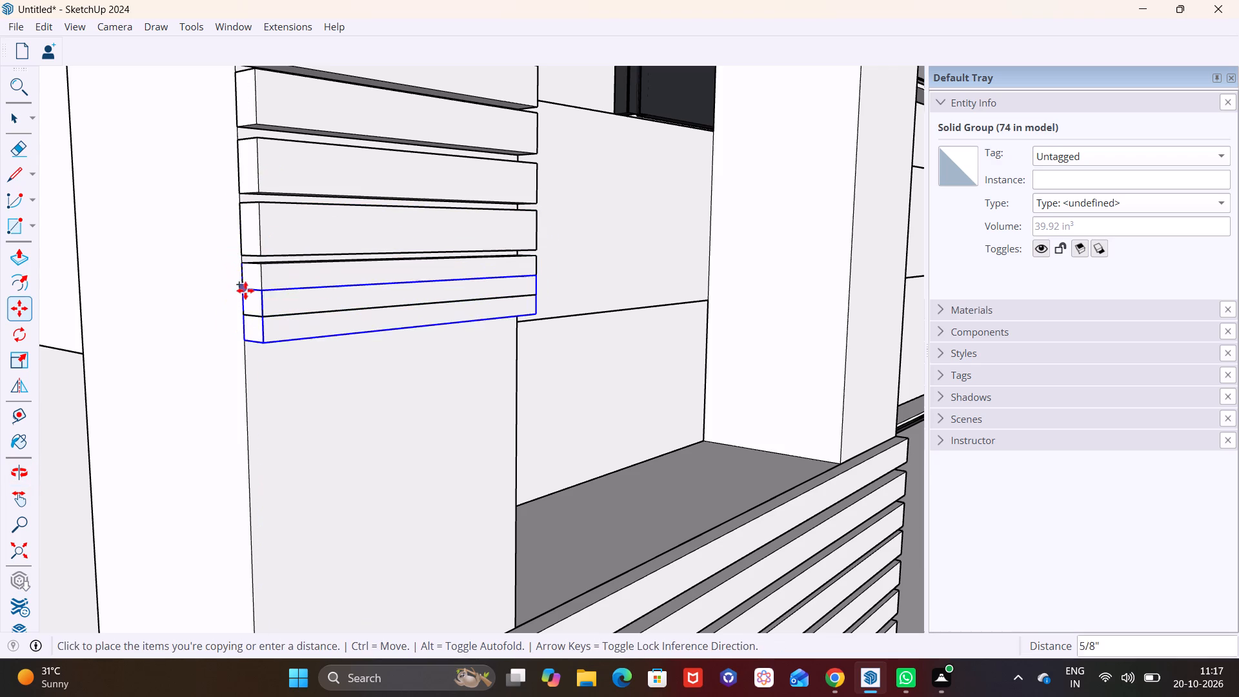
click(245, 328)
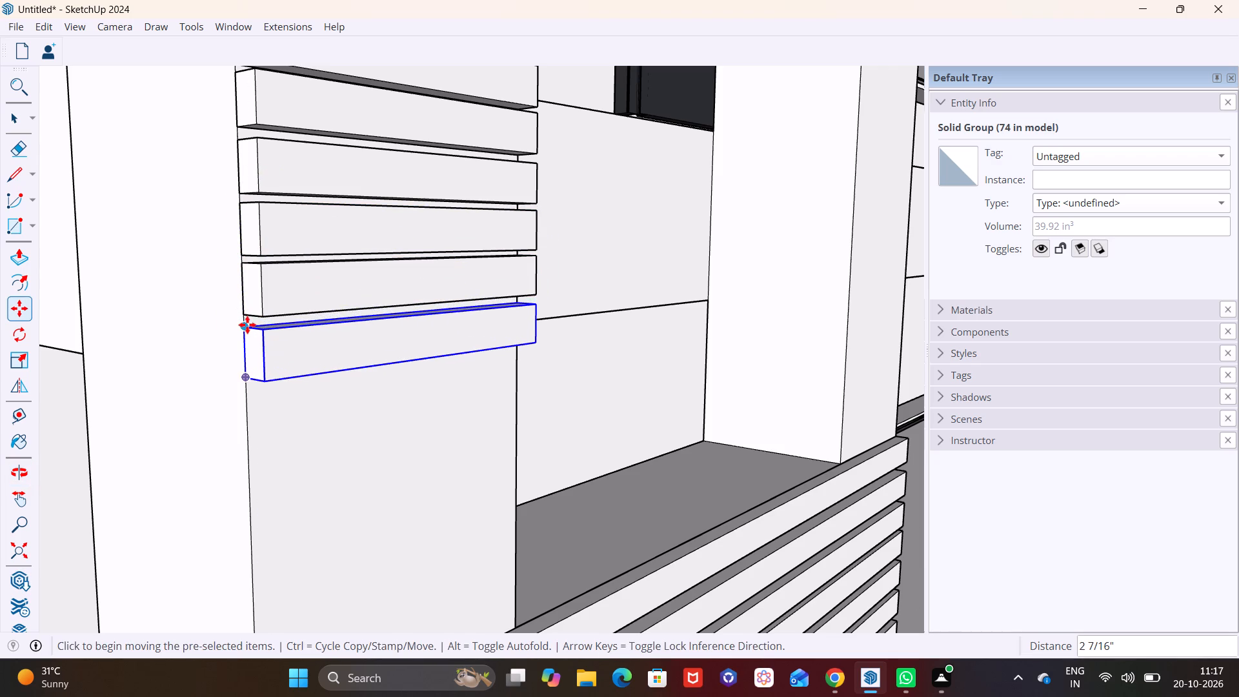
click(247, 326)
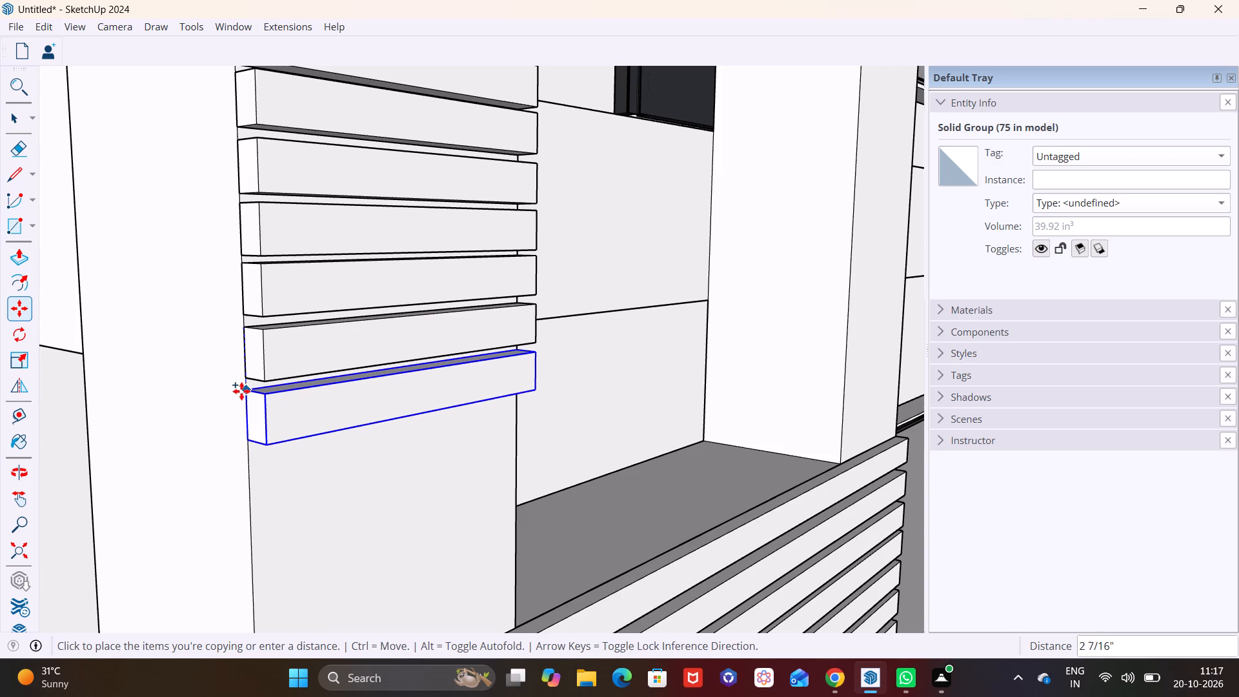
click(241, 391)
Fill the left post down to the top long strip with five more copies, the last two by about 2 1/2" and 2 11/16".
shift+middle_drag(340, 352, 308, 50)
middle_drag(250, 91, 257, 156)
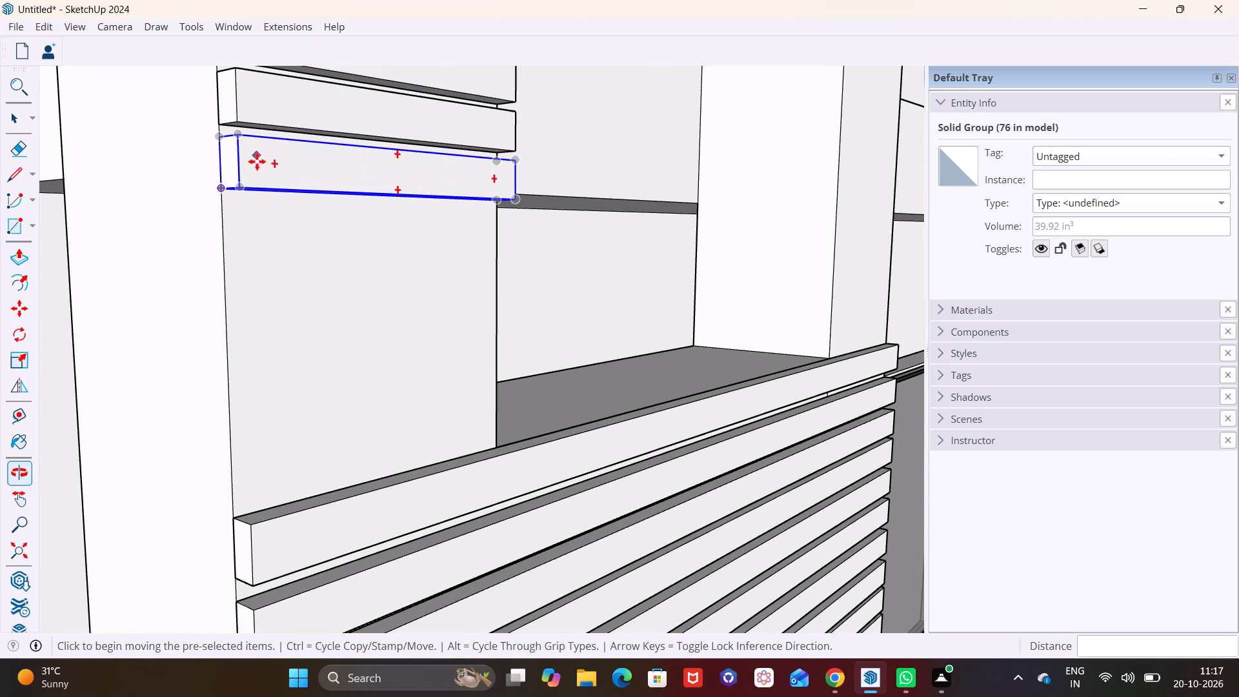
click(218, 137)
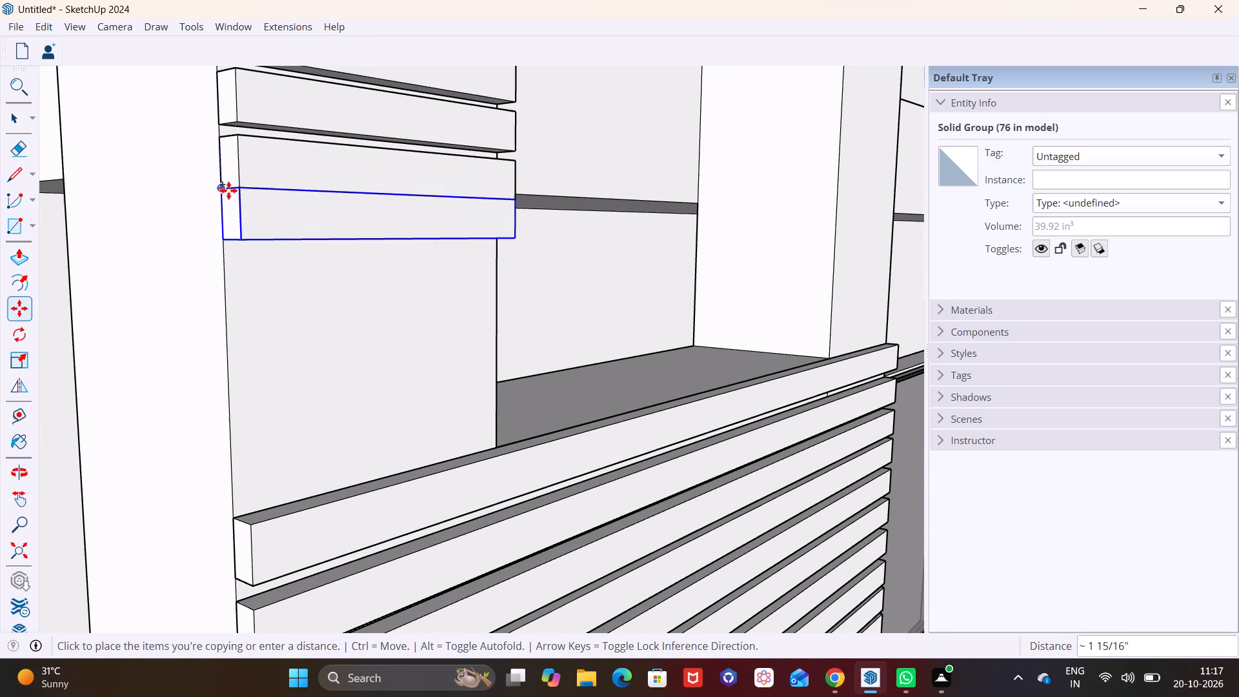
click(228, 201)
click(219, 204)
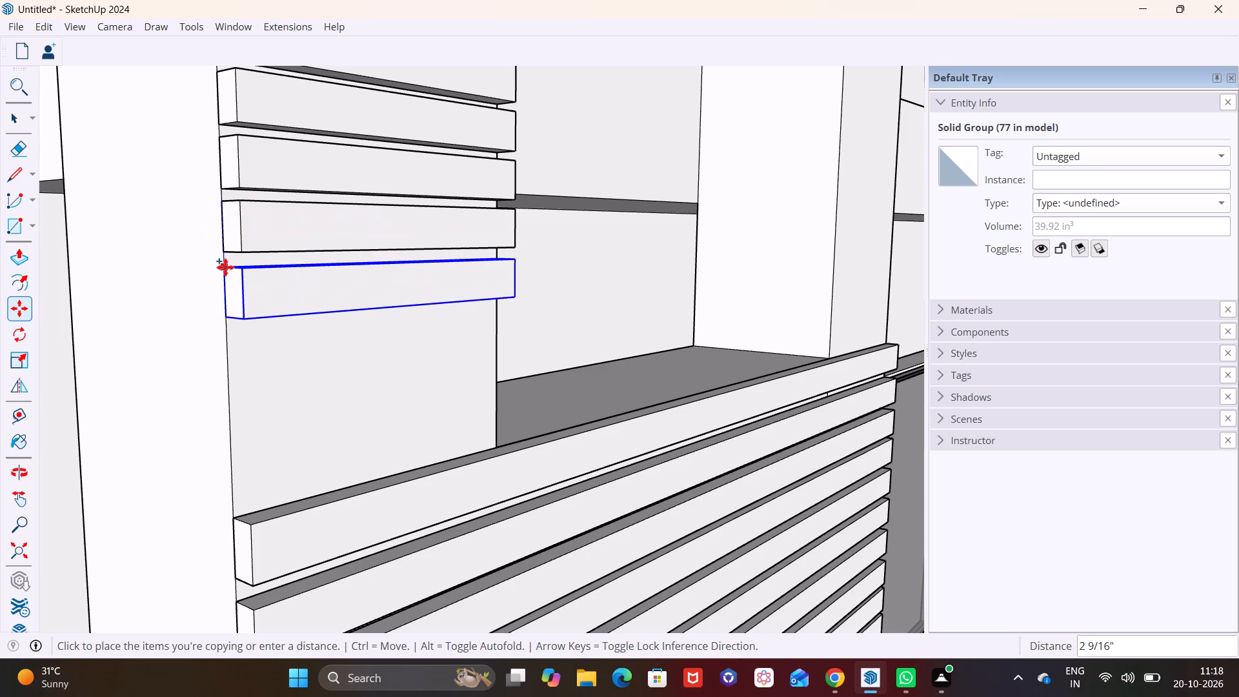
click(226, 267)
click(223, 263)
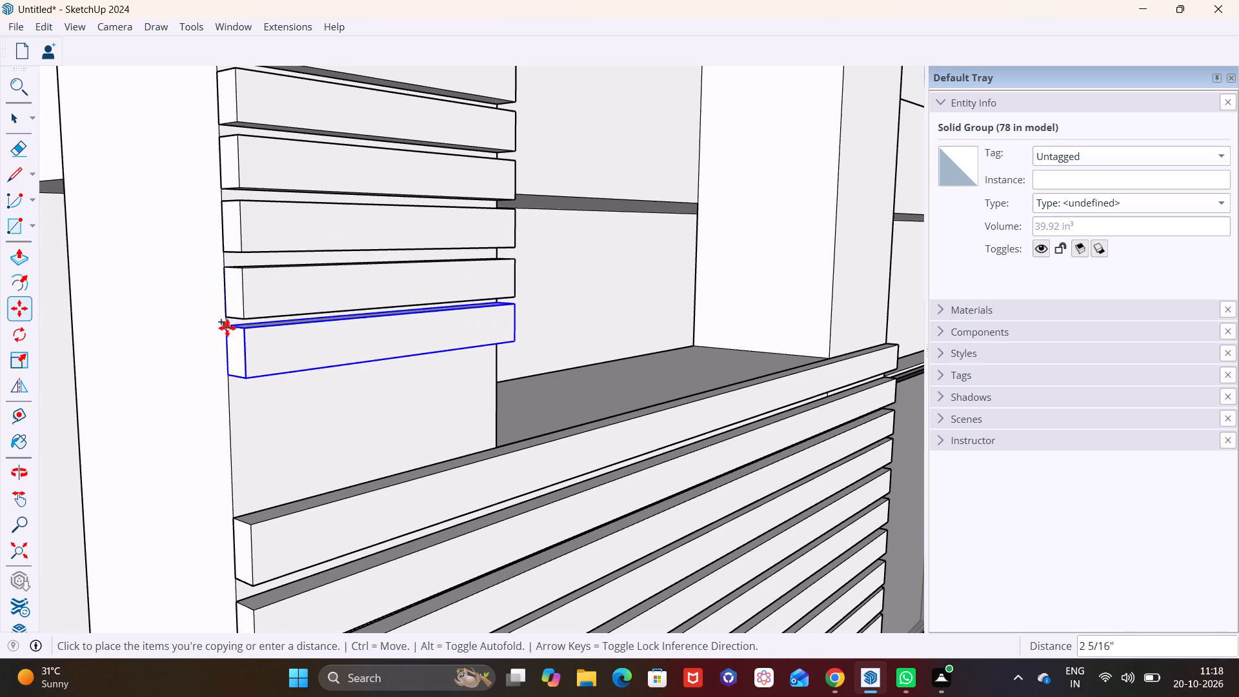
click(225, 328)
click(223, 331)
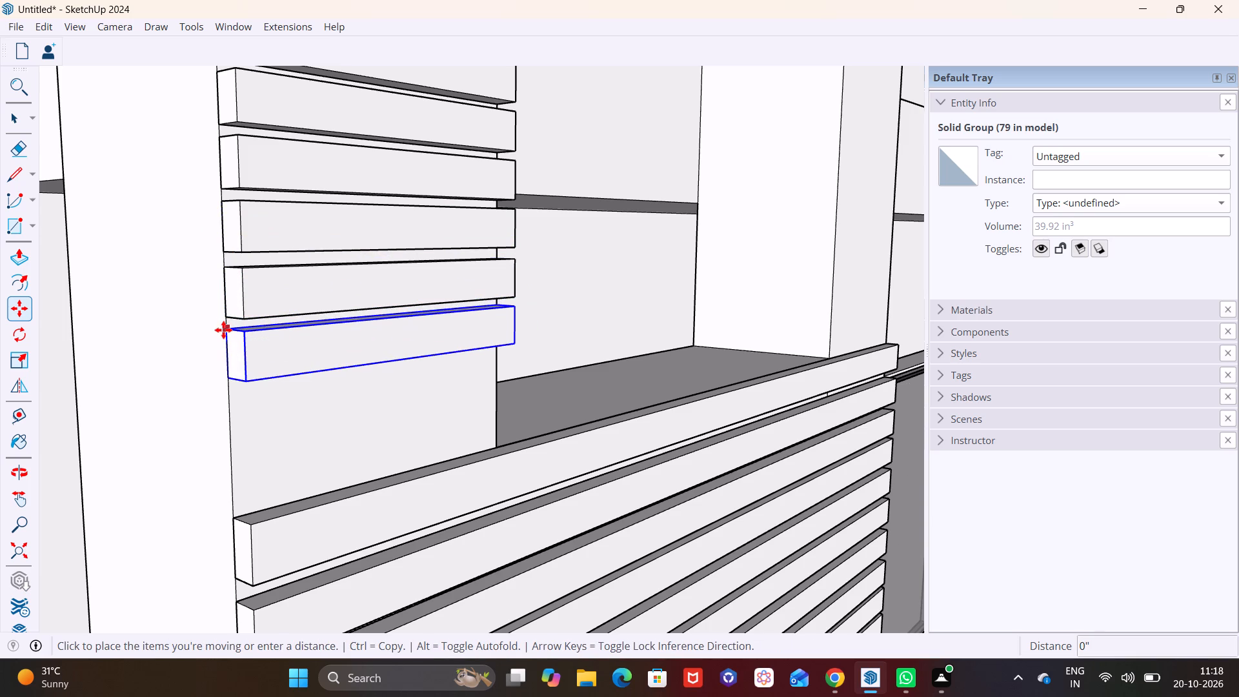
click(226, 392)
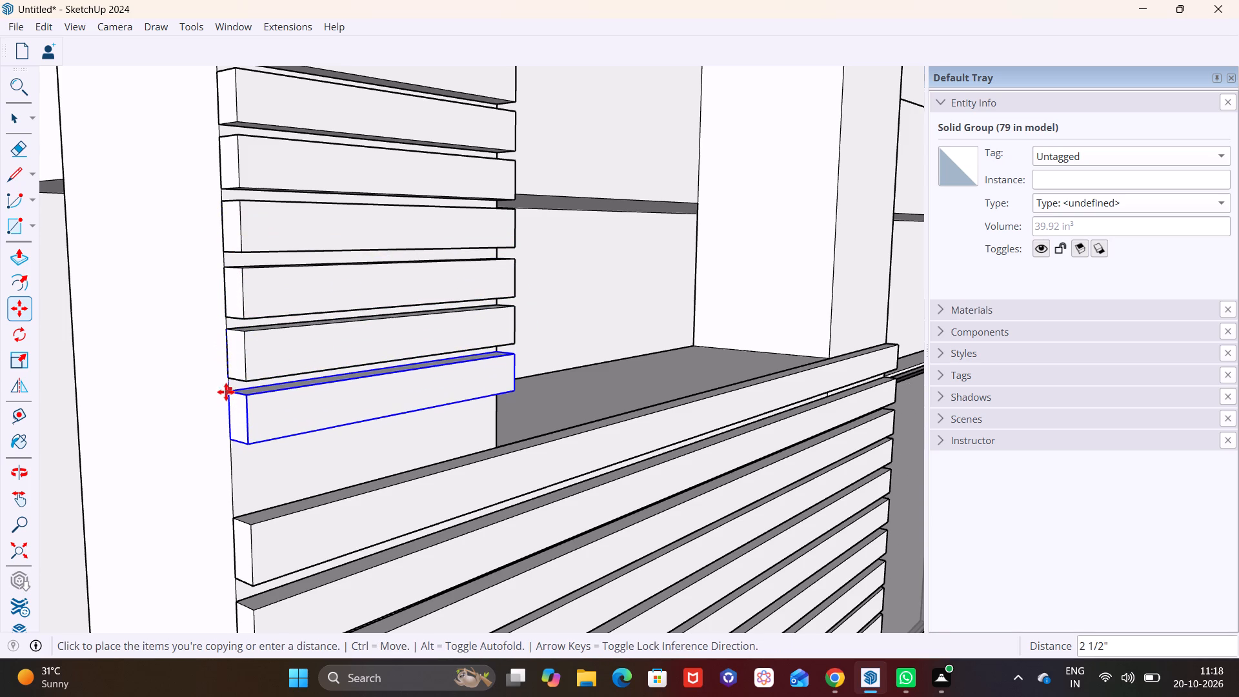
click(229, 392)
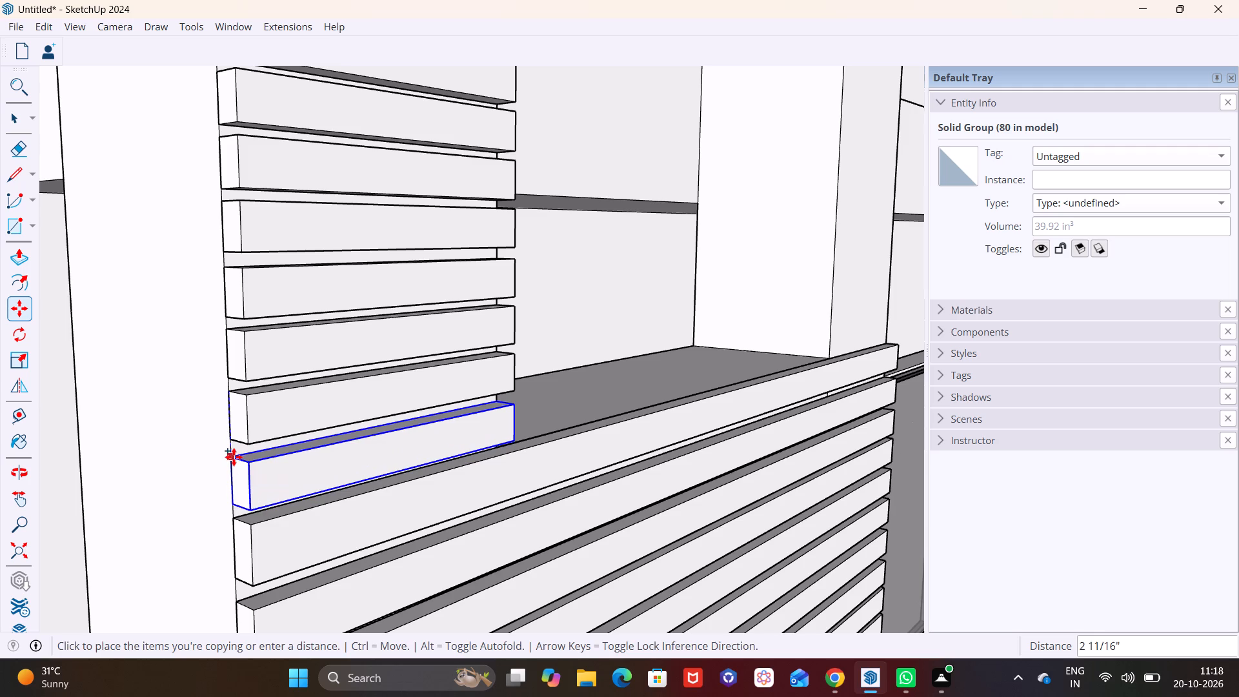
click(234, 457)
key(space)
Examine the strip cladding on the tall frame and its right post within the whole front facade.
scroll(407, 336, down, 9)
click(533, 310)
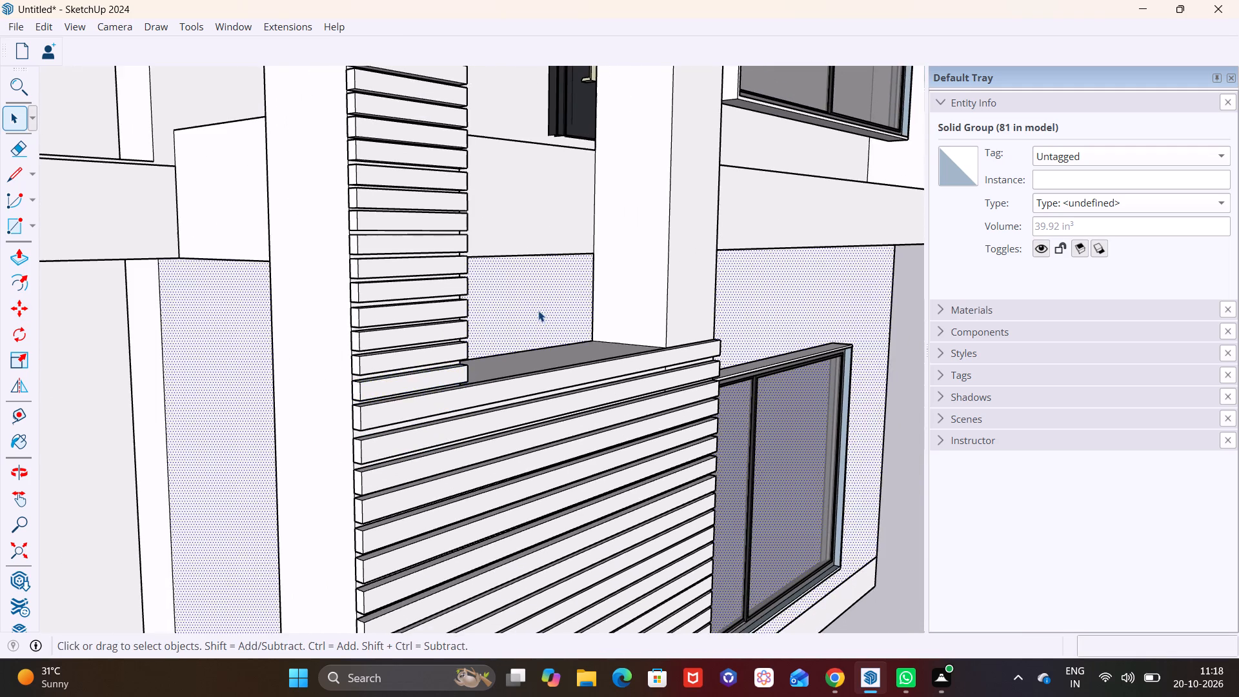
middle_drag(539, 310, 337, 319)
scroll(385, 290, down, 15)
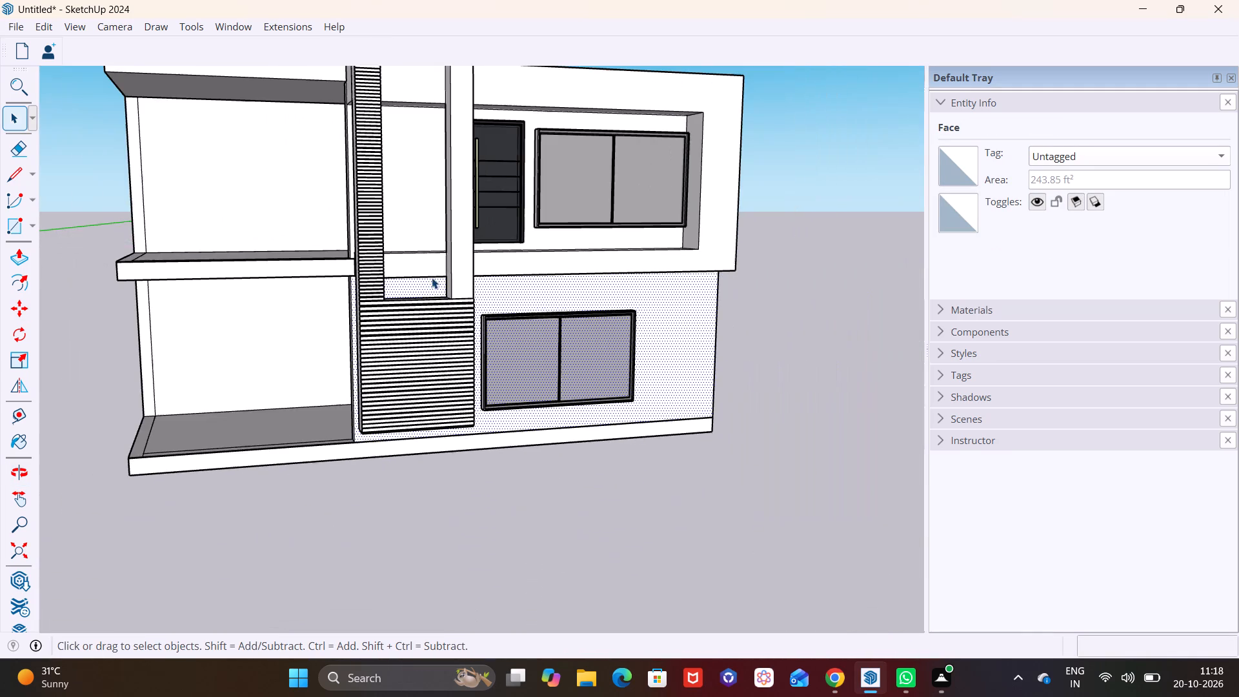
middle_drag(416, 292, 328, 392)
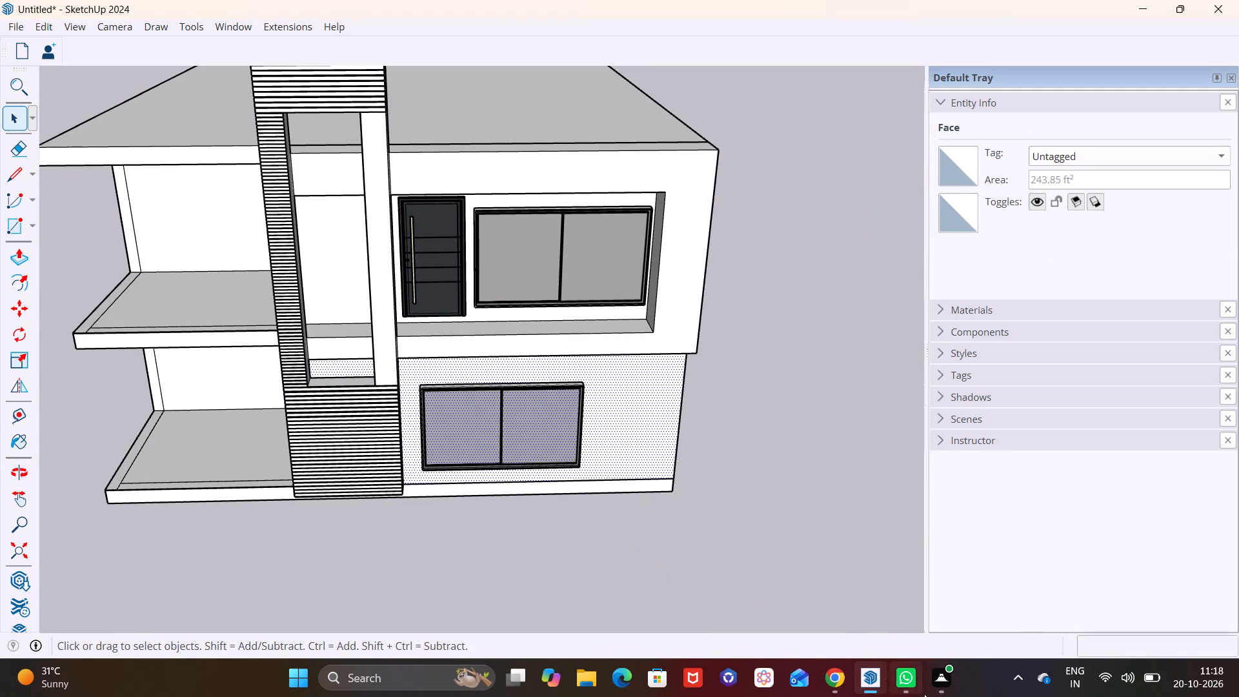
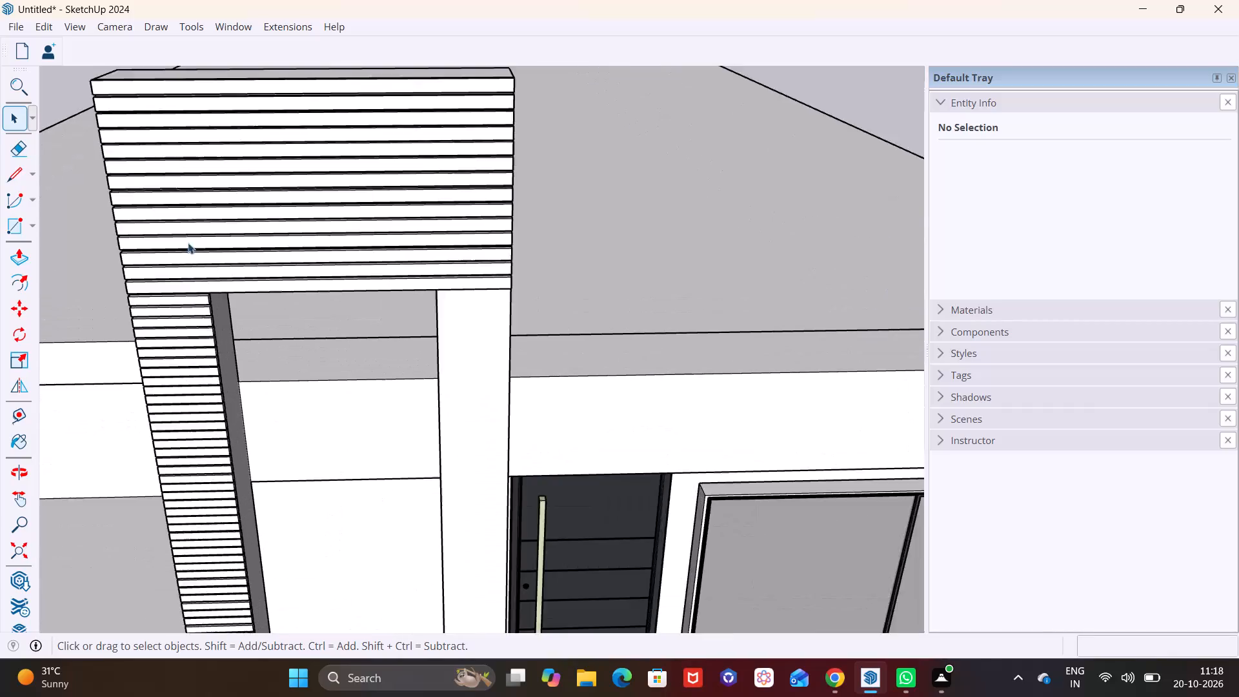
Copy the left post's top short strip about 5' 3" across to the top of the right post.
middle_drag(235, 285, 454, 238)
scroll(337, 321, up, 3)
click(88, 390)
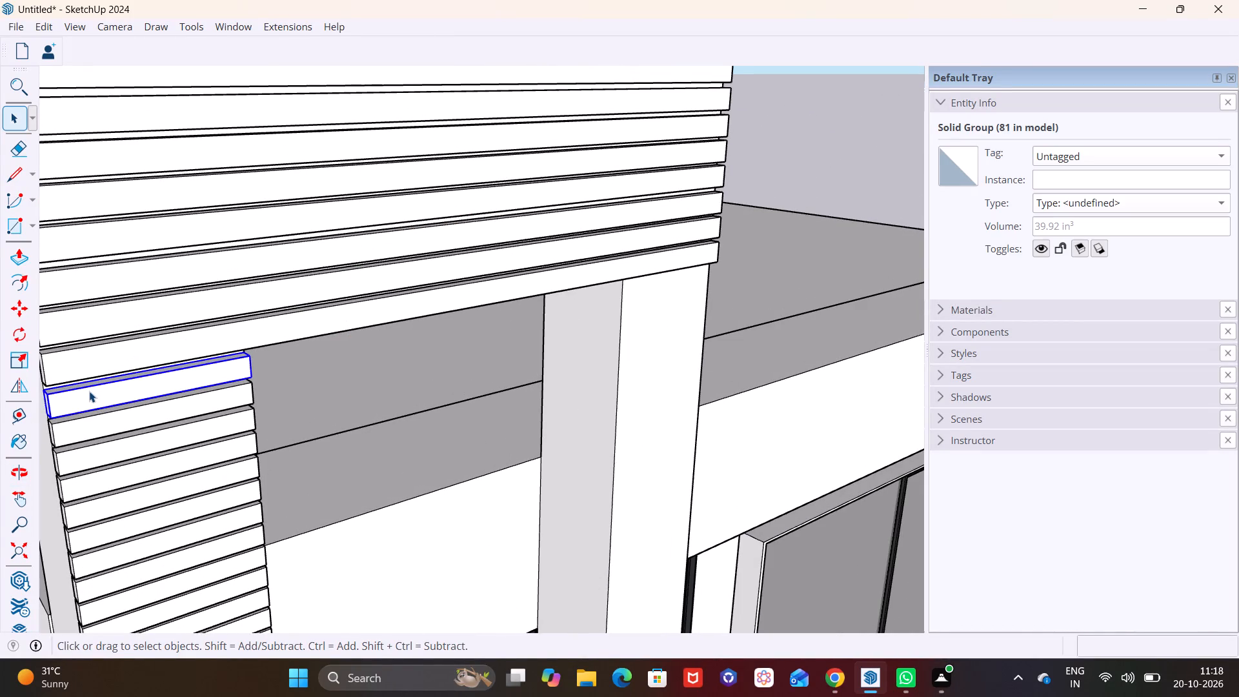
key(m)
scroll(68, 402, up, 3)
middle_drag(103, 387, 272, 365)
click(159, 422)
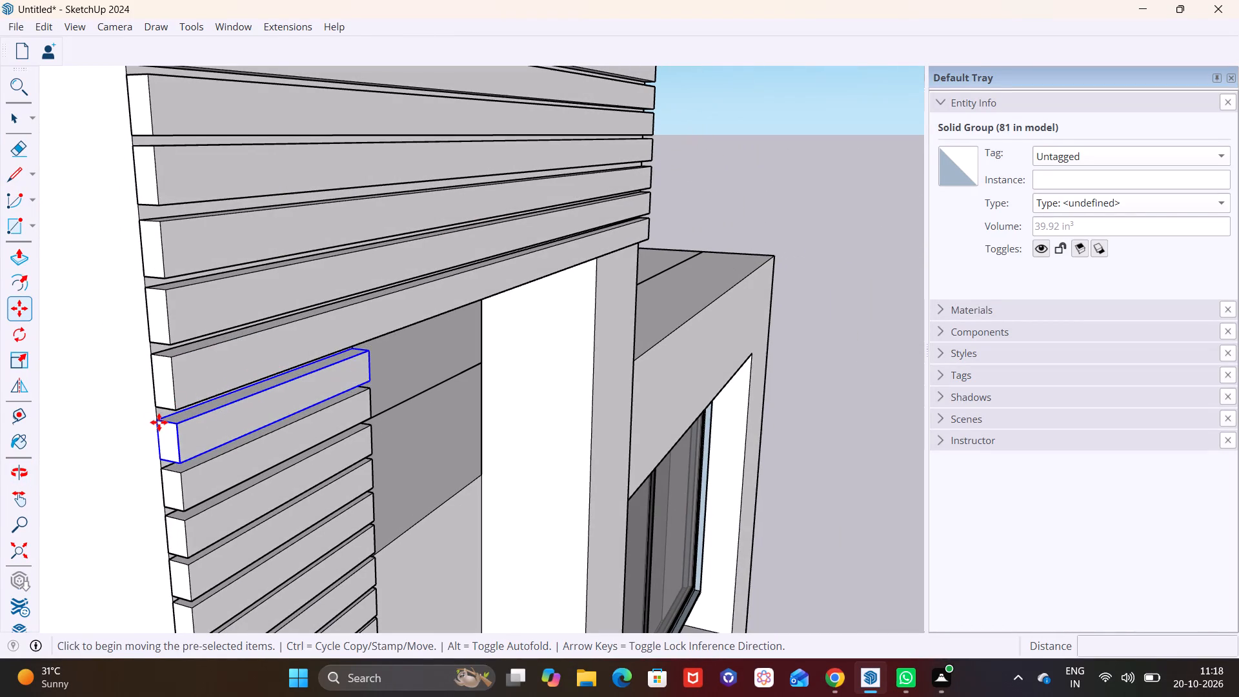
middle_drag(592, 285, 319, 312)
scroll(319, 312, up, 1)
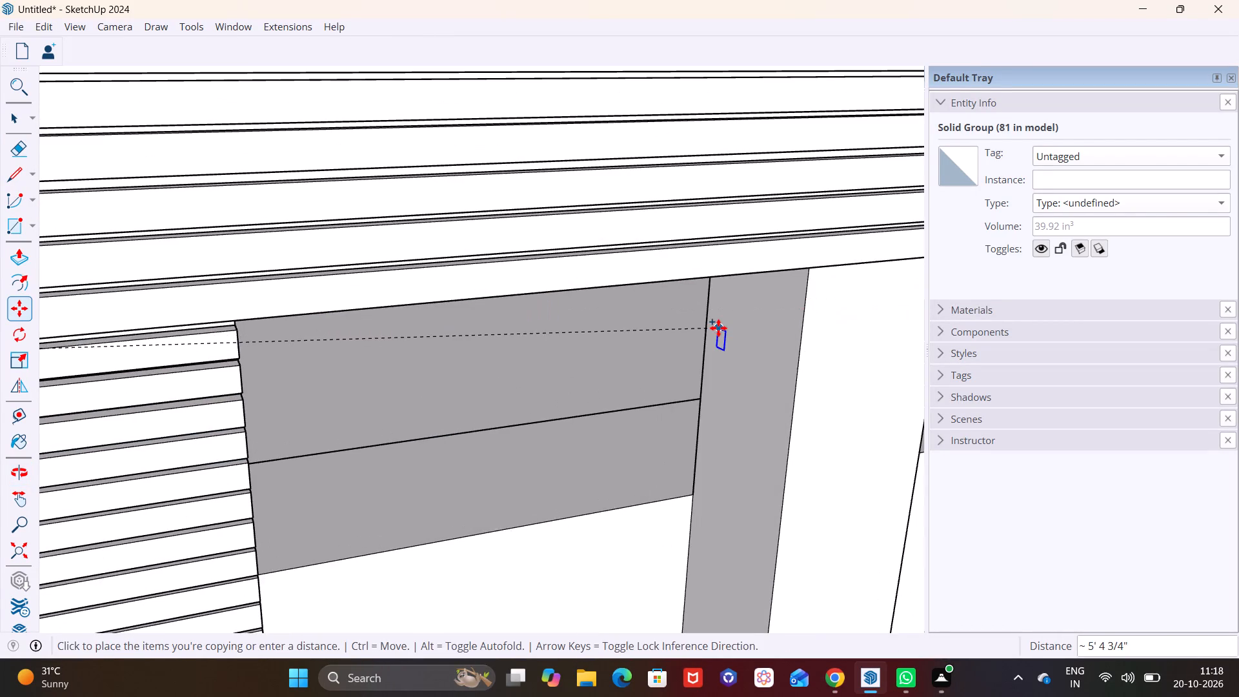
shift+middle_drag(718, 328, 247, 338)
scroll(255, 285, up, 10)
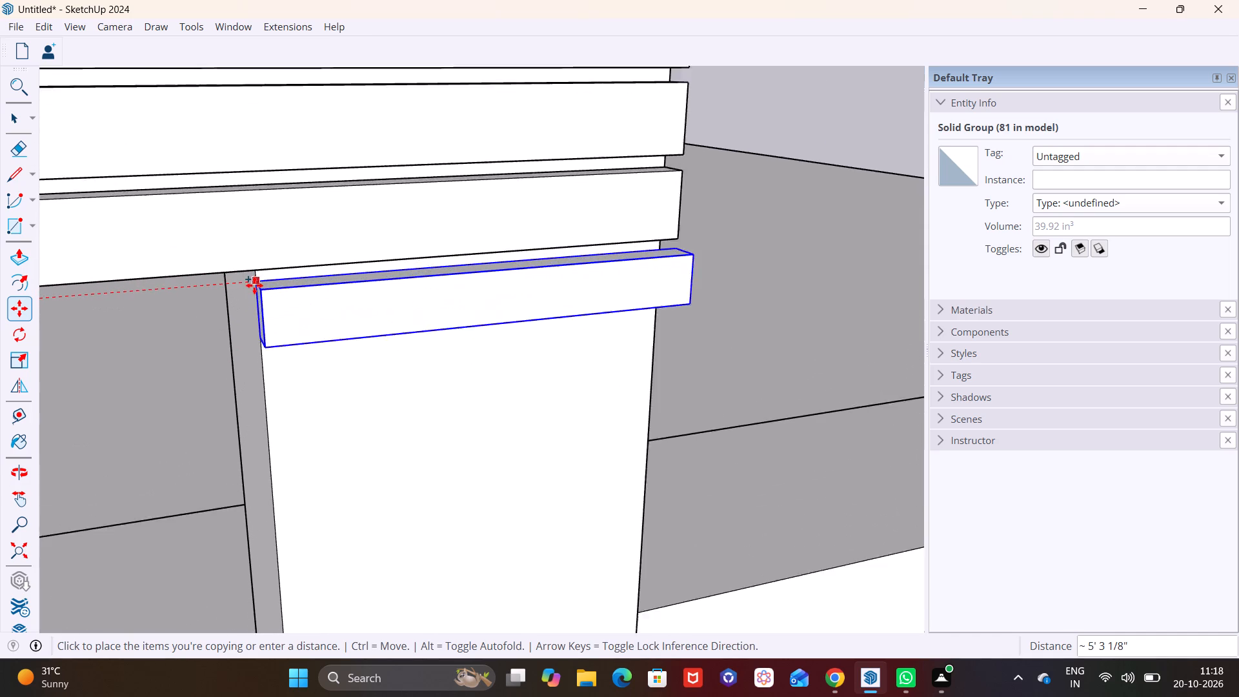
scroll(254, 285, up, 2)
click(249, 279)
middle_drag(560, 319, 232, 298)
scroll(815, 356, down, 1)
scroll(812, 355, up, 2)
key(space)
Shorten the right post's new strip with Push/Pull so its outer end lines up with the long strips' ends.
click(853, 352)
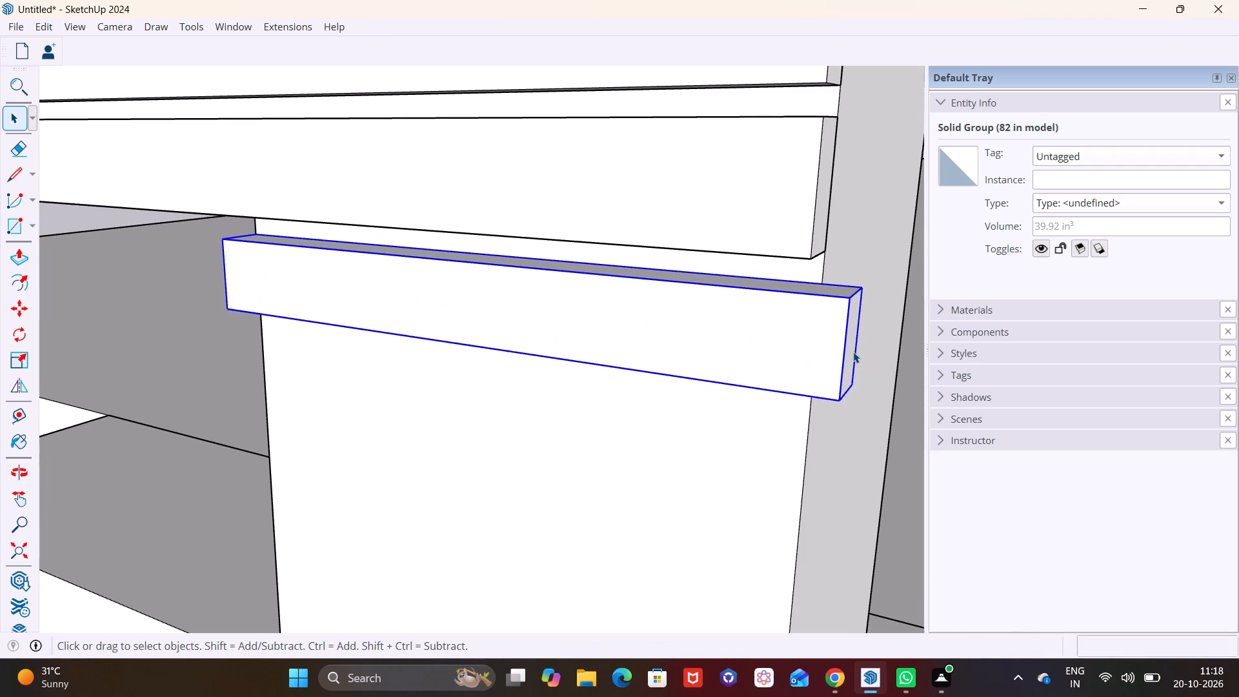
click(848, 342)
key(space)
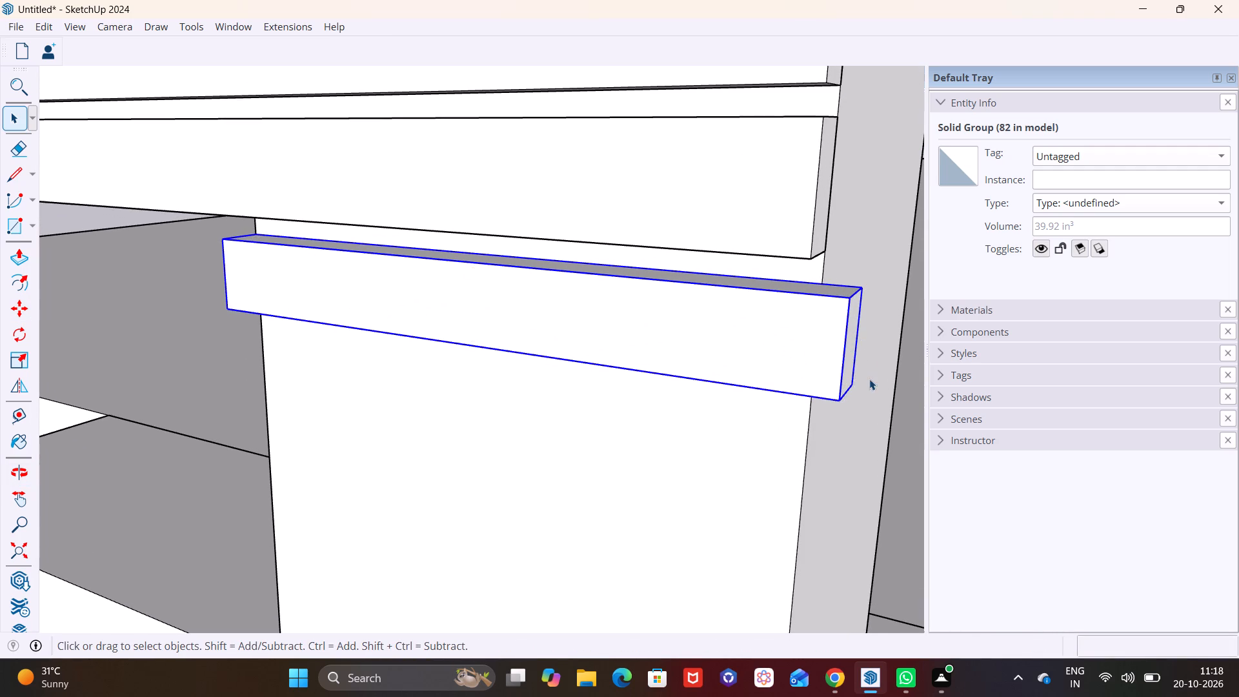
click(869, 379)
scroll(865, 334, up, 4)
middle_drag(824, 332, 760, 325)
triple_click(852, 348)
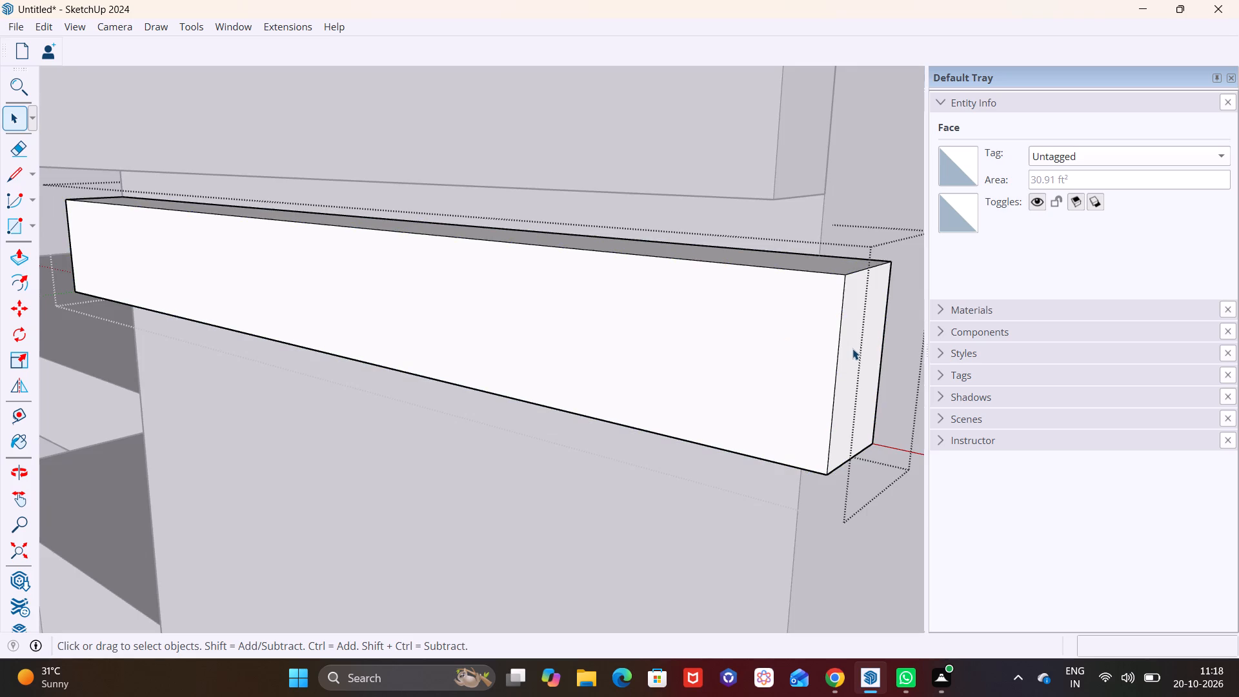
click(852, 347)
click(858, 343)
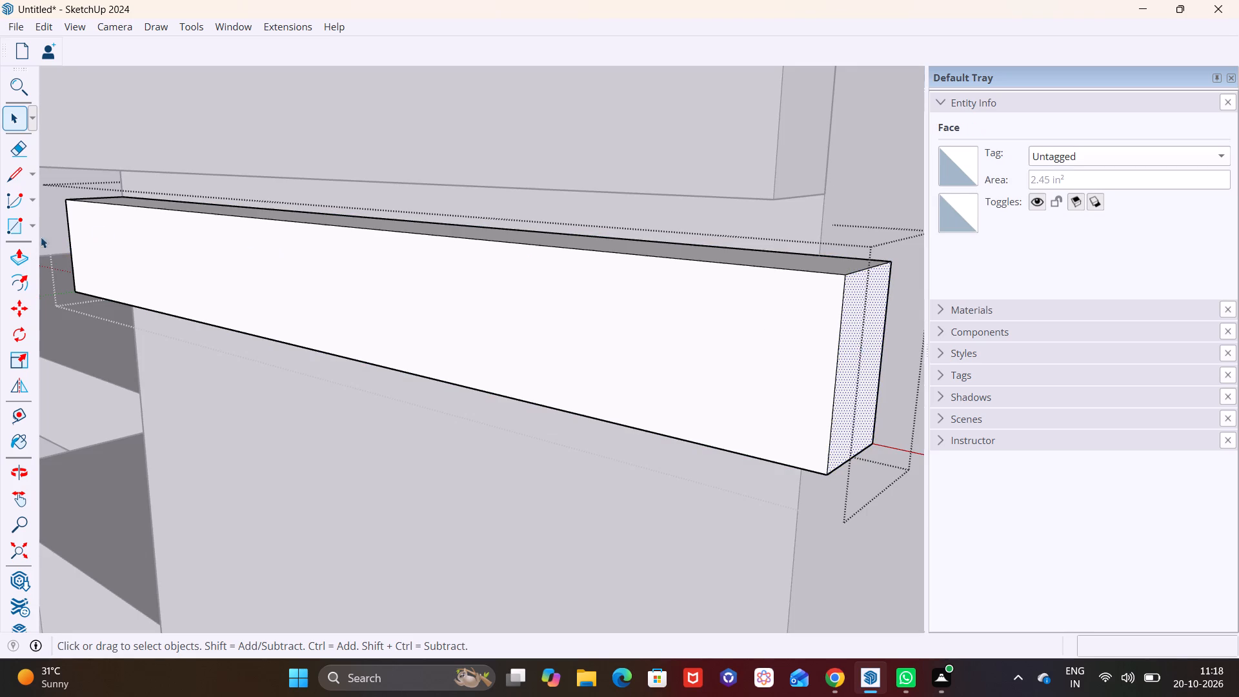
click(18, 252)
click(862, 340)
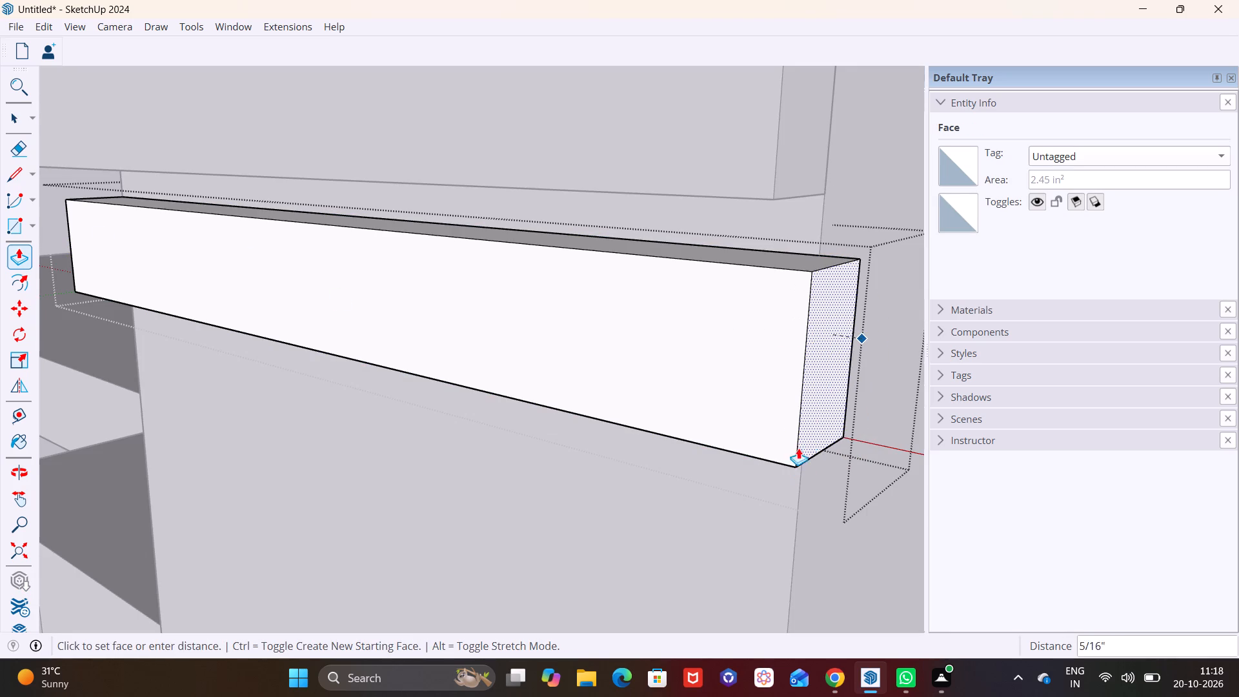
click(823, 217)
key(space)
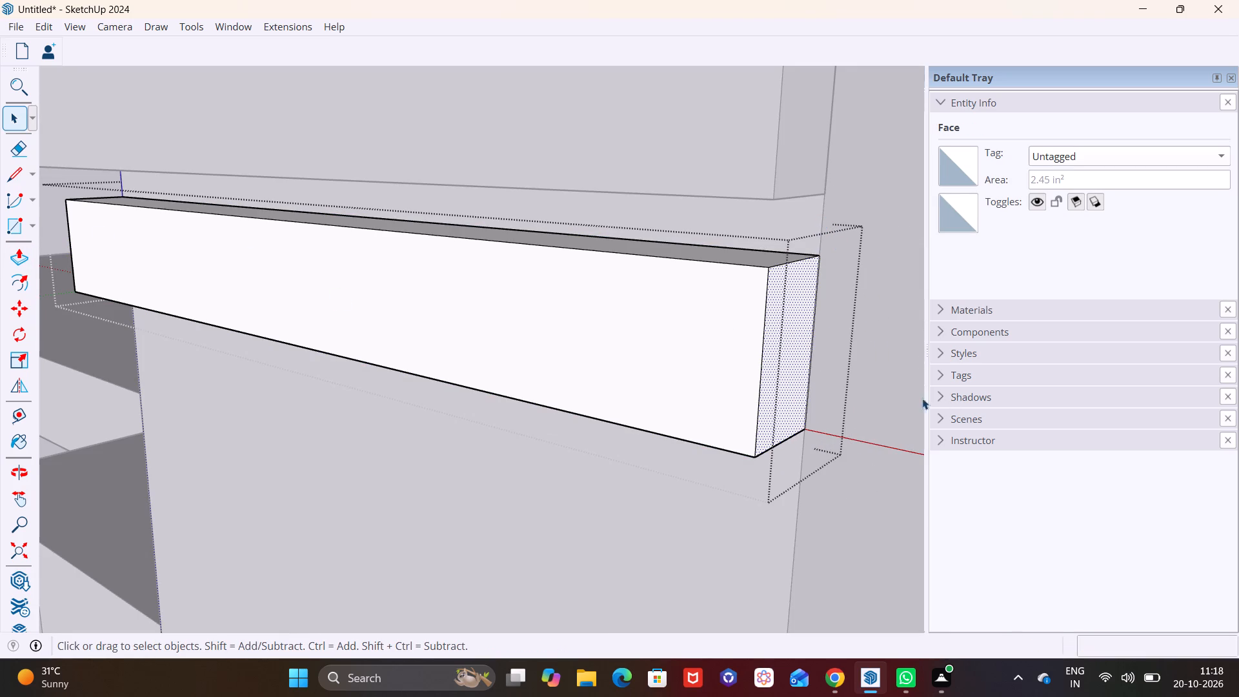
click(893, 398)
Copy the shortened strip about 2 1/4" down the right post, leaving a narrow gap.
scroll(808, 379, down, 14)
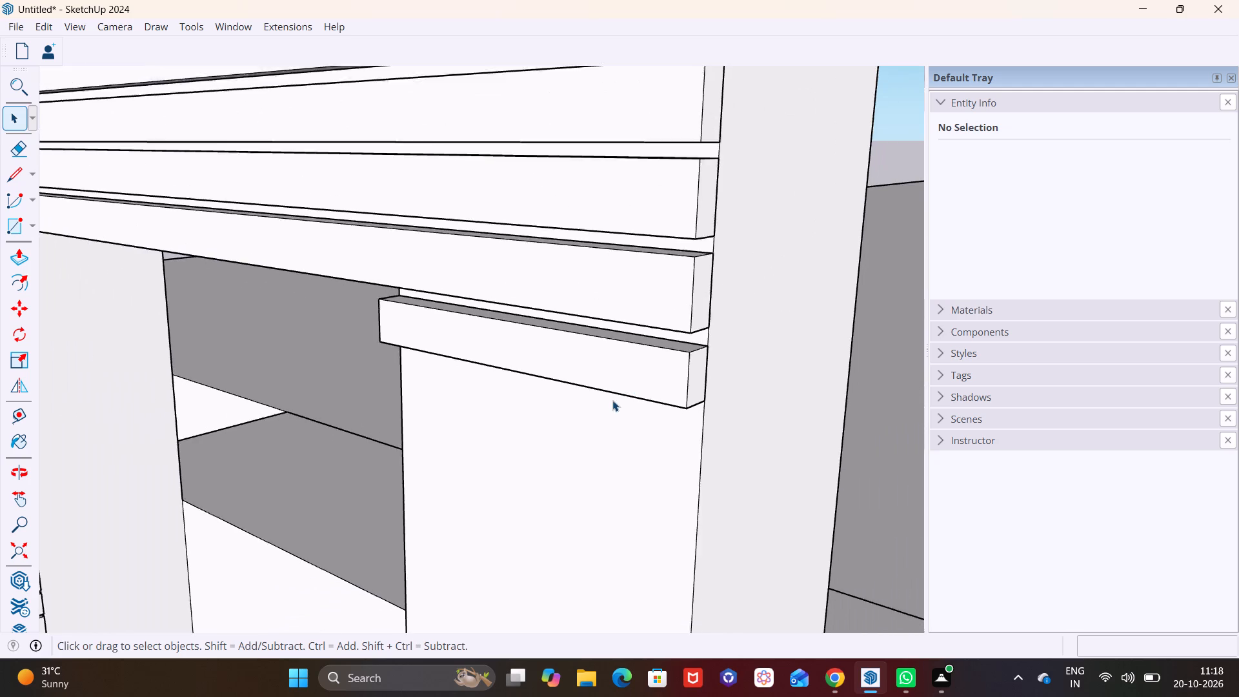
scroll(612, 400, down, 1)
middle_drag(617, 398, 880, 384)
scroll(880, 384, down, 1)
scroll(784, 346, down, 4)
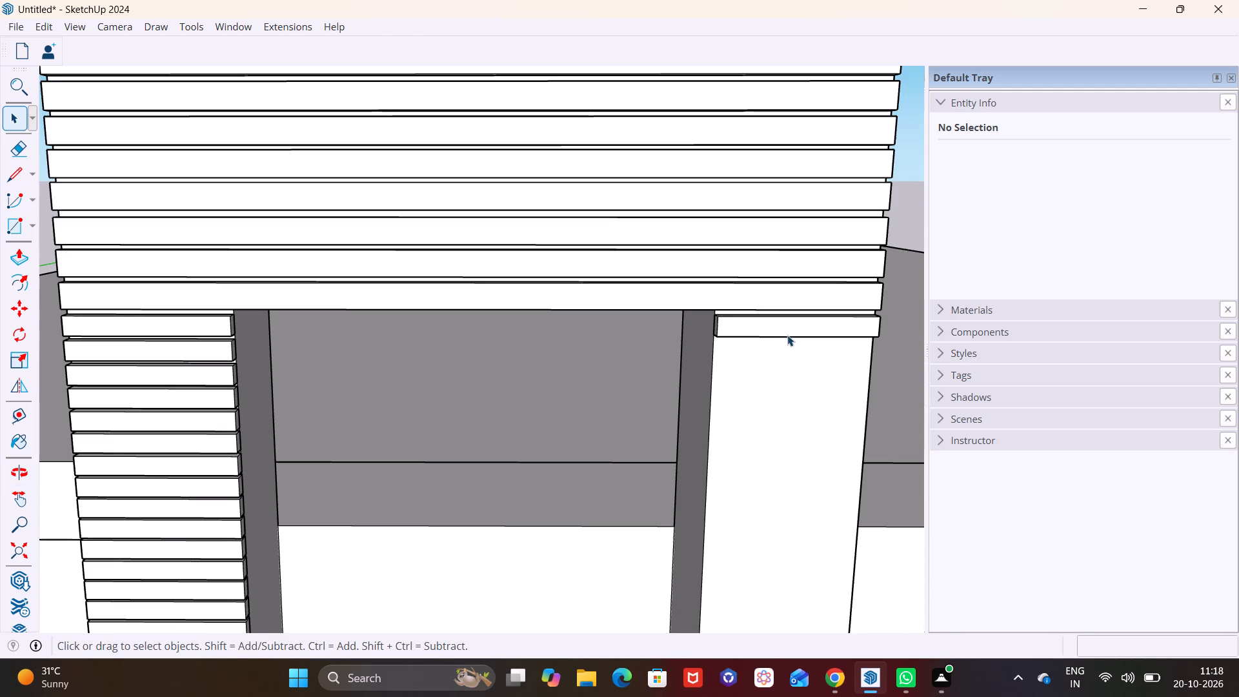
middle_drag(732, 310, 720, 292)
scroll(765, 335, up, 7)
middle_drag(772, 321, 608, 268)
scroll(640, 314, up, 3)
middle_drag(719, 330, 896, 334)
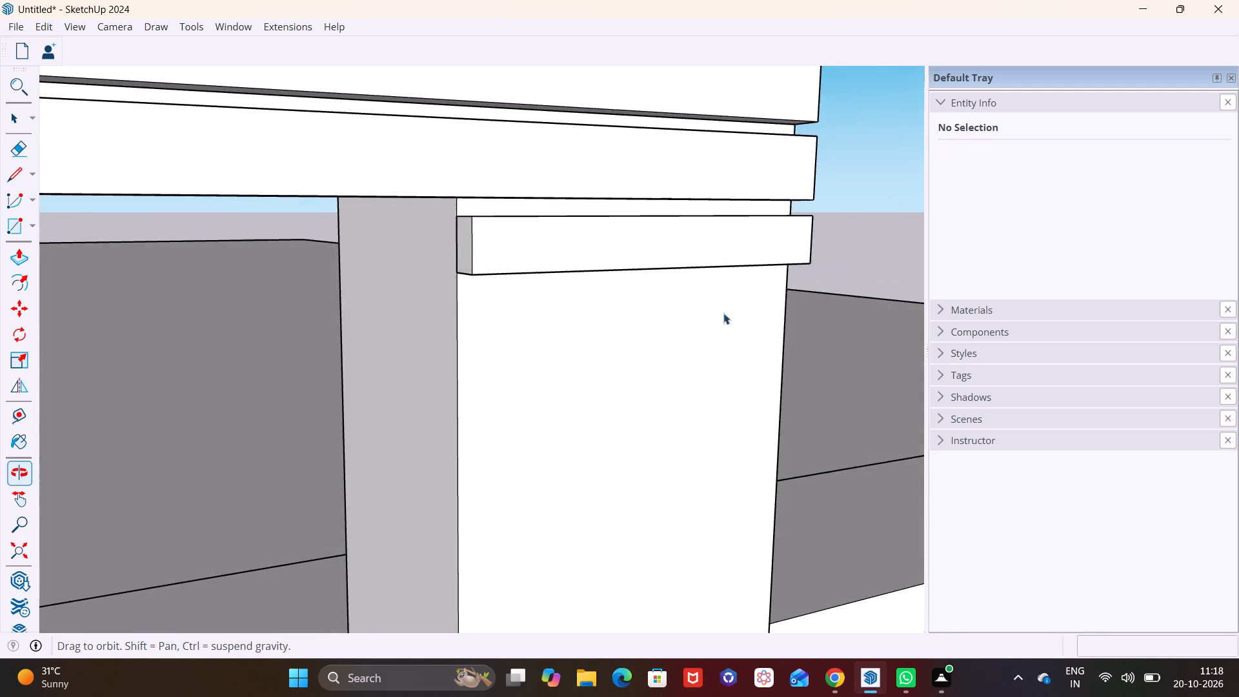
middle_drag(593, 283, 634, 305)
click(492, 261)
key(m)
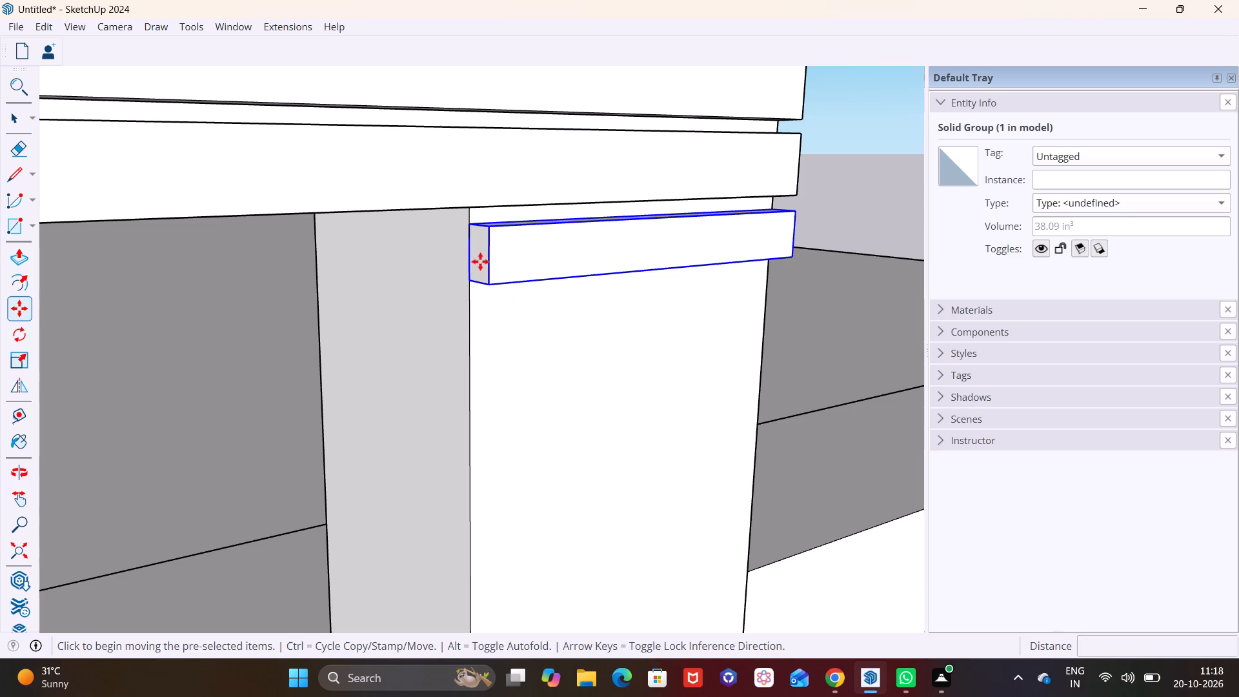
click(470, 219)
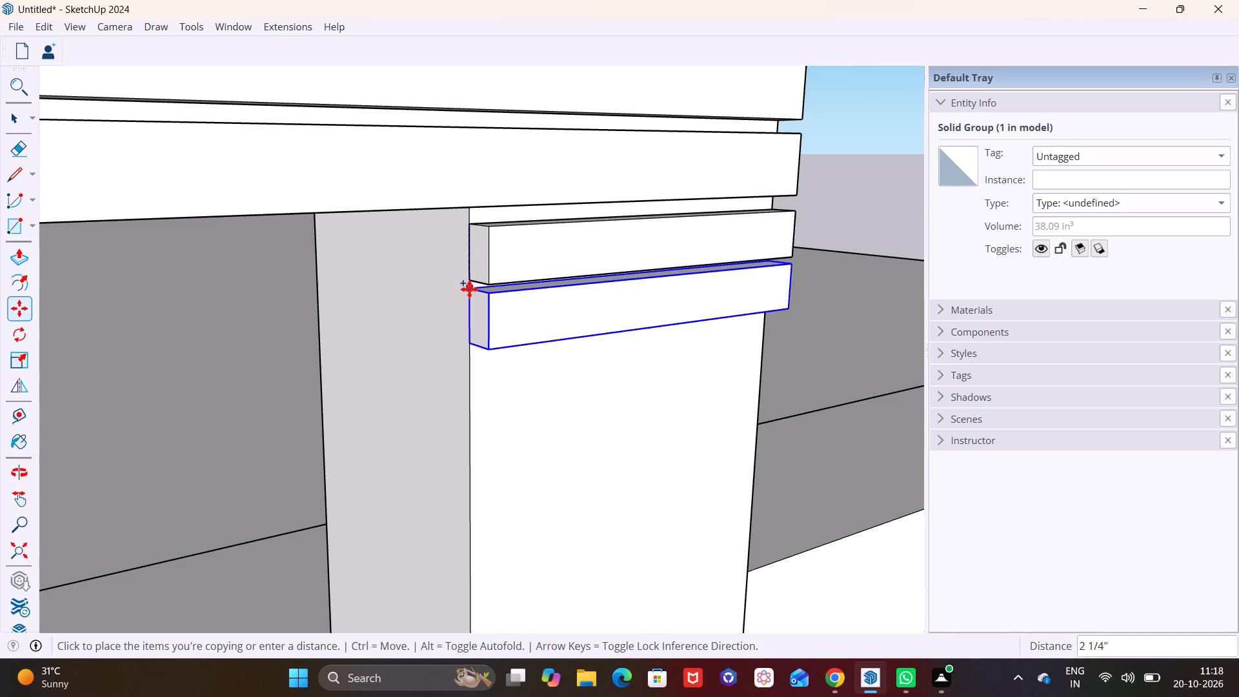
click(469, 289)
Add three more strip copies down the right post with matching narrow gaps, the last by about 2 3/8".
shift+middle_drag(481, 290, 465, 188)
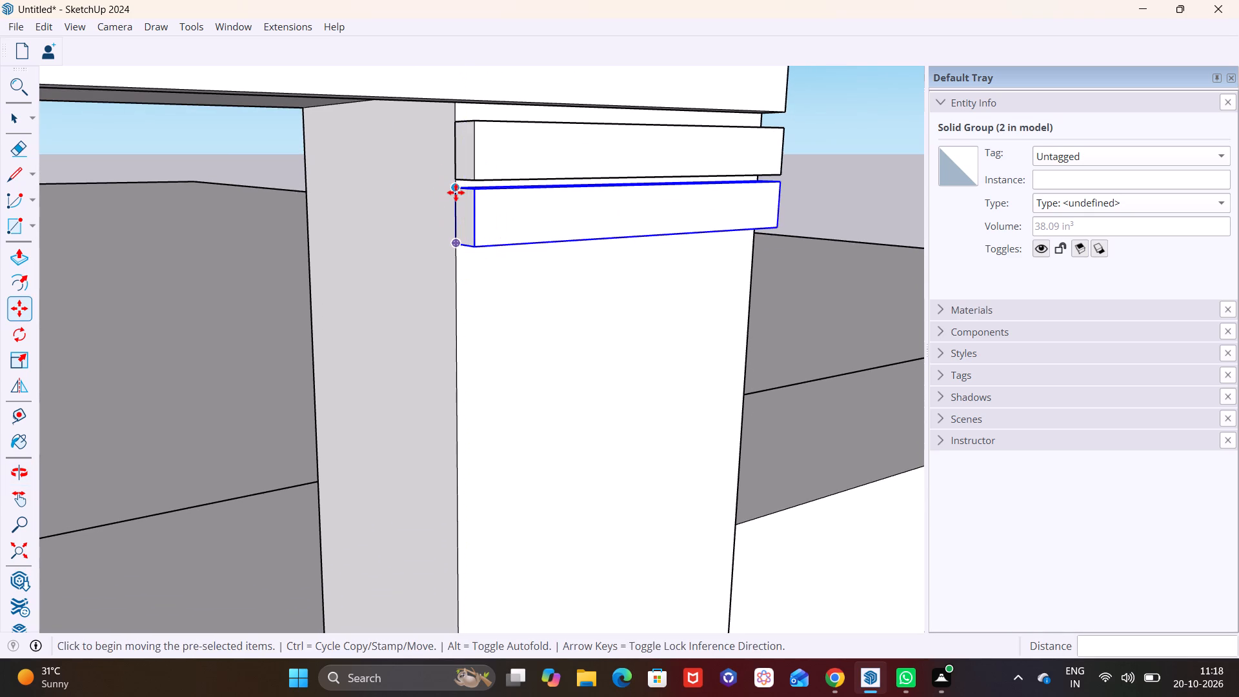
click(455, 190)
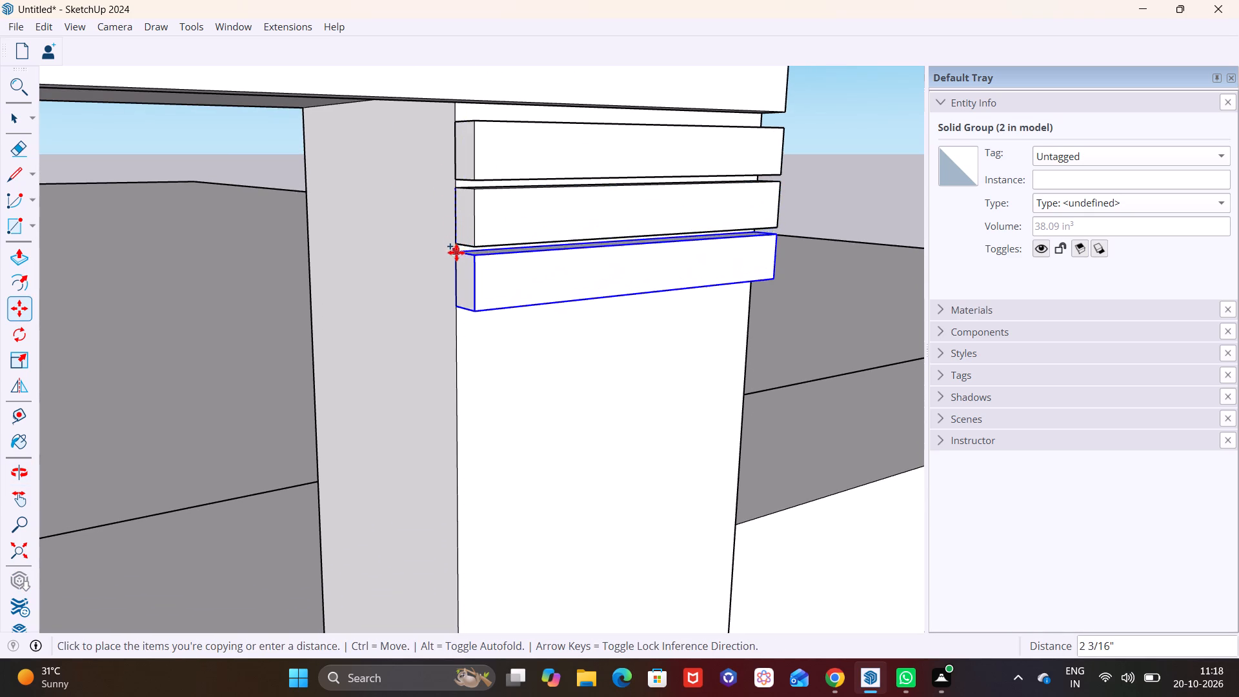
click(456, 253)
click(454, 254)
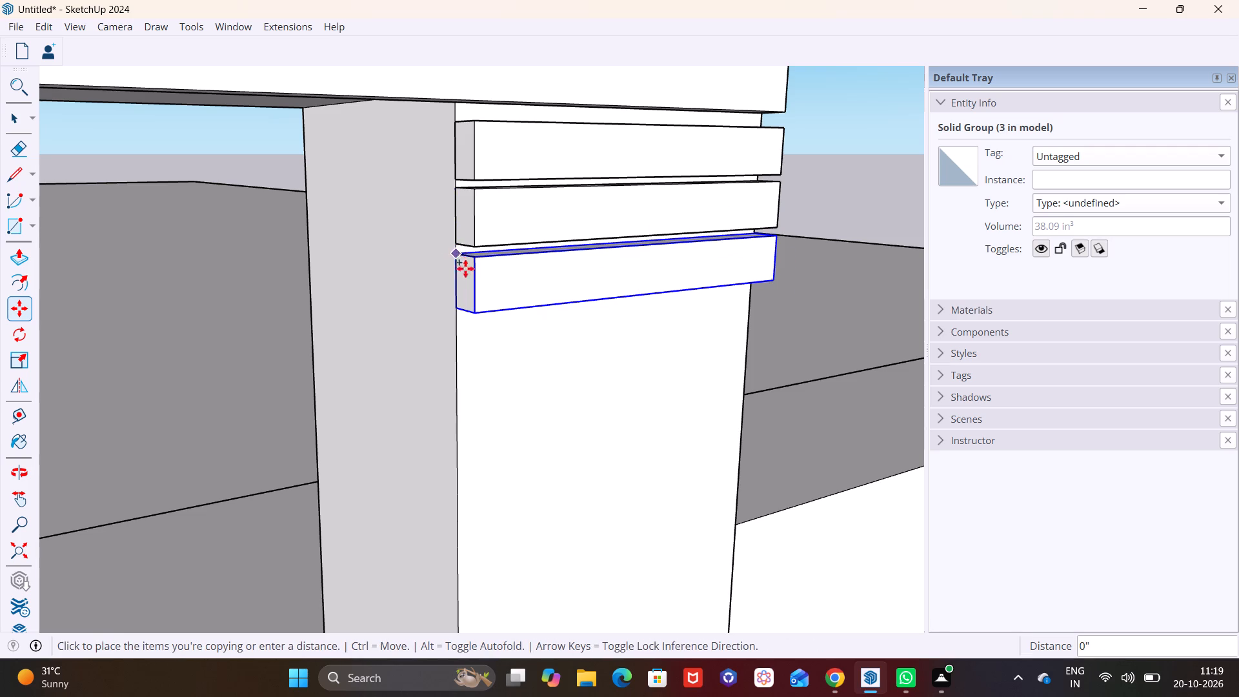
click(456, 319)
click(459, 319)
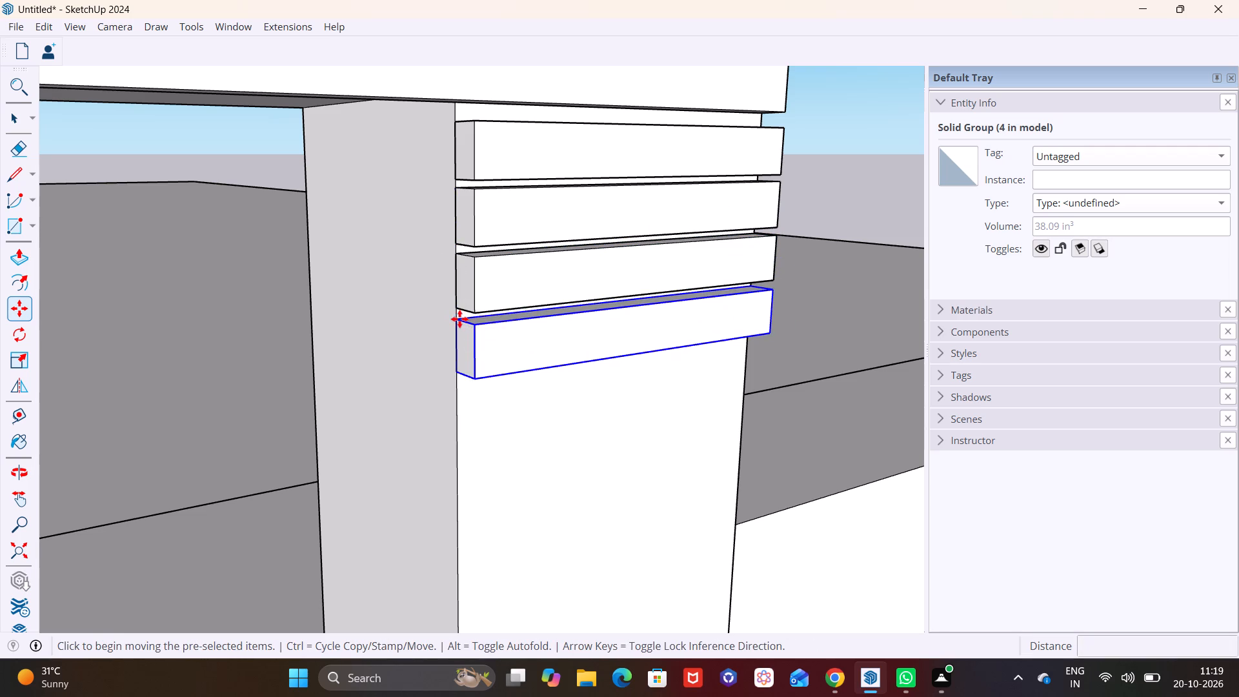
click(462, 383)
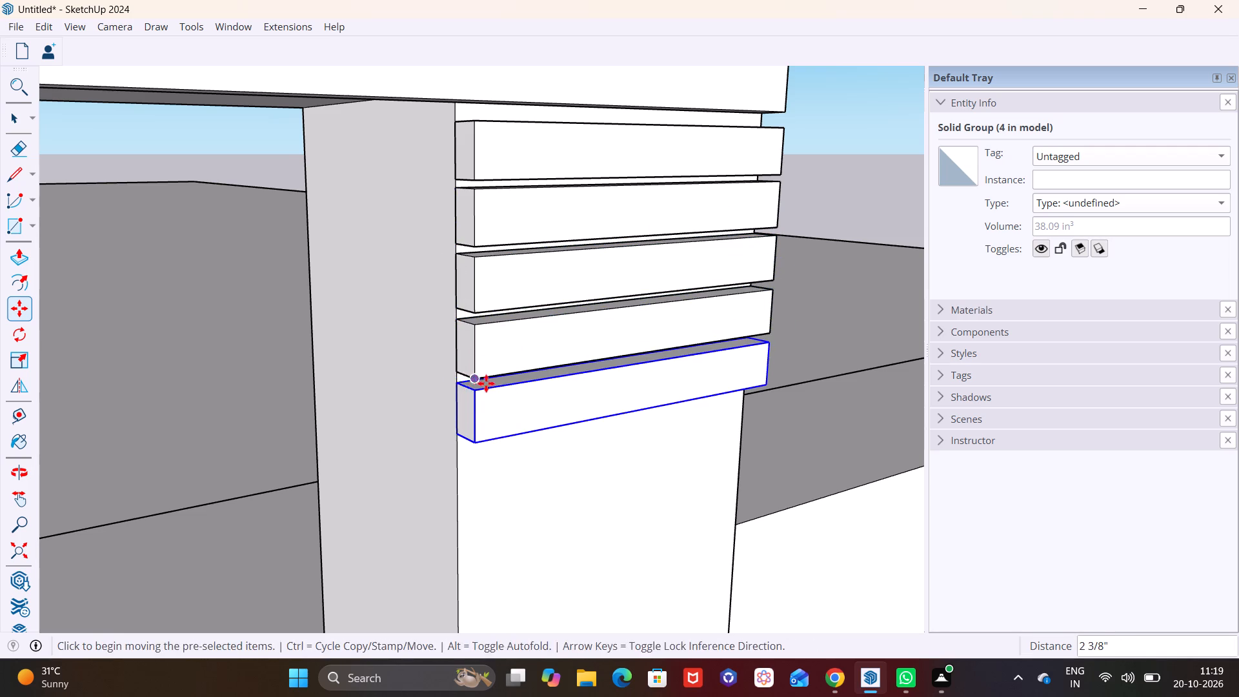
Add three more strip copies down the right post, by about 2 7/16", 2 1/4" and 2 3/8".
shift+middle_drag(489, 382, 456, 171)
click(421, 172)
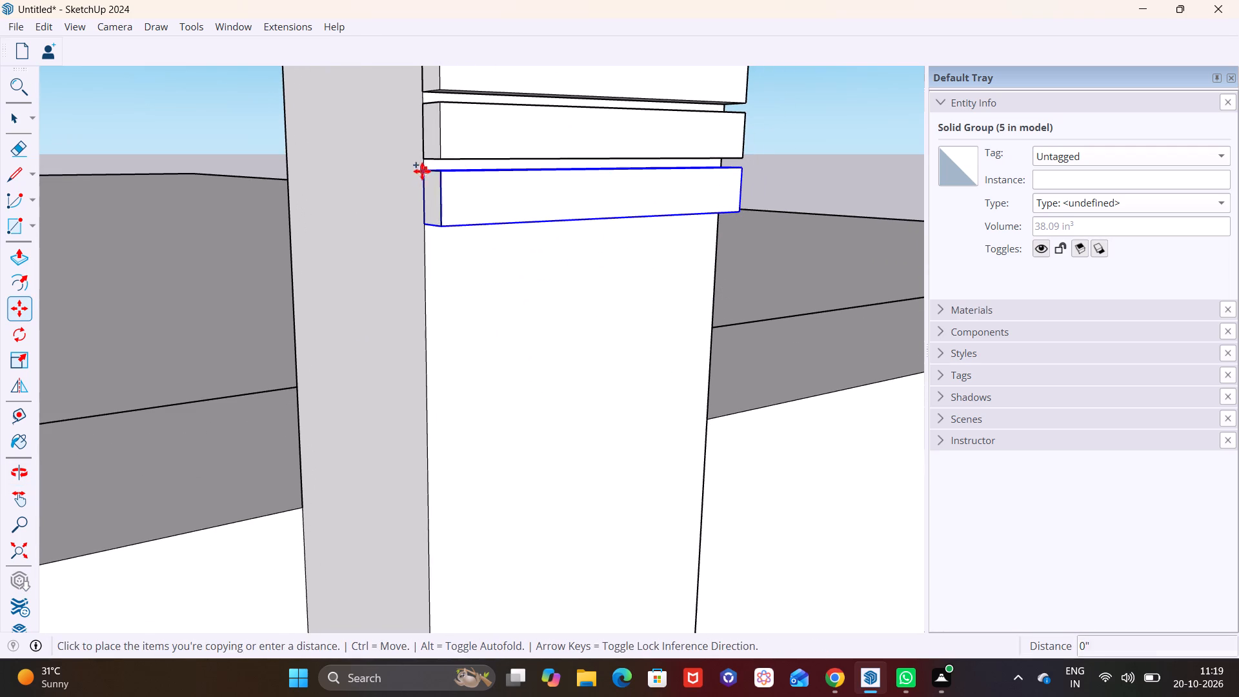
click(432, 237)
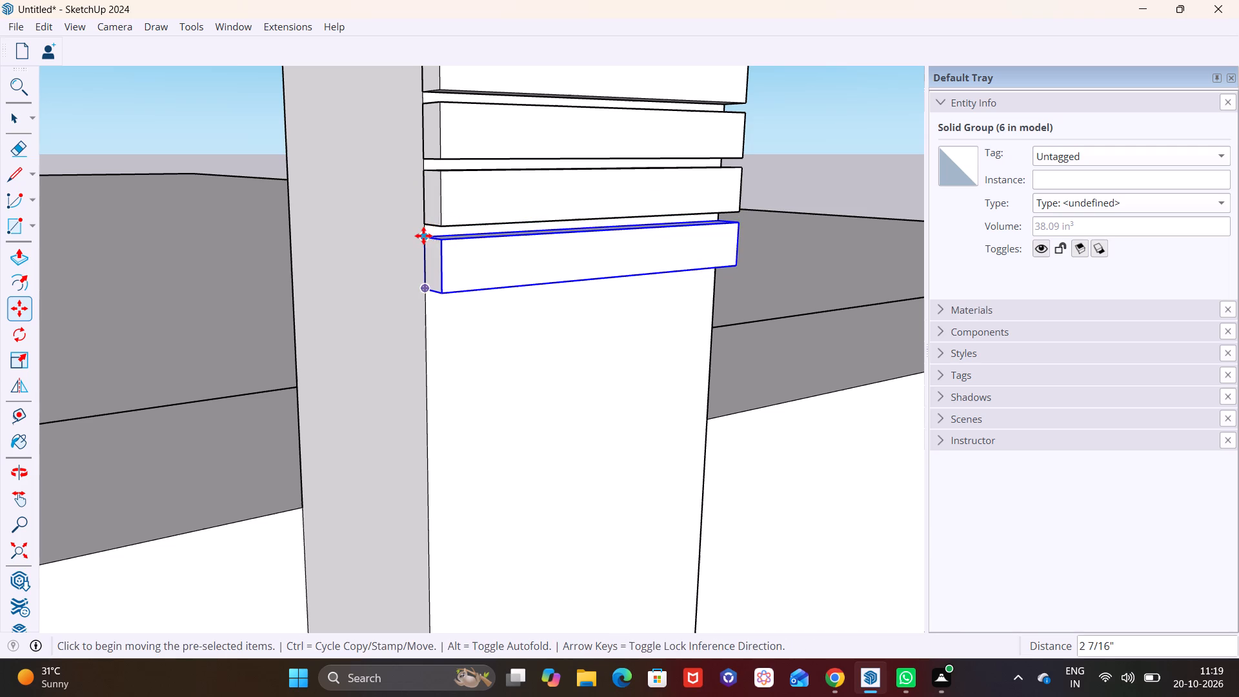
click(423, 236)
click(430, 298)
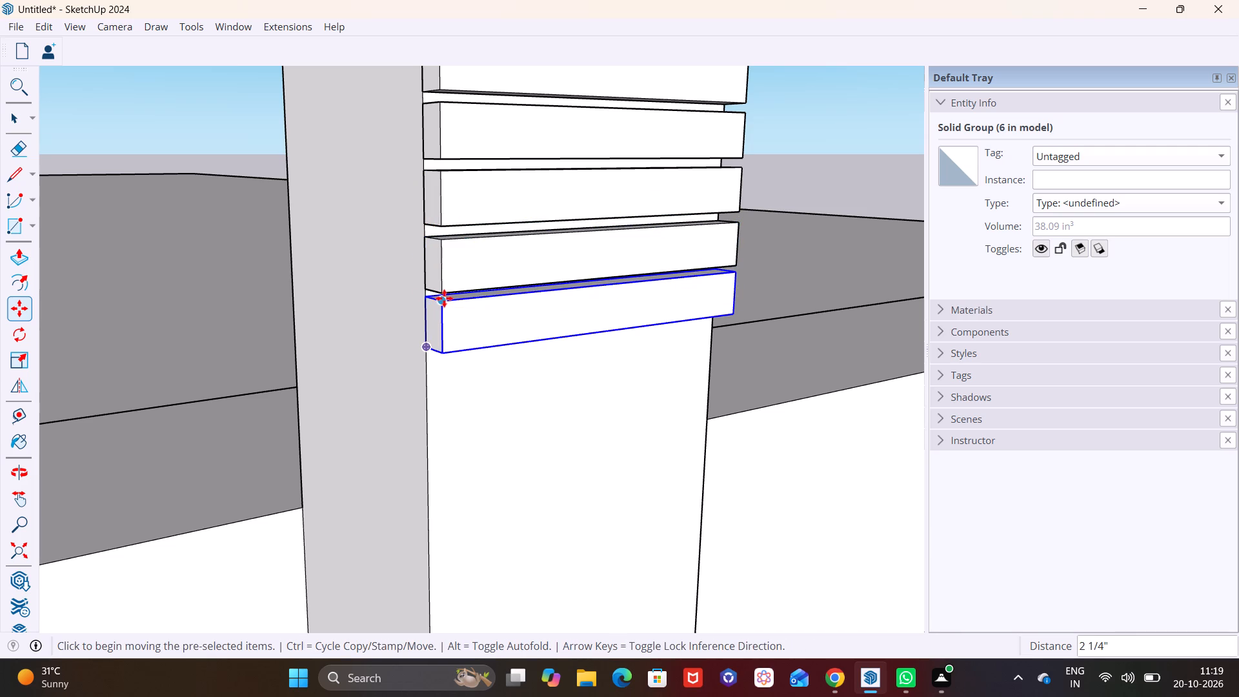
click(430, 297)
click(425, 358)
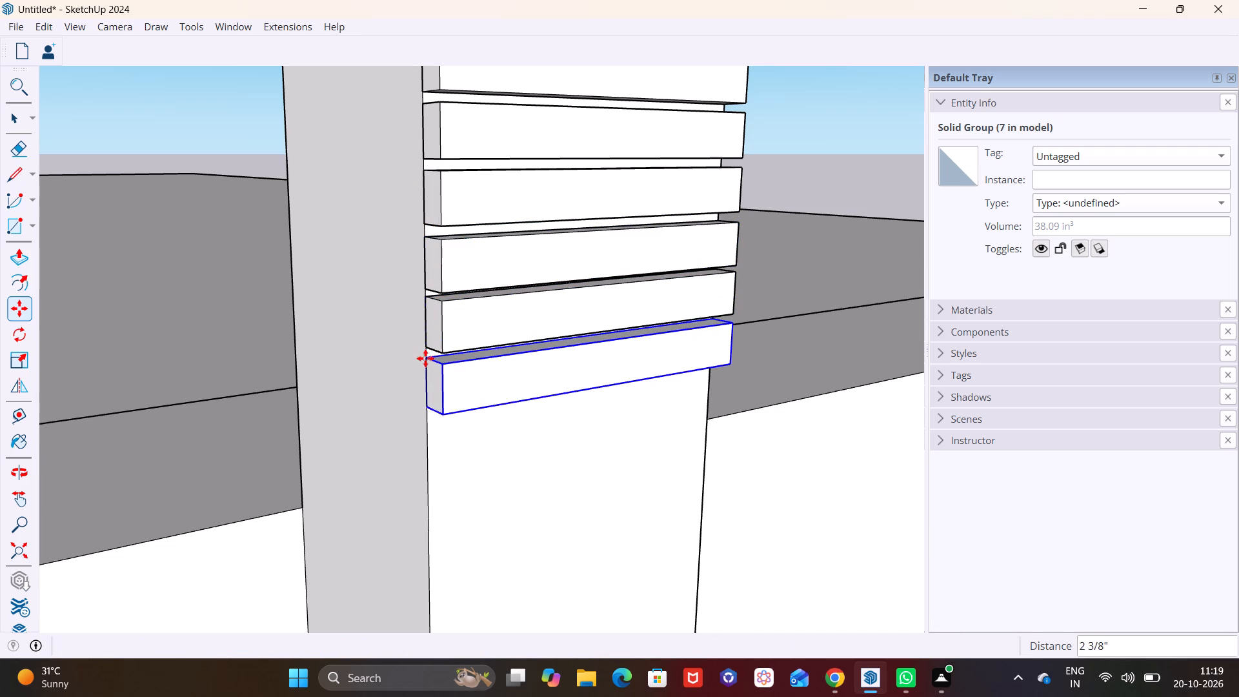
Add two more strip copies down the right post, the second by about 2 3/8".
shift+middle_drag(471, 334, 444, 153)
click(402, 182)
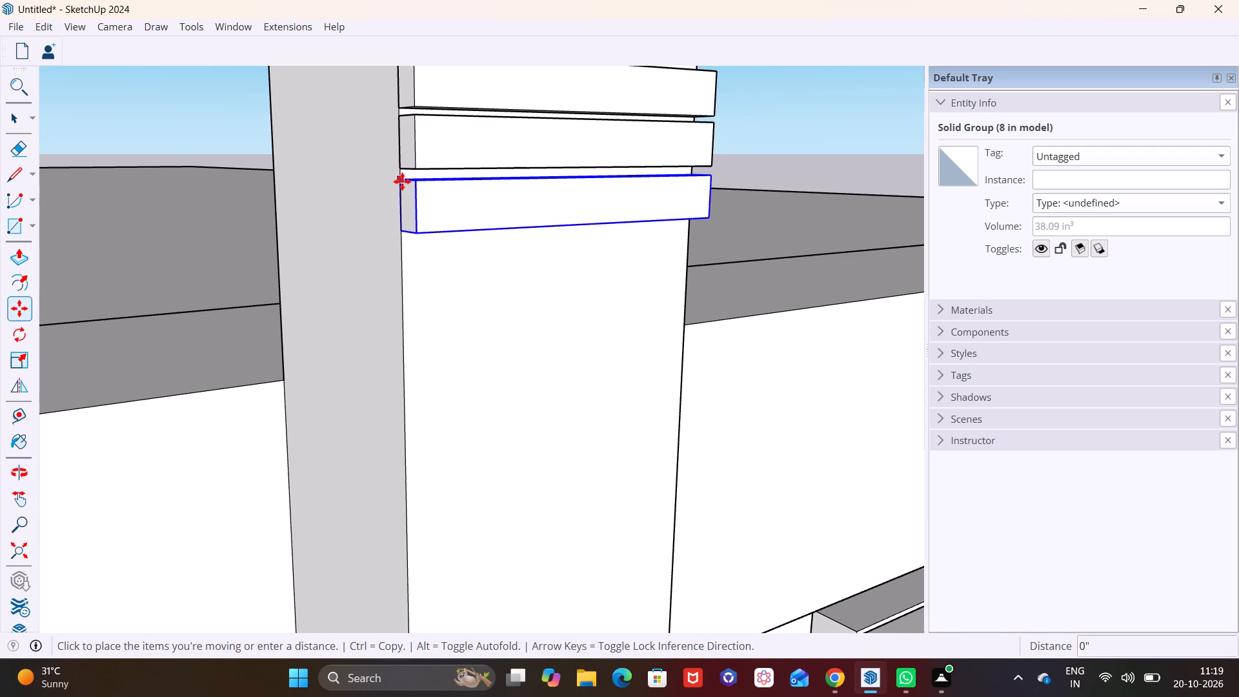
click(401, 238)
click(403, 237)
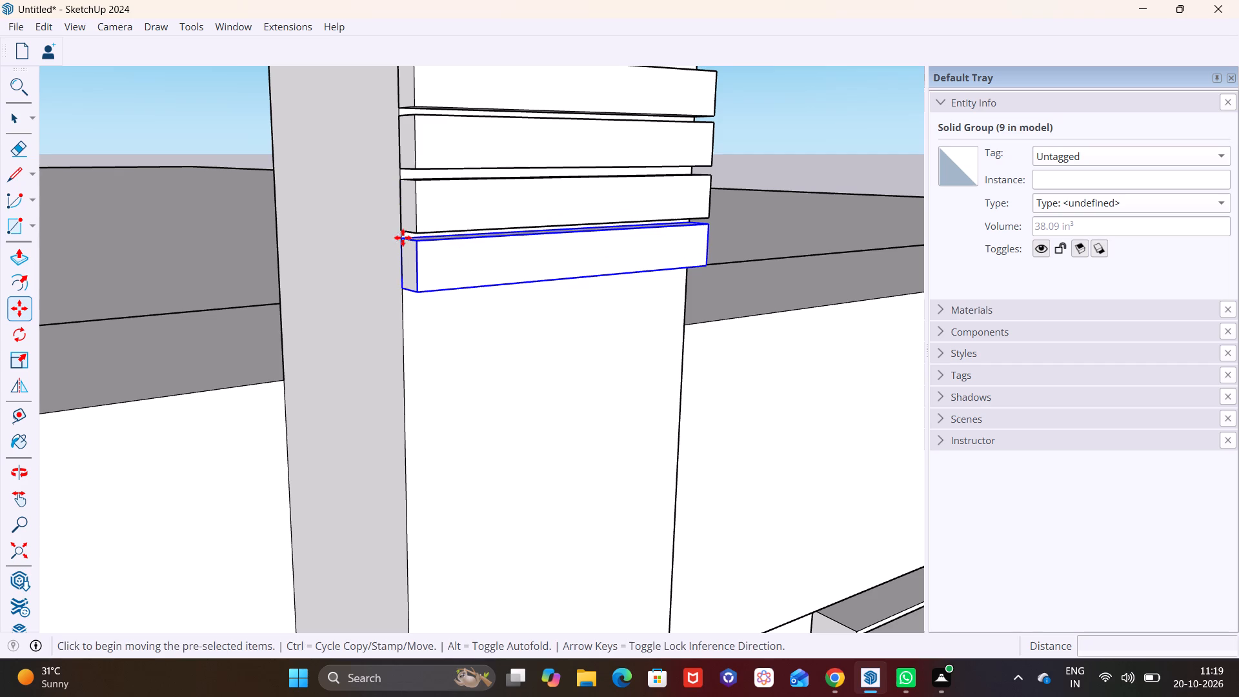
click(405, 298)
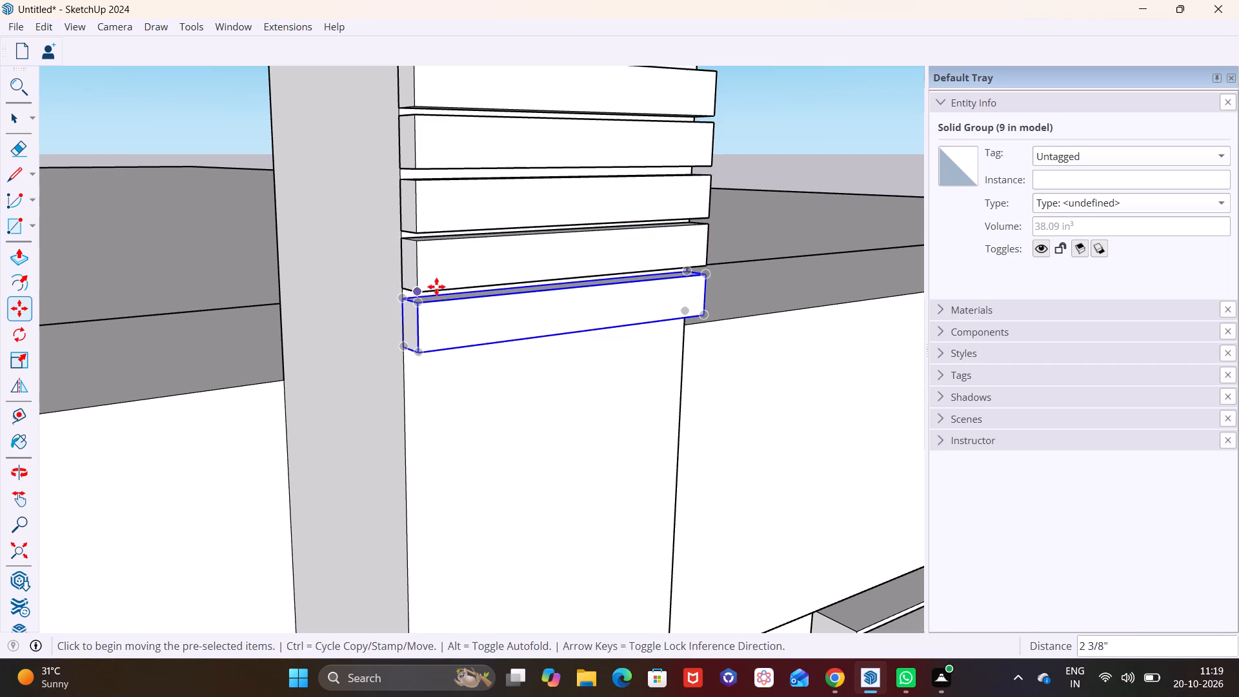
Add three more strip copies down the right post, by about 2 5/16", 2 3/8" and 2 1/4".
shift+middle_drag(452, 283, 443, 133)
click(396, 148)
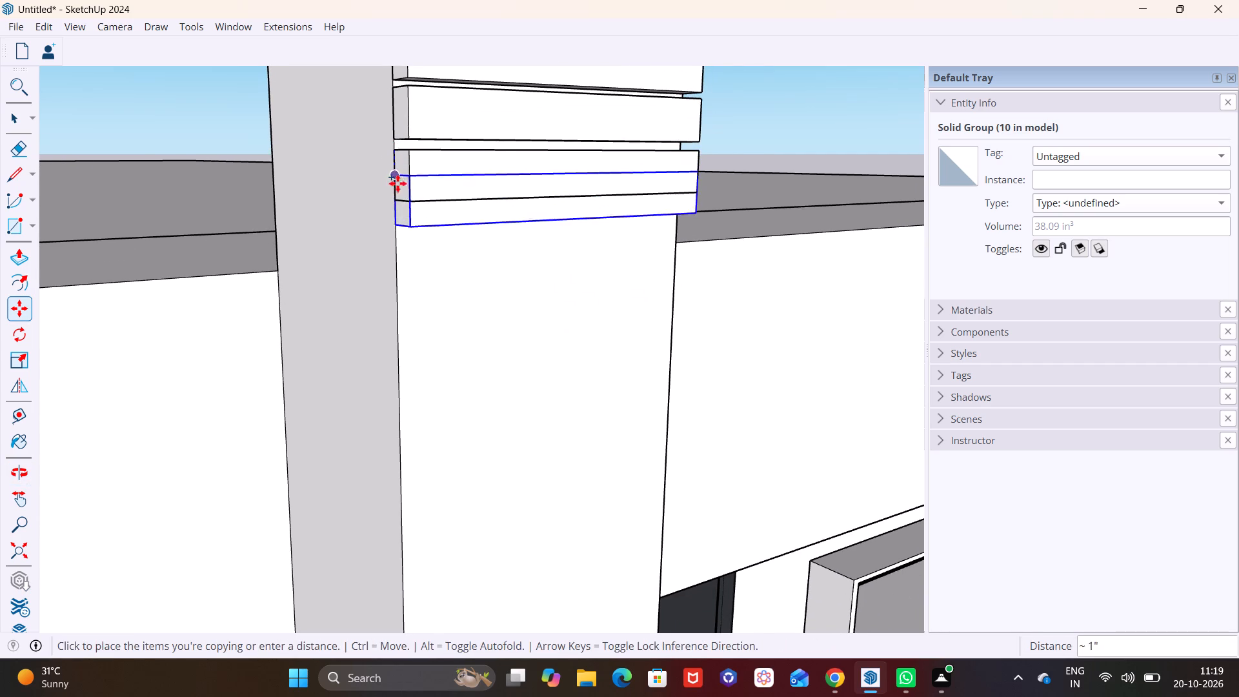
click(400, 209)
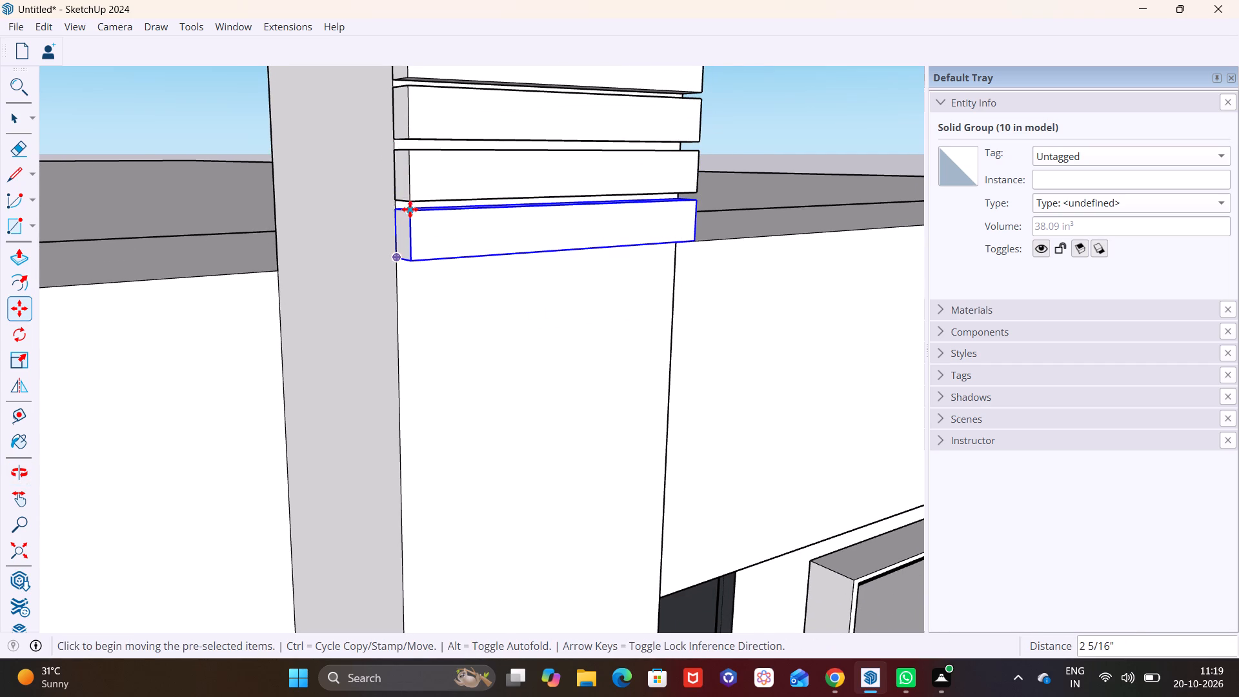
click(397, 209)
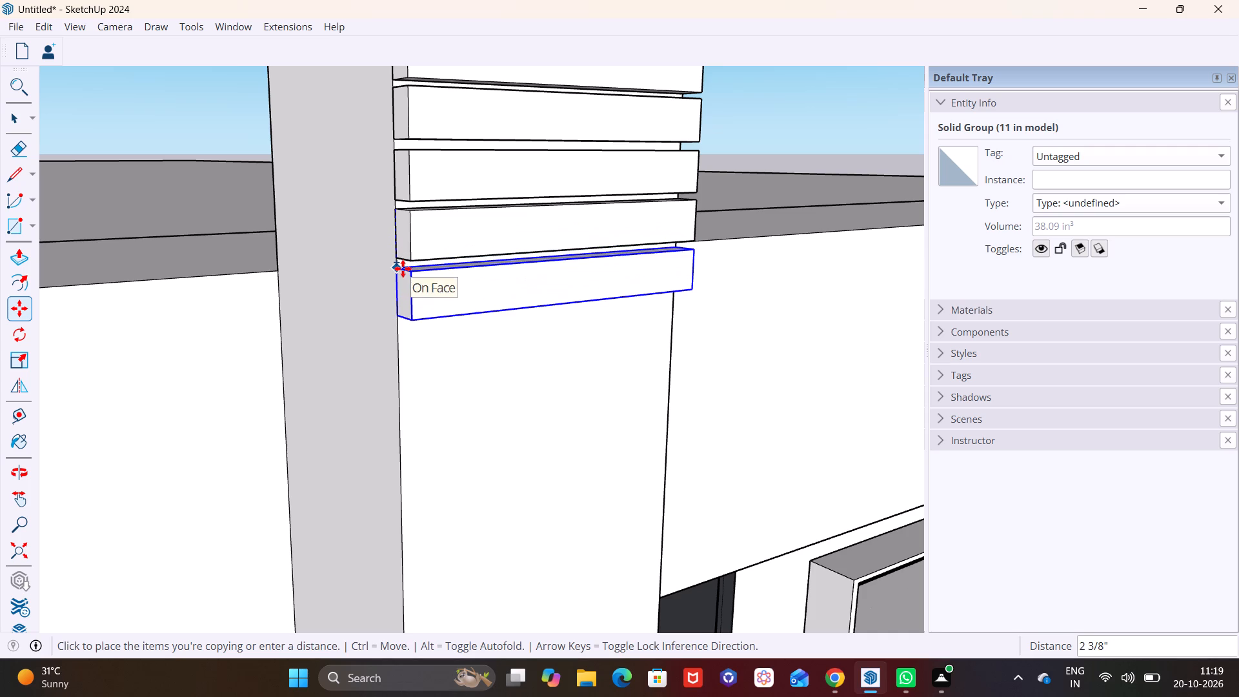
click(403, 268)
click(399, 270)
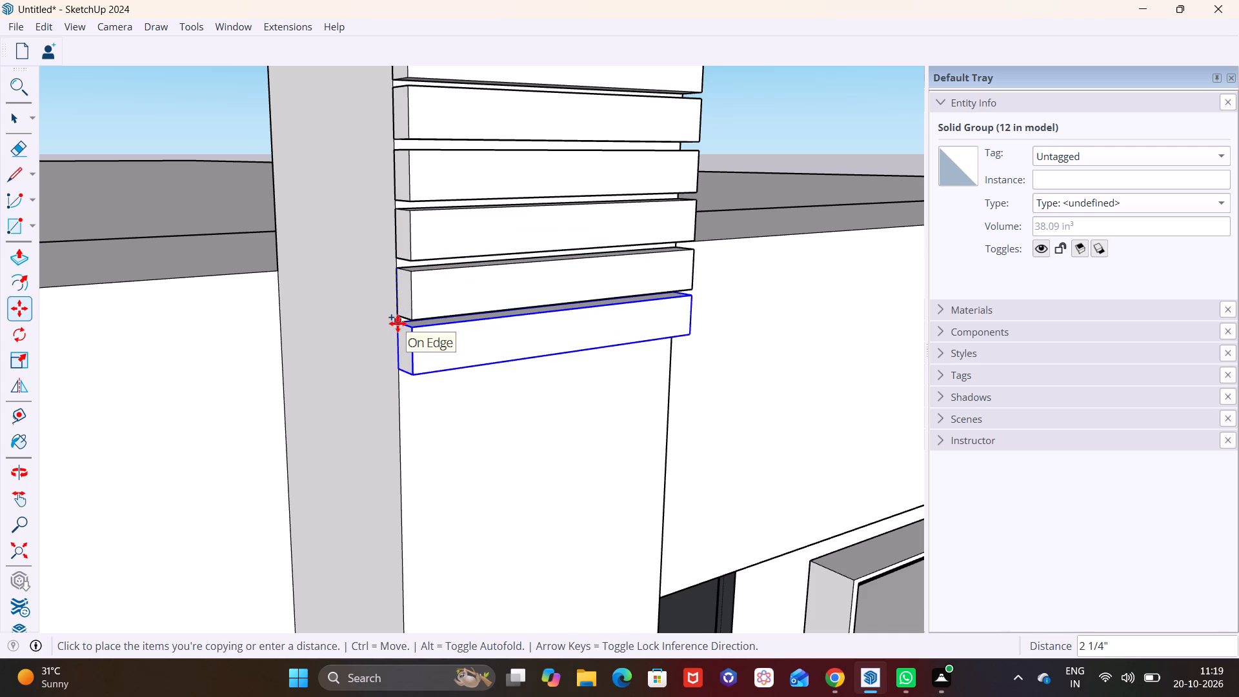
click(398, 324)
Examine the strip cladding on both posts and around the lowest strip on the right post.
scroll(561, 243, down, 16)
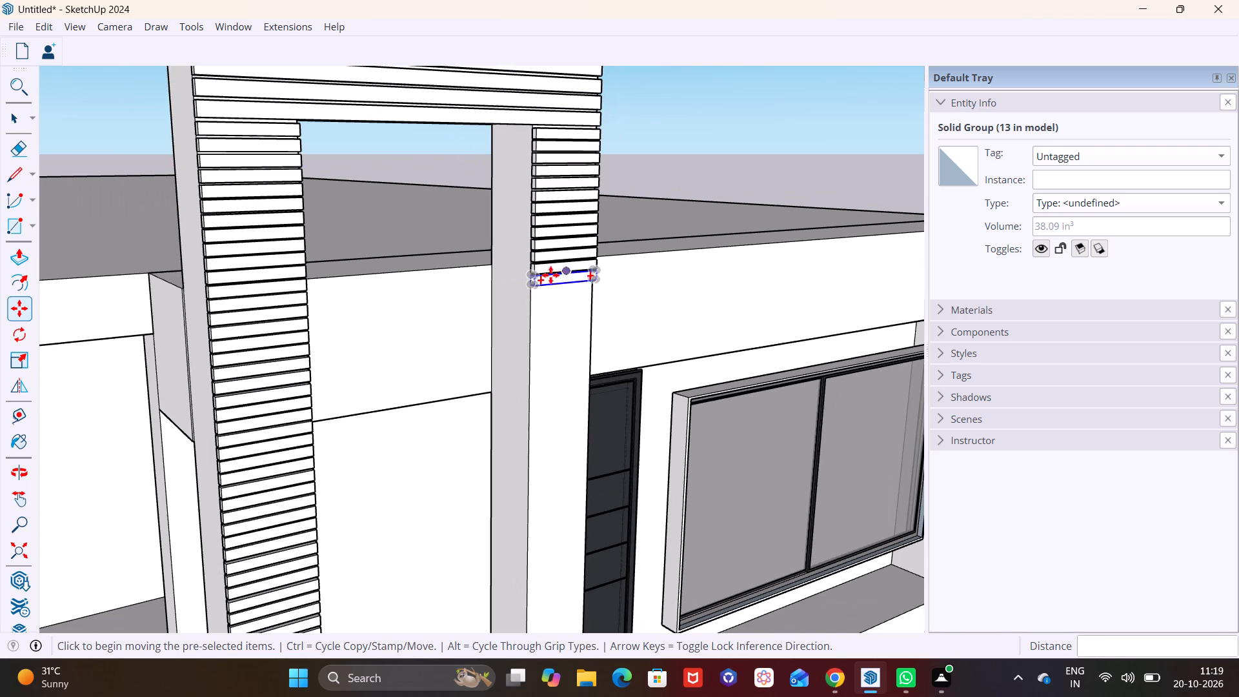
middle_drag(447, 247, 241, 196)
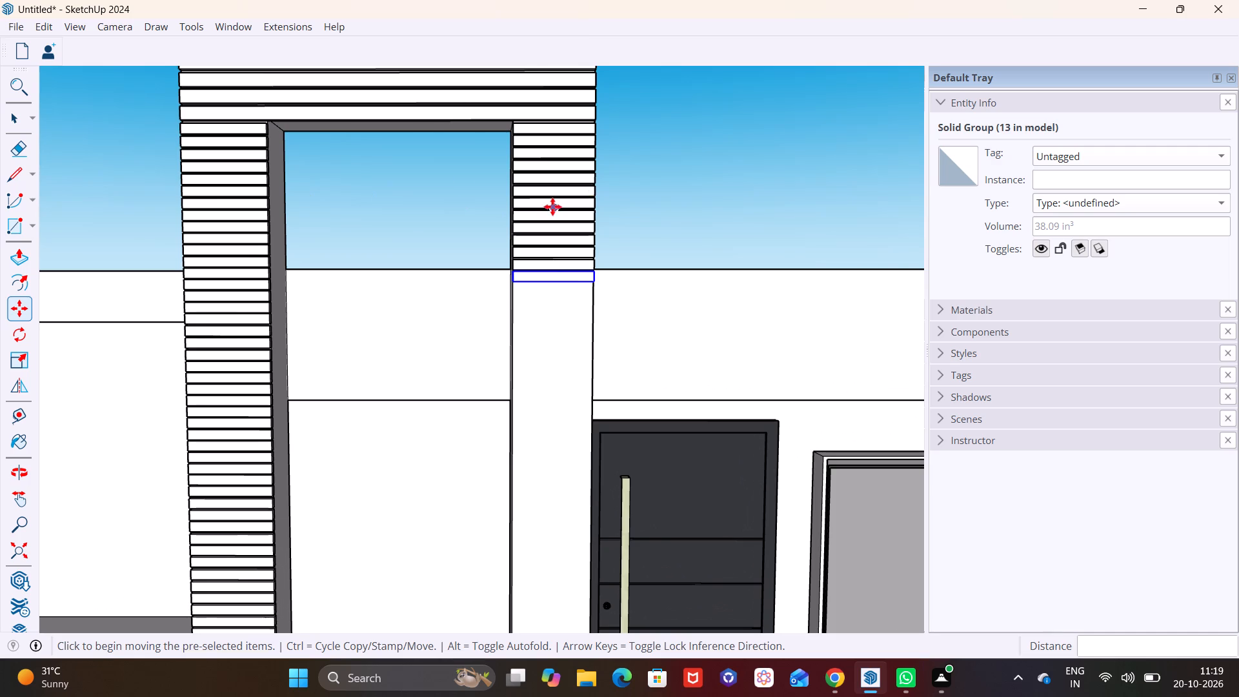
middle_drag(556, 284, 754, 314)
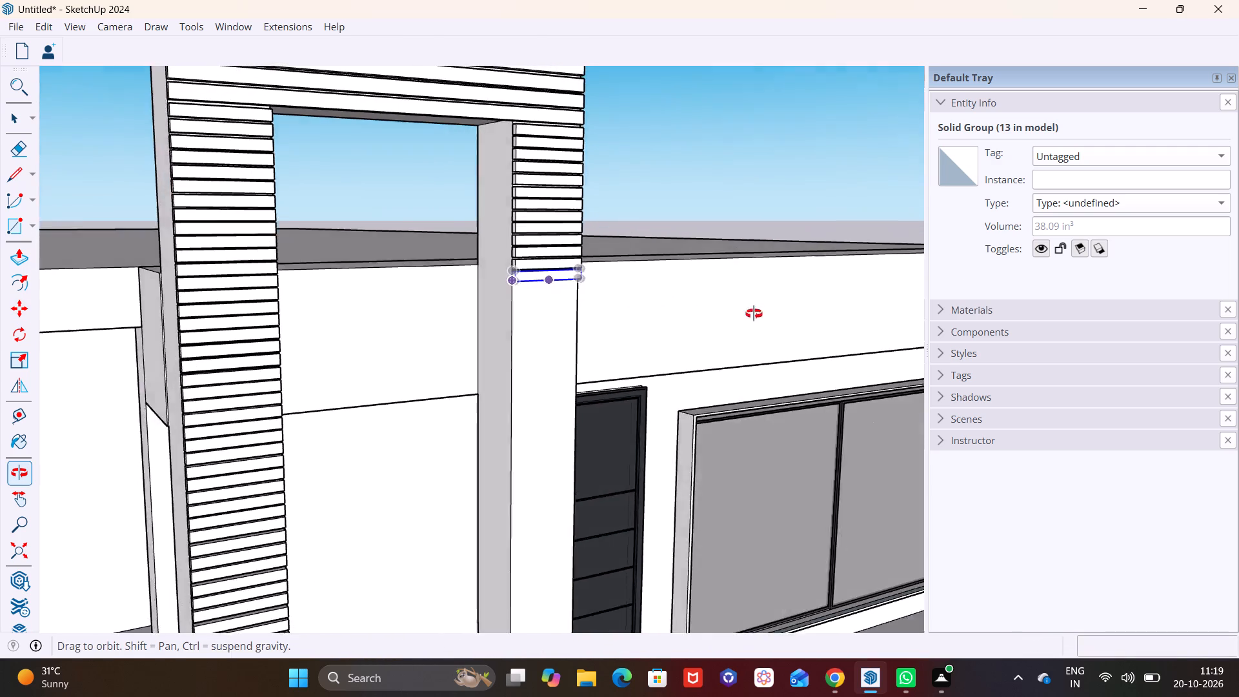
middle_drag(754, 314, 807, 323)
scroll(537, 284, up, 7)
middle_drag(565, 285, 542, 274)
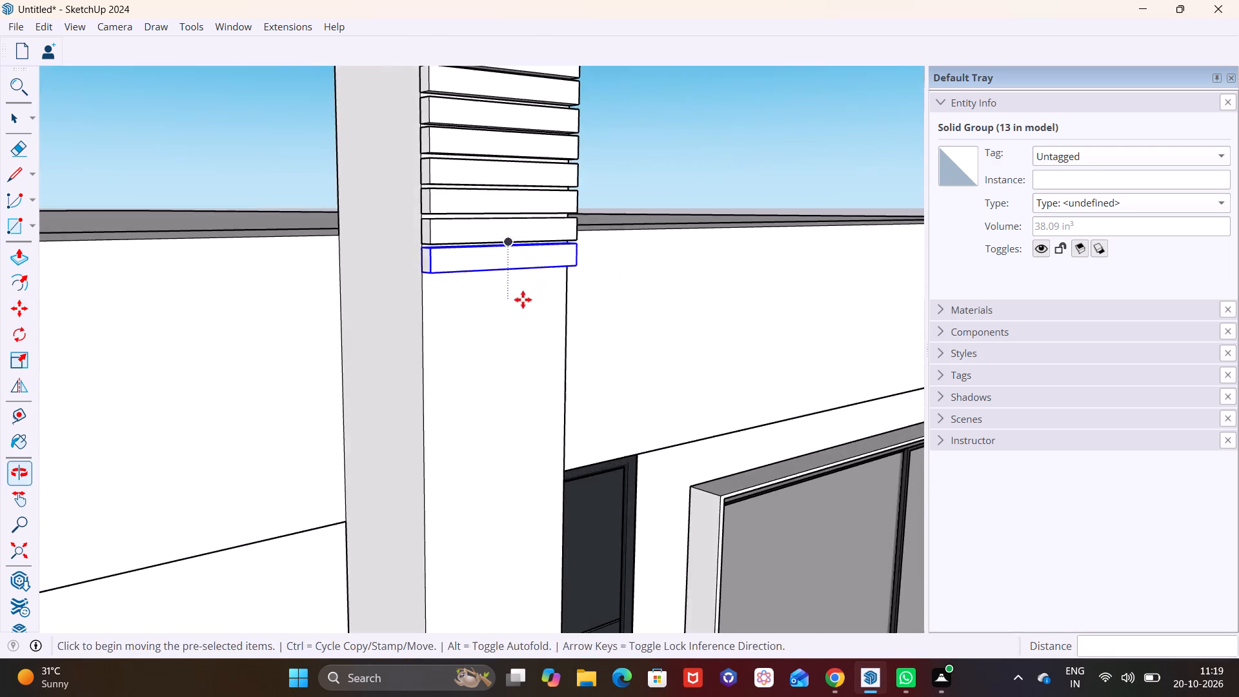
Add two more strip copies down the right post, below its lowest strip, keeping the same narrow gap.
middle_drag(528, 306, 680, 332)
middle_drag(470, 243, 437, 210)
scroll(469, 243, up, 7)
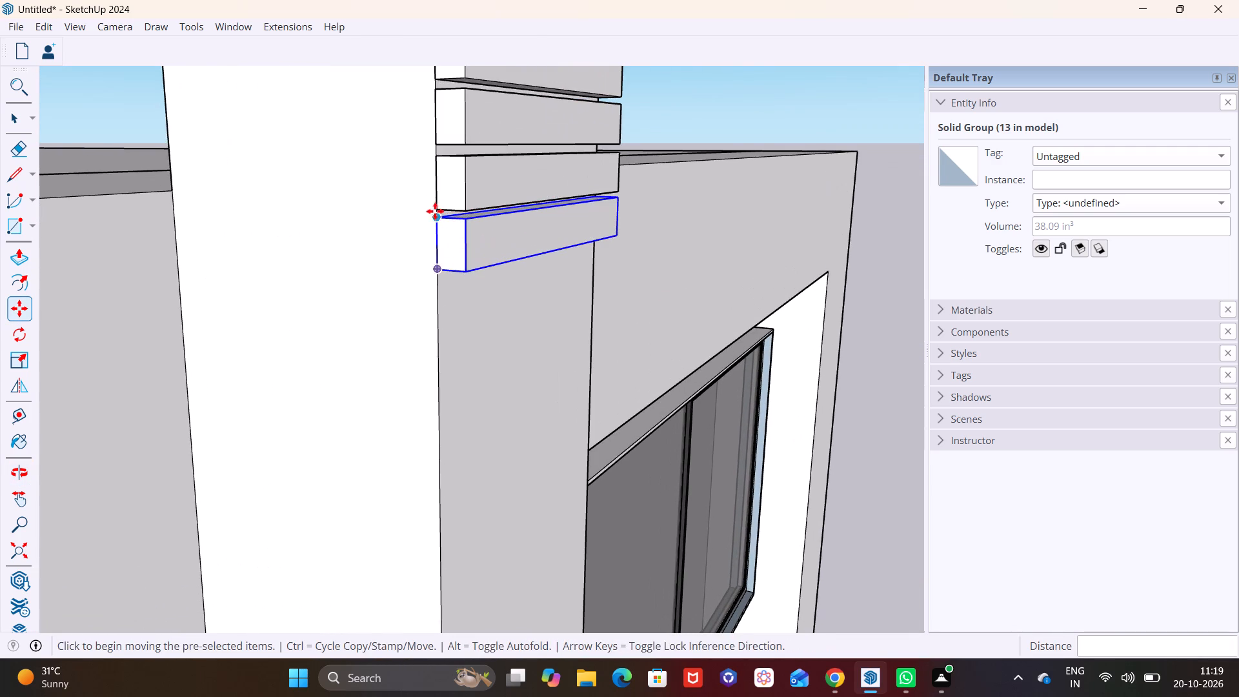
click(438, 218)
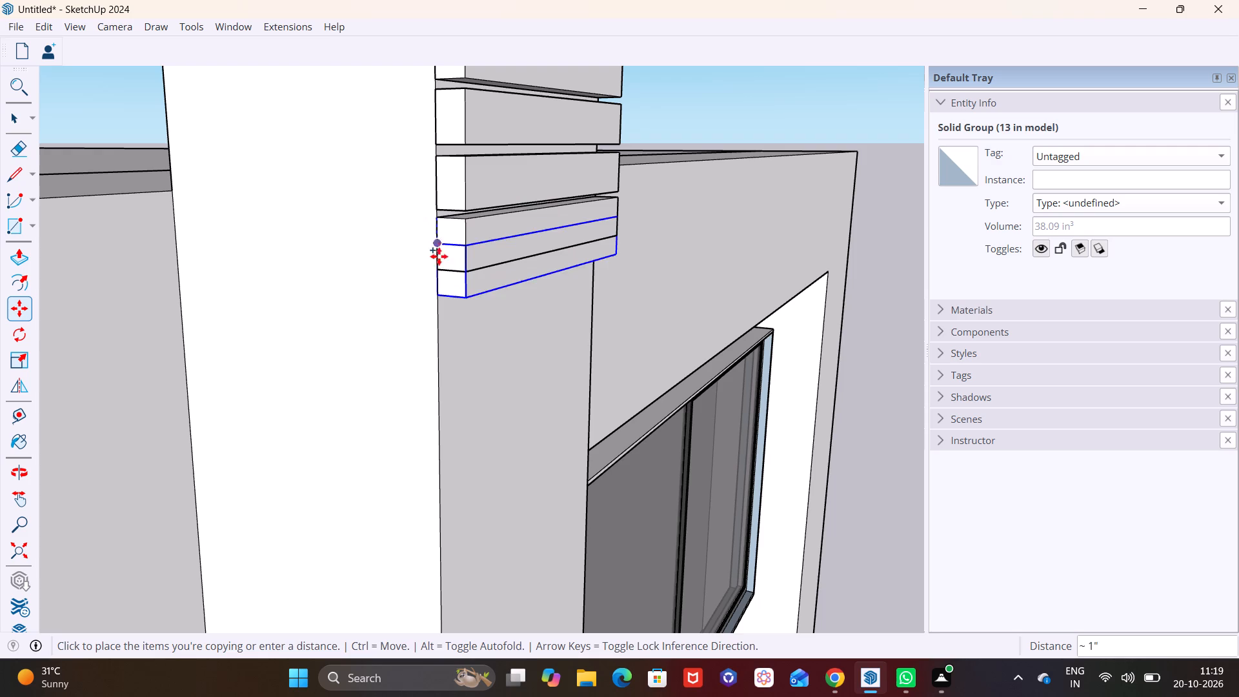
click(439, 278)
click(438, 274)
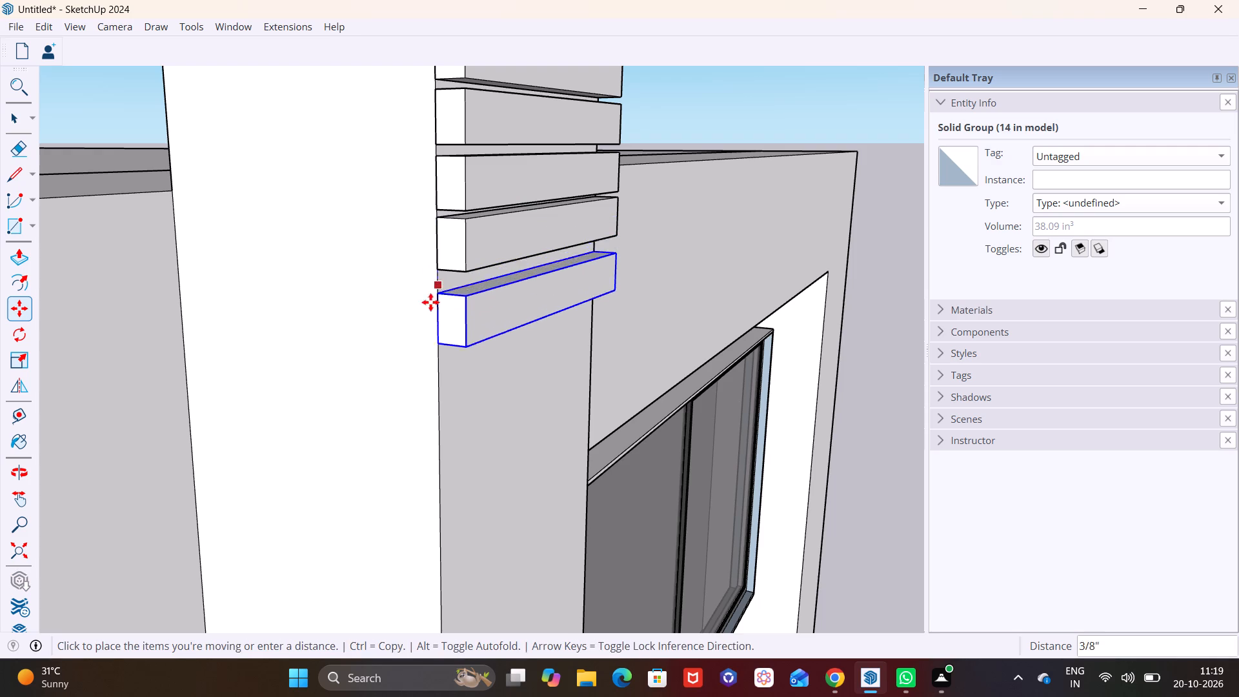
click(428, 330)
Add four more strip copies down the right post, the second and third by about 2 5/16" each.
shift+middle_drag(491, 339, 491, 292)
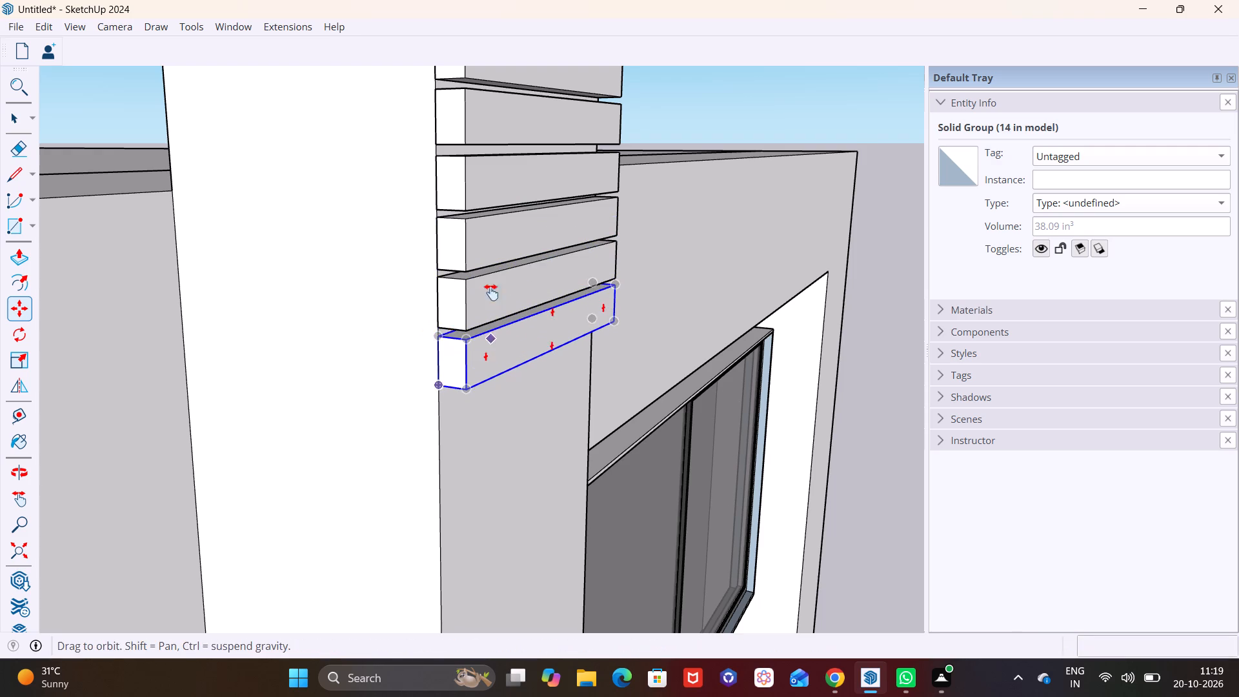
shift+middle_drag(491, 292, 466, 157)
click(412, 150)
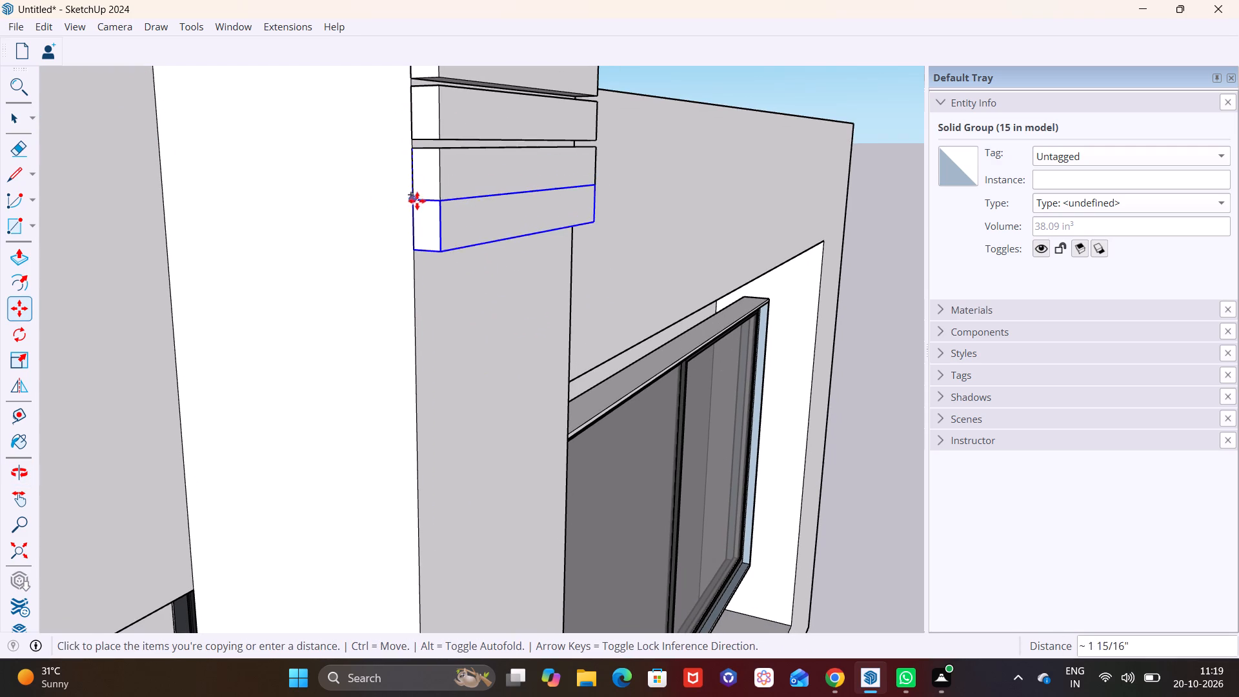
click(416, 210)
click(416, 208)
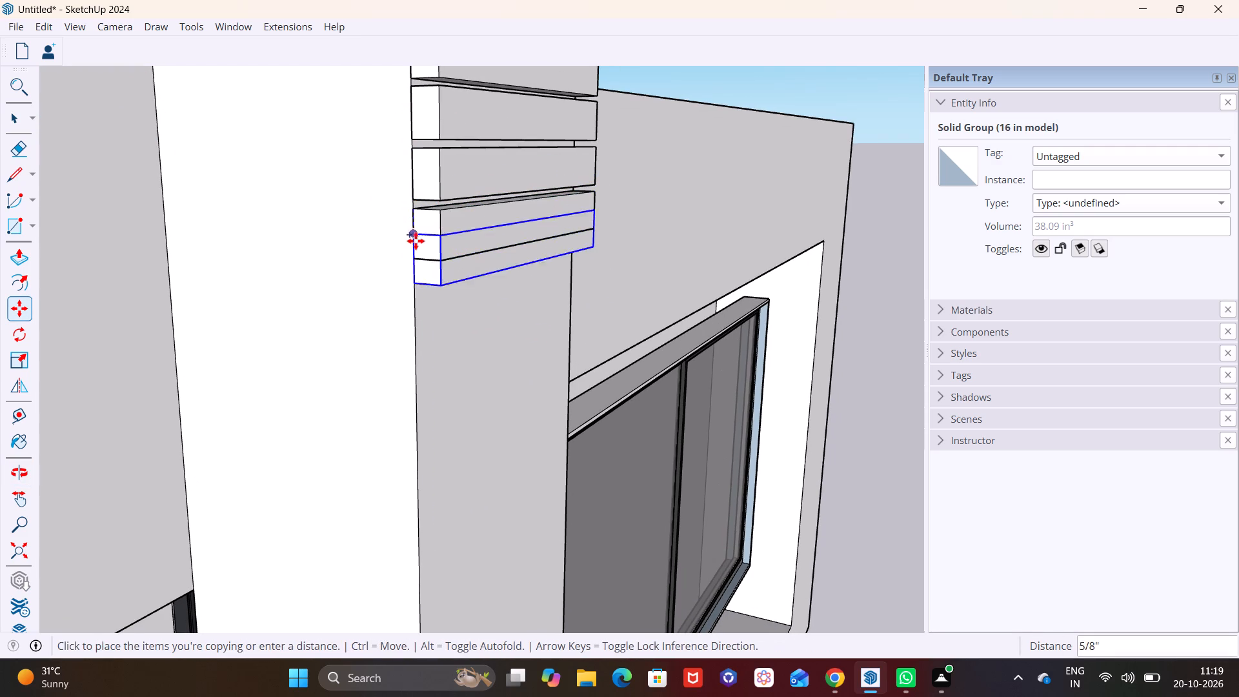
click(416, 267)
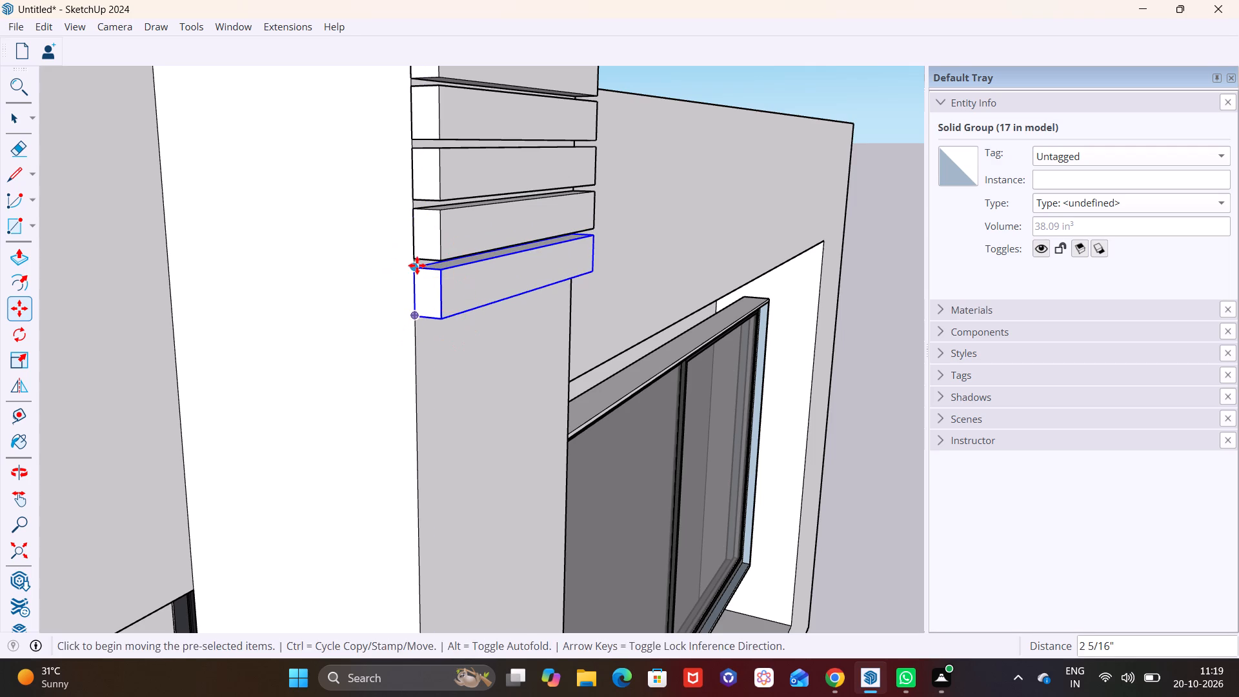
click(417, 265)
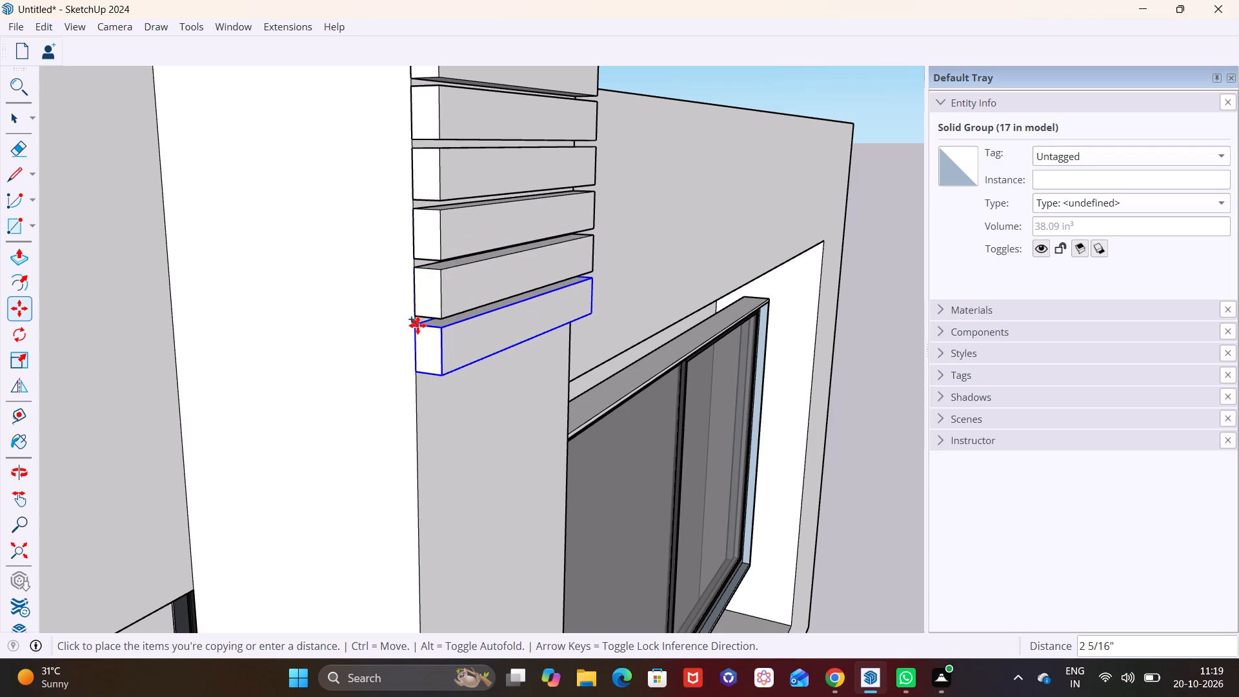
click(418, 325)
click(416, 324)
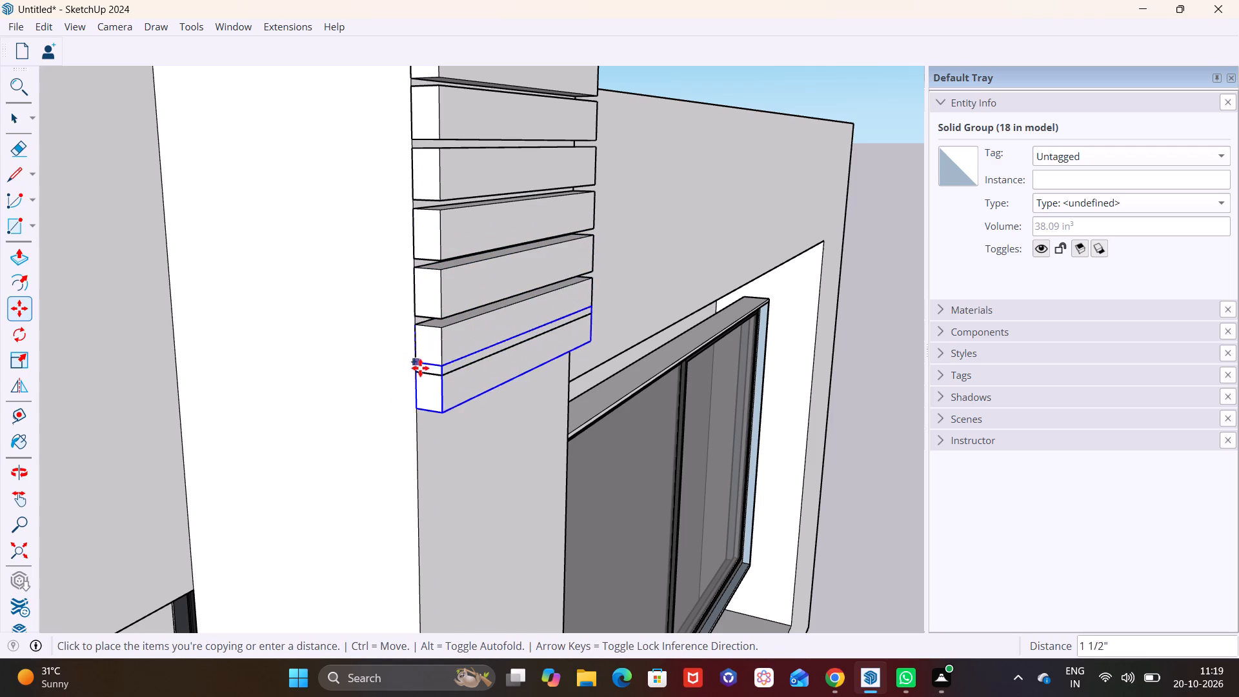
click(419, 382)
Add three more strip copies down the right post, the second and third by about 2 5/16" each.
shift+middle_drag(483, 352, 408, 129)
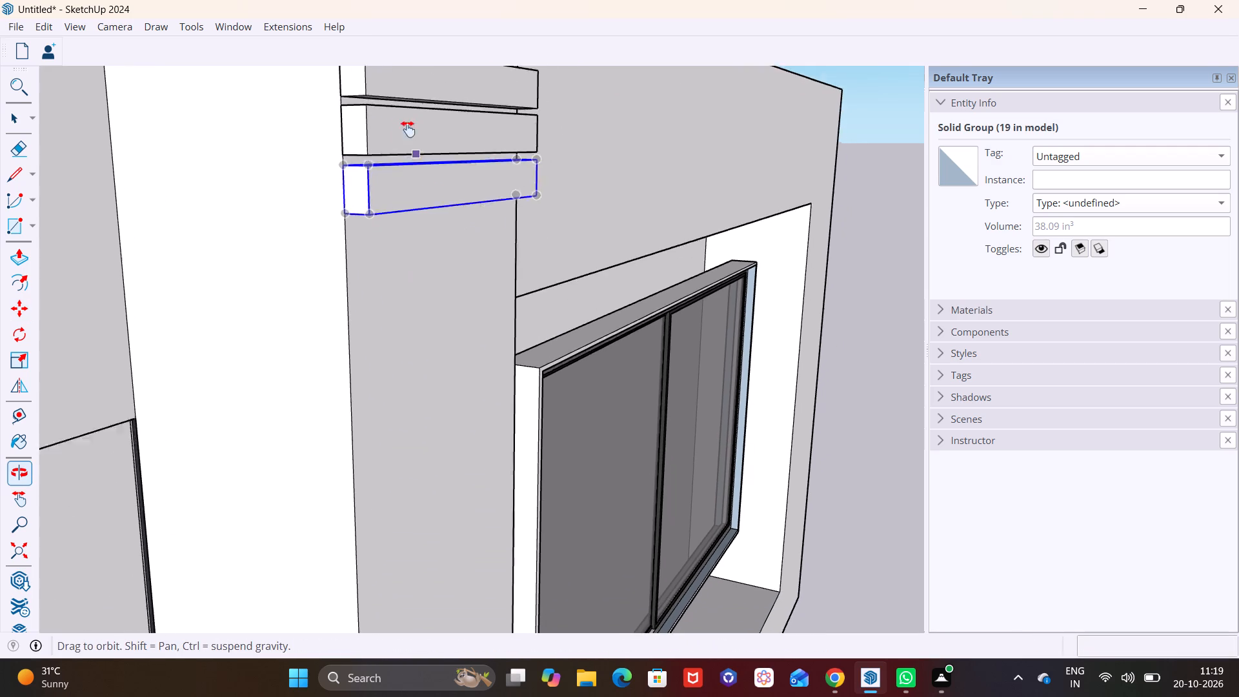
shift+middle_drag(408, 129, 407, 123)
click(333, 142)
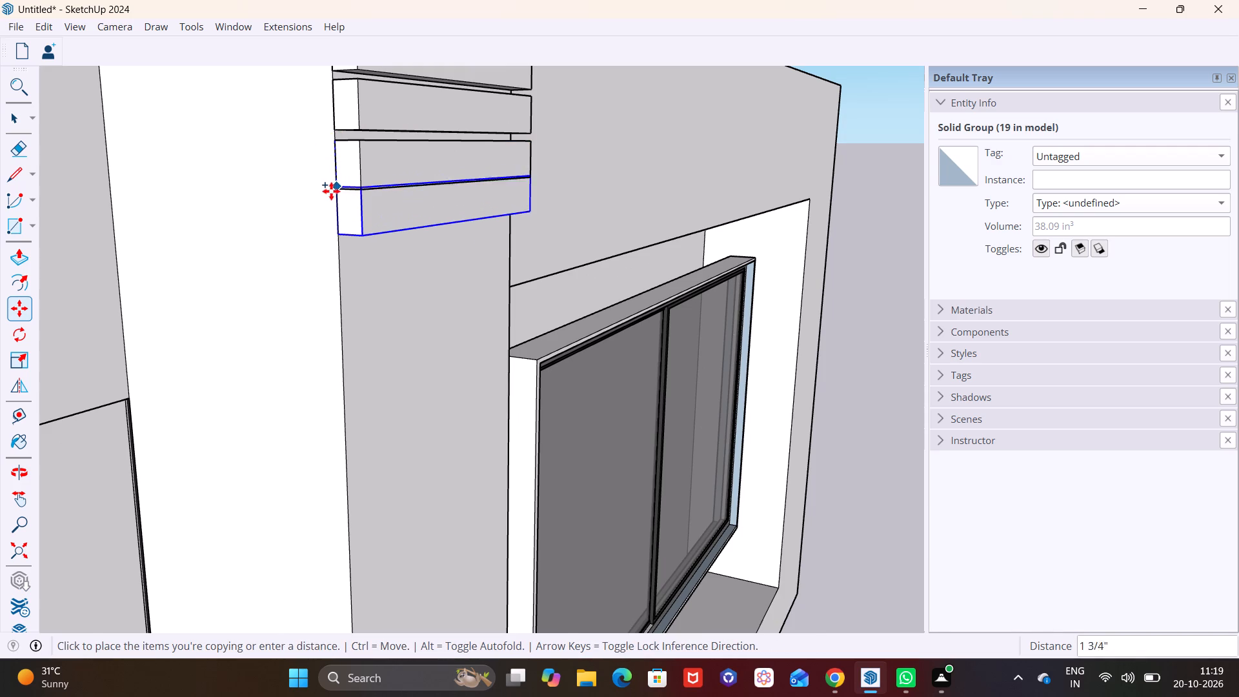
click(334, 198)
click(335, 196)
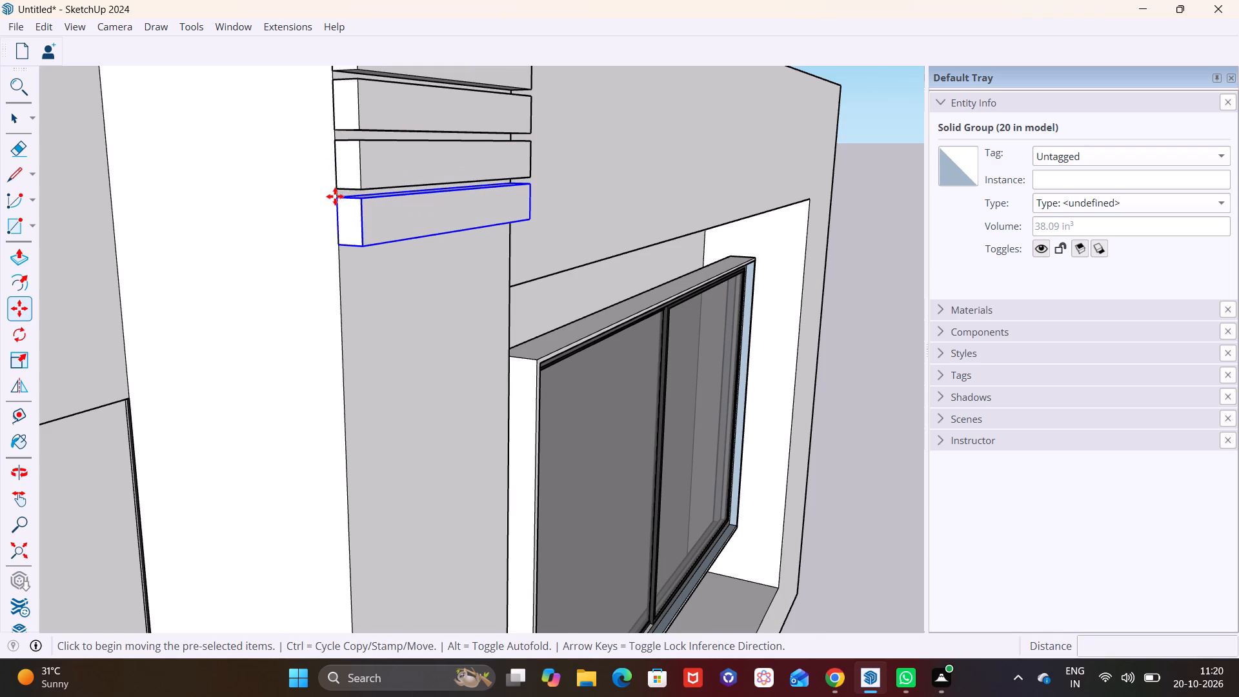
click(337, 254)
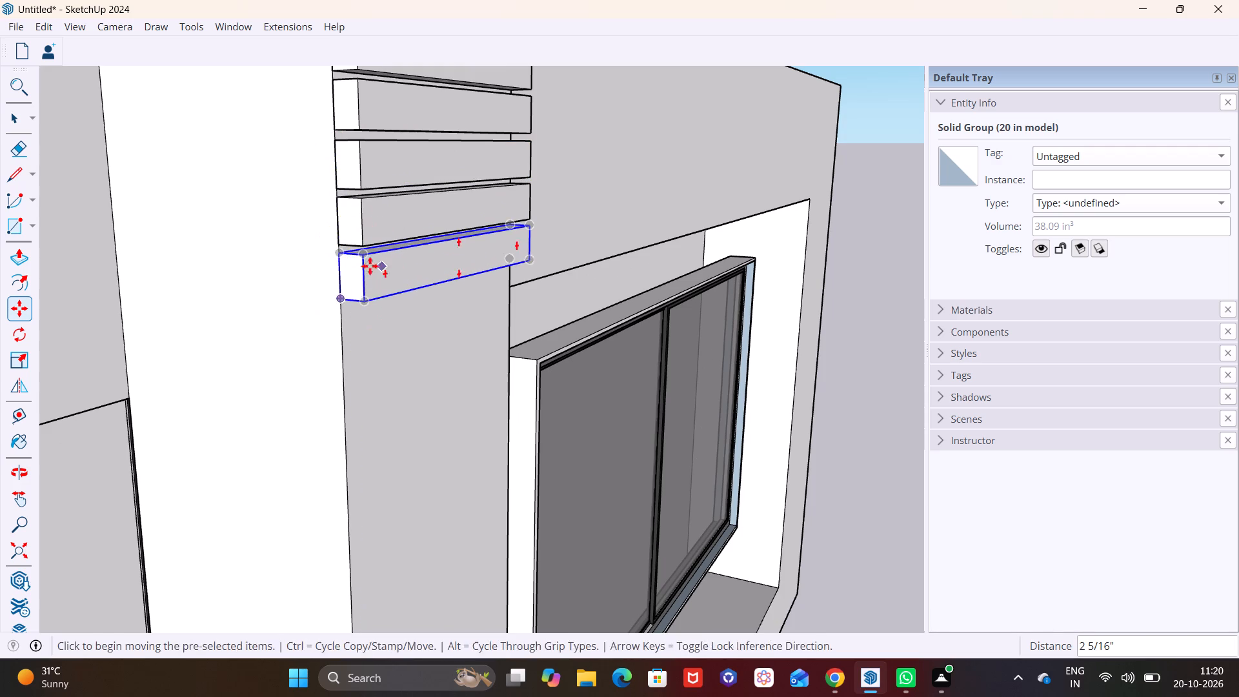
click(339, 254)
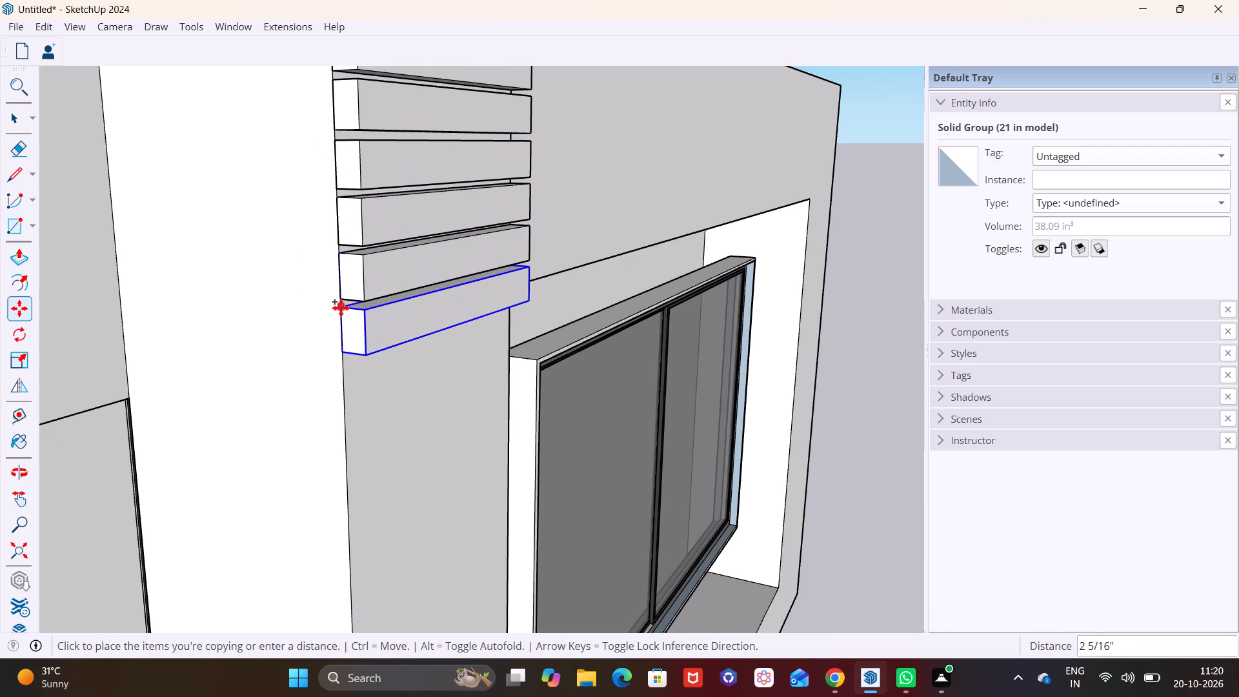
click(341, 308)
Add four more strip copies down the right post, the first, second and fourth by about 2 1/4", 2 3/8" and 2 1/4".
shift+middle_drag(421, 279, 392, 105)
click(308, 121)
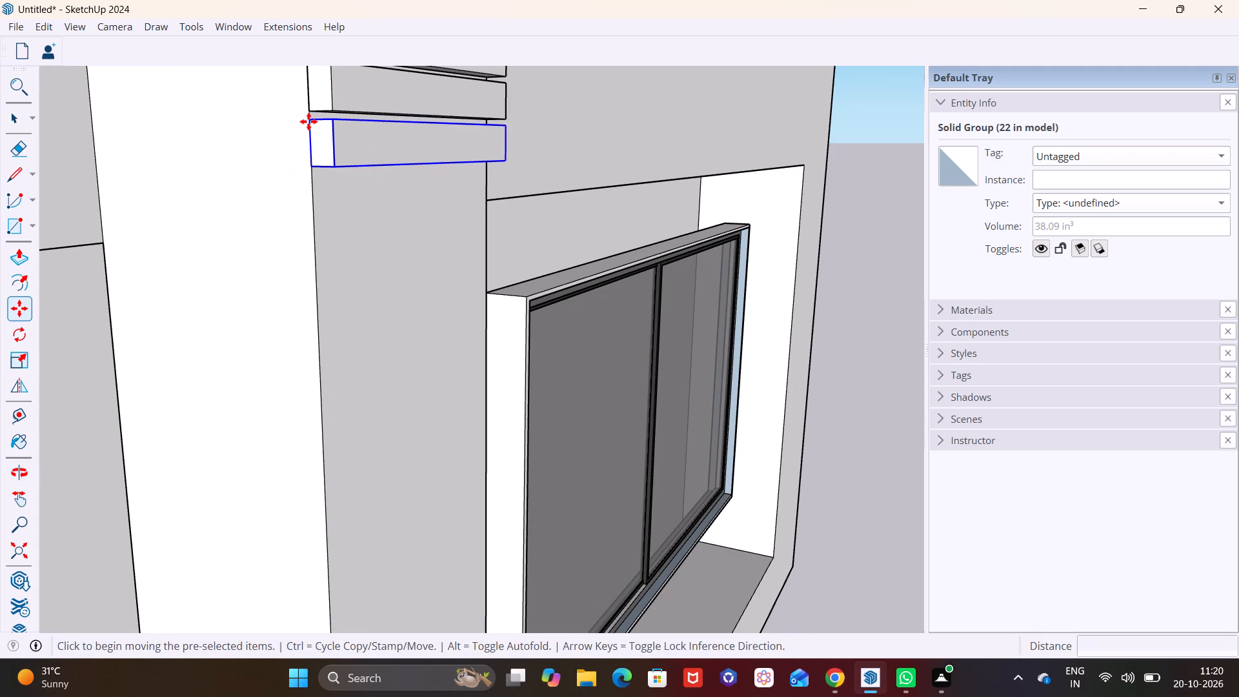
click(310, 174)
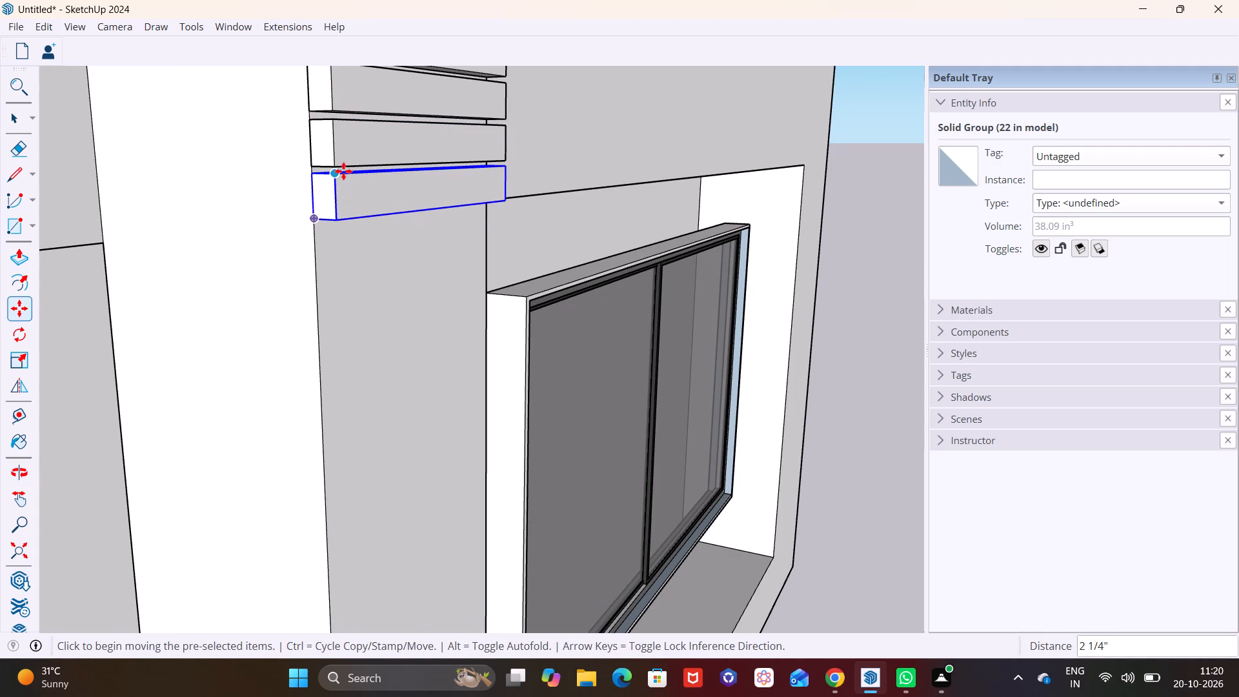
click(315, 176)
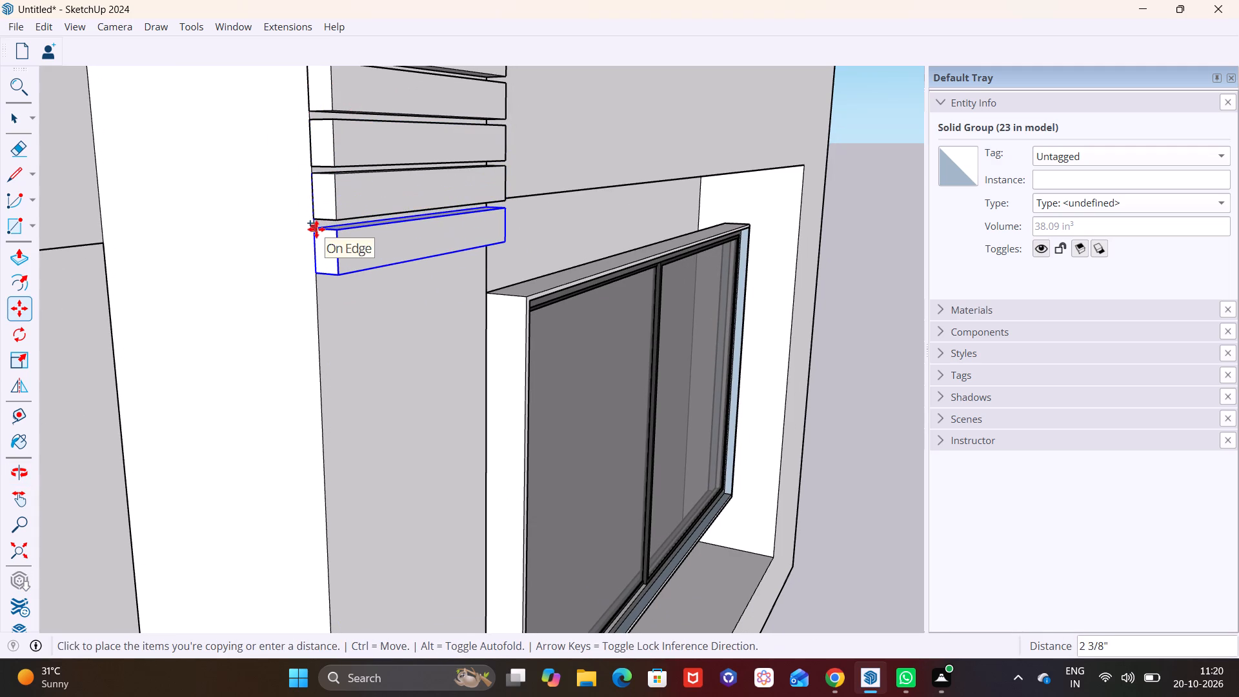
click(316, 229)
click(316, 228)
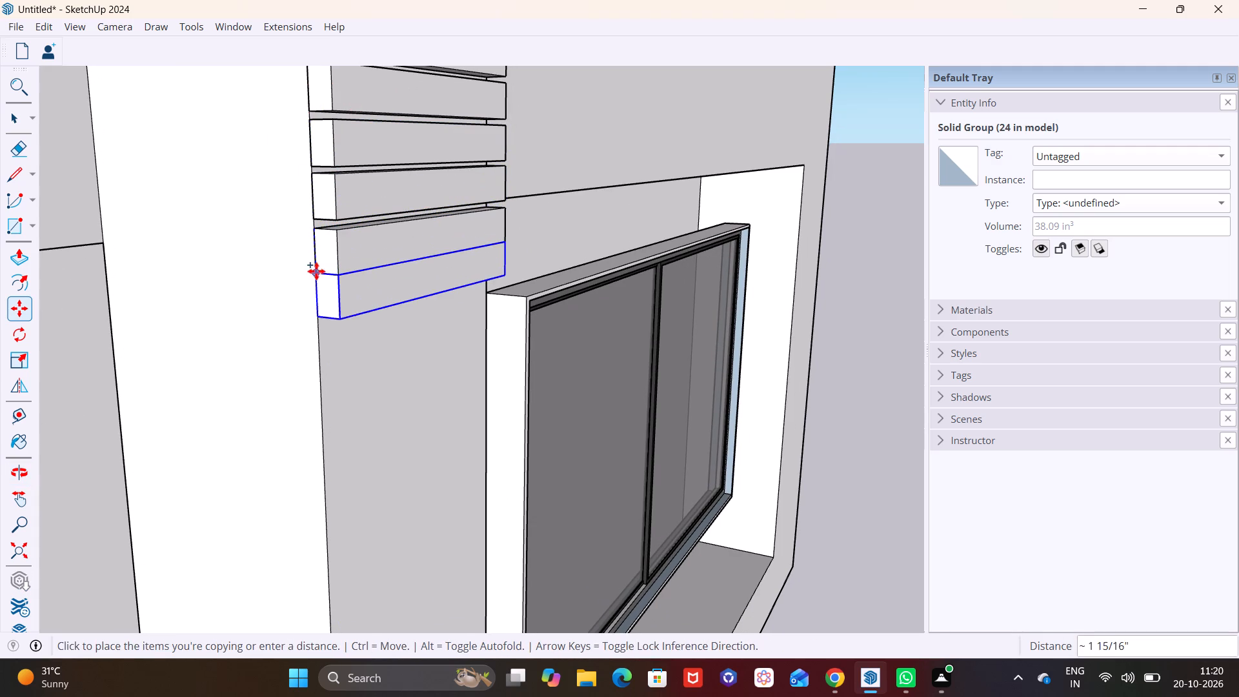
click(316, 279)
click(318, 278)
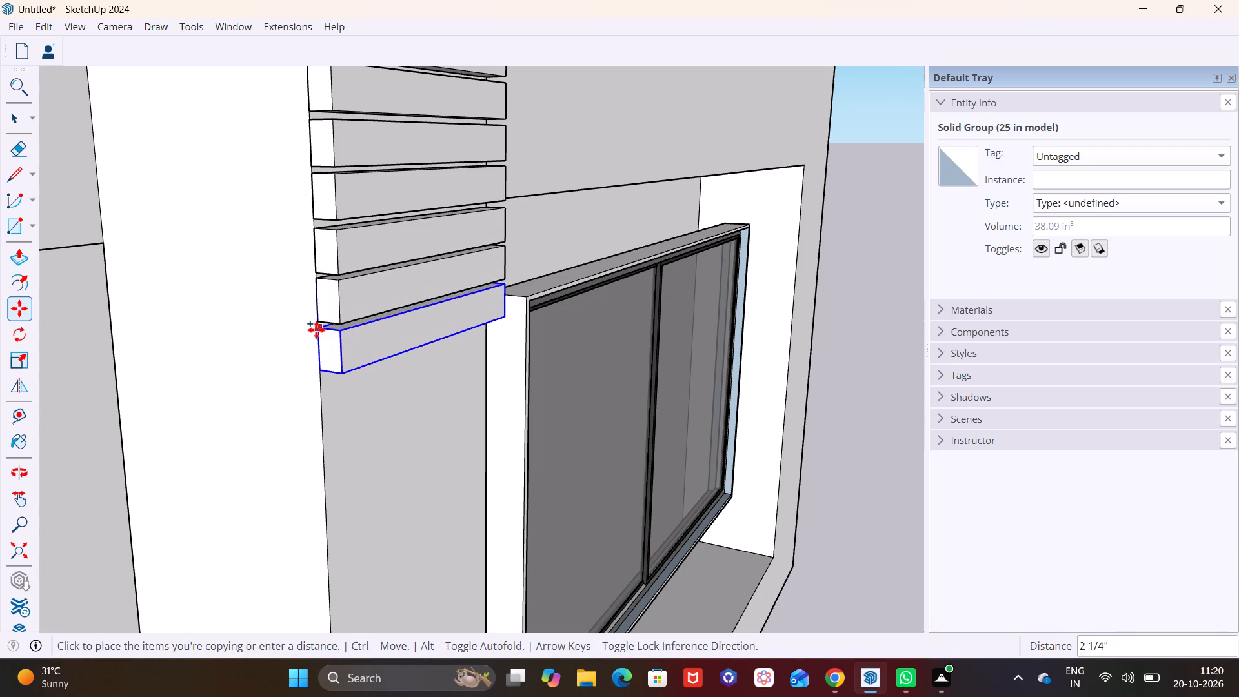
click(316, 330)
Add three more strip copies down the right post, by about 2 5/16", 2 3/8" and 2 7/16".
scroll(372, 241, down, 4)
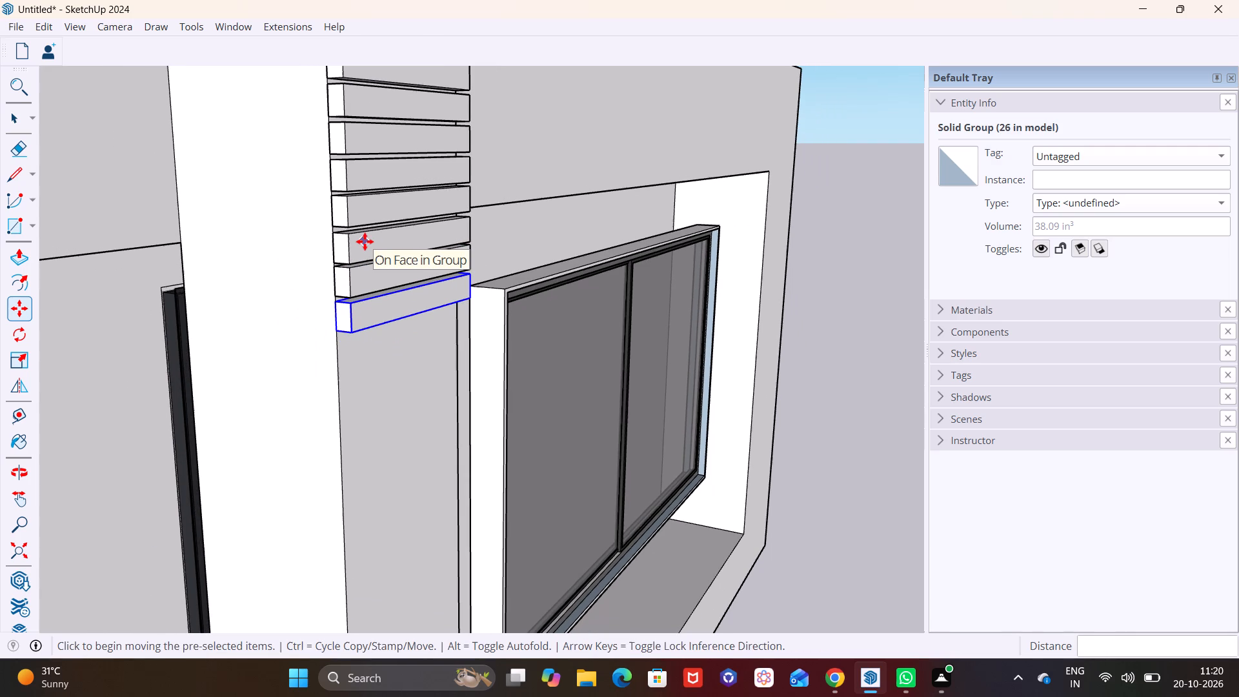
middle_drag(400, 281, 368, 139)
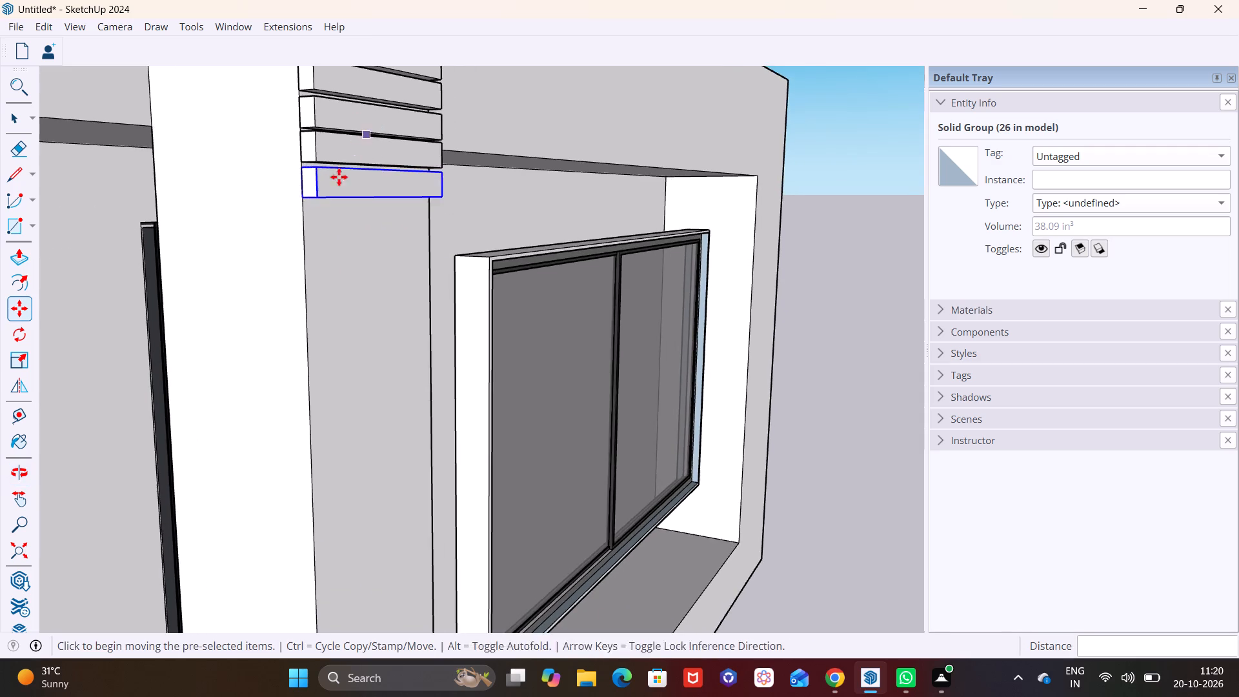
scroll(319, 185, up, 3)
click(297, 160)
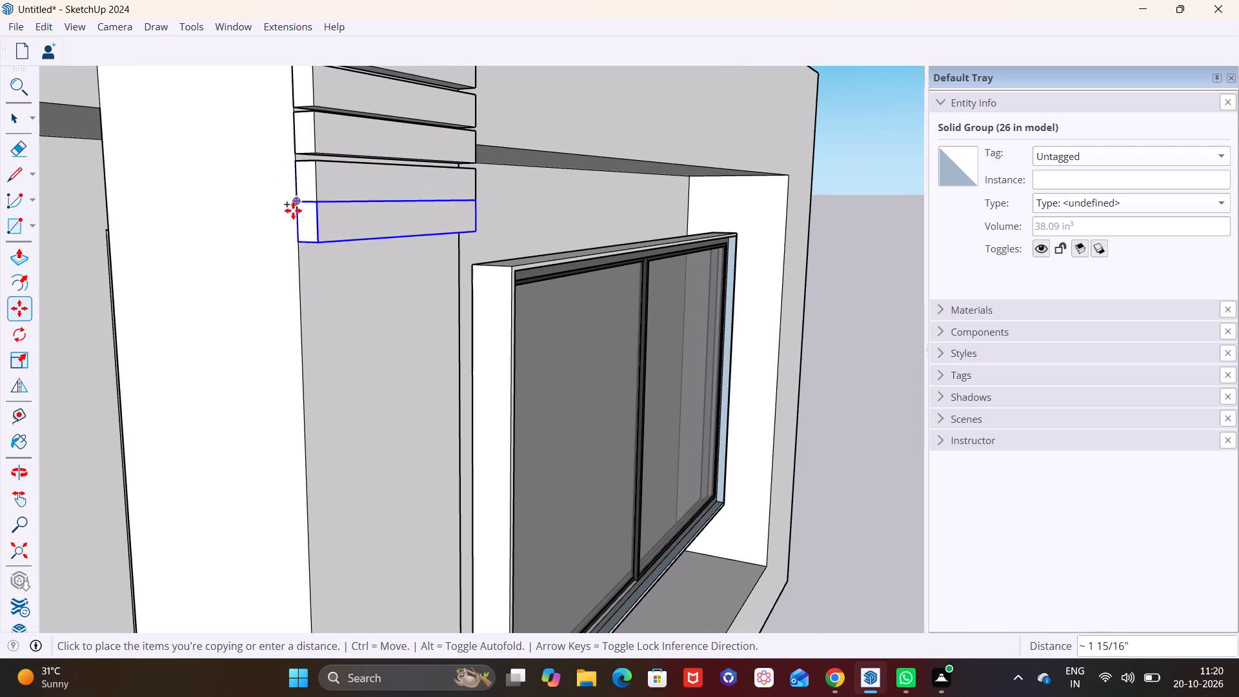
click(297, 209)
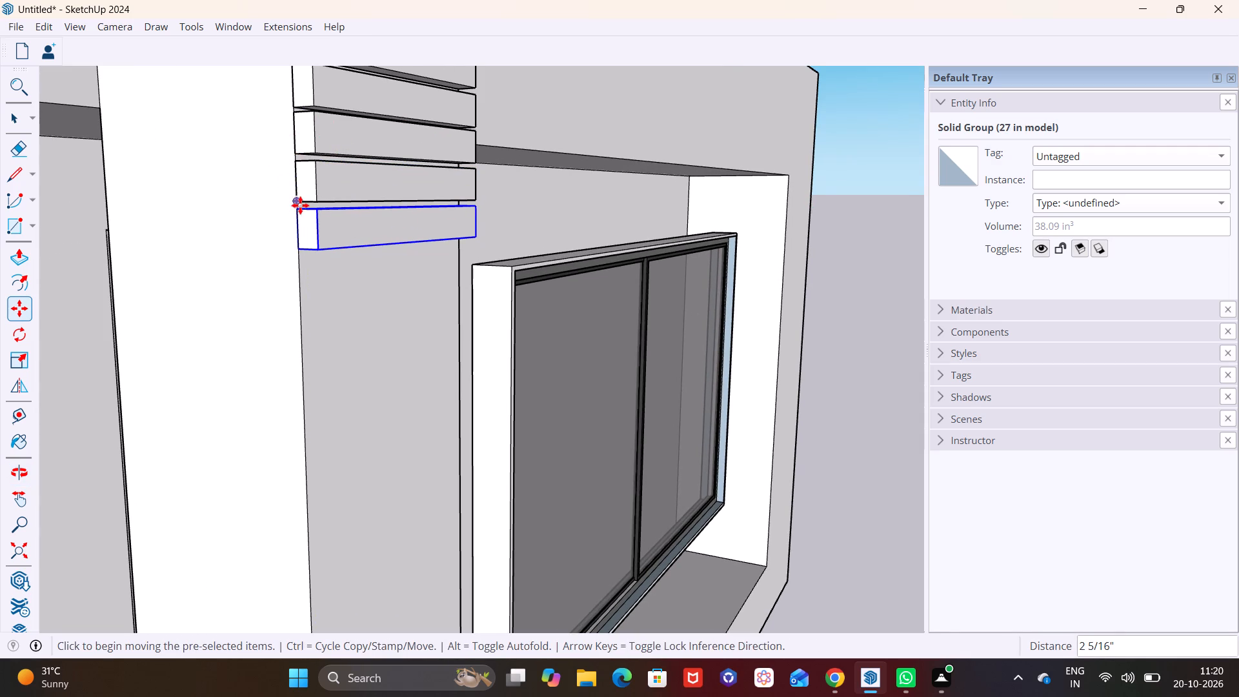
click(297, 209)
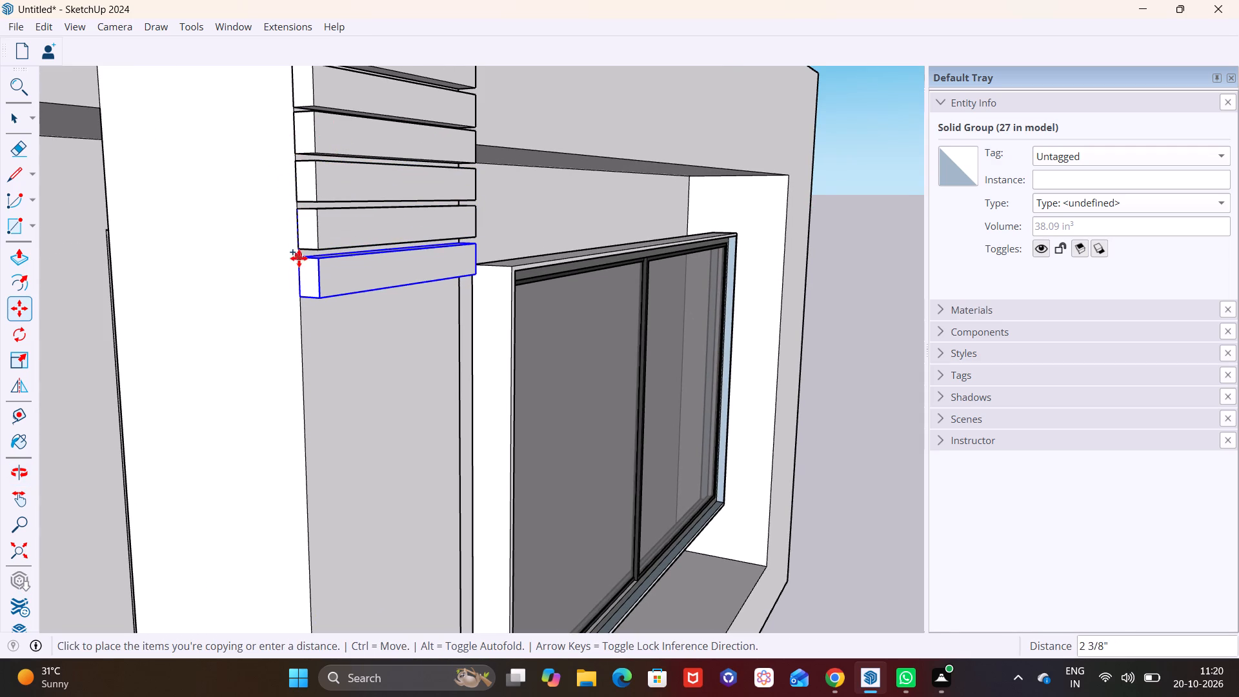
click(299, 256)
click(299, 255)
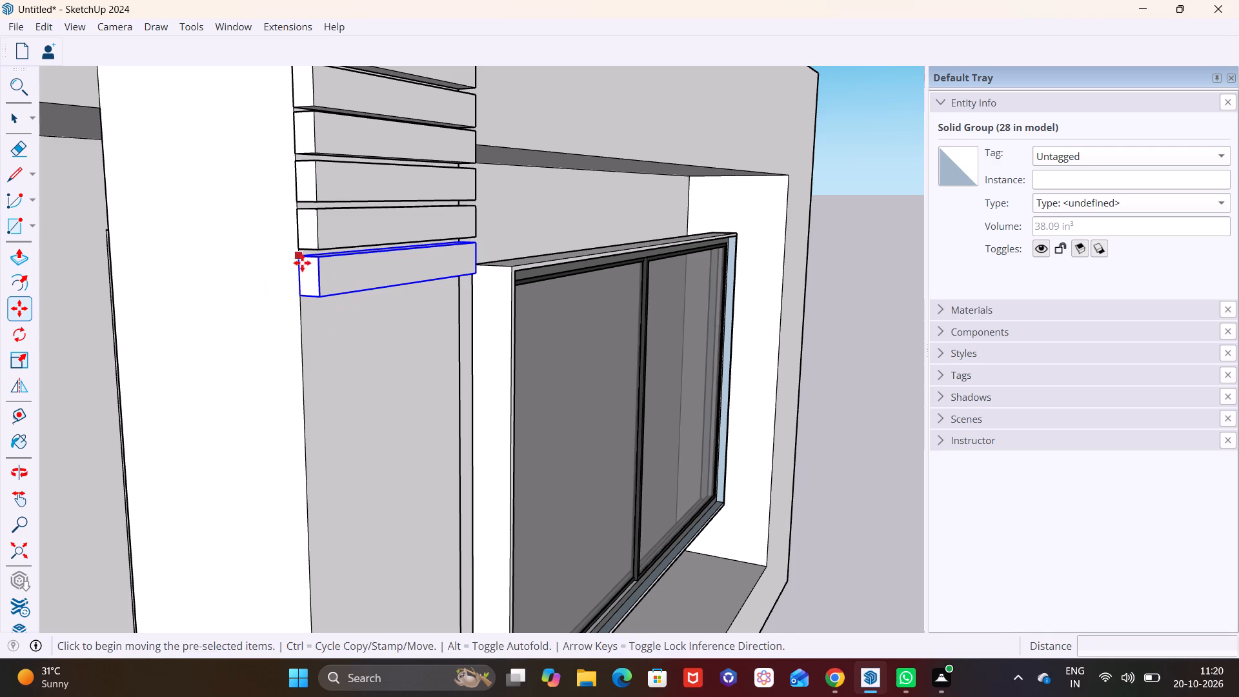
click(308, 305)
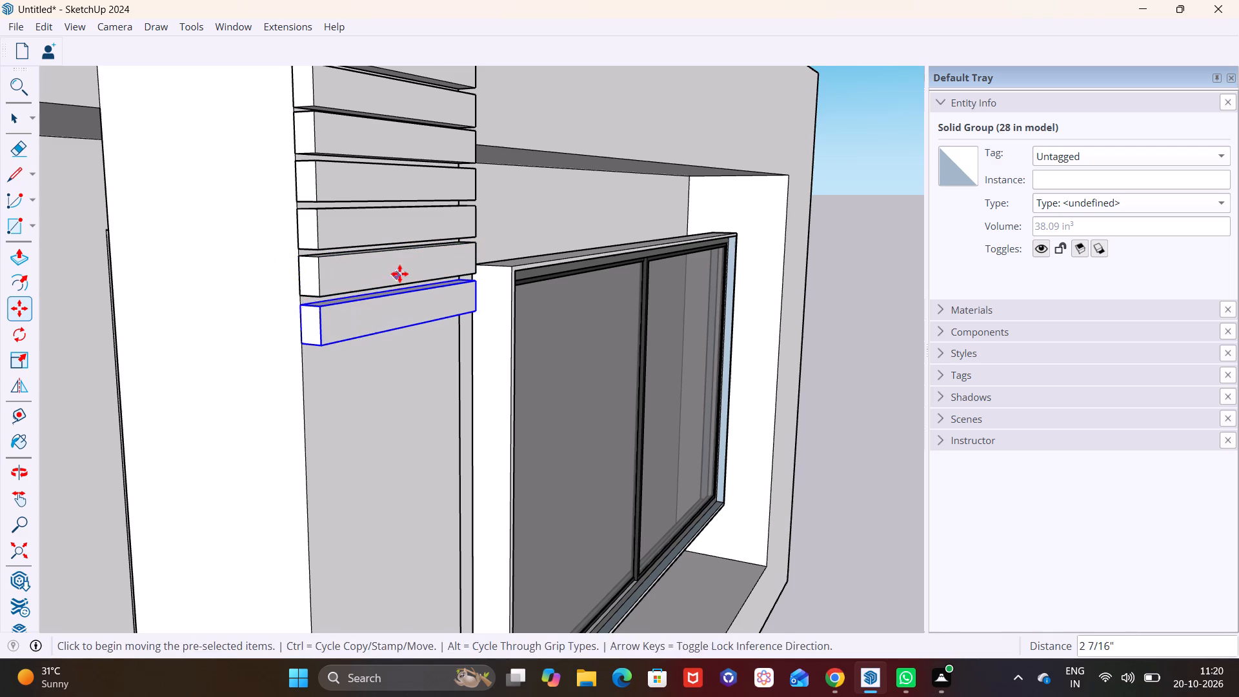
Add three more strip copies down the right post beside the window, the first two by about 2 3/8" each.
shift+middle_drag(399, 274, 407, 119)
click(307, 132)
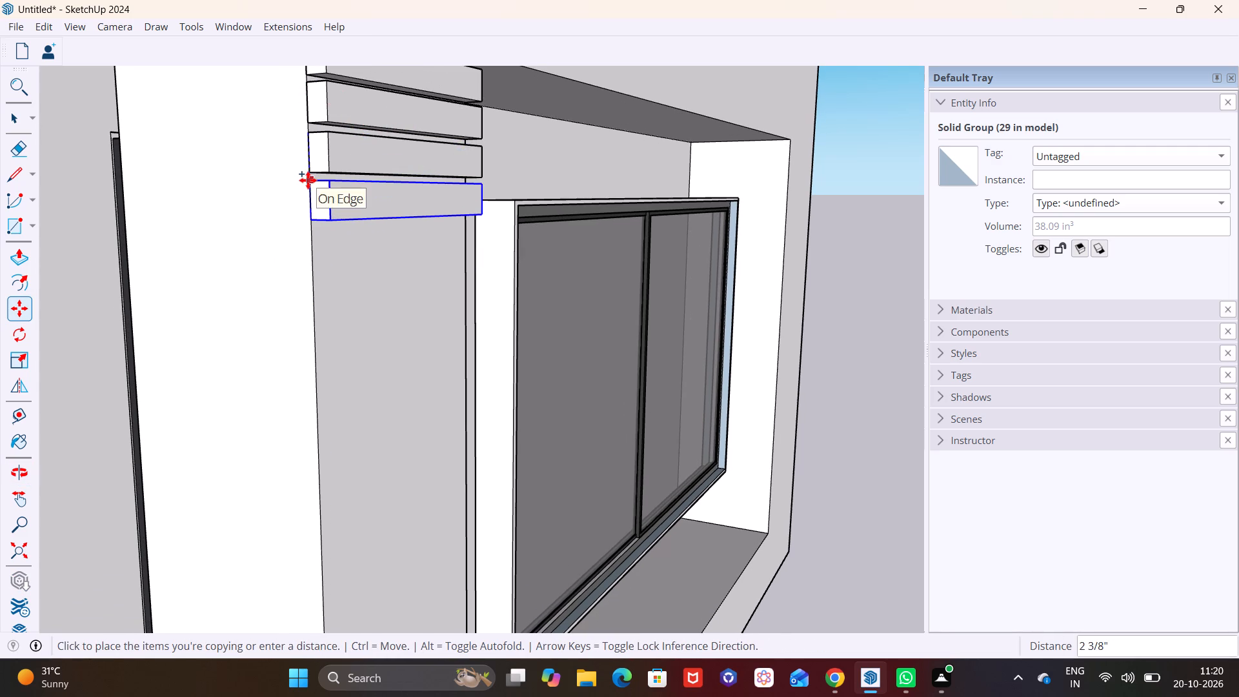
click(308, 180)
click(311, 181)
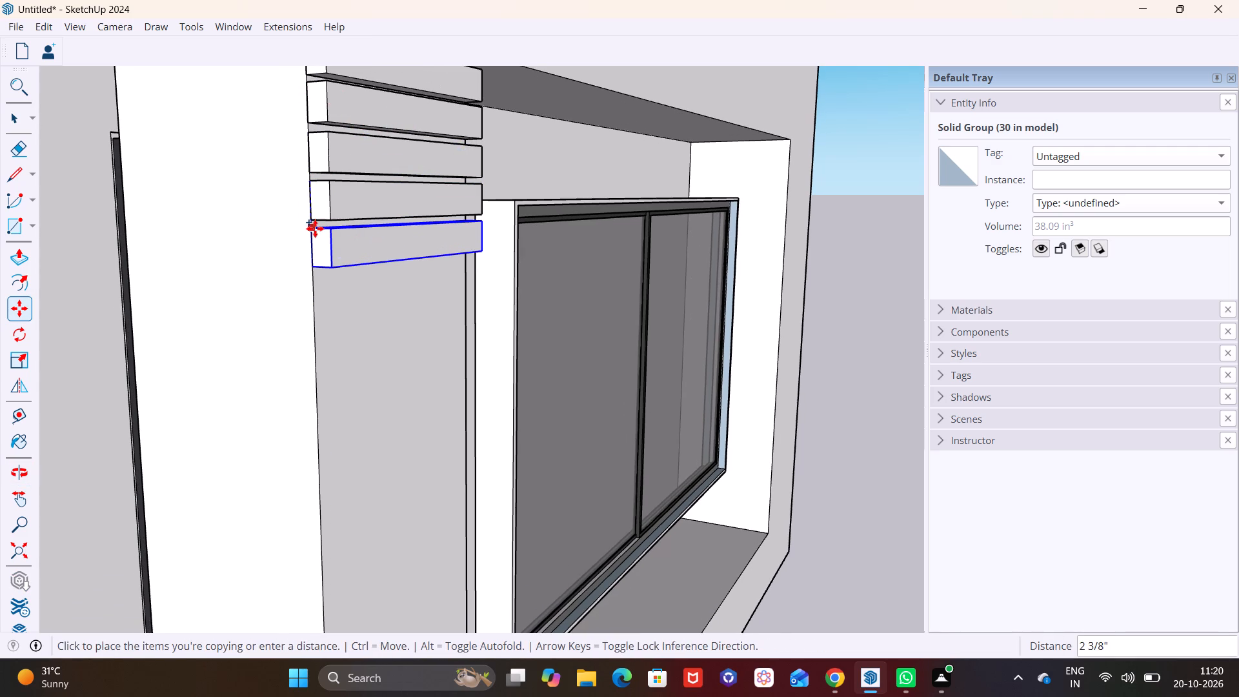
click(315, 228)
click(311, 228)
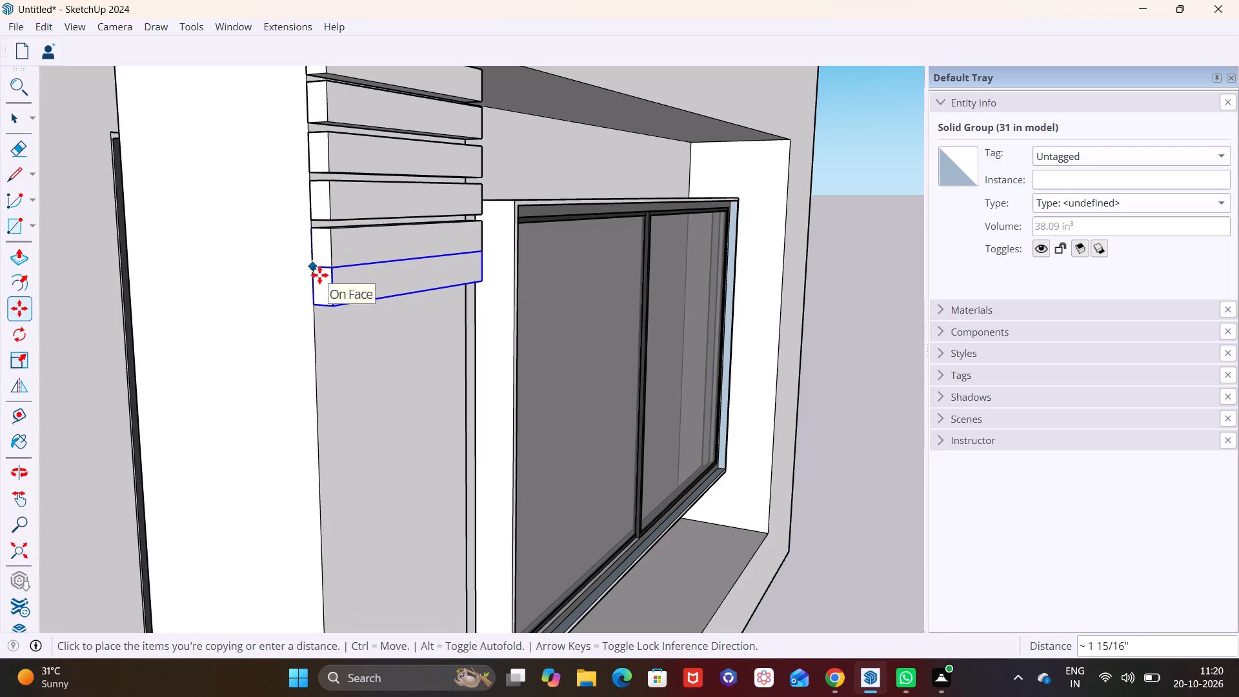
click(321, 276)
Add four more strip copies down the right post beside the window, the first and last by about 2 3/8" and 2 5/16".
scroll(458, 250, down, 2)
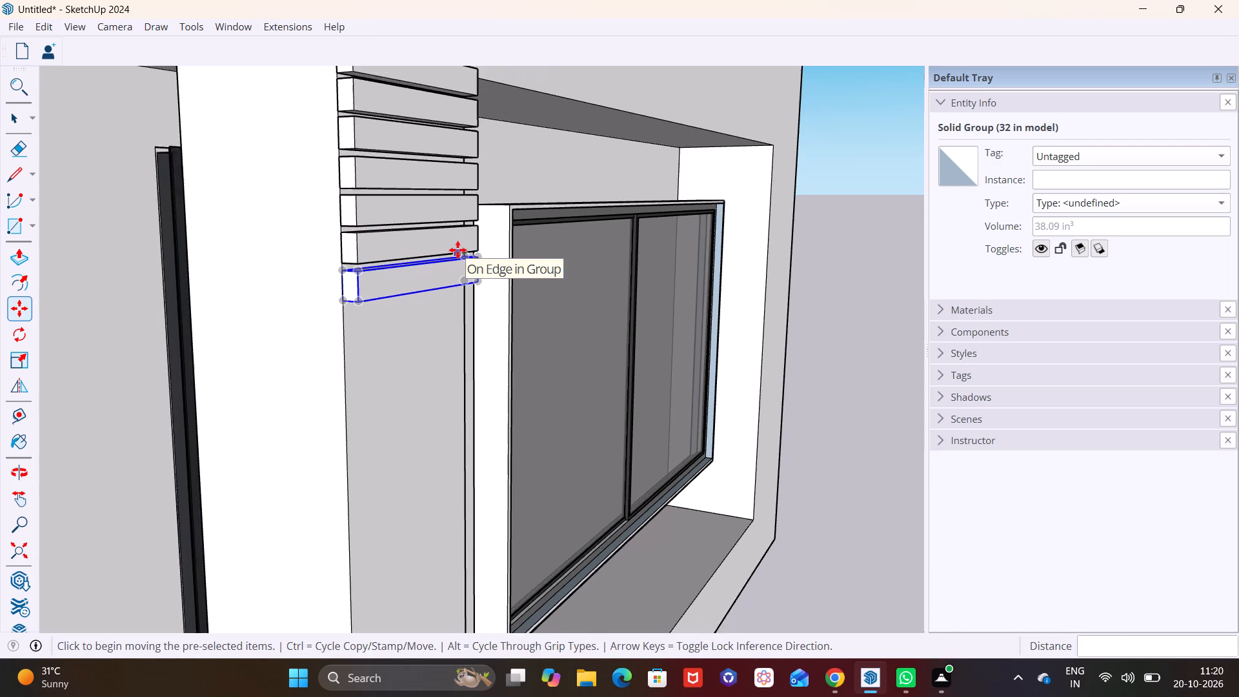
shift+middle_drag(458, 249, 345, 130)
shift+scroll(458, 245, down, 1)
shift+middle_drag(318, 181, 363, 164)
scroll(303, 117, up, 5)
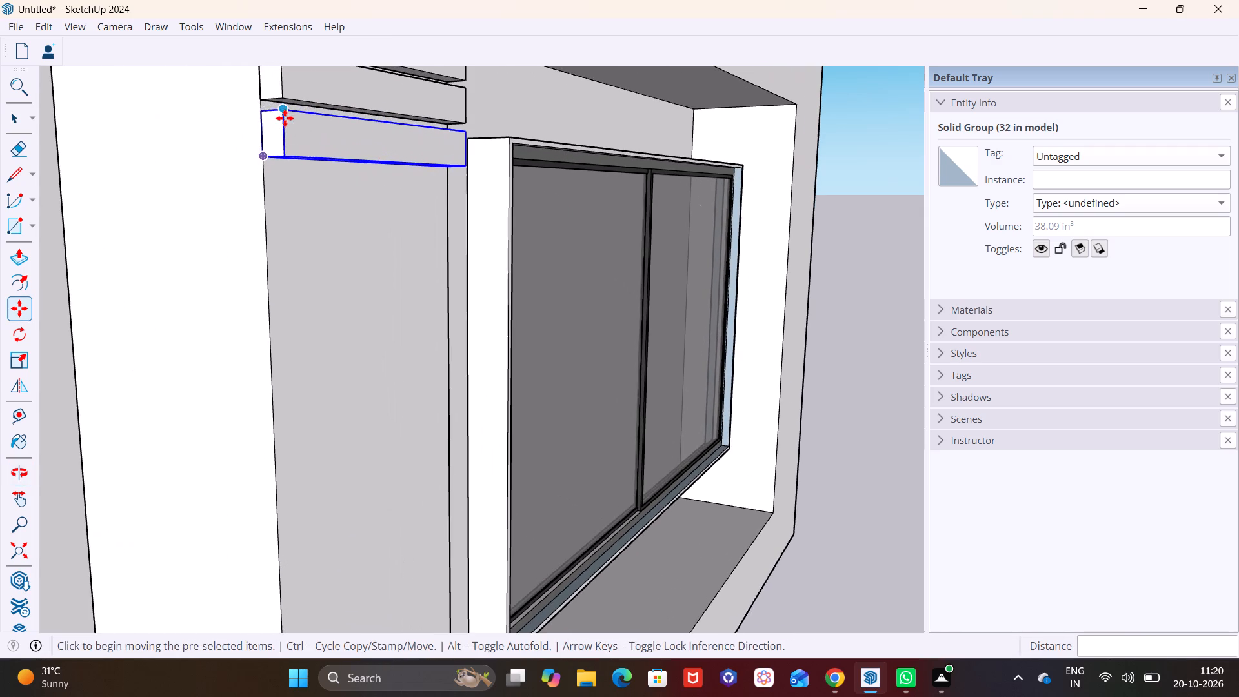
click(259, 110)
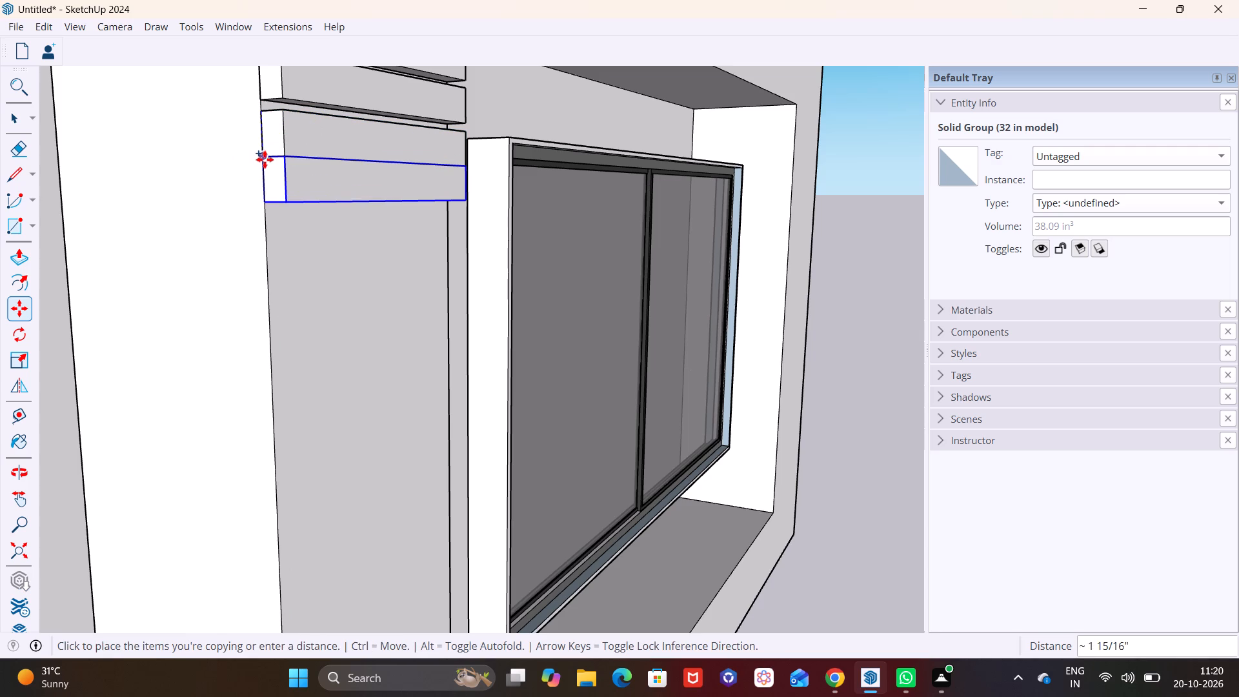
click(266, 167)
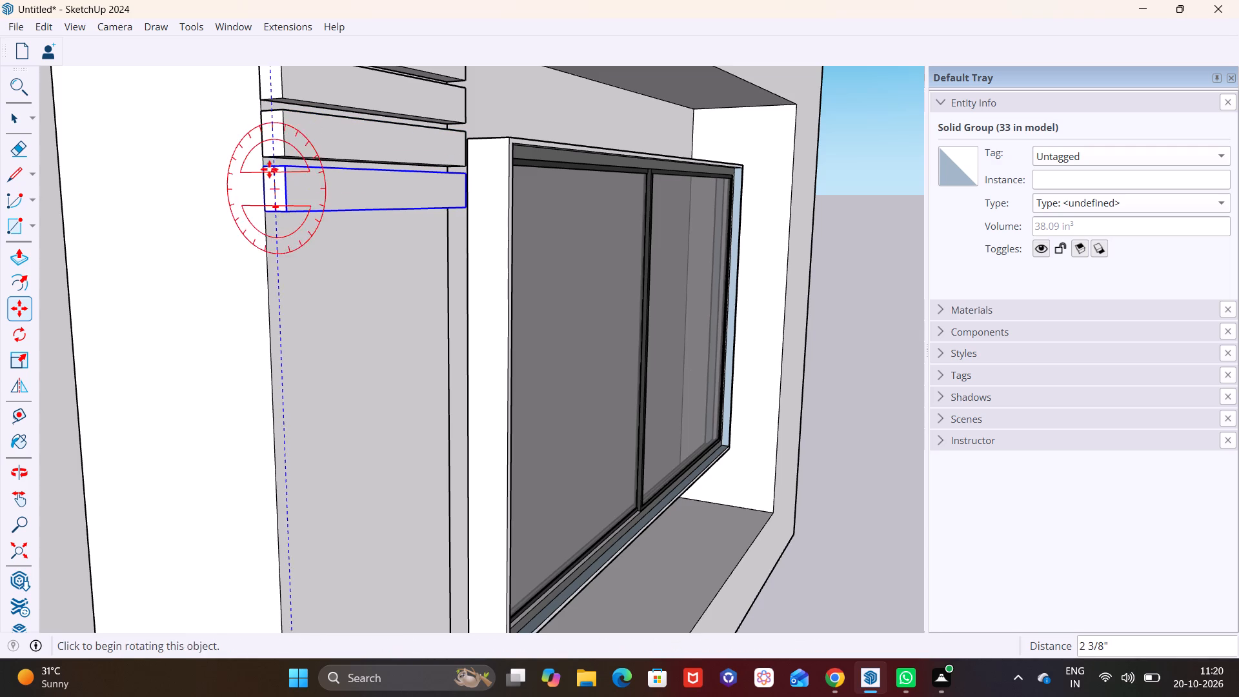
click(265, 168)
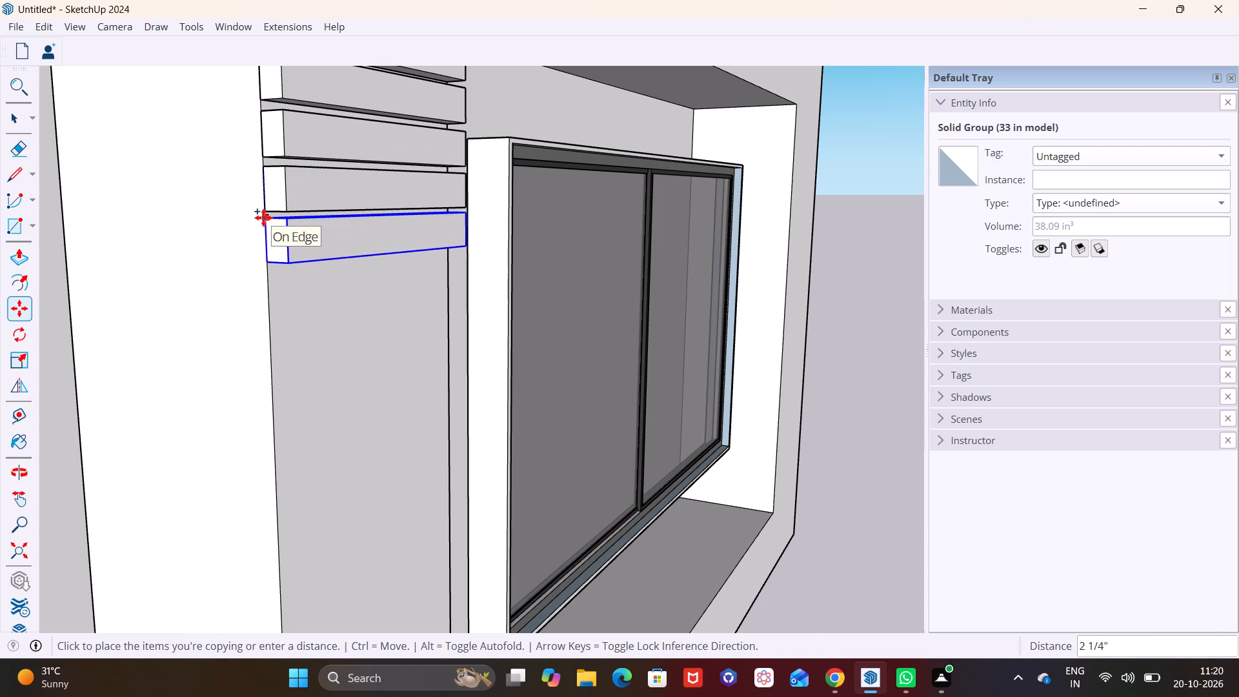
click(263, 221)
click(263, 219)
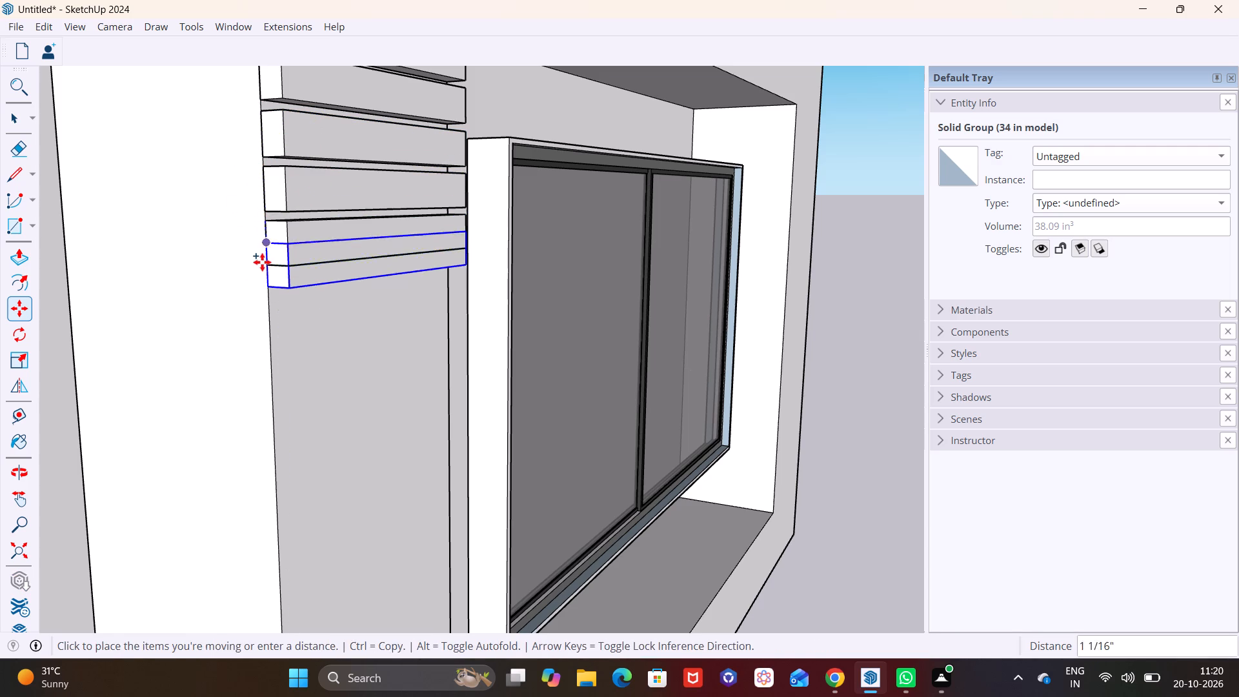
click(263, 274)
click(263, 273)
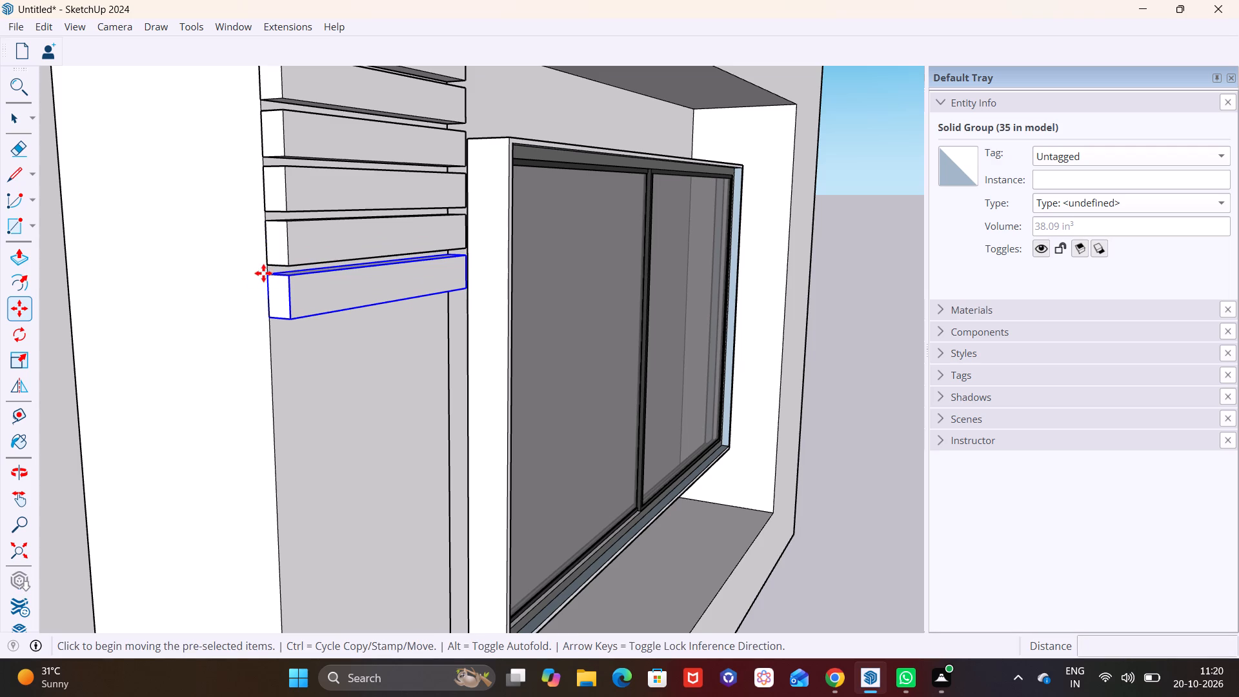
click(268, 325)
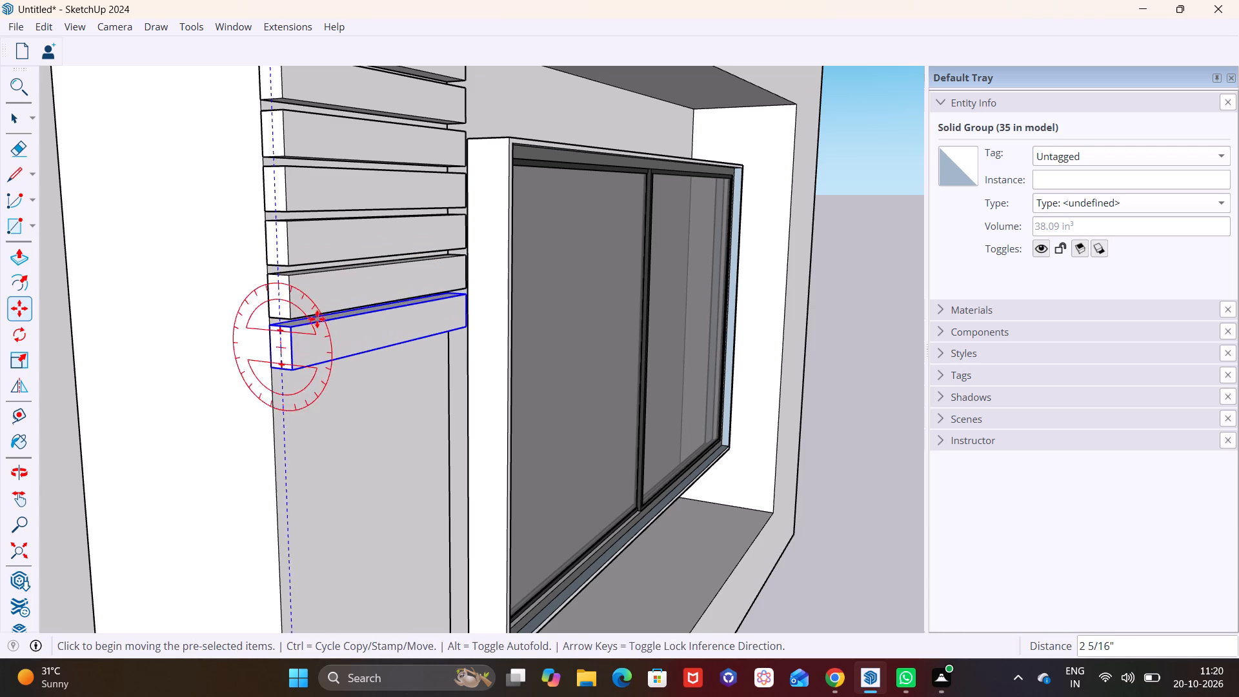
Add three more strip copies down the right post, by about 2 3/8", 2 3/8" and 2 5/16".
middle_drag(318, 319, 299, 145)
shift+scroll(318, 319, up, 1)
shift+middle_drag(333, 240, 341, 203)
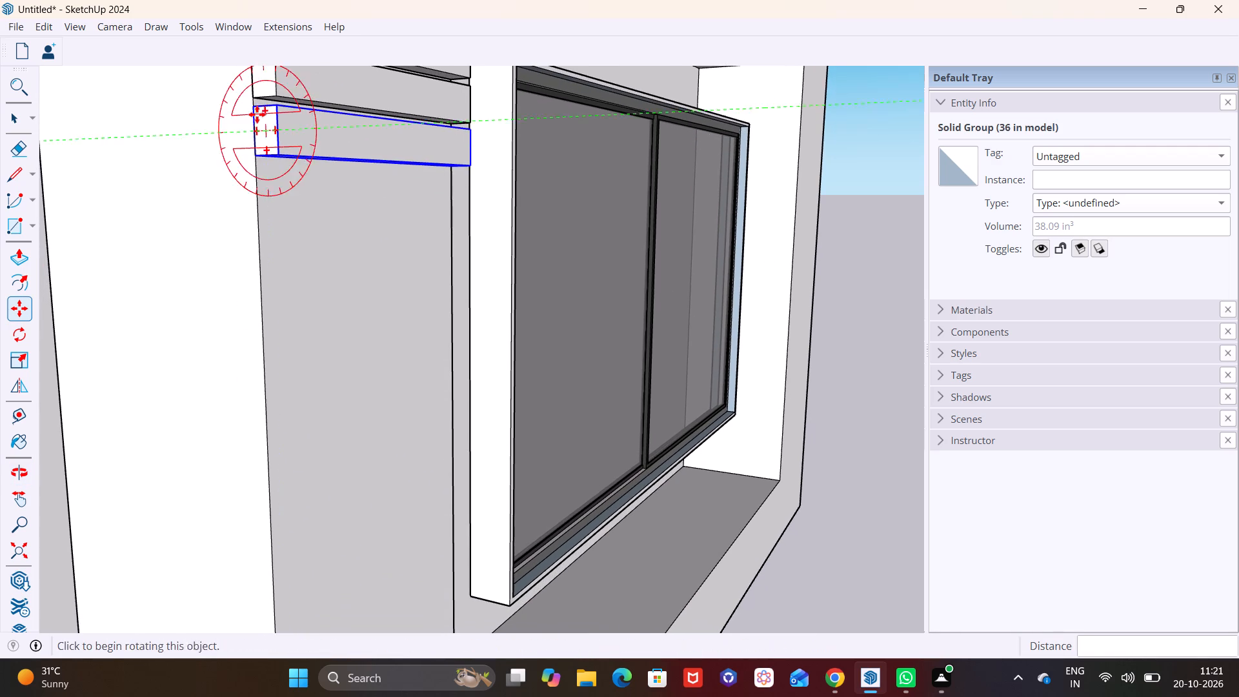
click(253, 107)
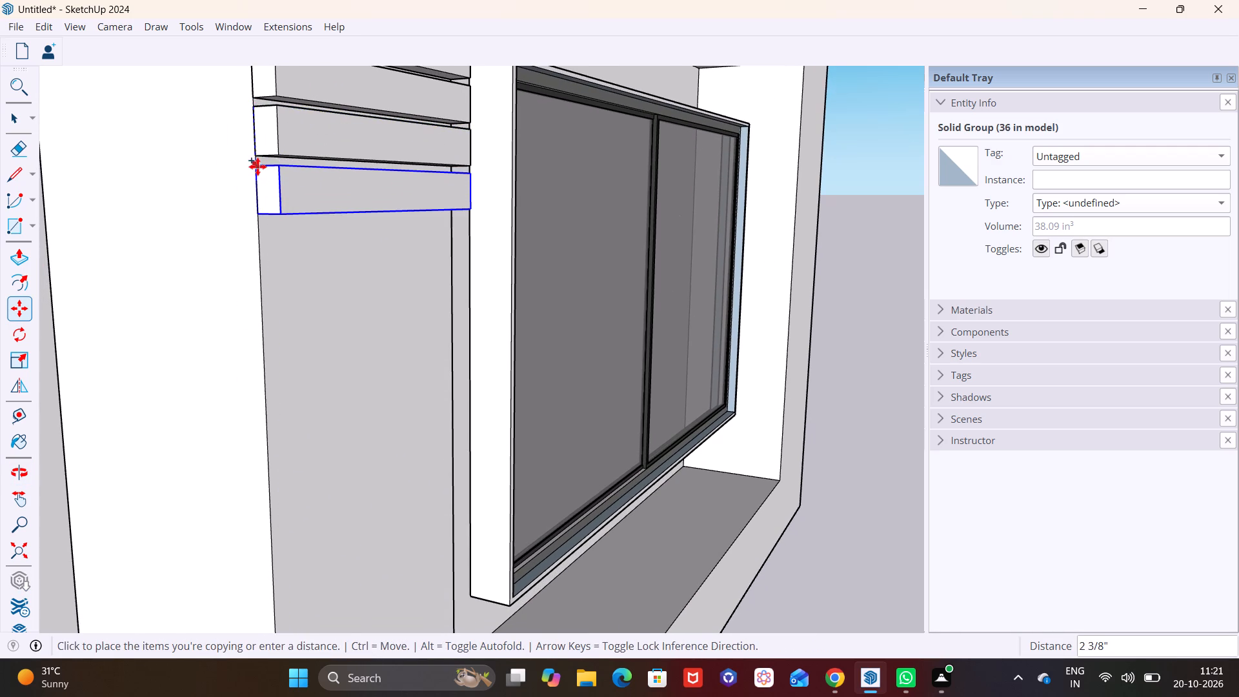
click(257, 167)
click(257, 166)
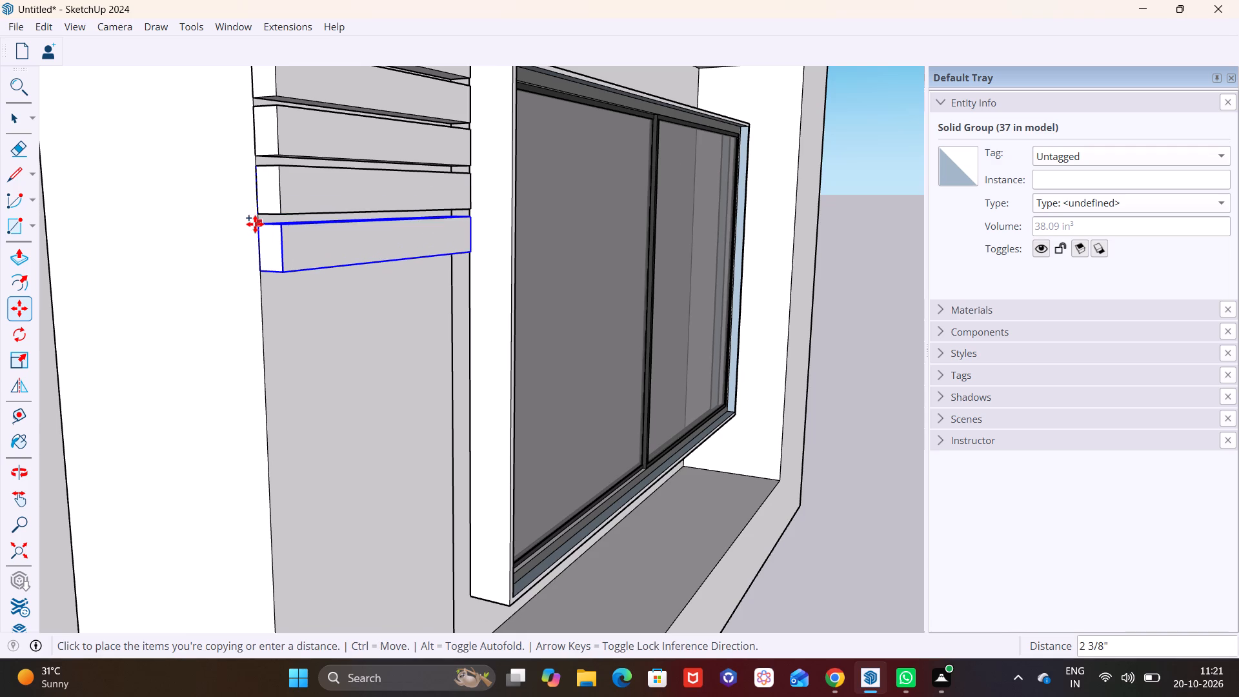
click(254, 224)
click(260, 223)
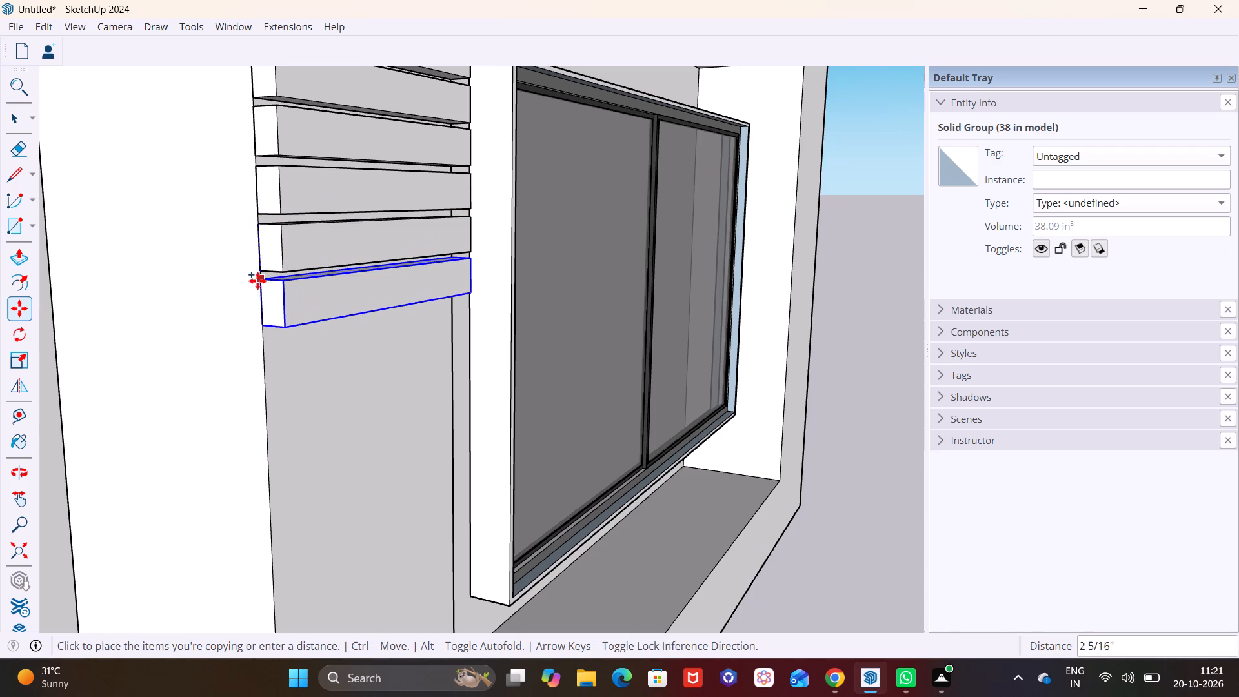
click(257, 281)
Add three more strip copies down the right post, the second and third by about 2 5/16" and 2 3/8".
shift+middle_drag(340, 266, 311, 154)
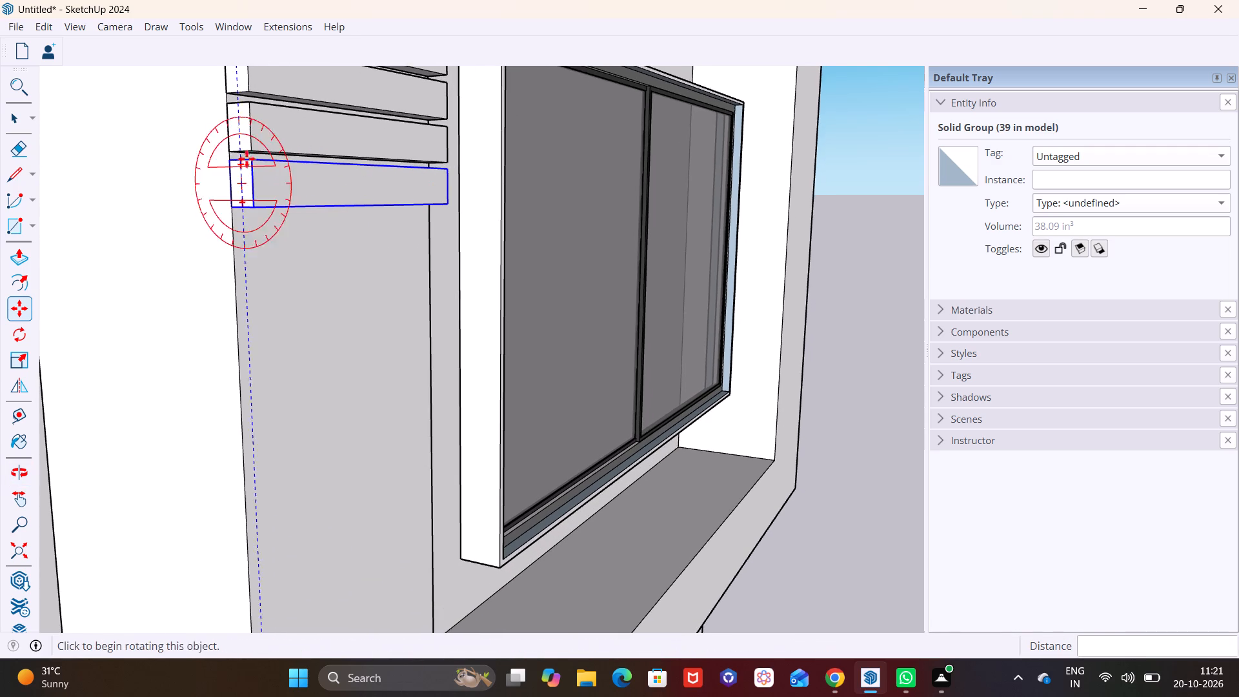
click(228, 161)
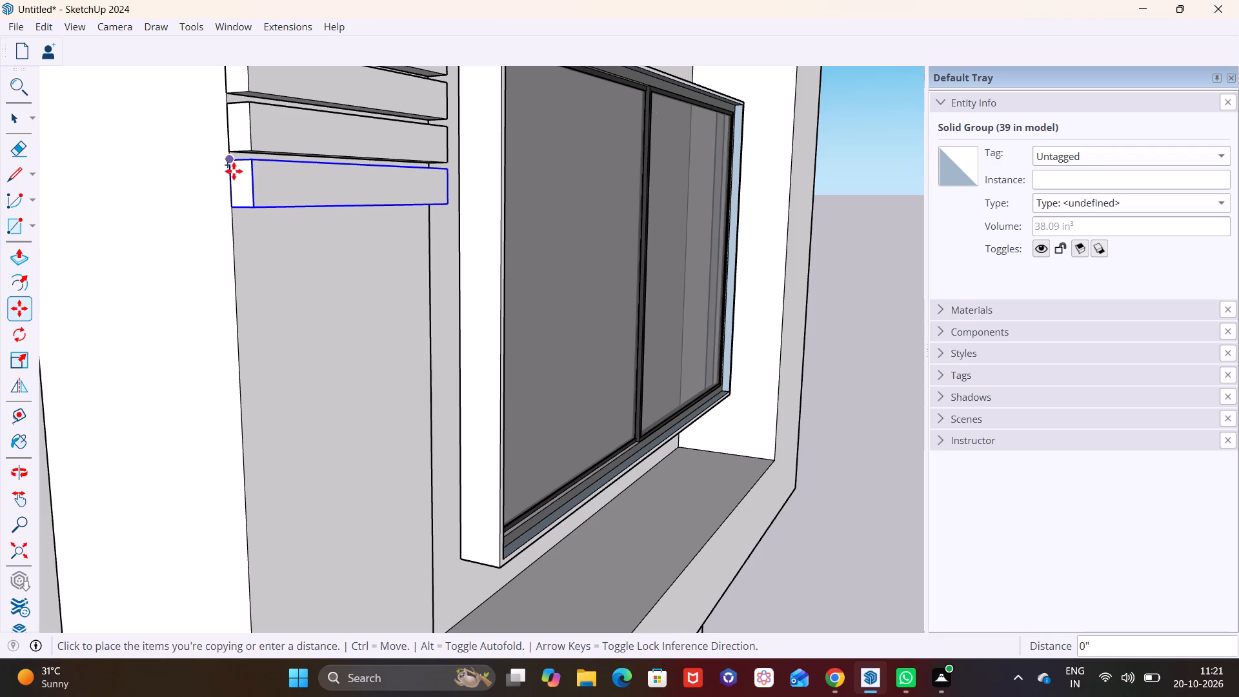
click(232, 216)
click(232, 216)
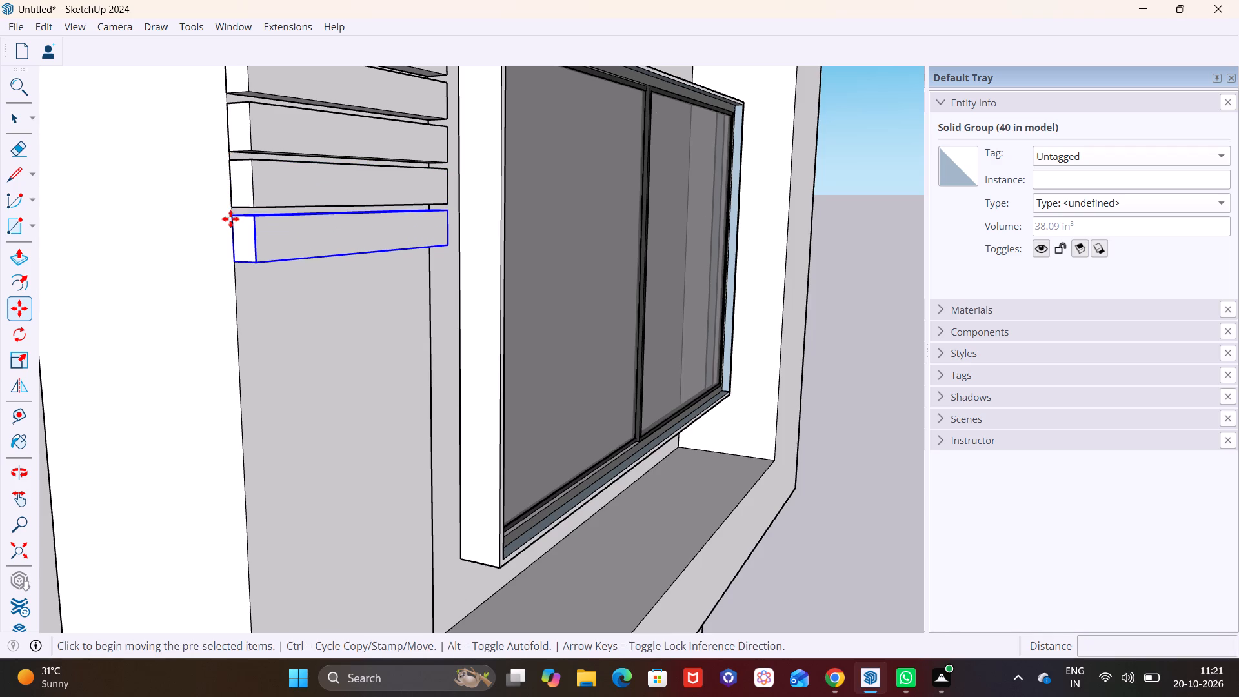
click(230, 270)
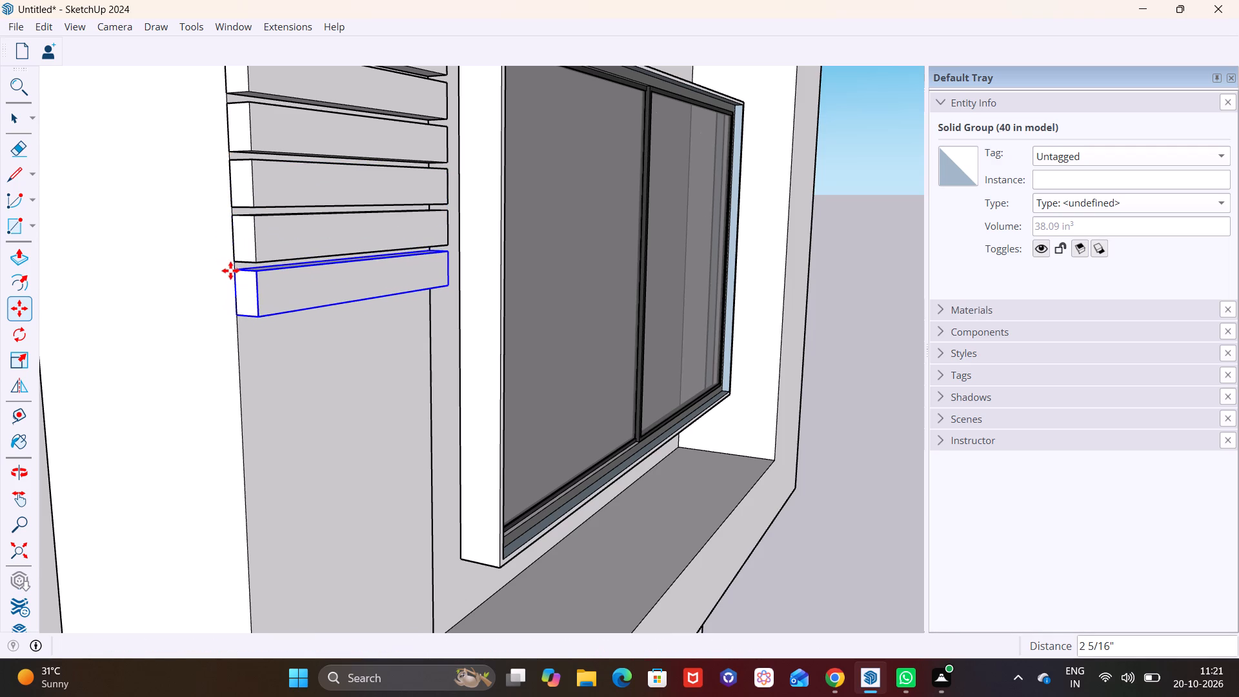
click(234, 270)
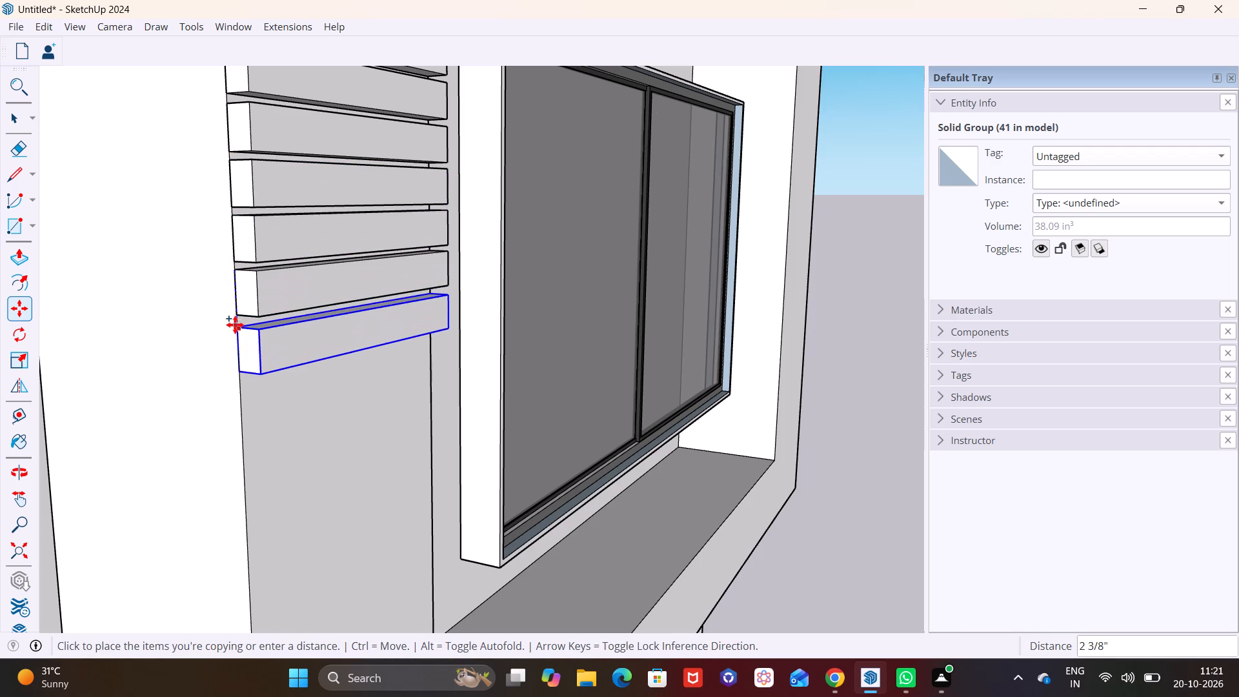
click(235, 325)
Add three more strip copies down the right post, by about 2 1/4", 2 3/8" and 2 1/2".
shift+middle_drag(322, 290, 254, 137)
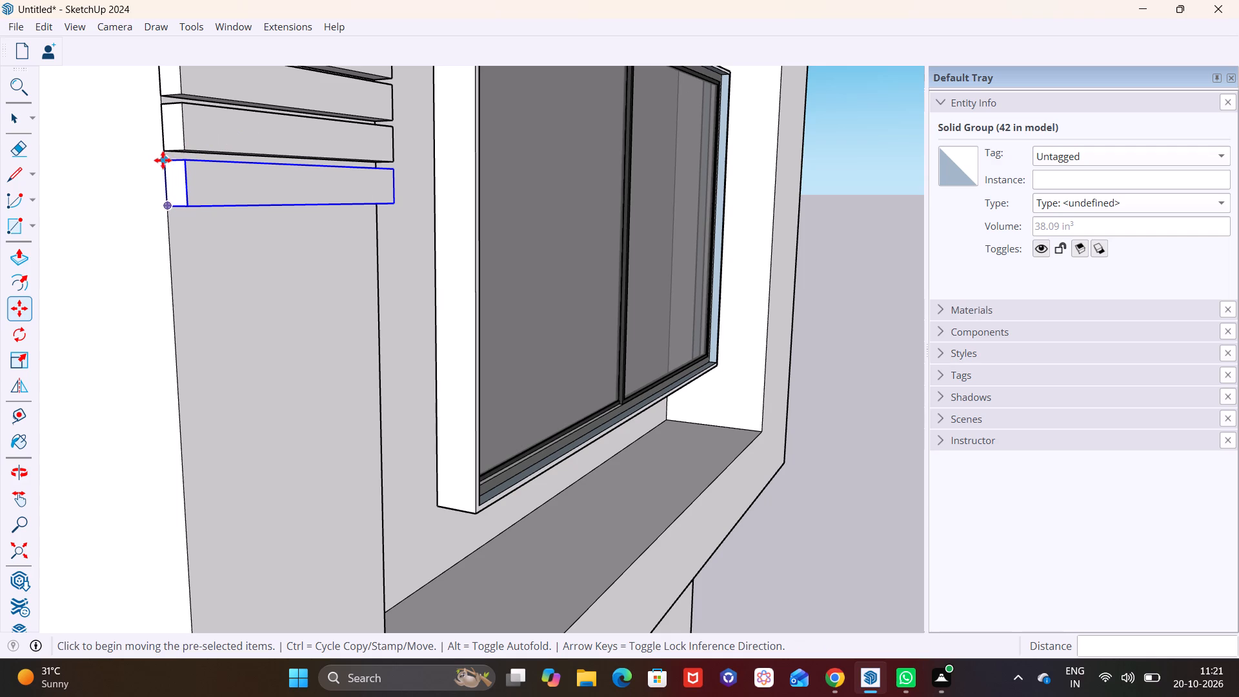
click(163, 163)
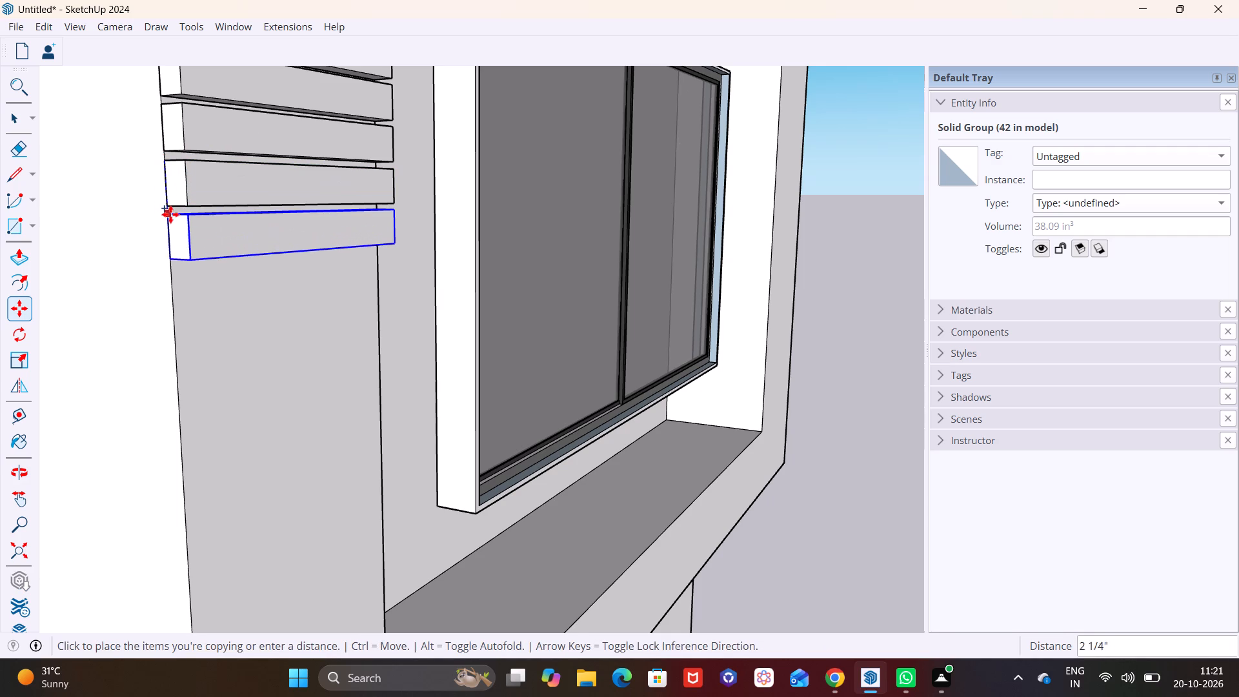
click(170, 215)
click(167, 216)
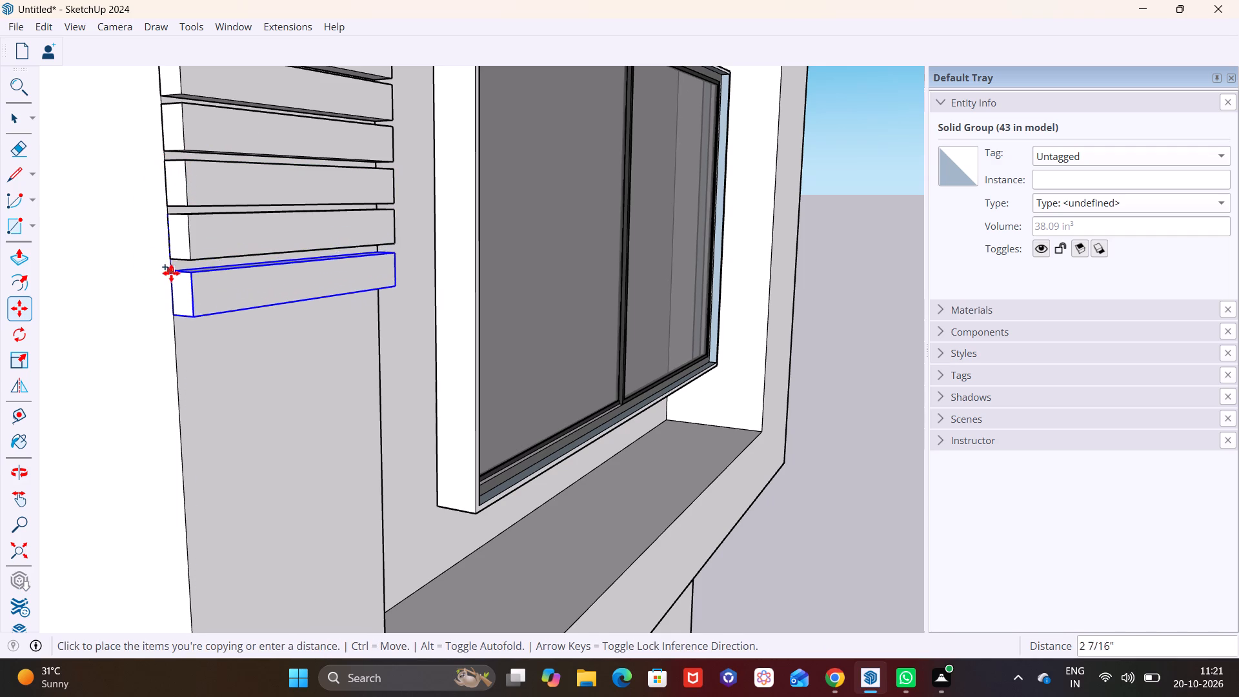
click(171, 268)
click(171, 267)
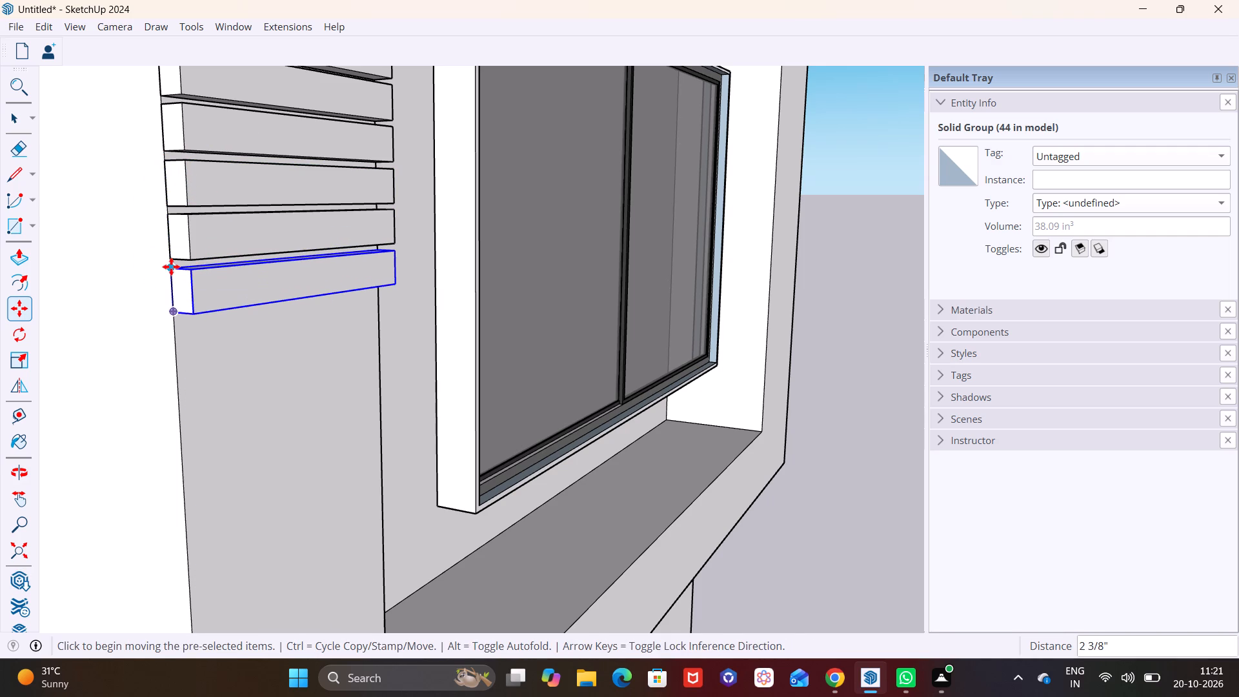
click(174, 268)
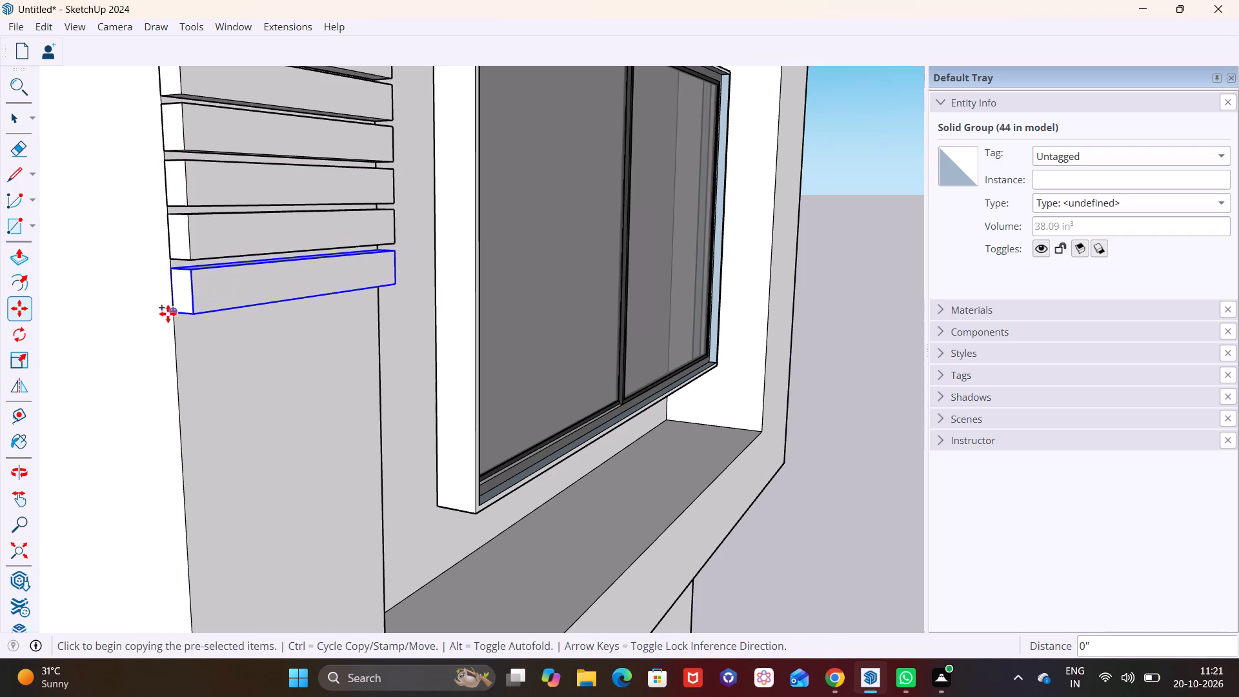
click(172, 273)
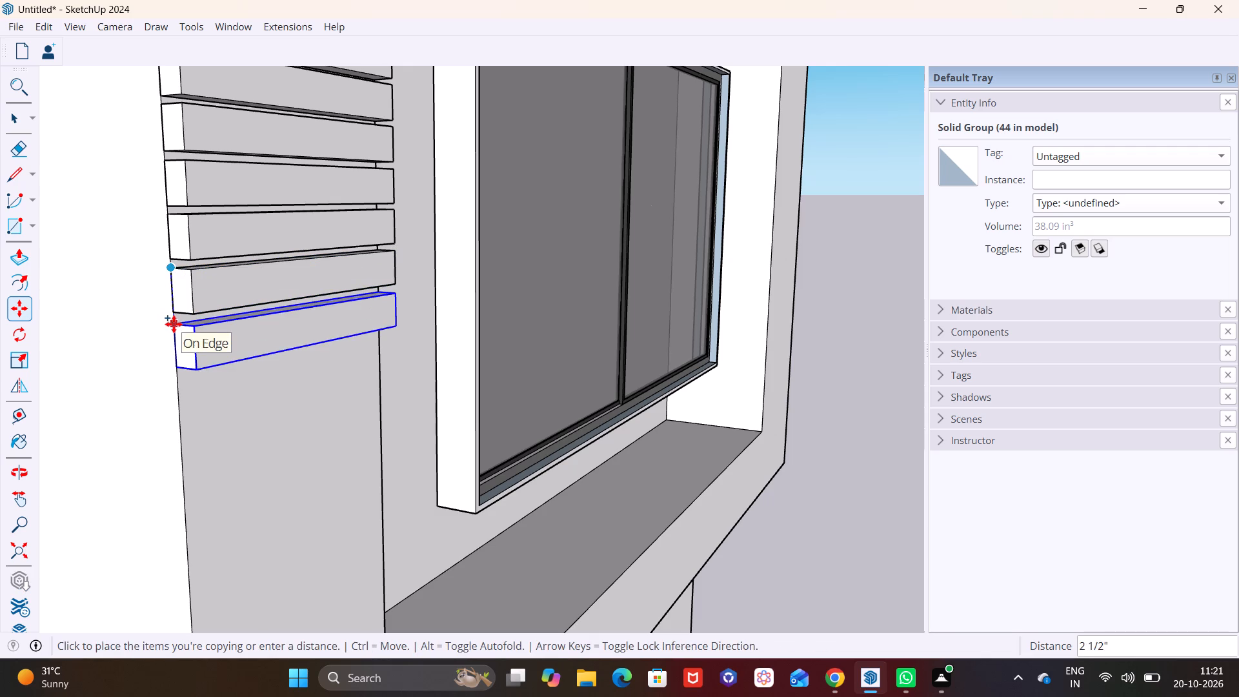
click(174, 323)
Add three more strip copies below the lowest strip on the right post, the first by about 2 5/16".
scroll(281, 215, down, 20)
scroll(281, 215, down, 3)
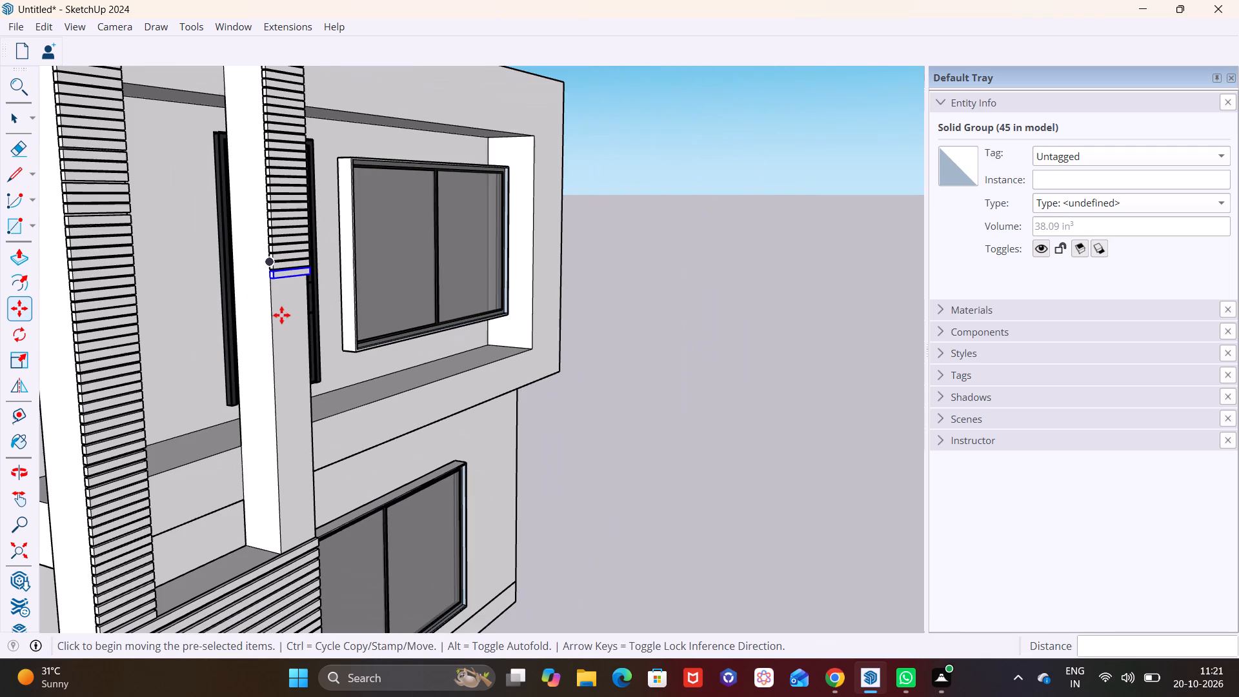
scroll(281, 323, up, 1)
middle_drag(283, 316, 249, 205)
middle_drag(250, 227, 237, 308)
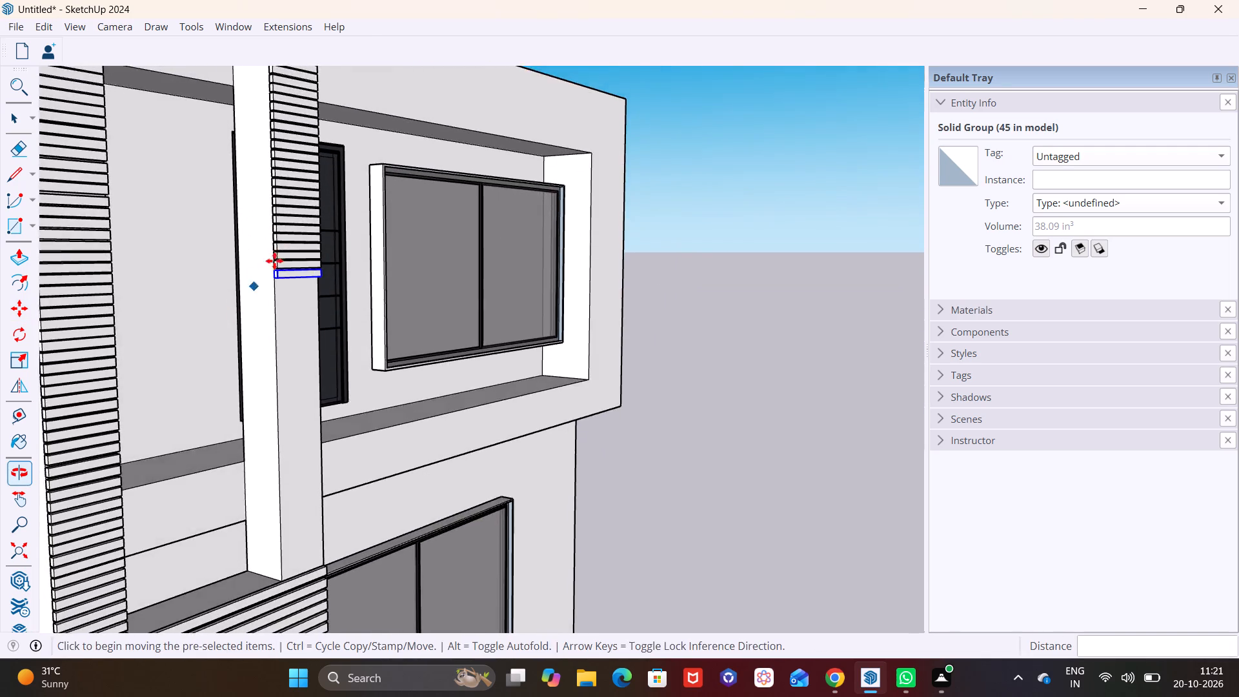
scroll(283, 246, up, 6)
middle_drag(352, 318, 343, 205)
middle_drag(298, 214, 302, 285)
shift+middle_drag(334, 146, 315, 199)
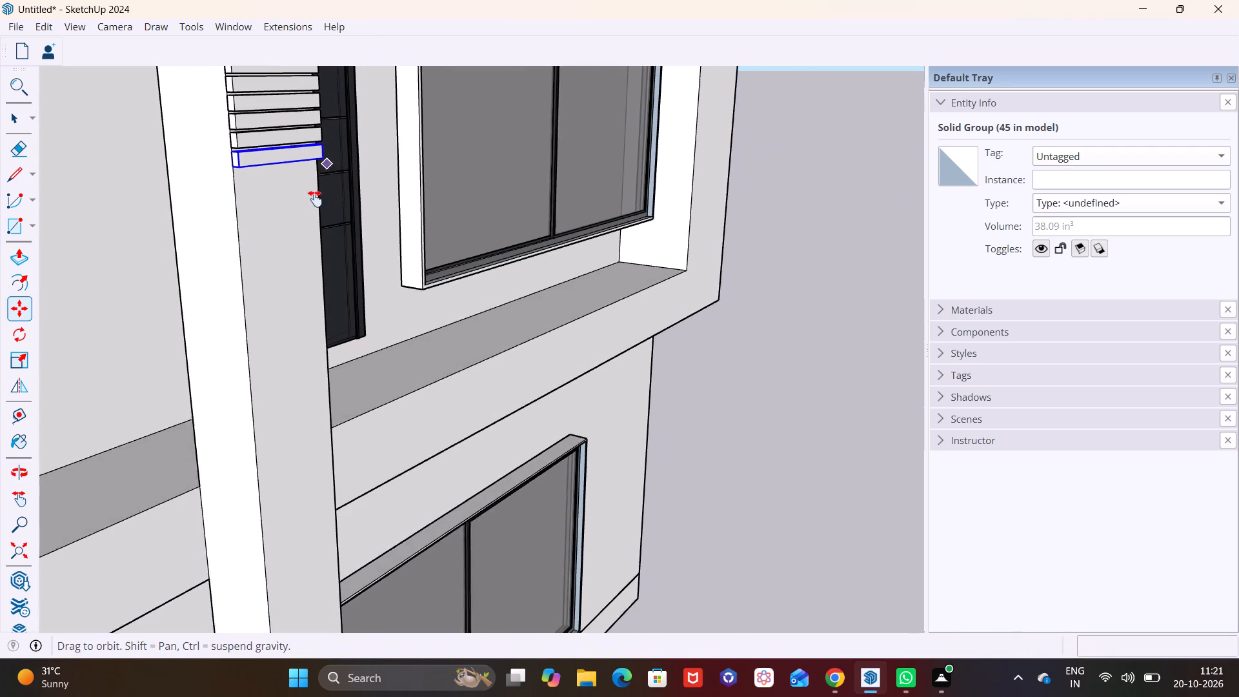
shift+middle_drag(315, 199, 301, 267)
scroll(241, 246, up, 9)
shift+middle_drag(237, 288, 342, 190)
scroll(295, 284, up, 2)
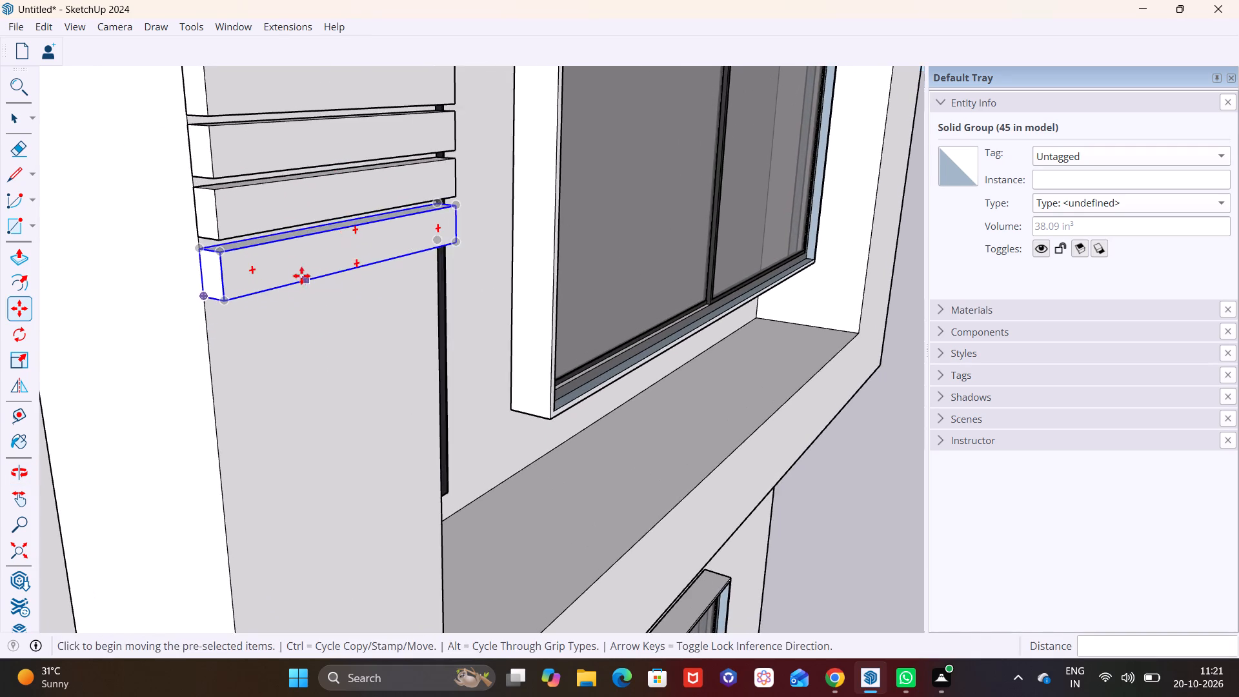
shift+middle_drag(300, 262, 370, 161)
click(271, 139)
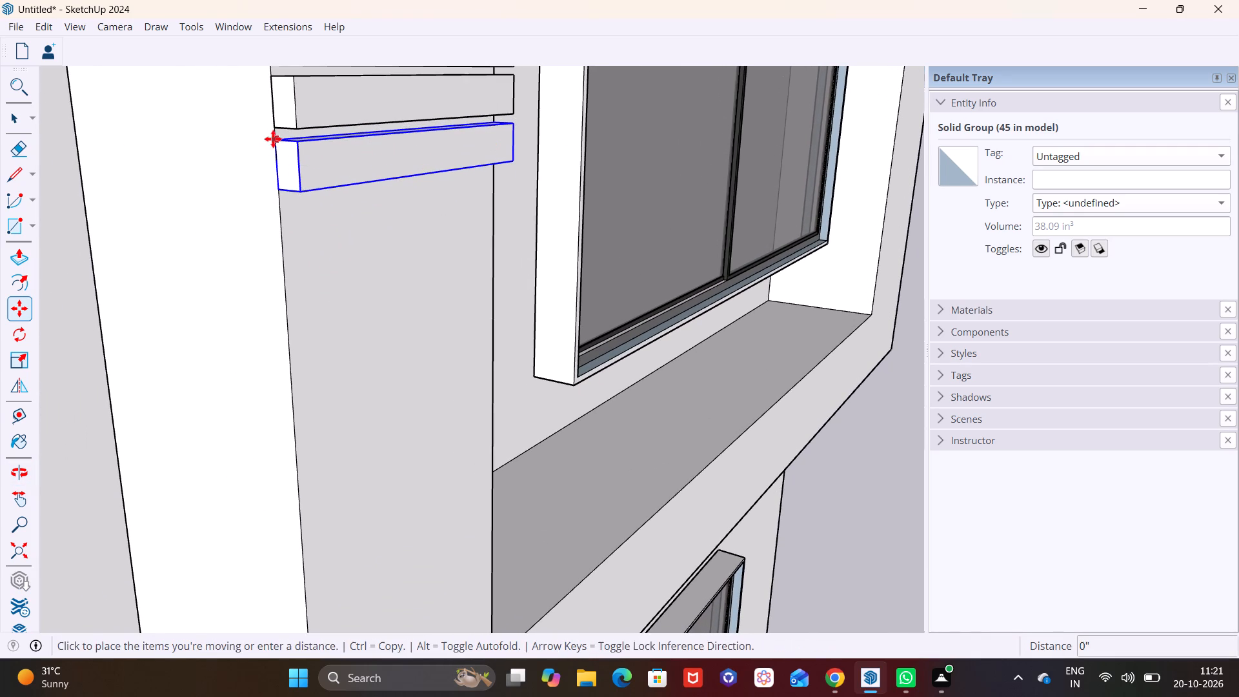
click(272, 199)
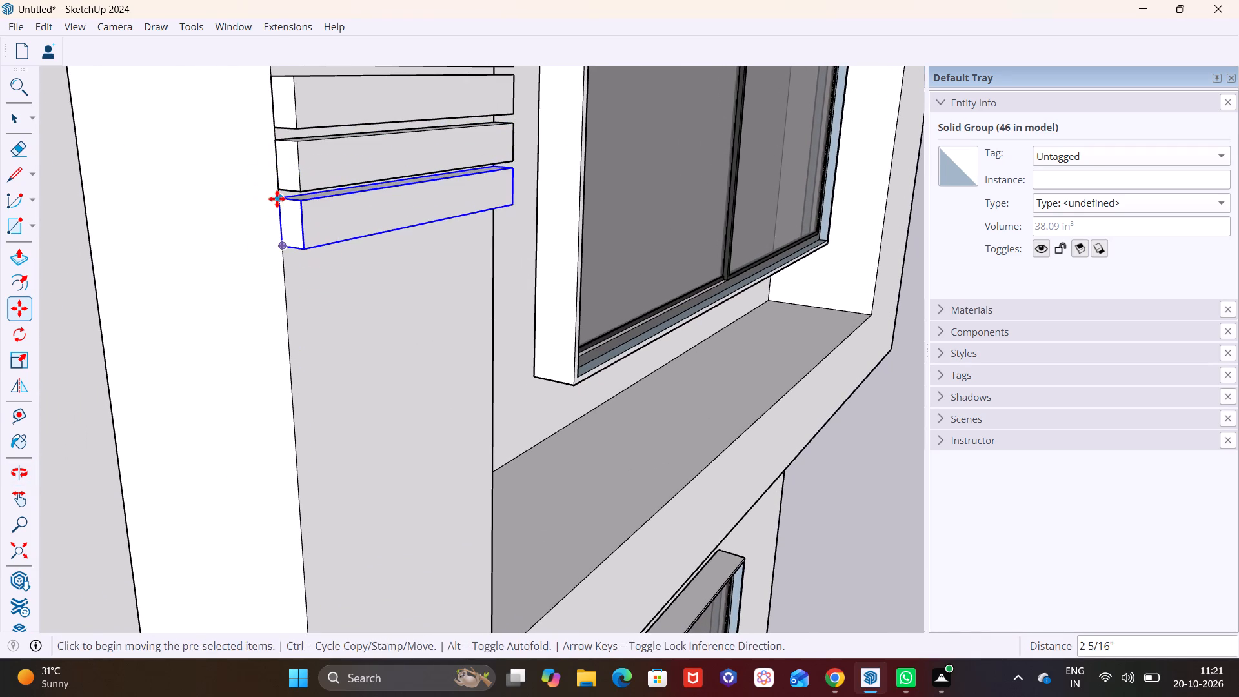
click(277, 199)
click(282, 256)
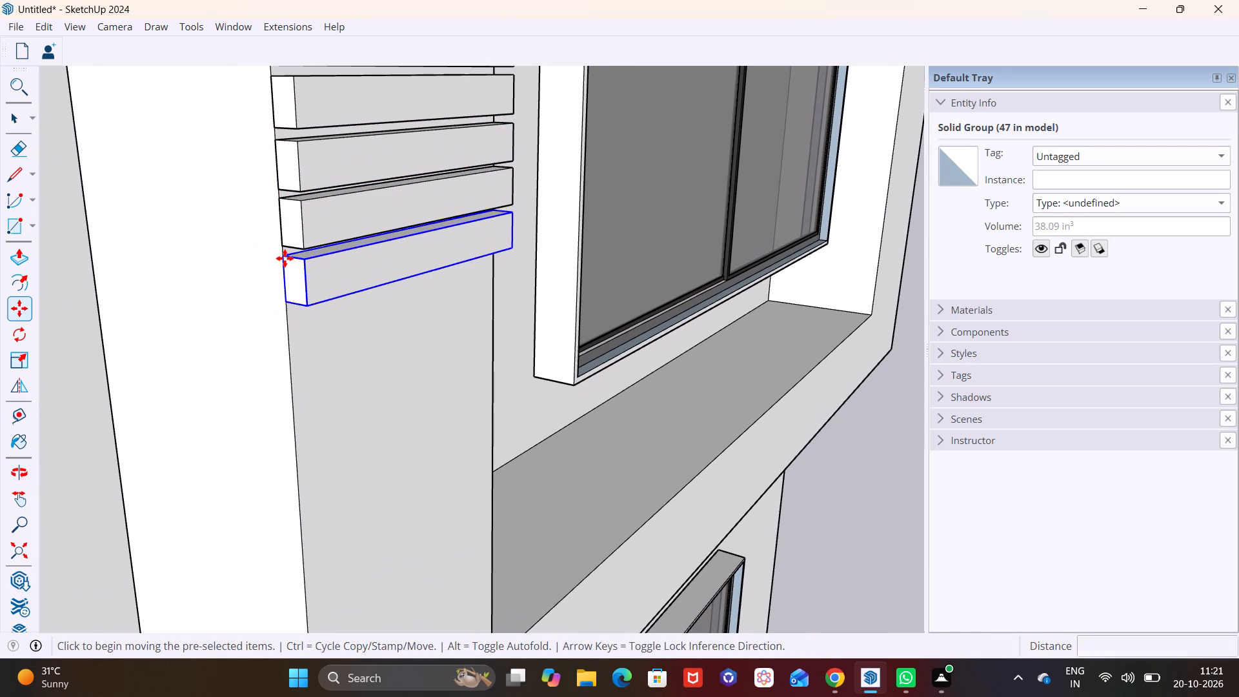
click(285, 258)
click(282, 310)
Add three more strip copies down the right post, the second and third by about 2 7/16" and 2 1/2".
shift+middle_drag(336, 275, 321, 222)
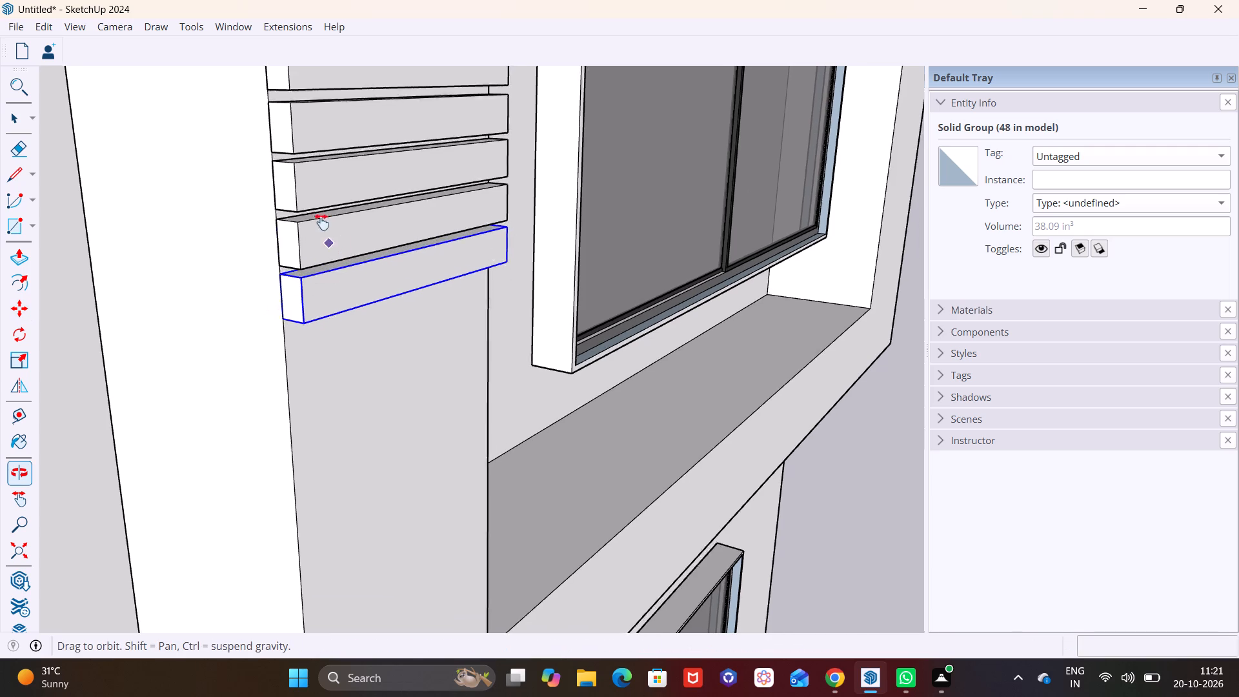
shift+middle_drag(321, 222, 265, 121)
click(219, 159)
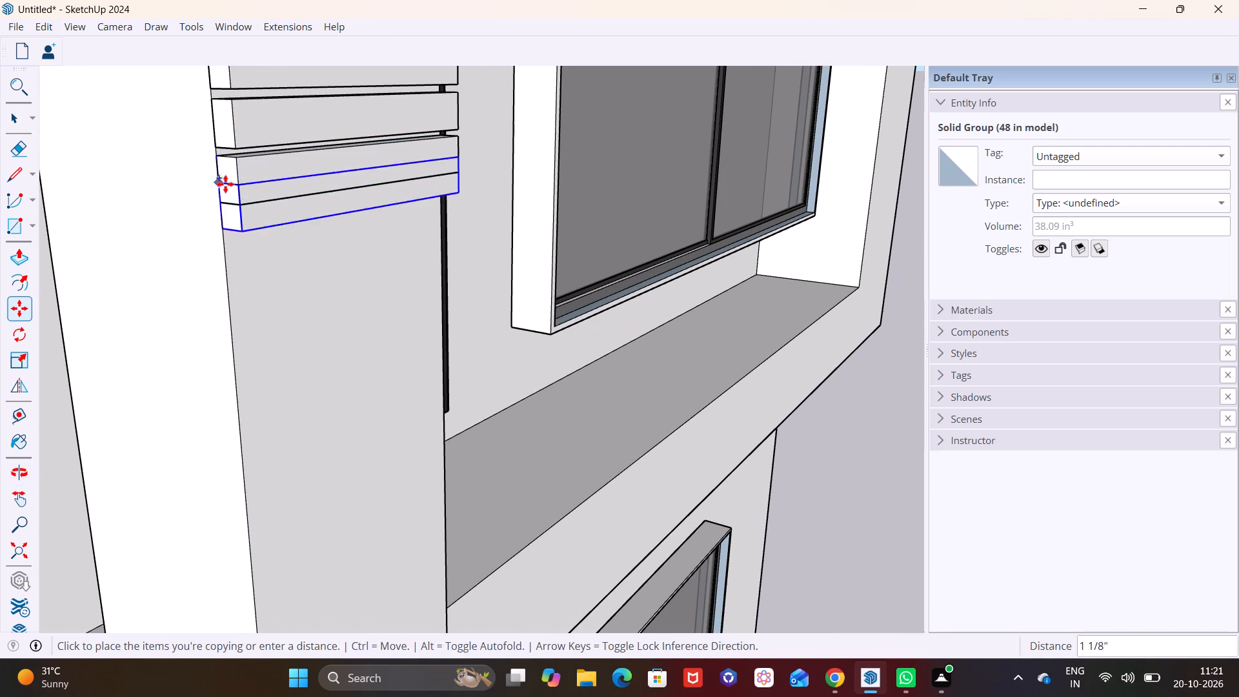
click(226, 215)
click(225, 214)
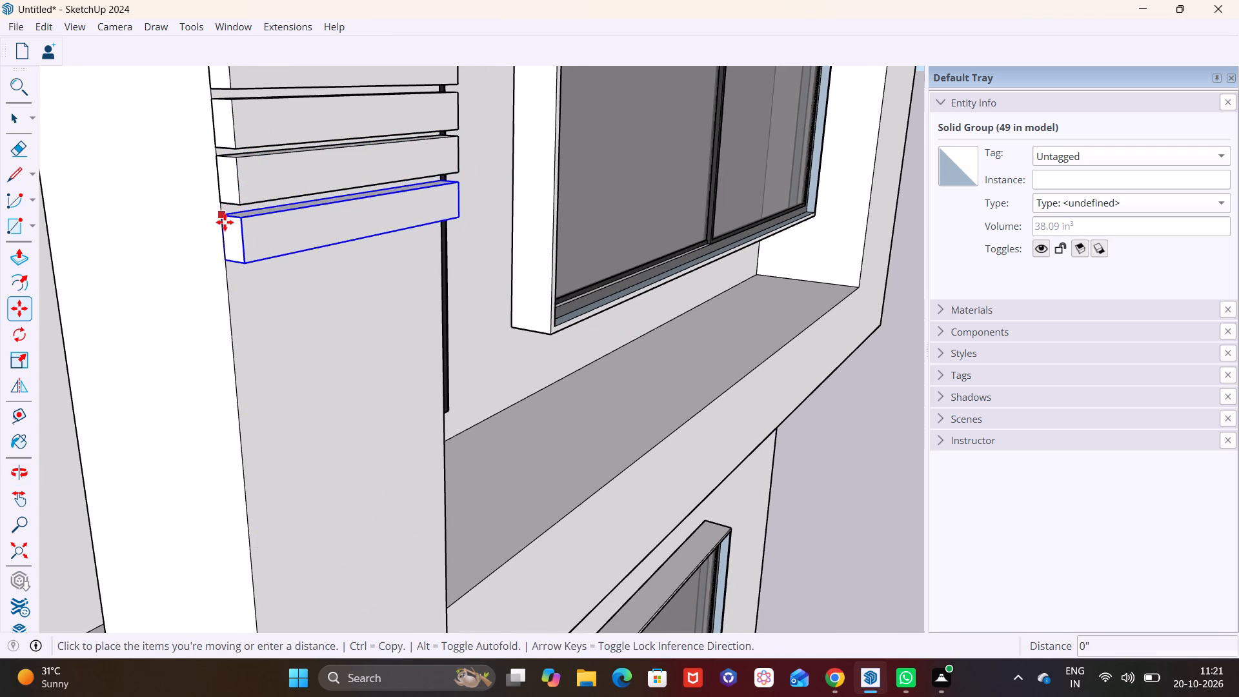
click(225, 270)
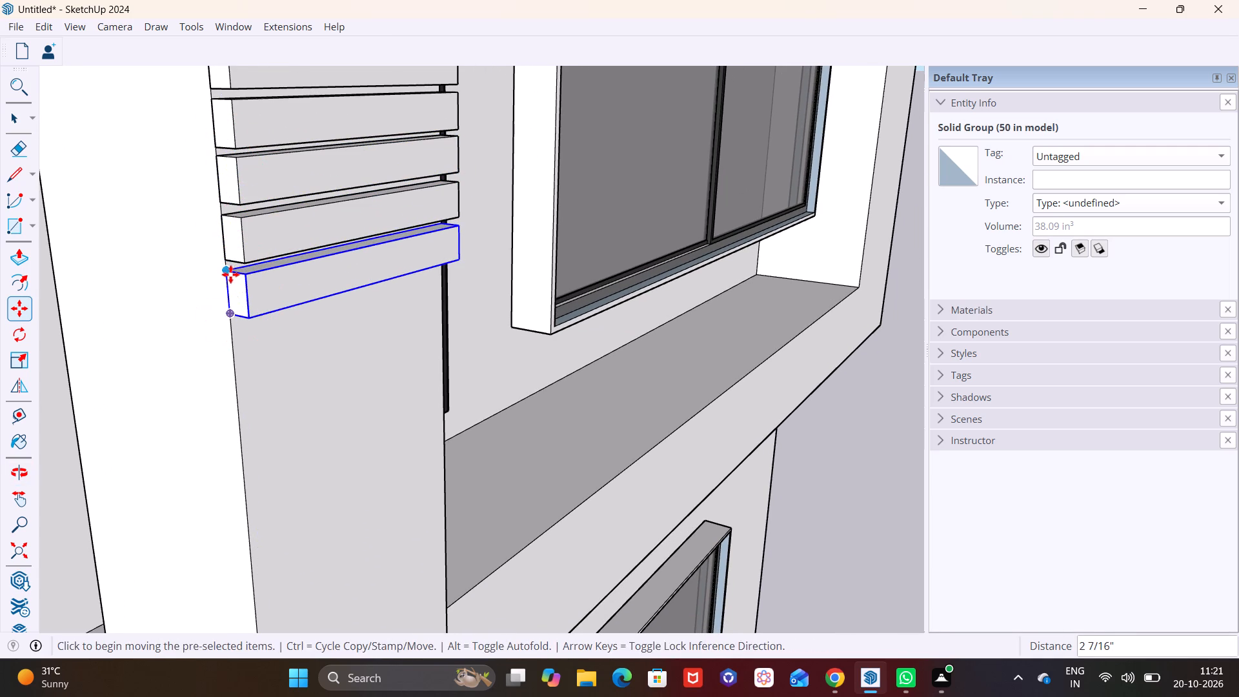
click(229, 271)
click(232, 327)
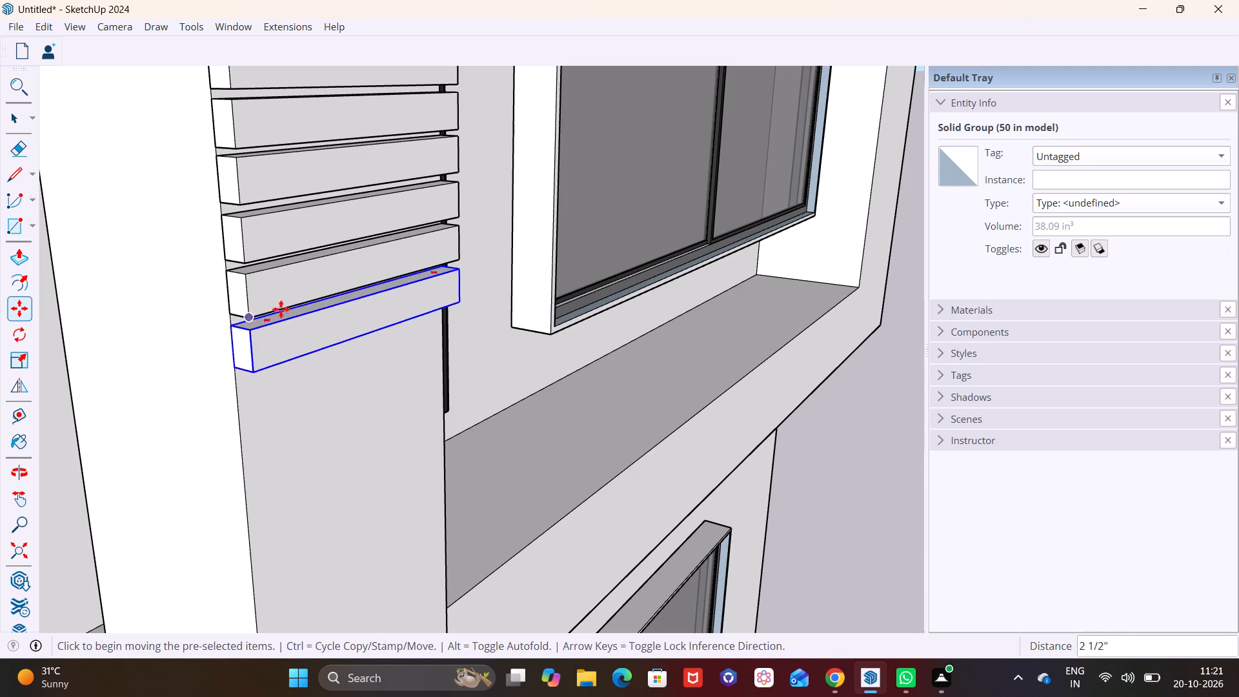
Add four more strip copies below the lowest strip on the right post, the first three each by about 2 1/2".
shift+middle_drag(290, 305, 267, 121)
click(206, 136)
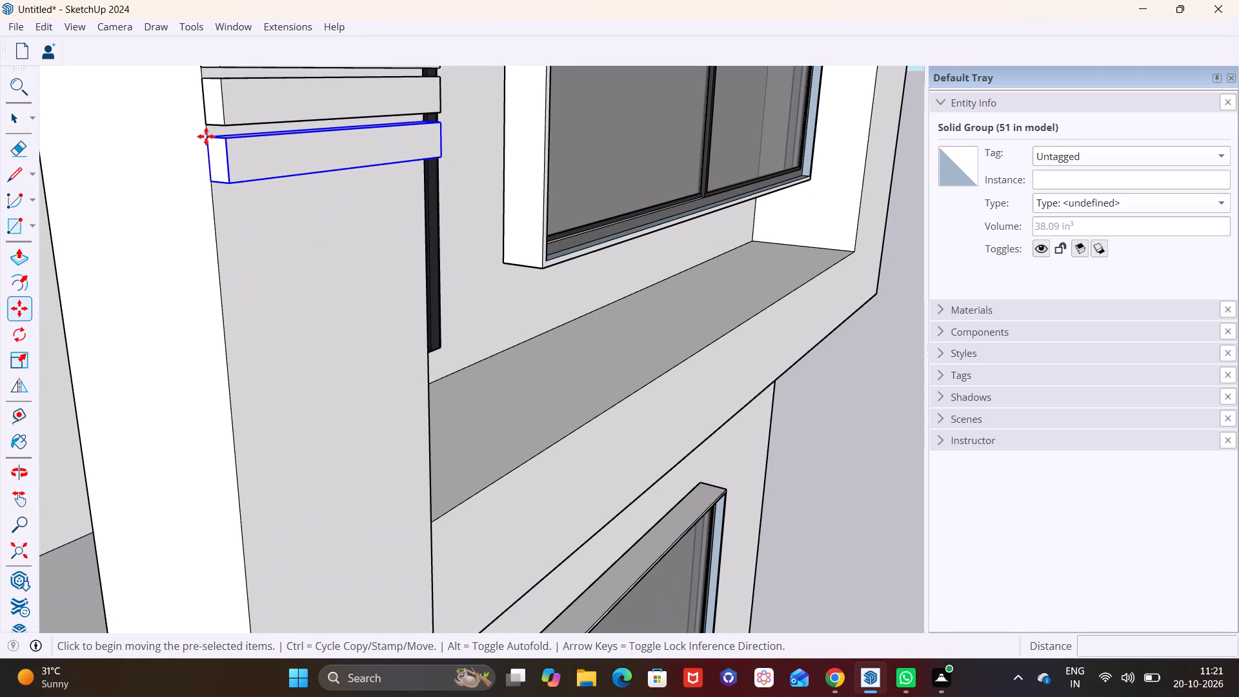
click(218, 194)
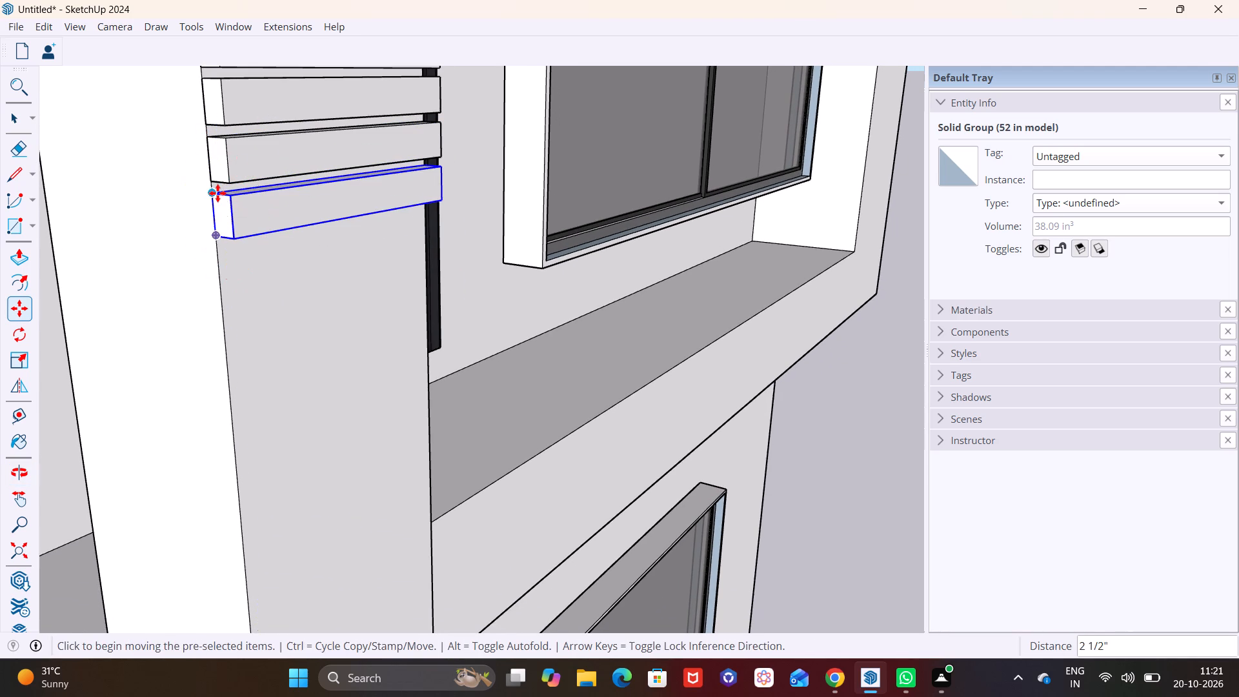
click(216, 192)
click(223, 248)
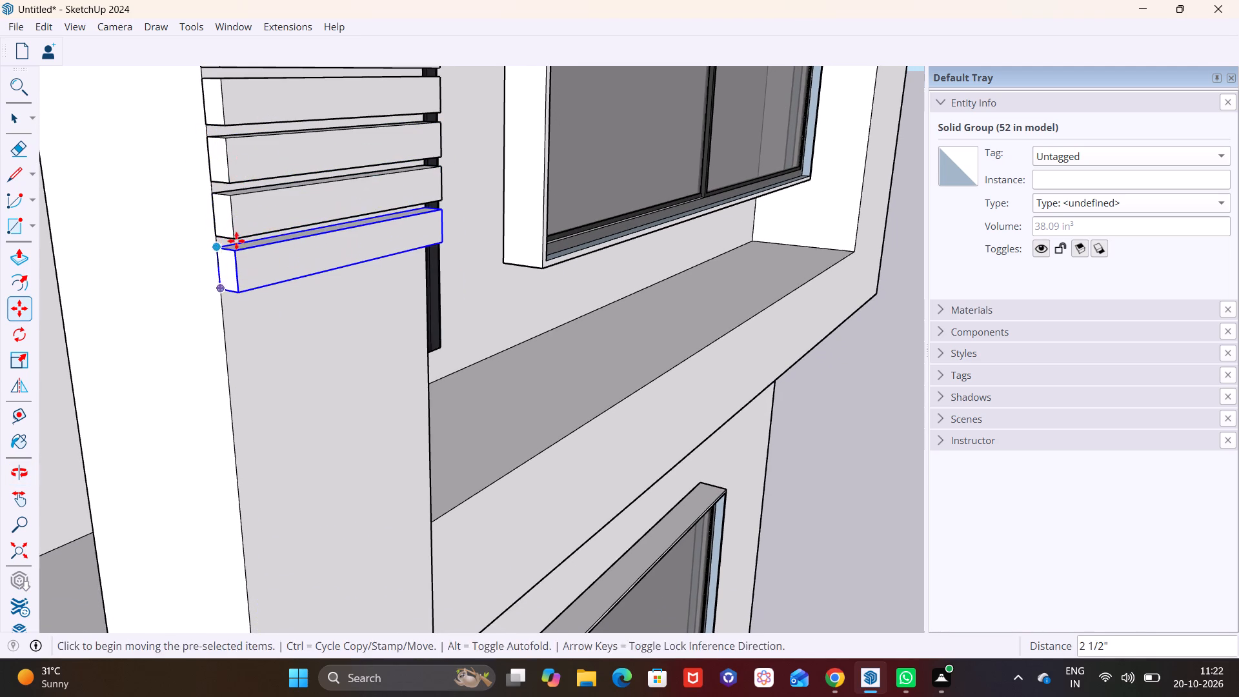
shift+middle_drag(274, 228, 238, 106)
click(184, 124)
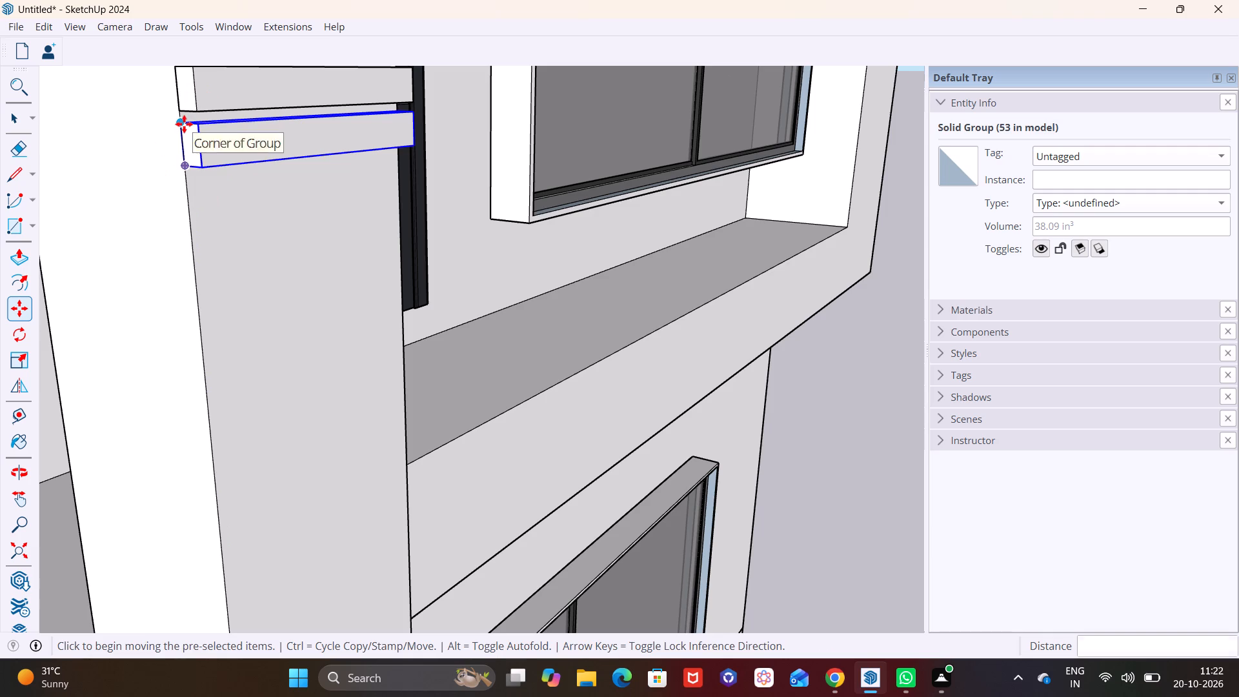
click(193, 176)
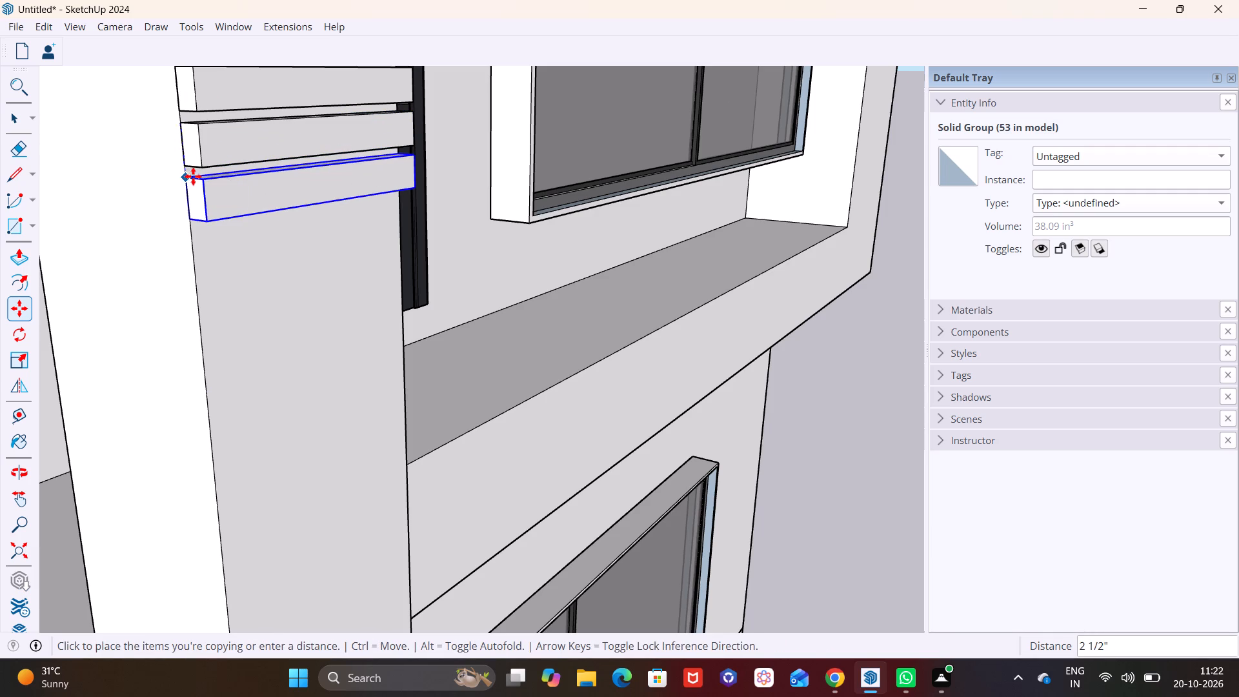
click(187, 177)
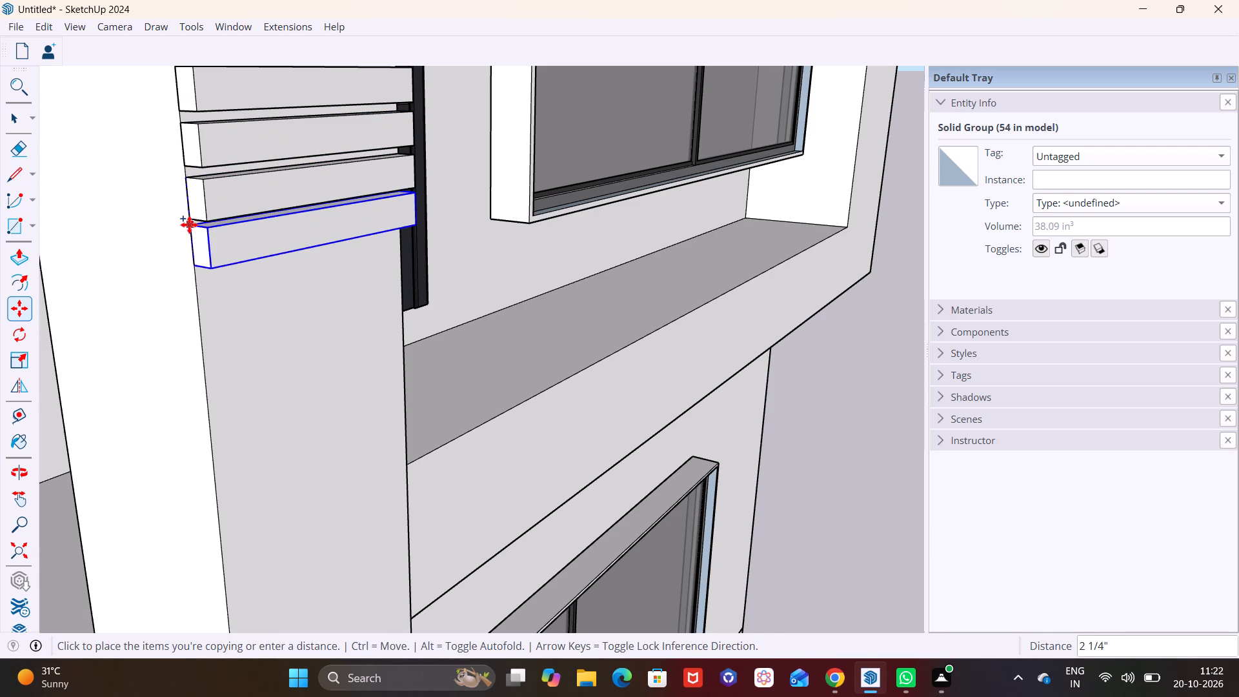
click(189, 226)
Add two more strip copies down the right post, the first by about 2 1/2".
shift+middle_drag(265, 228, 232, 117)
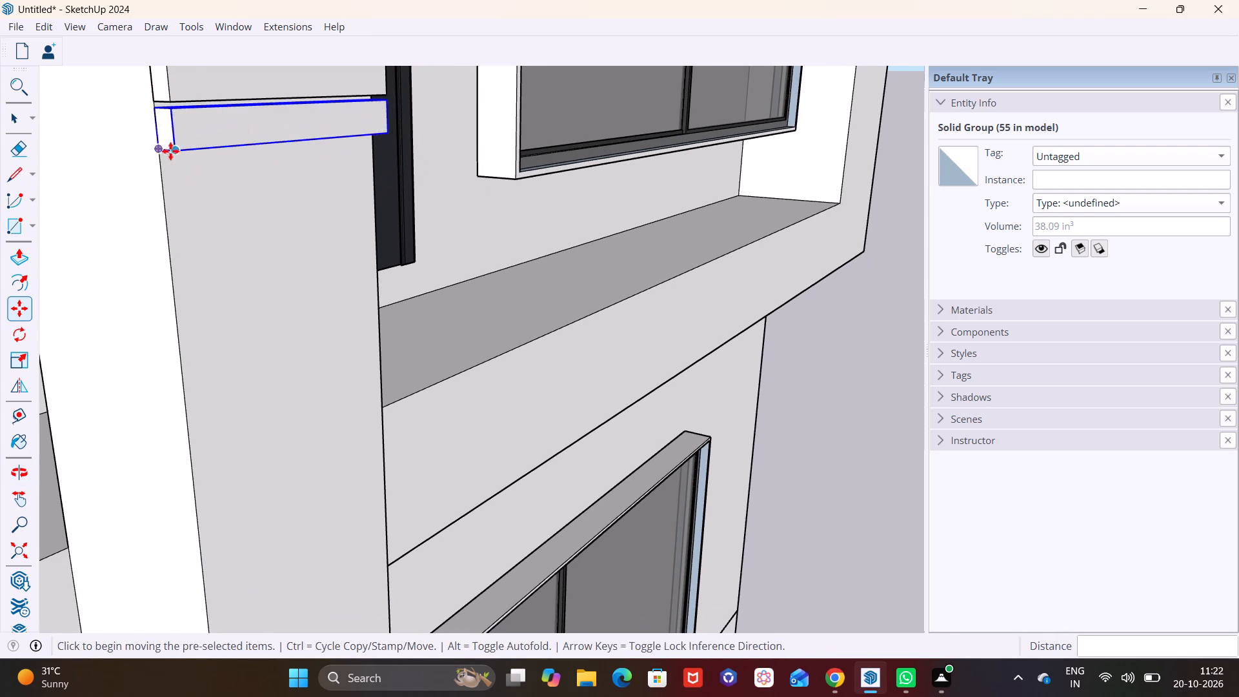
click(157, 114)
click(163, 161)
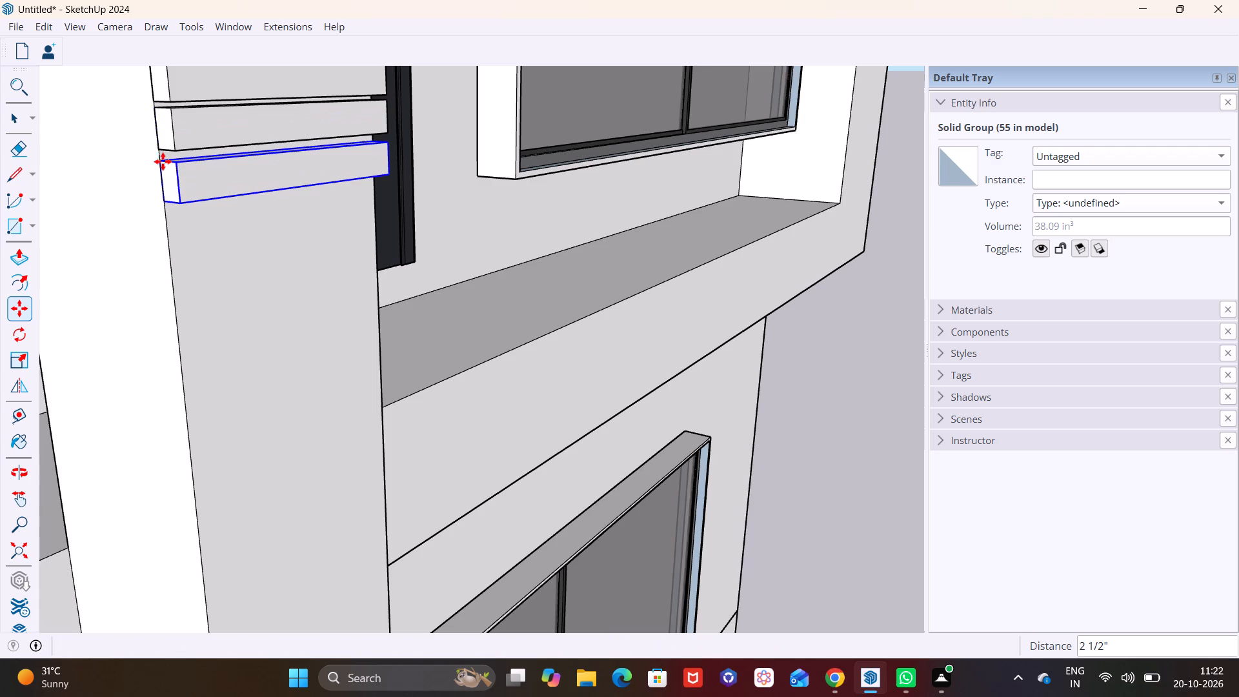
click(161, 161)
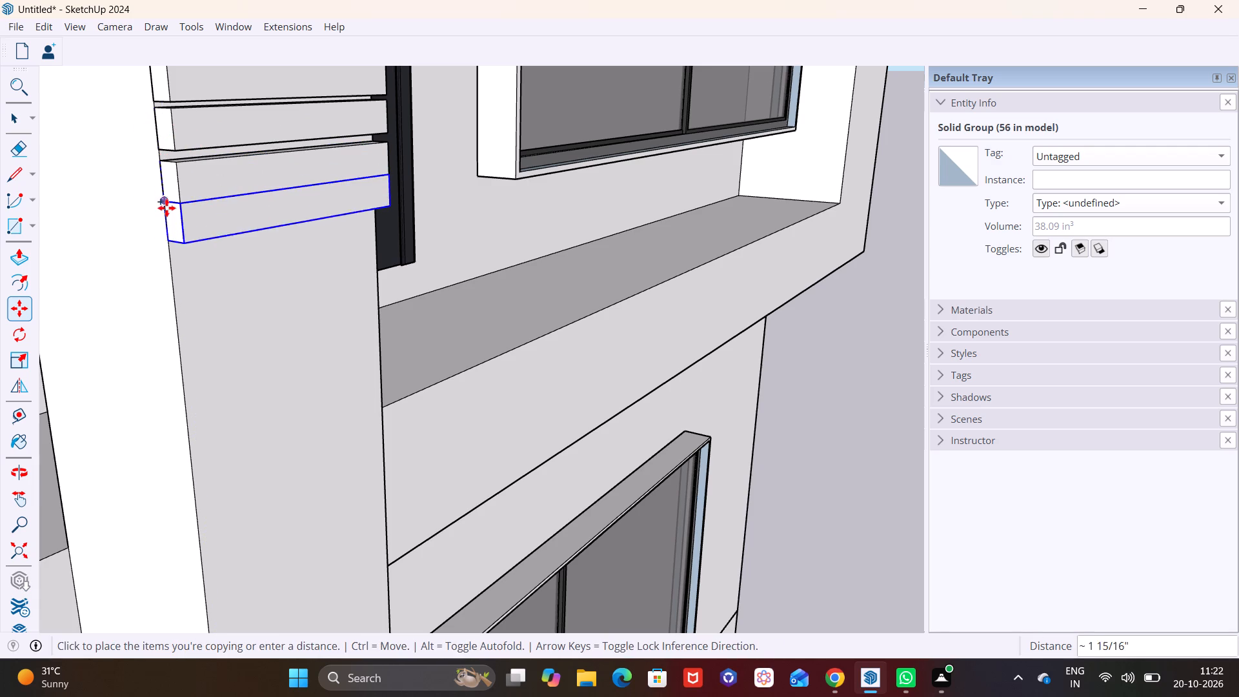
click(168, 213)
Add three more strip copies down the right post, the second and third by about 2 9/16" and 2 1/2".
shift+middle_drag(236, 214, 209, 83)
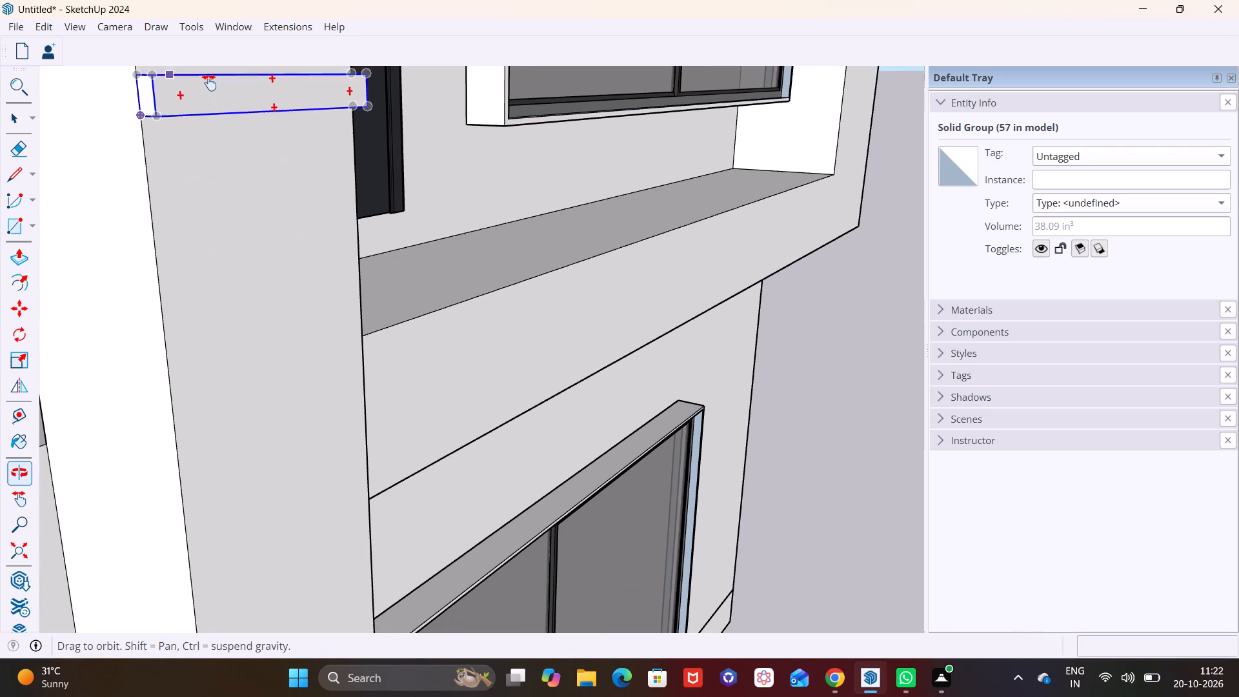
shift+middle_drag(209, 83, 208, 81)
click(139, 72)
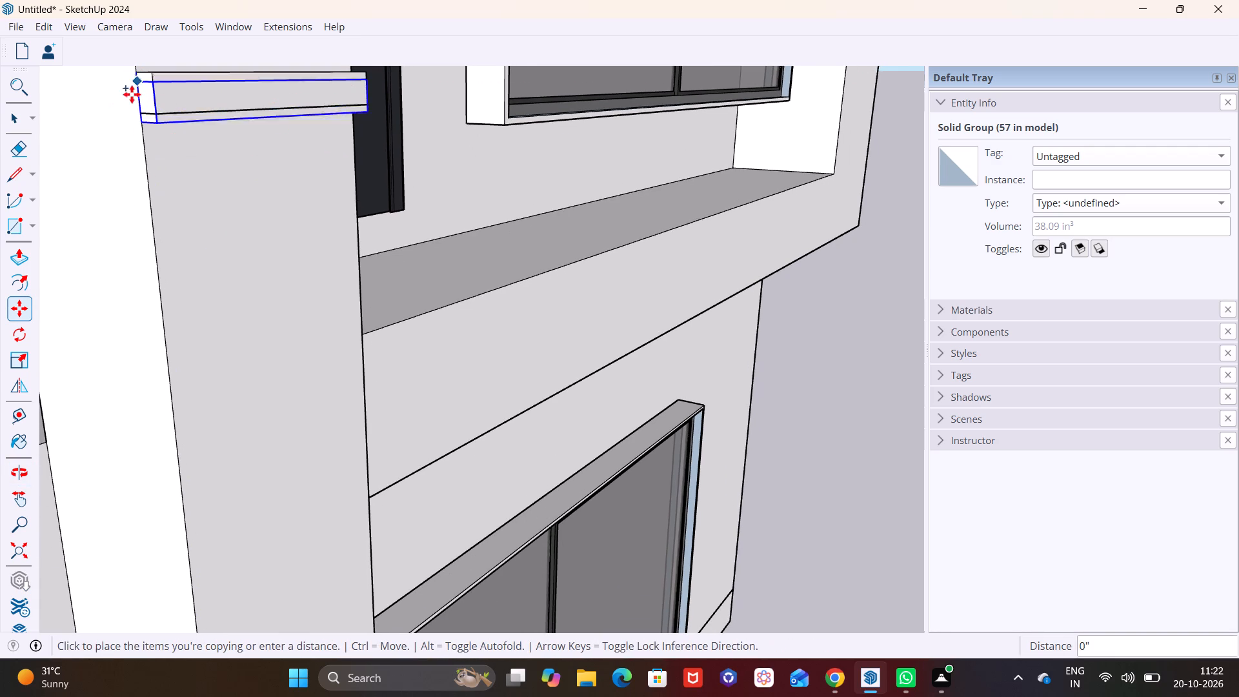
click(139, 123)
click(137, 123)
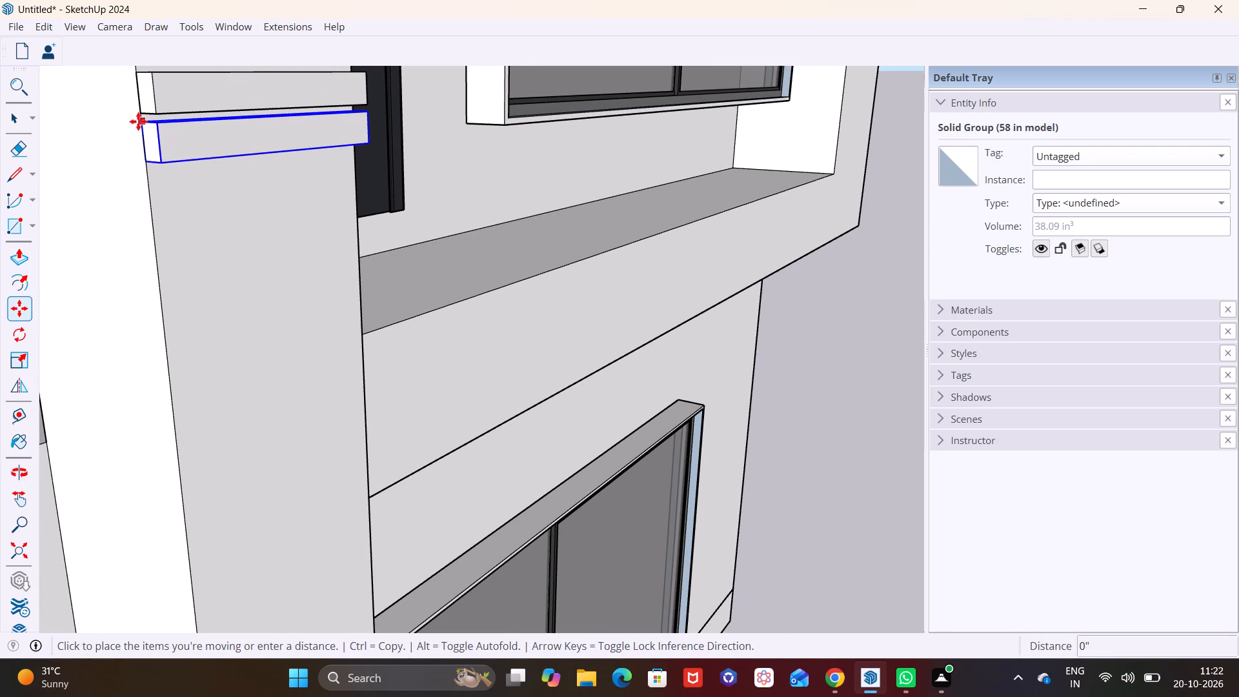
click(151, 173)
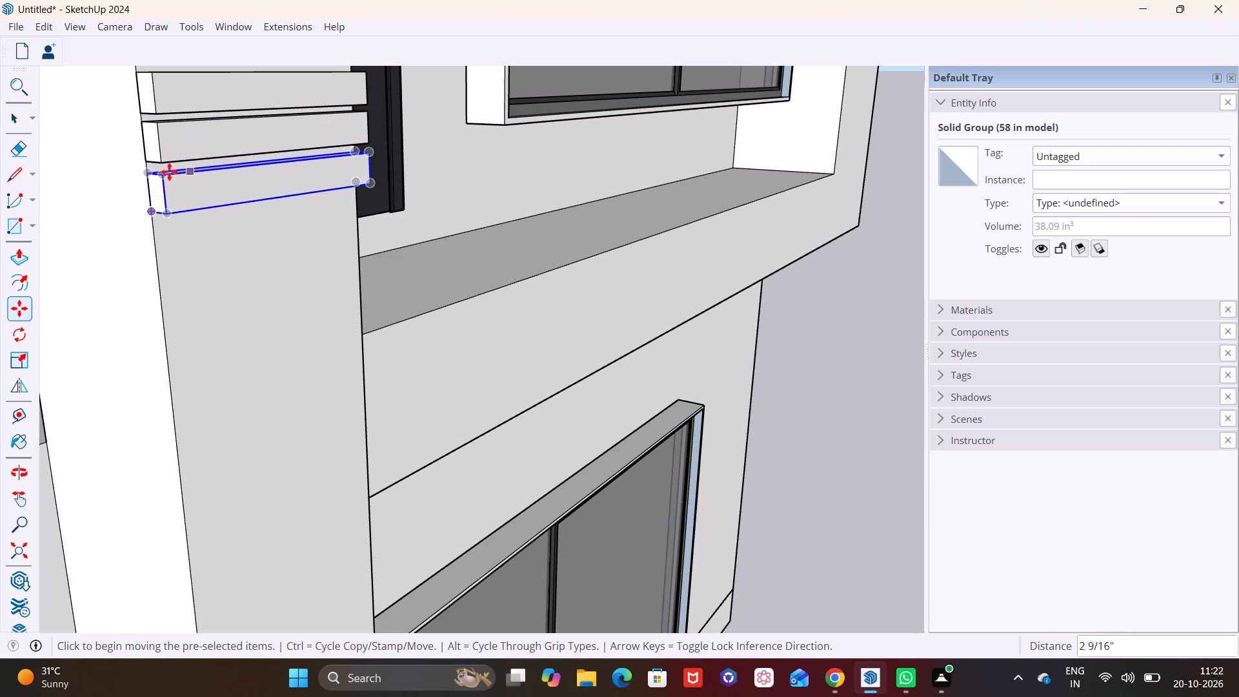
click(148, 175)
click(152, 222)
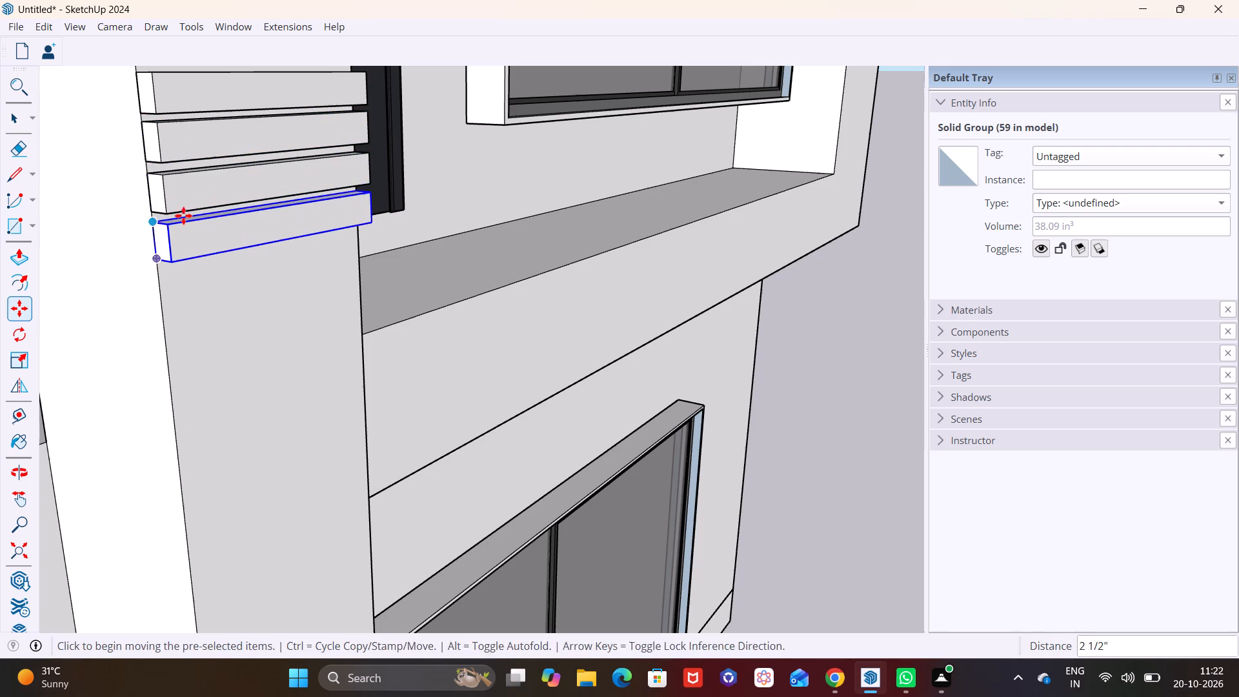
Add five more strip copies down the right post, the first four by about 2 7/16", 2 5/8", 2 1/2" and 2 11/16".
middle_drag(201, 216, 170, 78)
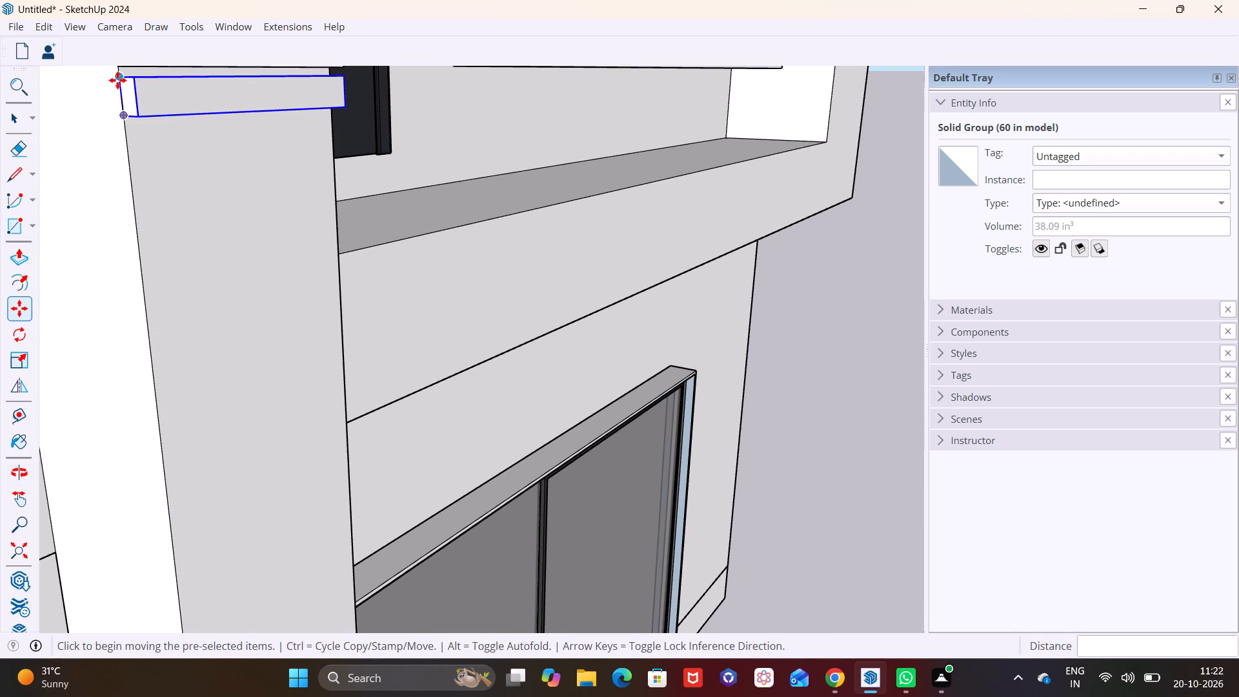
click(117, 80)
click(132, 125)
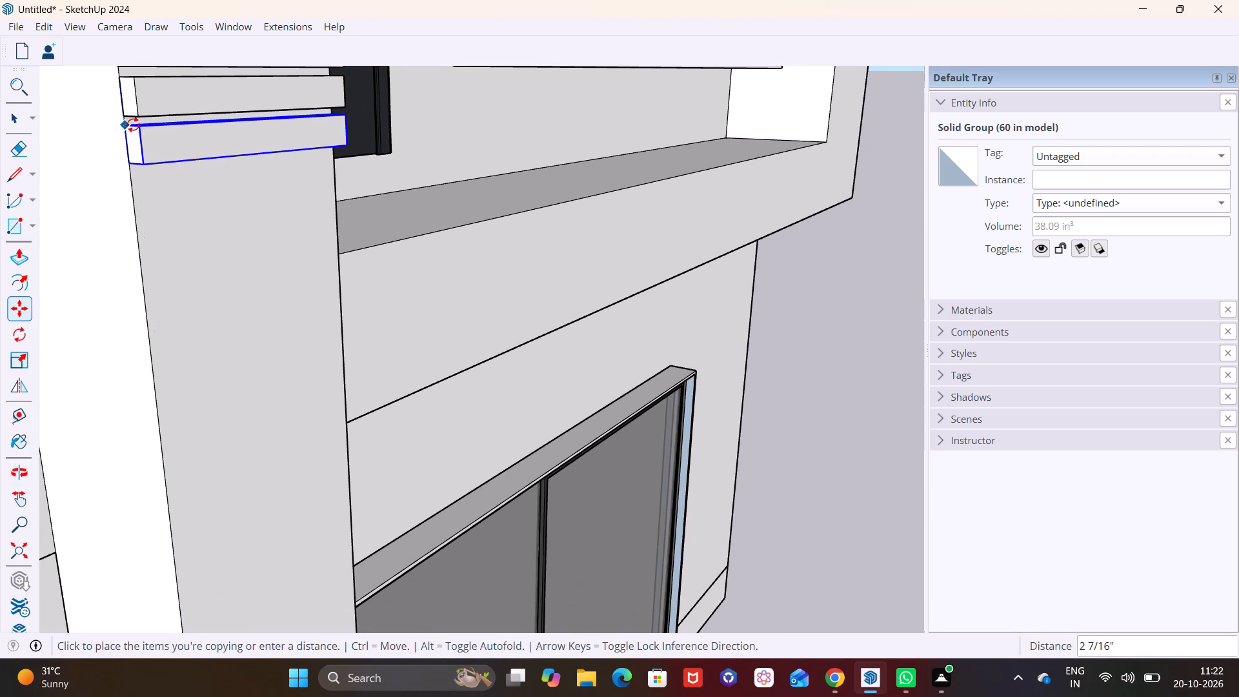
click(126, 125)
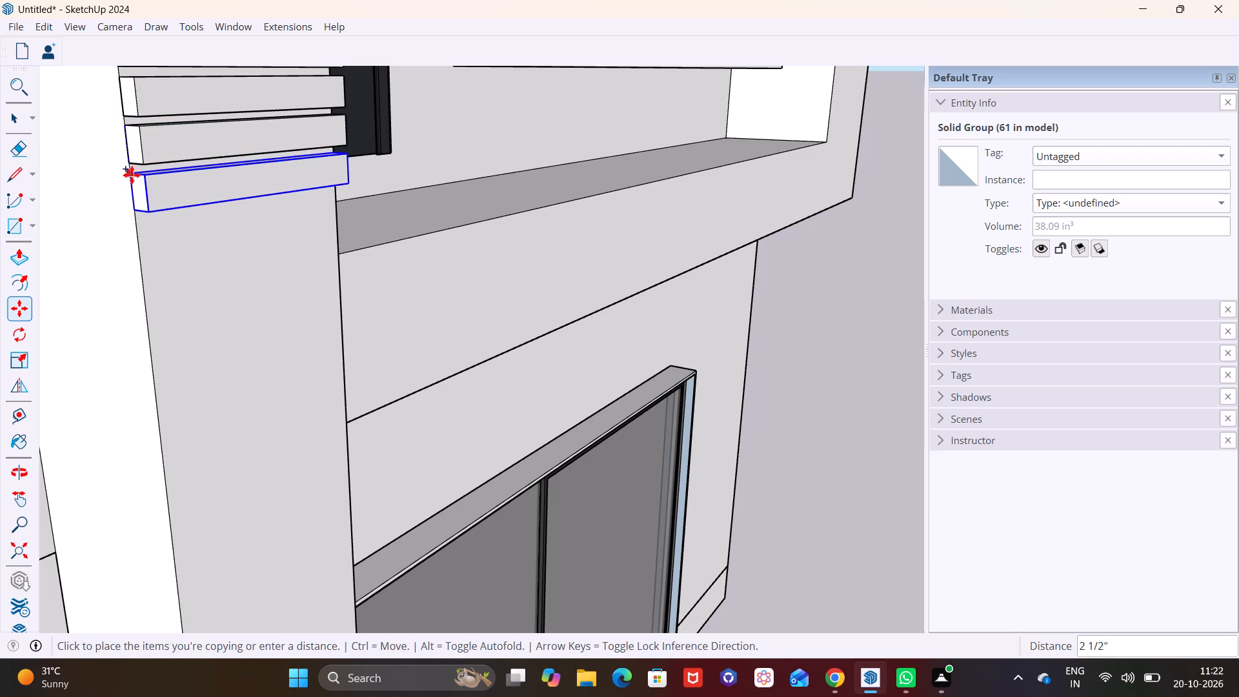
click(132, 176)
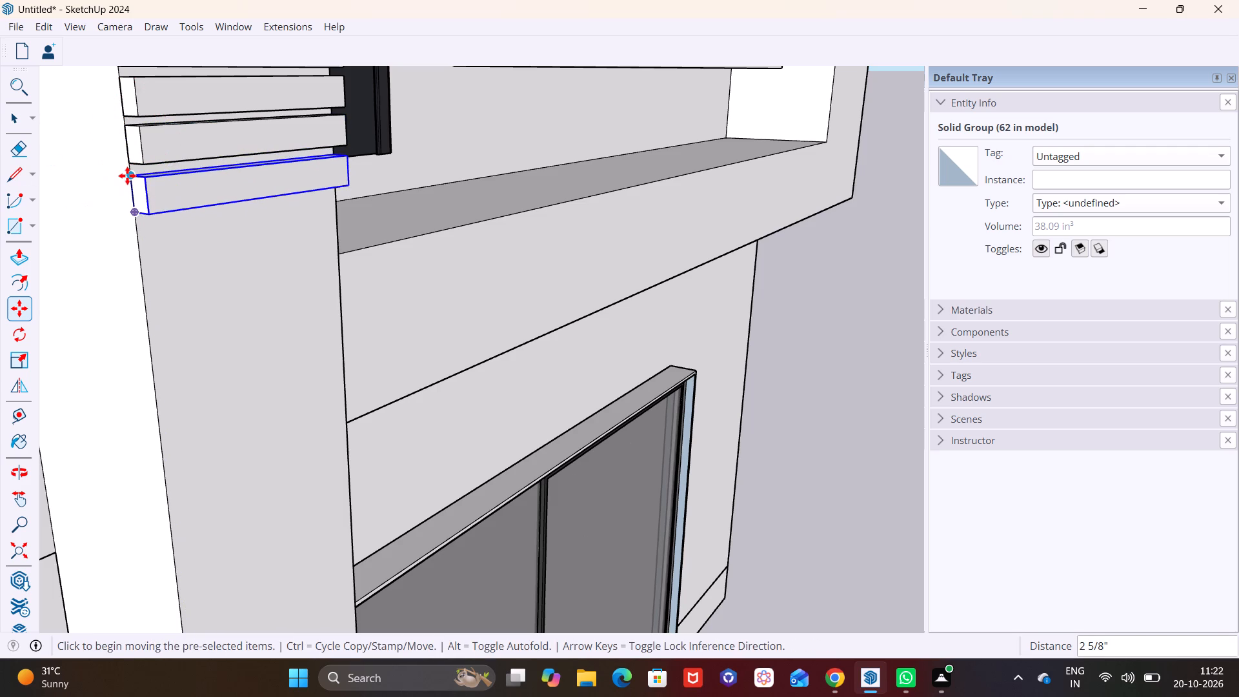
click(127, 176)
click(132, 223)
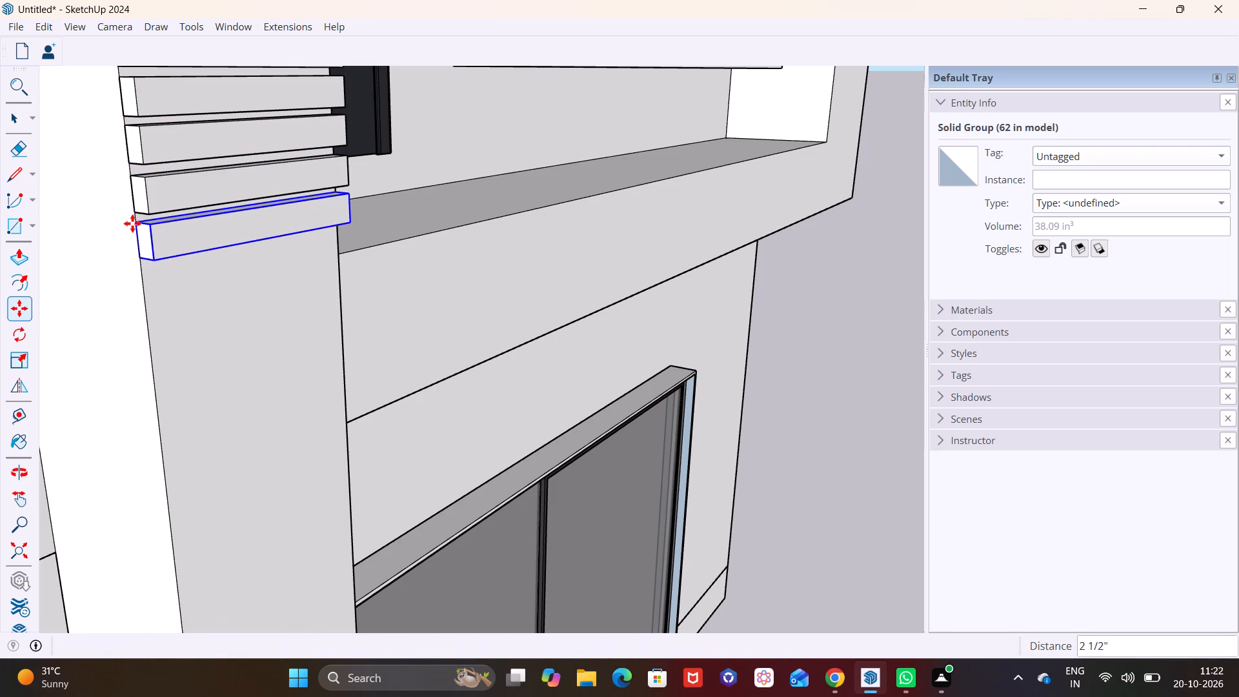
click(136, 220)
click(136, 272)
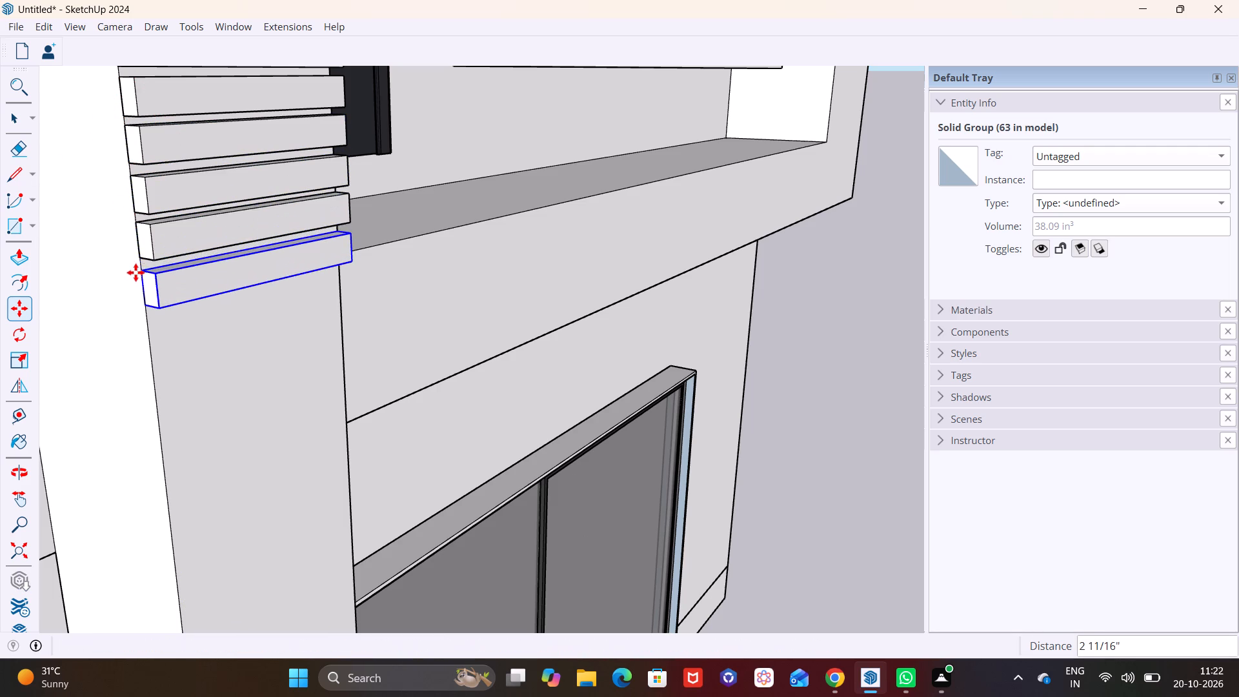
click(141, 268)
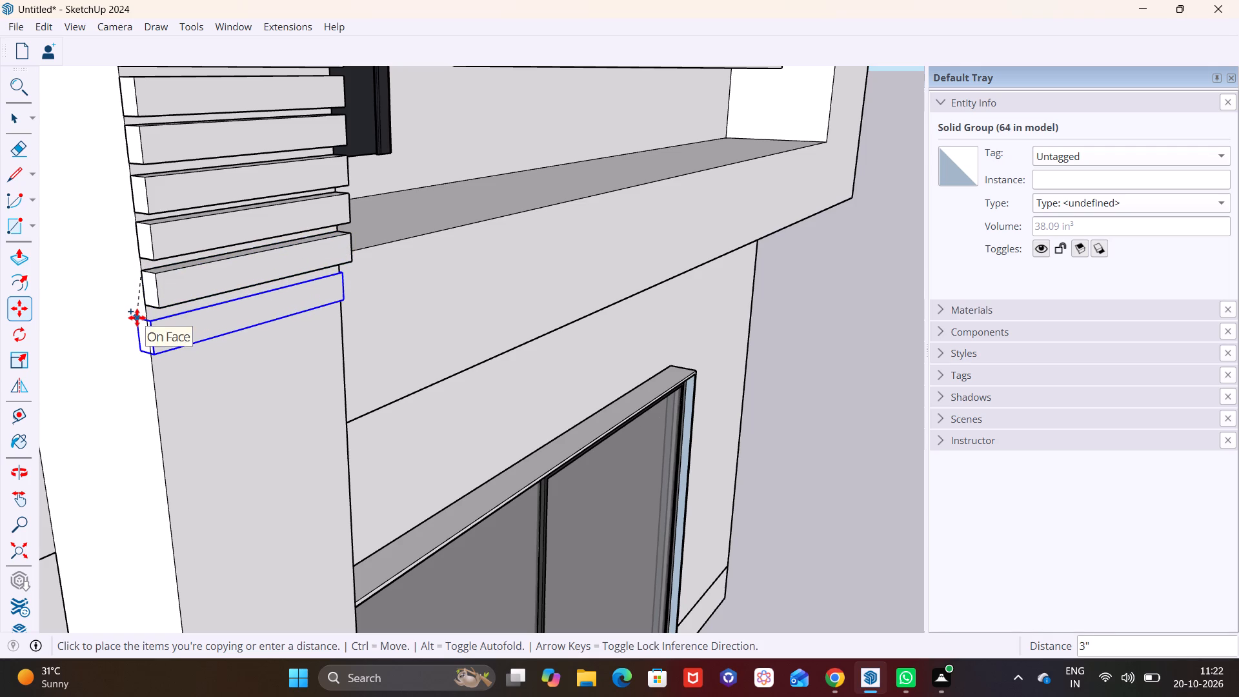
click(143, 321)
Add four more strip copies down the right post, the last three by about 2 9/16", 2 3/4" and 2 9/16".
scroll(230, 254, down, 3)
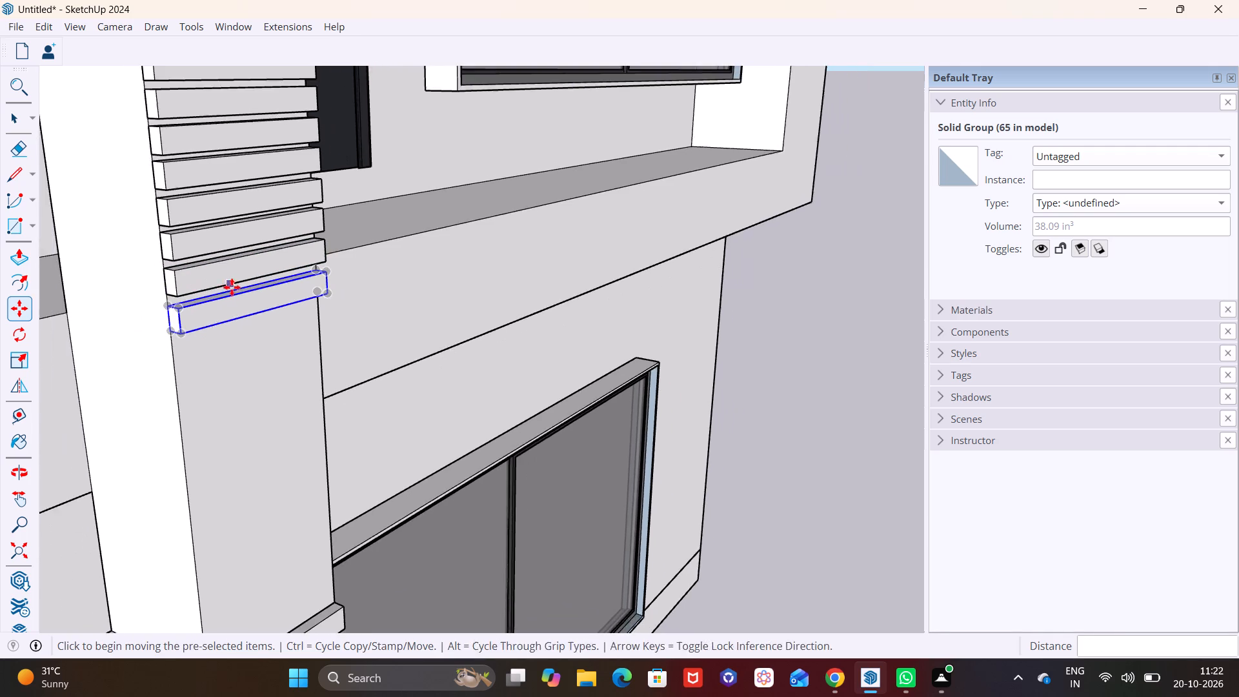
shift+middle_drag(222, 277, 171, 140)
scroll(128, 148, up, 3)
click(106, 172)
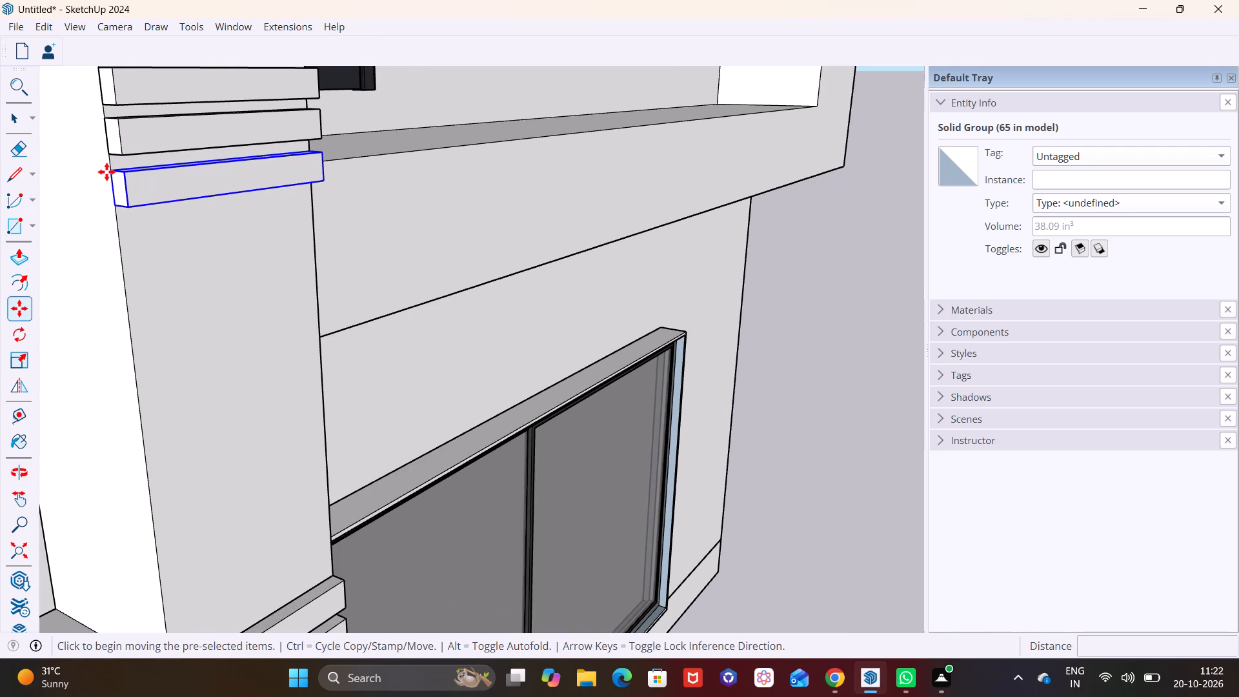
click(111, 170)
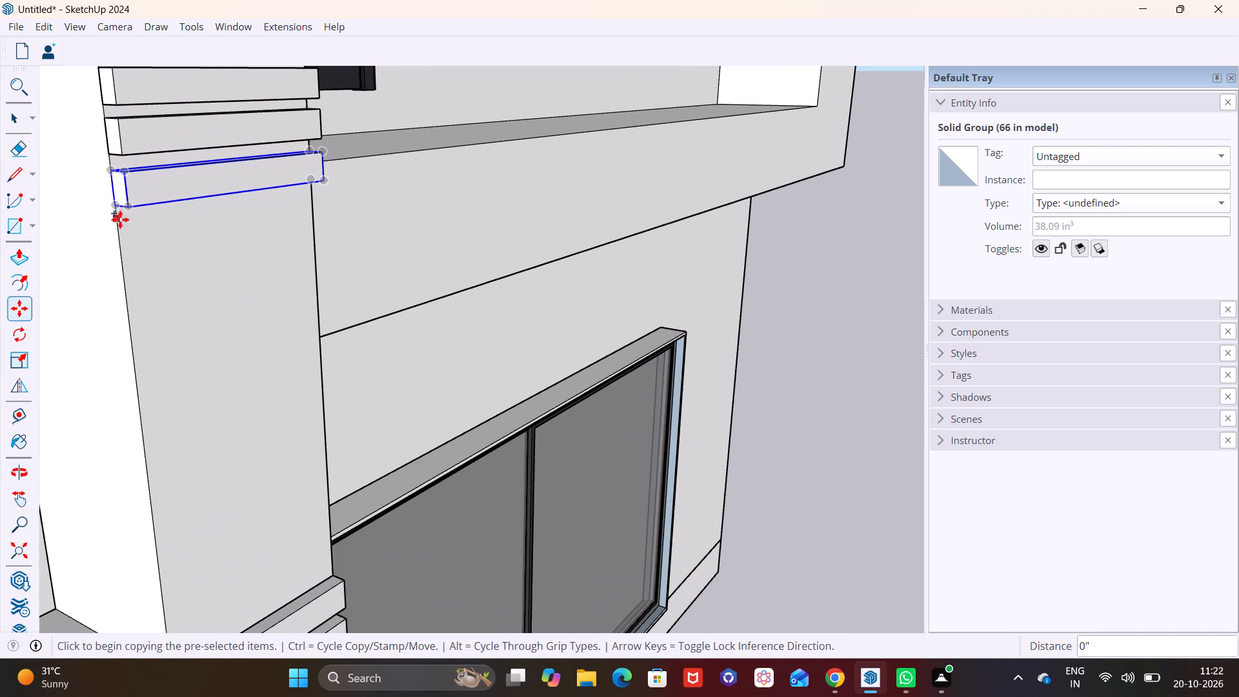
click(110, 171)
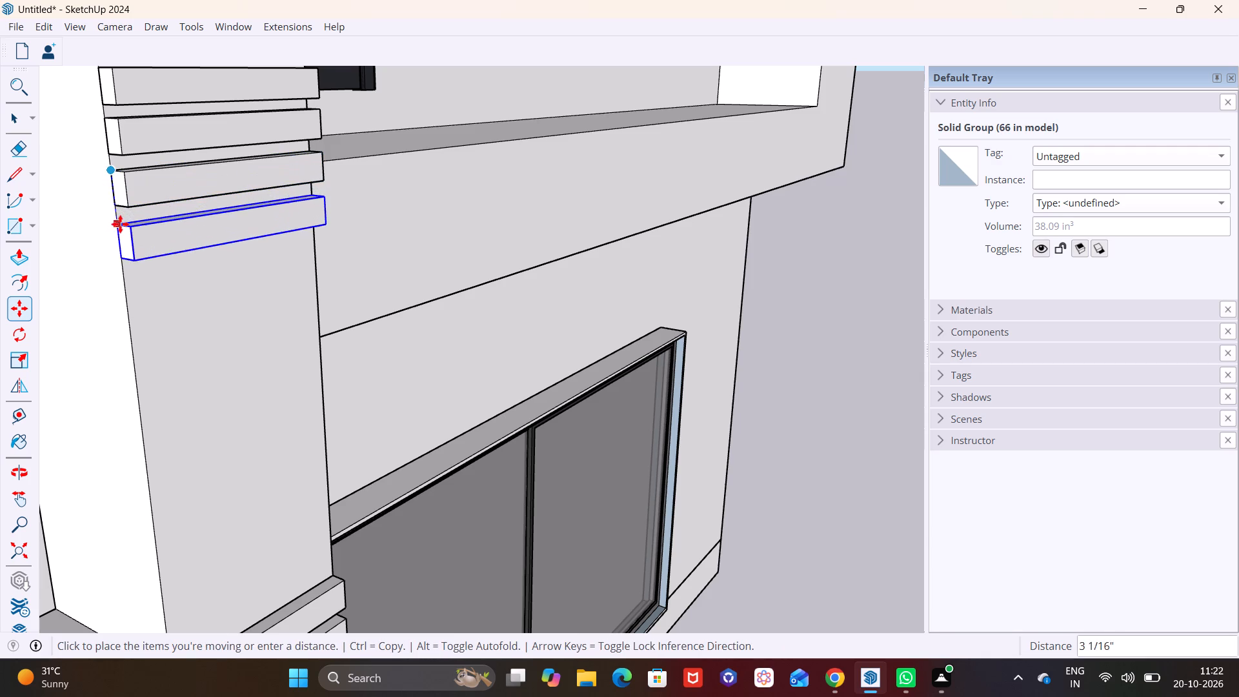
click(119, 213)
click(119, 214)
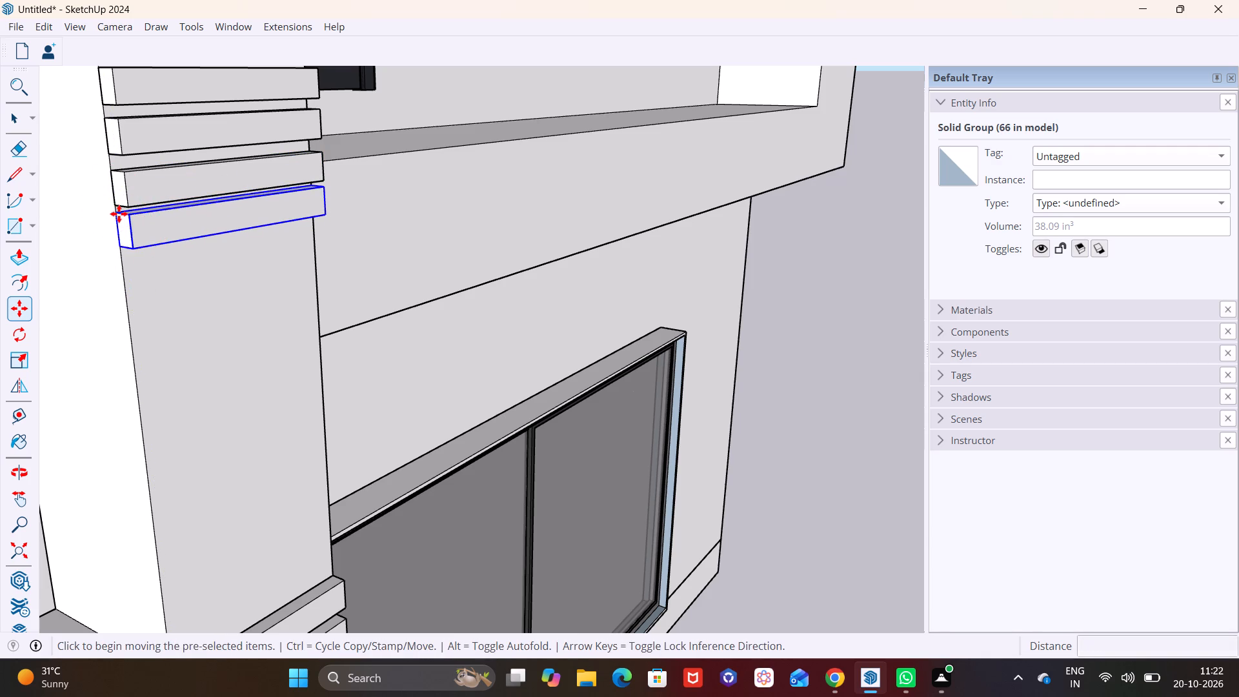
click(118, 257)
click(122, 257)
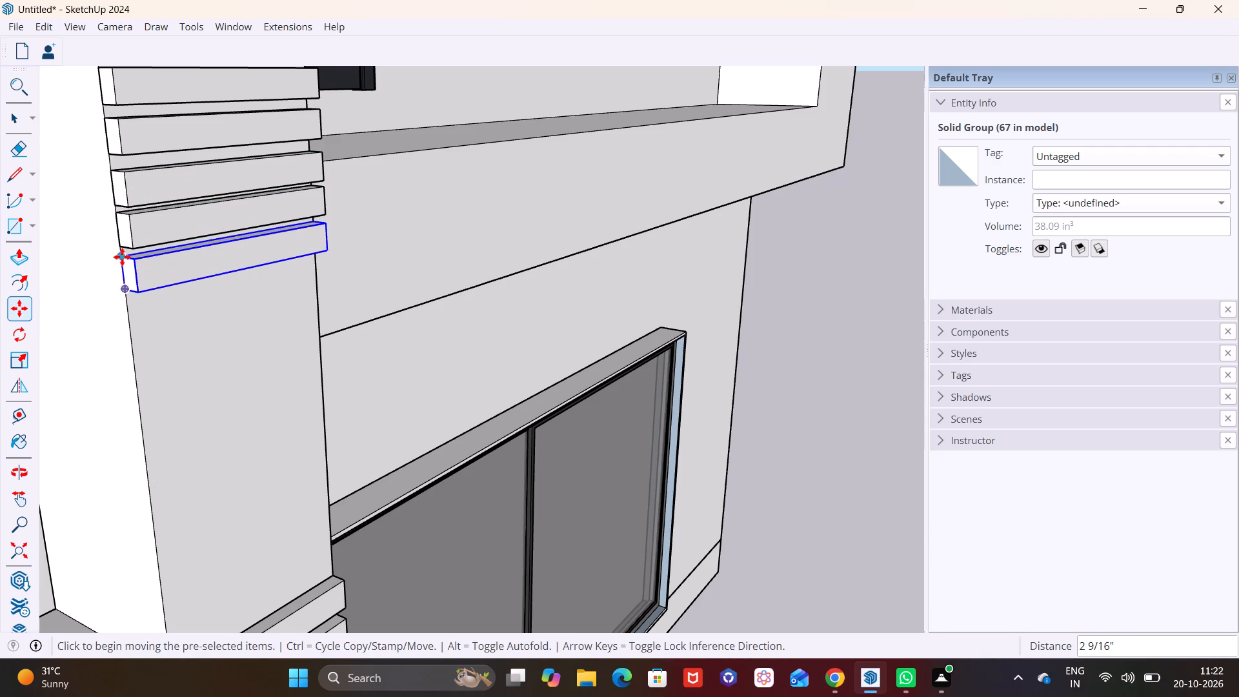
click(126, 303)
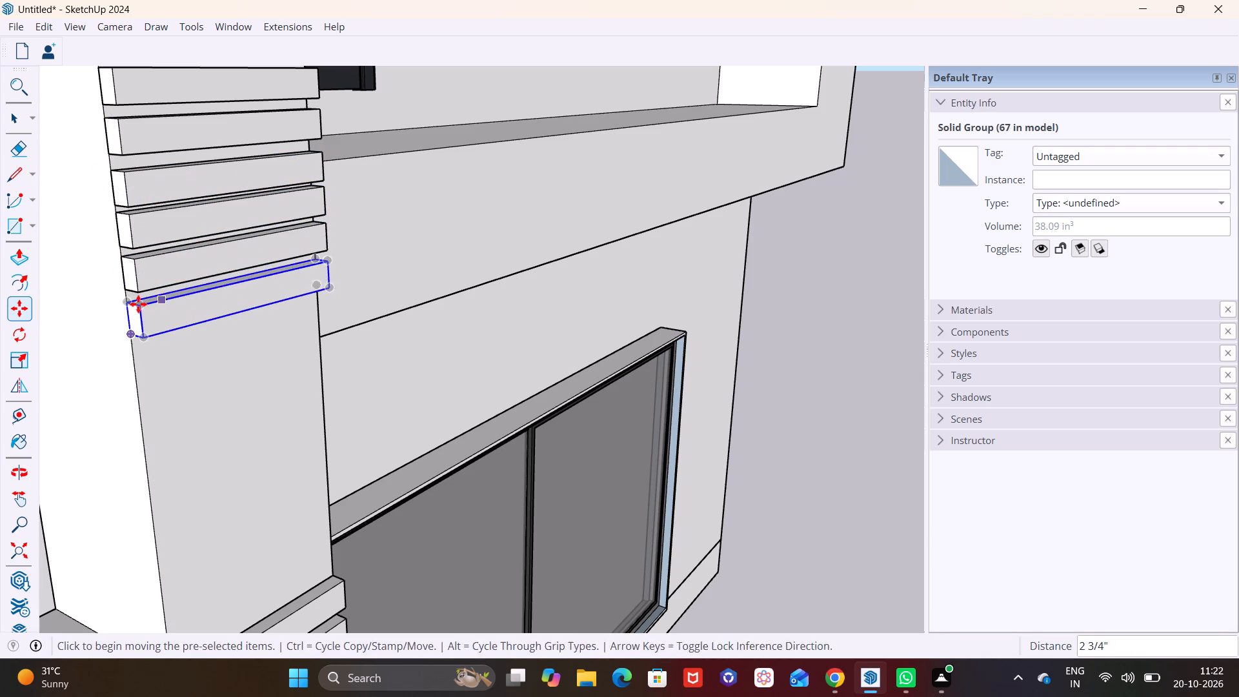
click(127, 305)
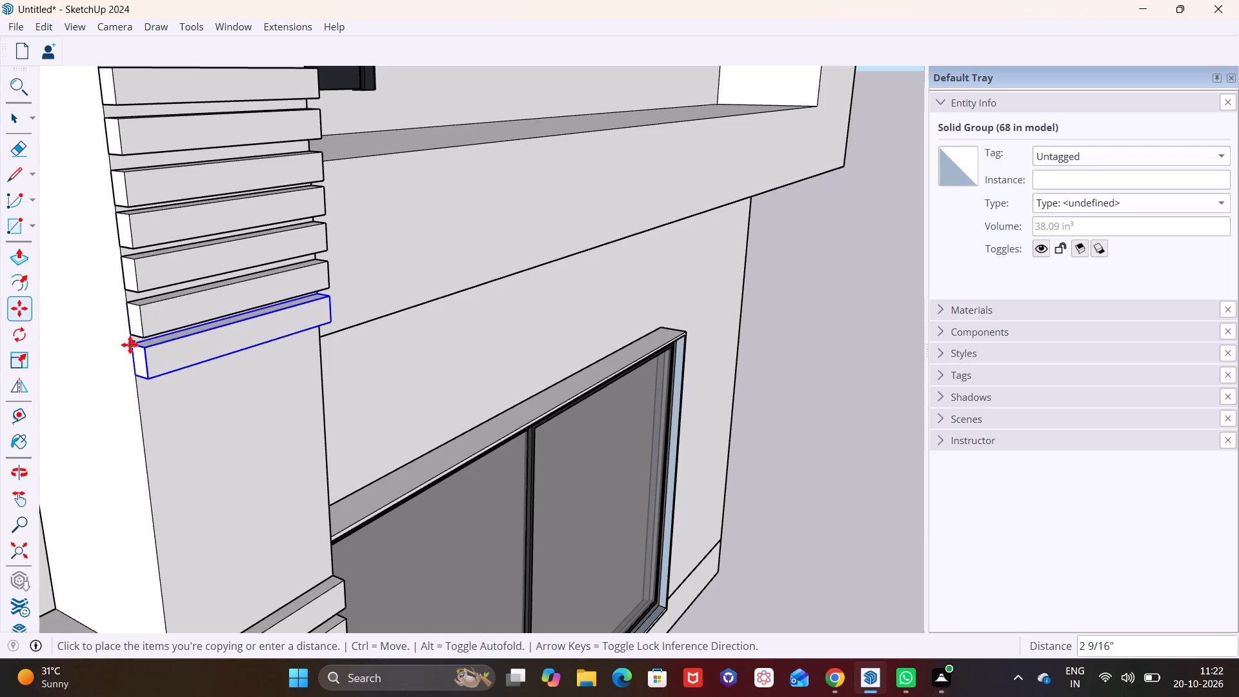
click(130, 345)
Add five more strip copies down the right post, the second and third by about 2 11/16" and 2 13/16".
shift+middle_drag(164, 333, 140, 143)
click(110, 155)
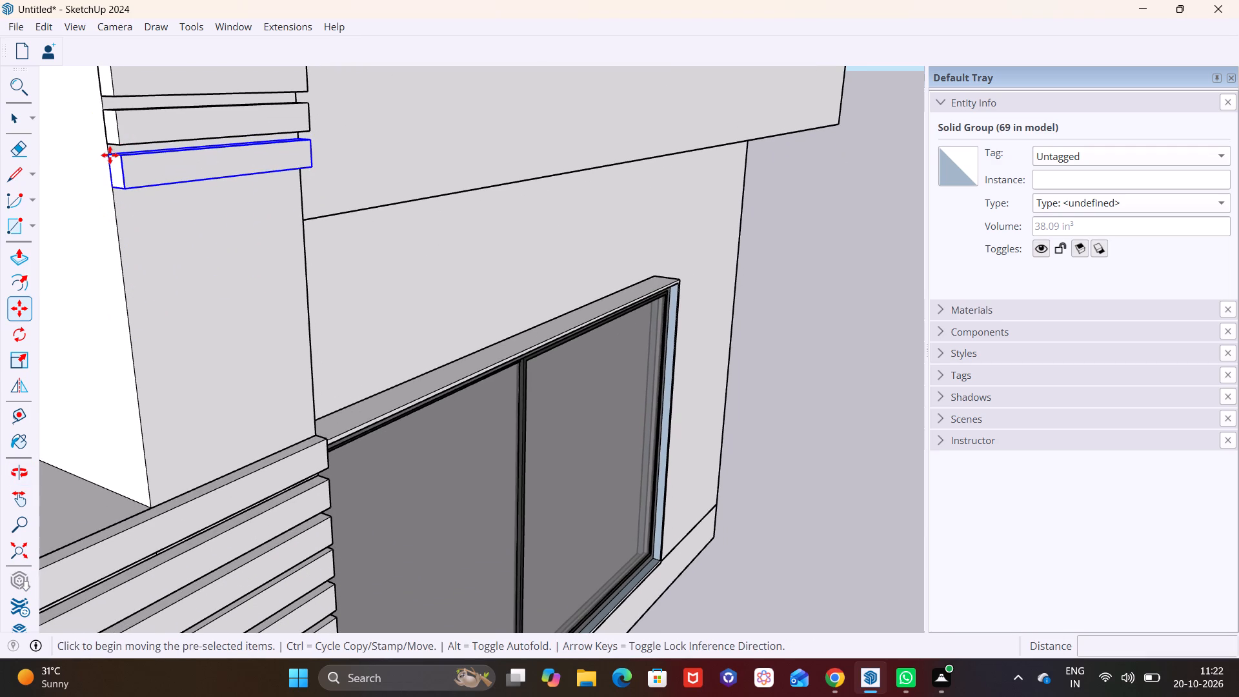
click(116, 197)
click(114, 199)
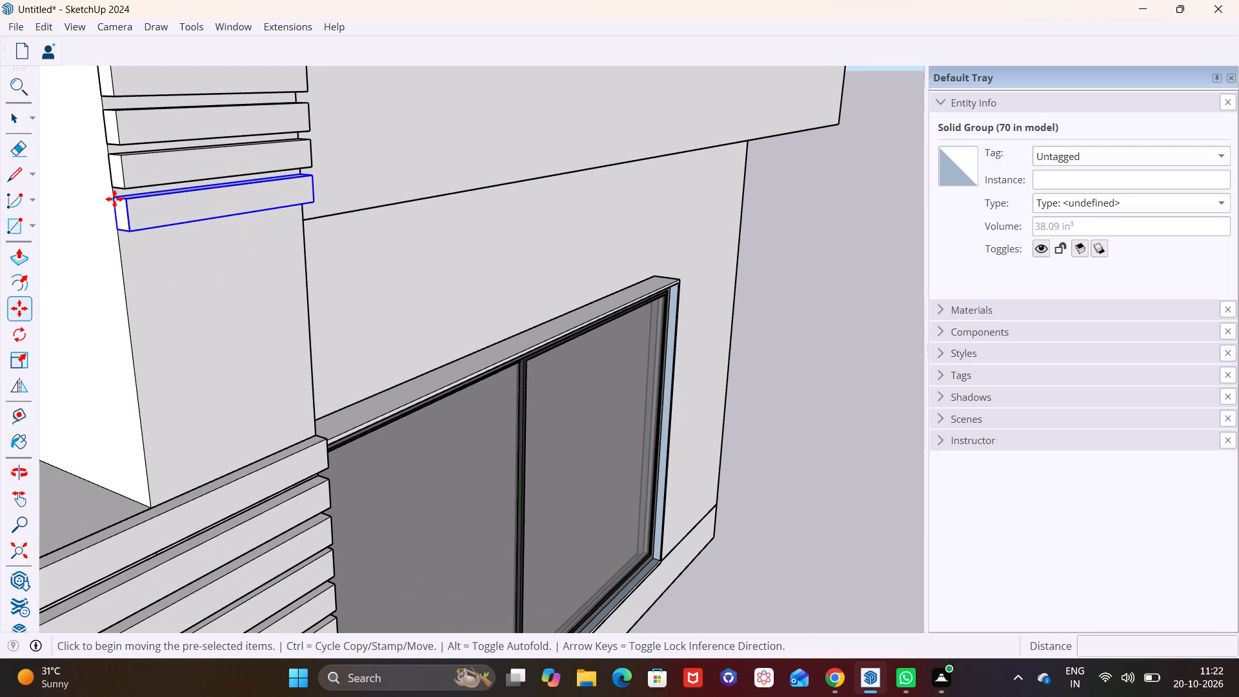
click(122, 242)
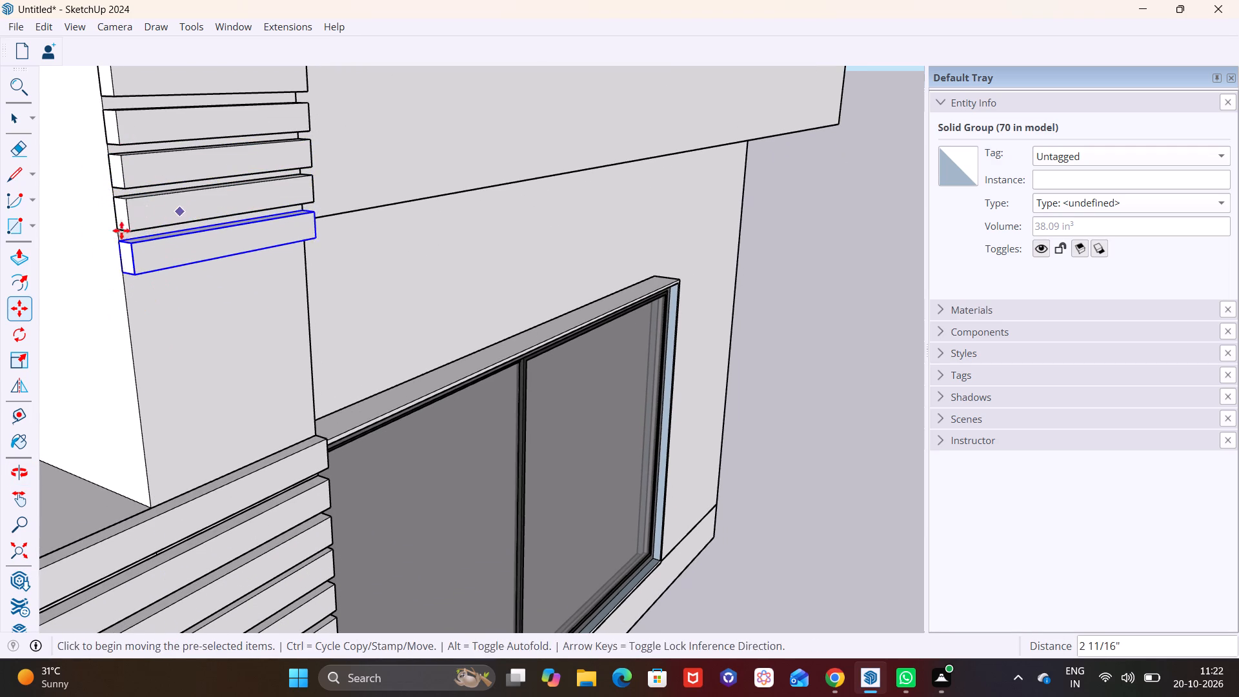
click(117, 240)
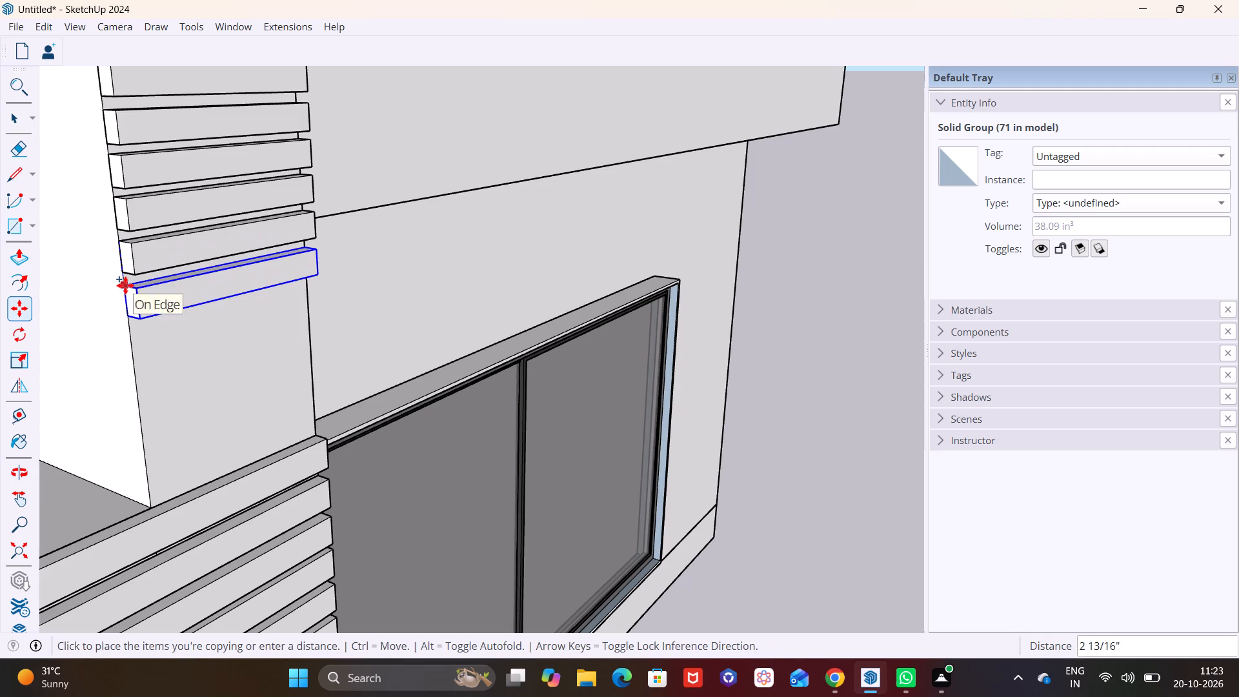
click(125, 285)
click(126, 285)
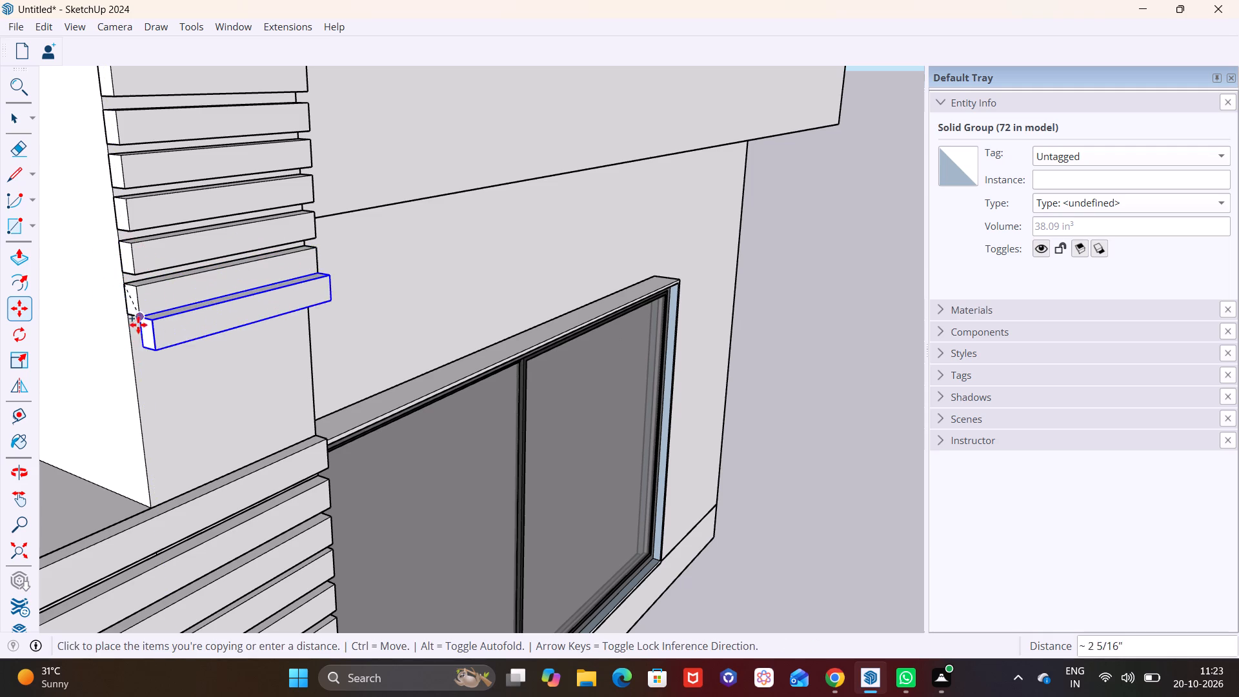
click(136, 331)
click(132, 330)
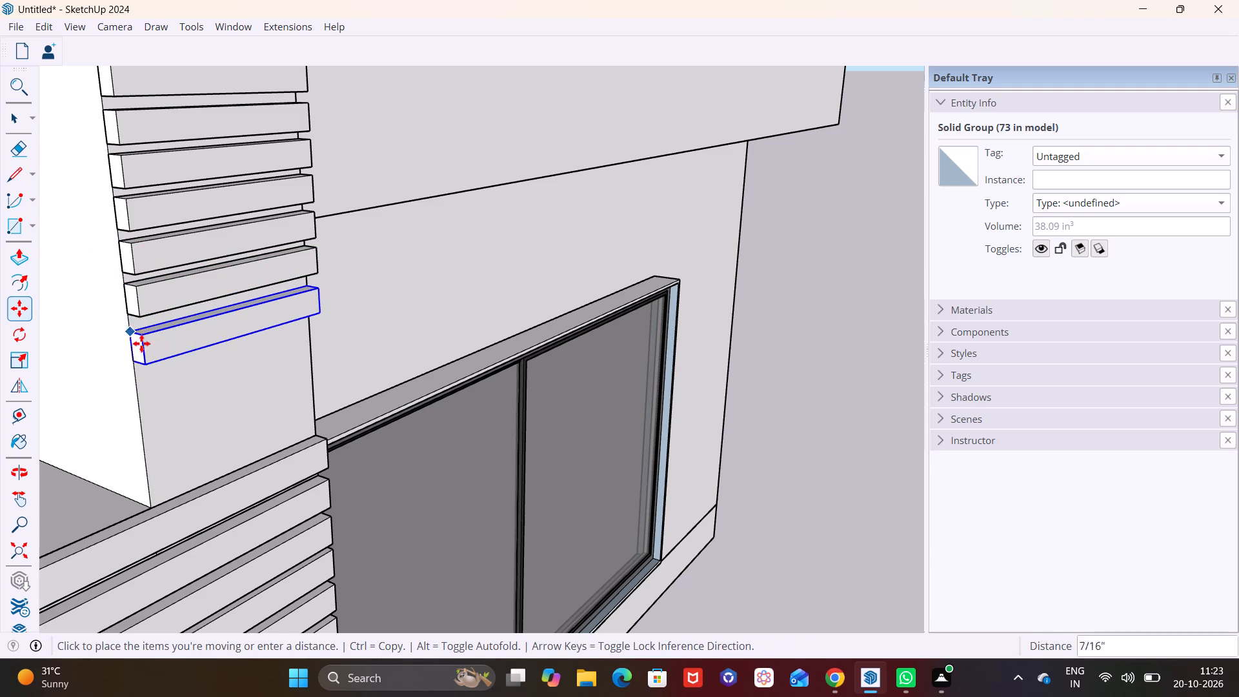
click(136, 373)
Add the last three strip copies down to the right post's foot, spaced about 2 3/8", 2 3/8" and 2 9/16".
middle_drag(243, 347, 177, 307)
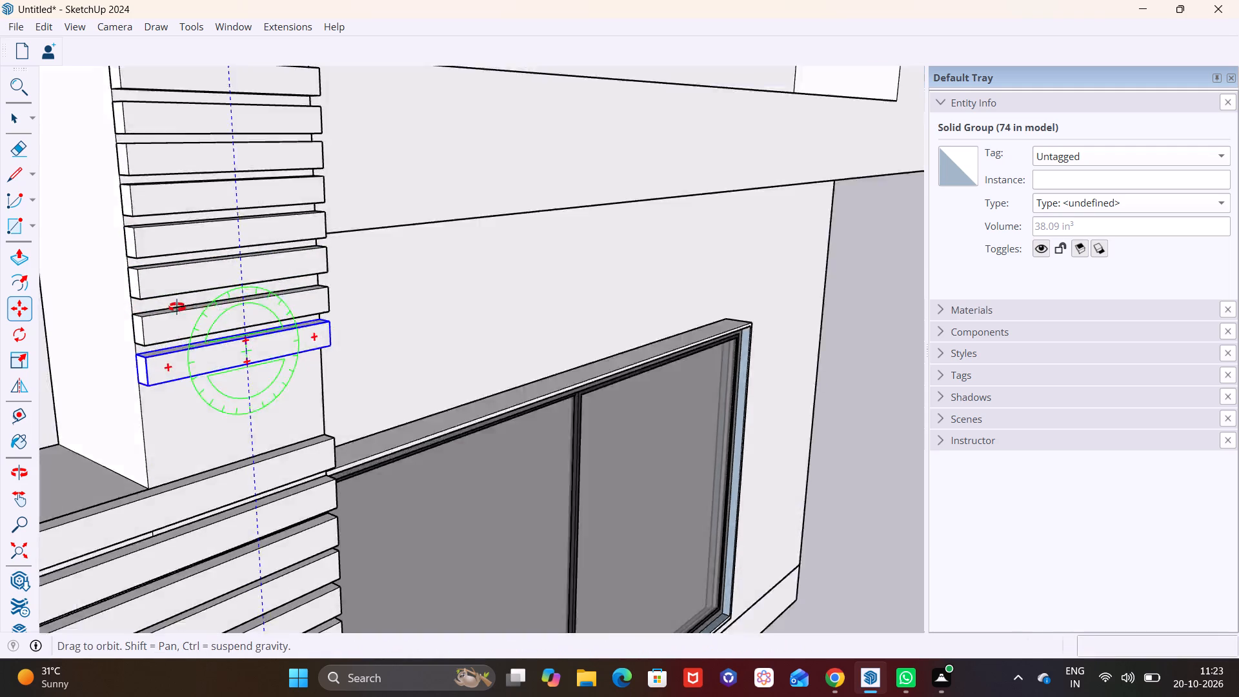
middle_drag(177, 307, 124, 283)
scroll(228, 287, down, 16)
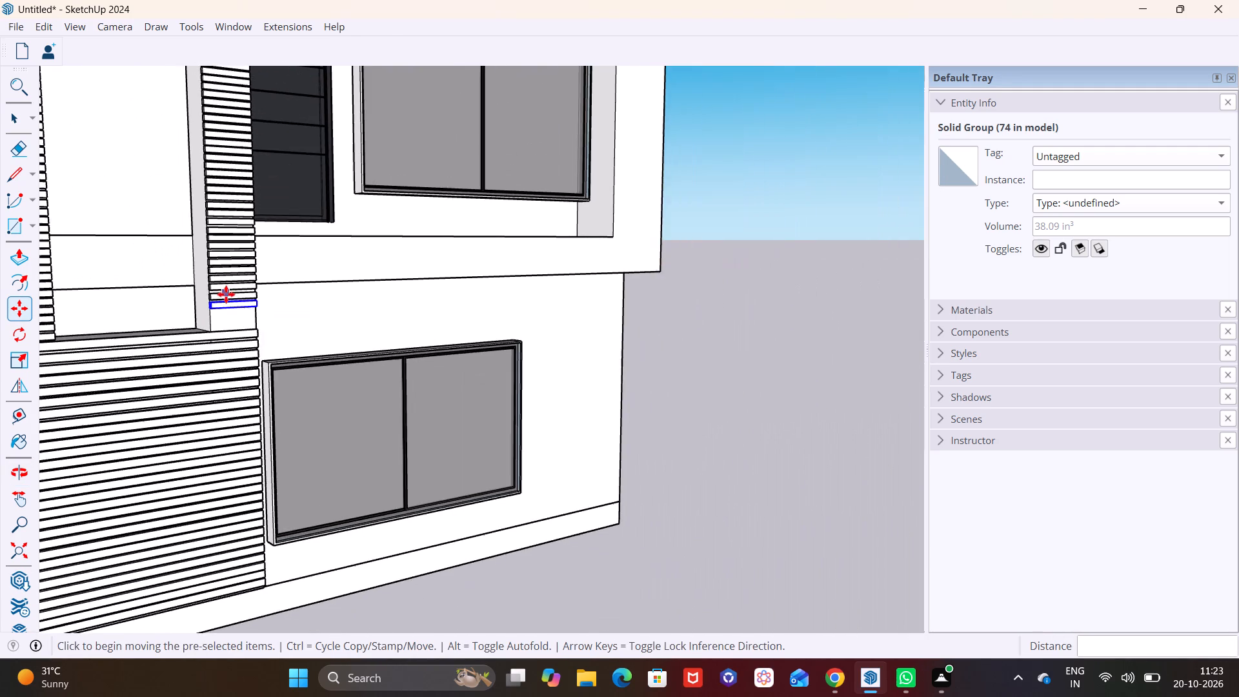
scroll(208, 327, up, 15)
middle_drag(234, 299, 340, 316)
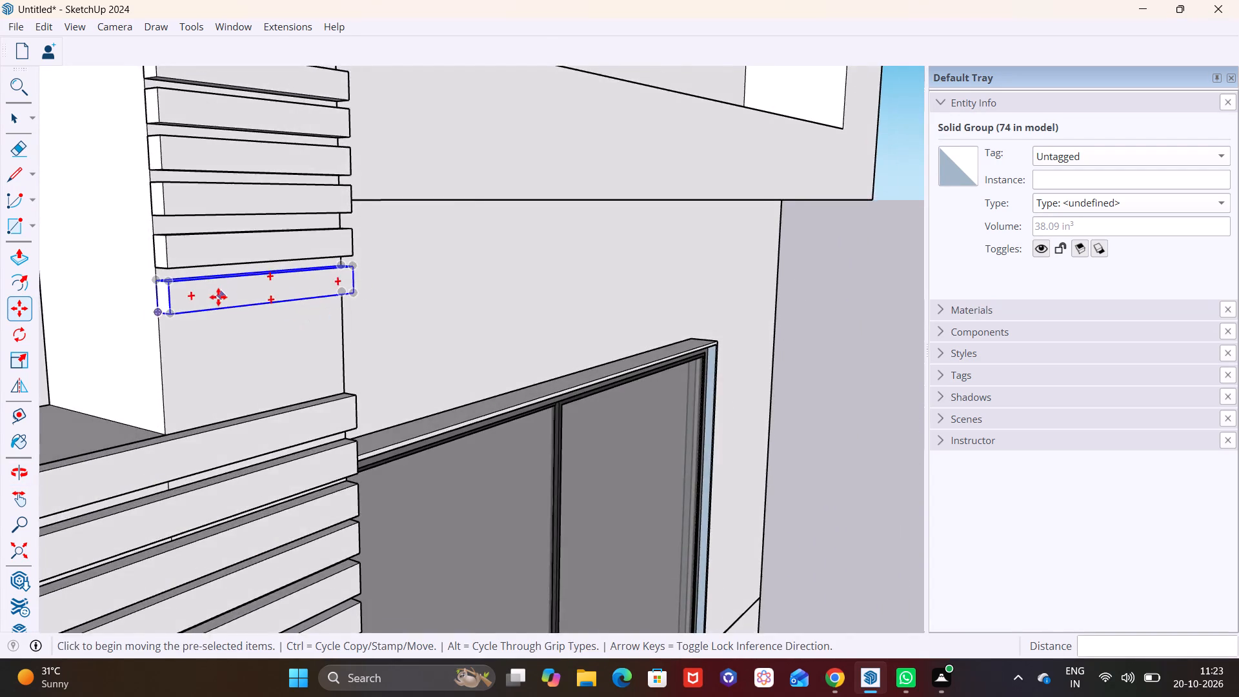
scroll(218, 297, up, 3)
click(130, 274)
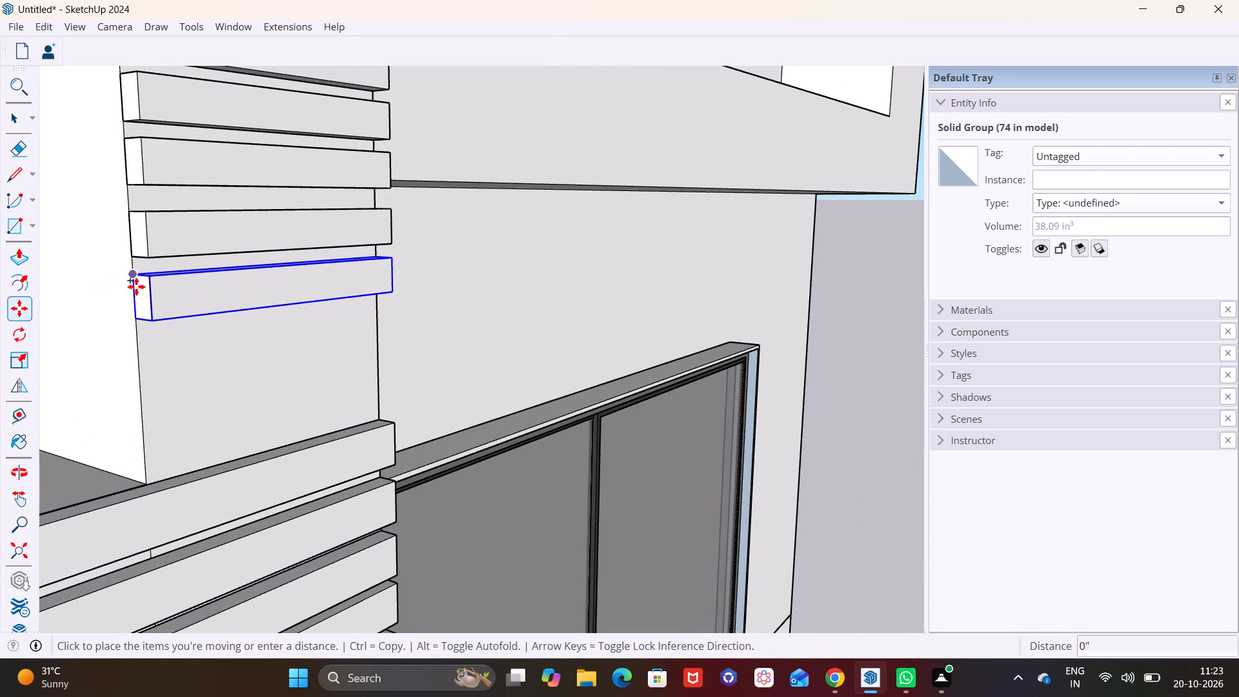
click(135, 327)
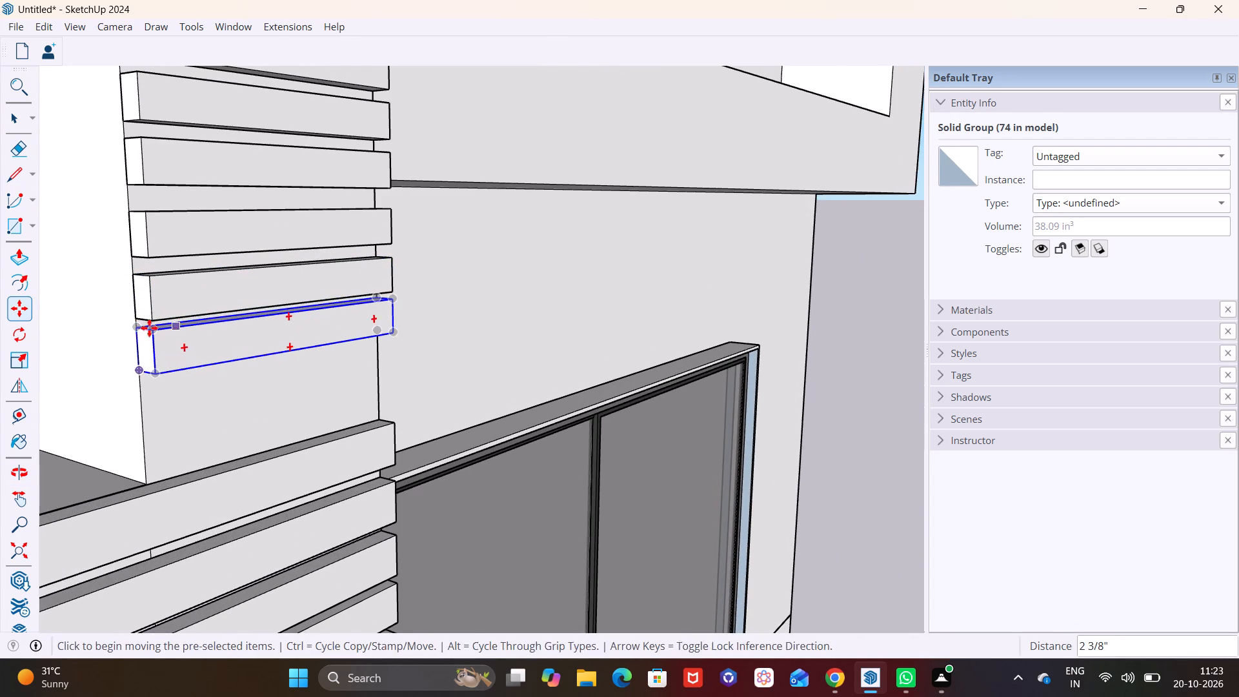
click(137, 328)
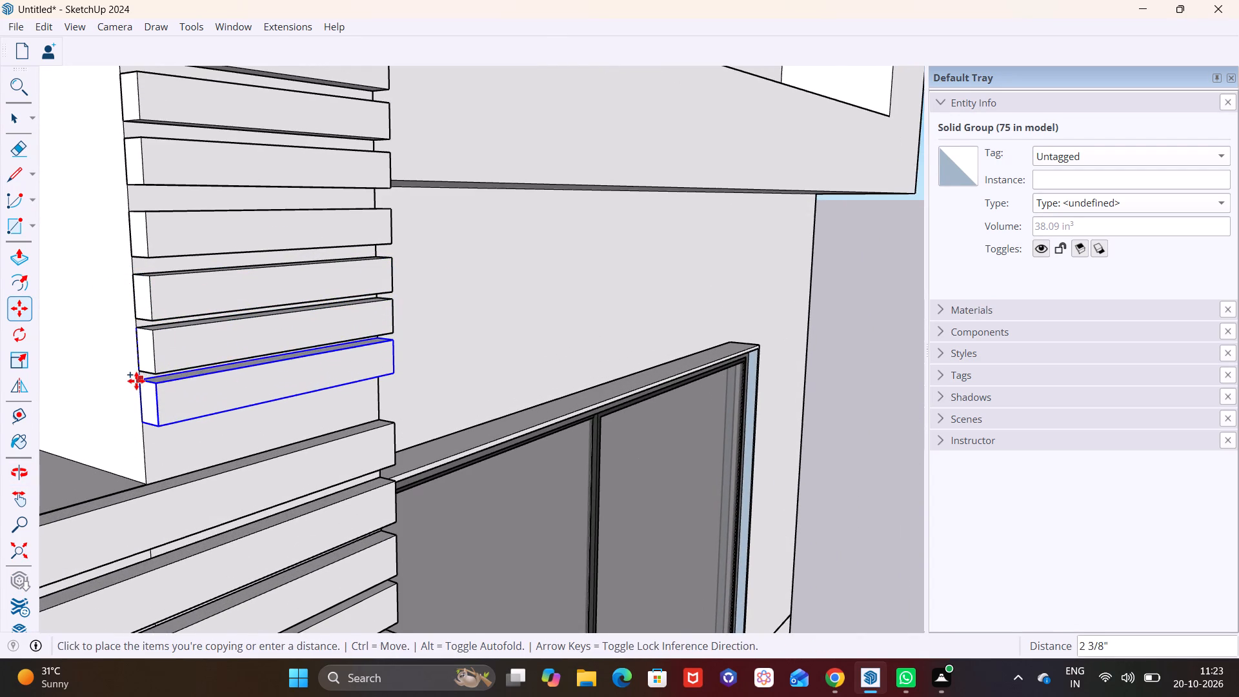
click(135, 382)
click(139, 383)
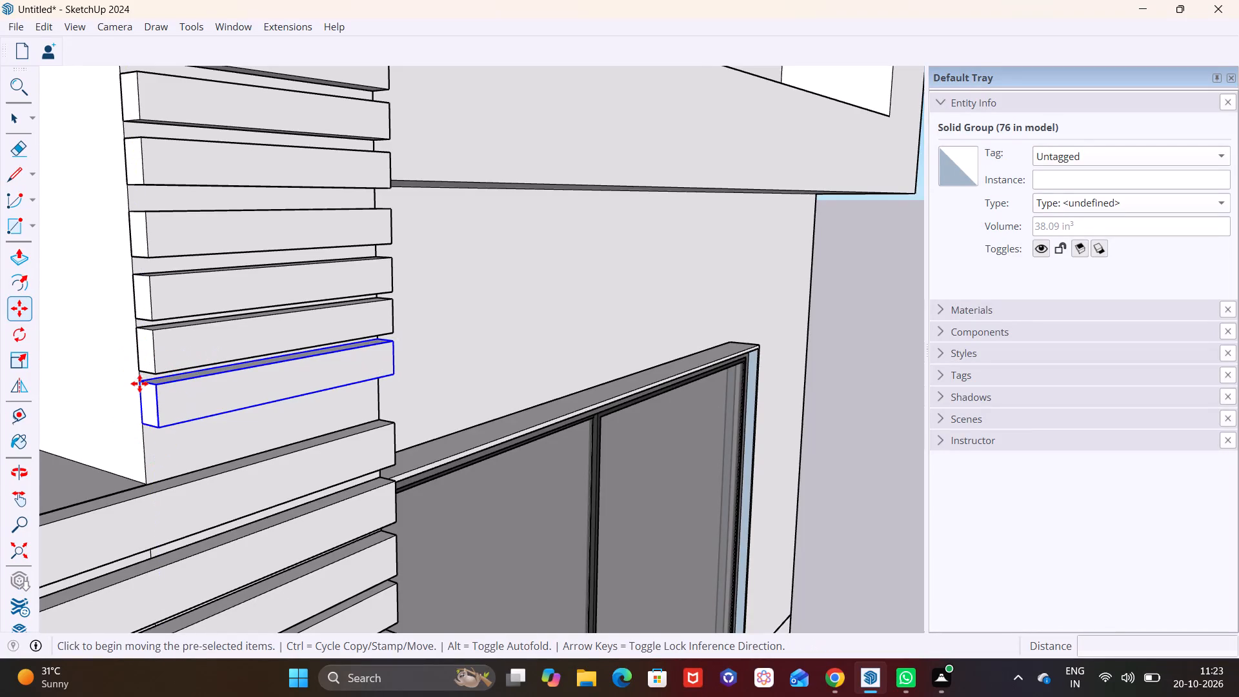
click(136, 437)
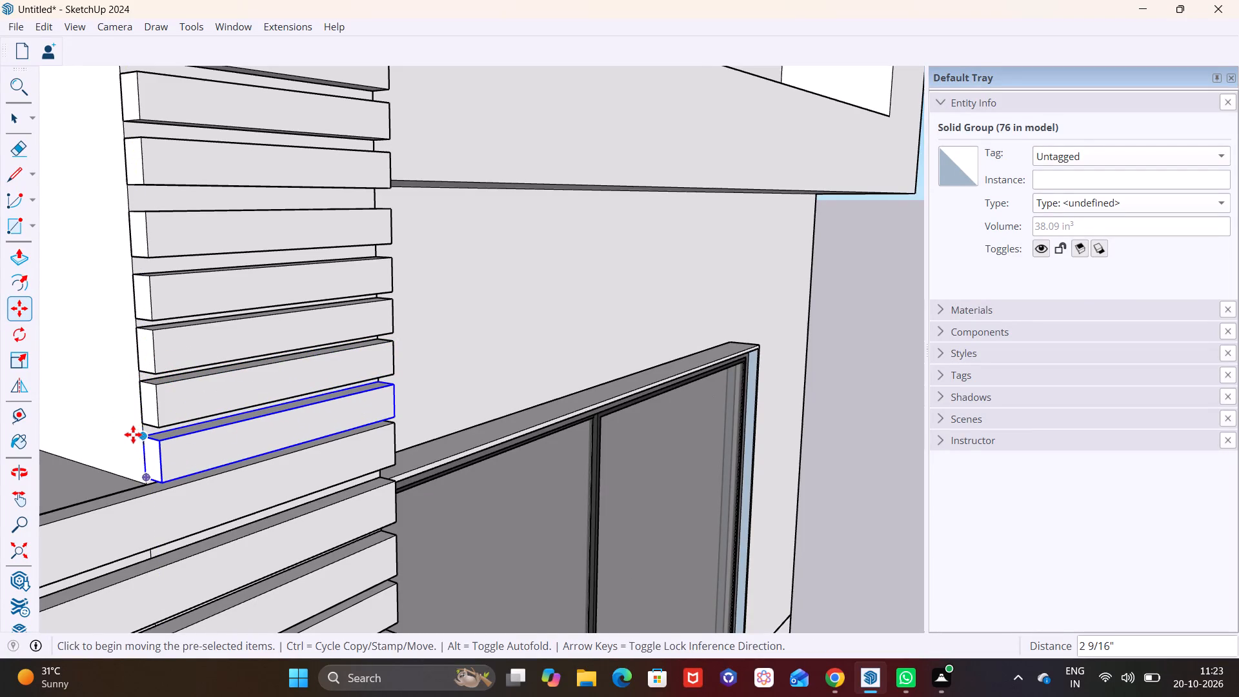
key(space)
click(414, 348)
Examine the strip cladding on both posts and the lower part of the facade frame, up close and with the whole house.
scroll(439, 618, down, 11)
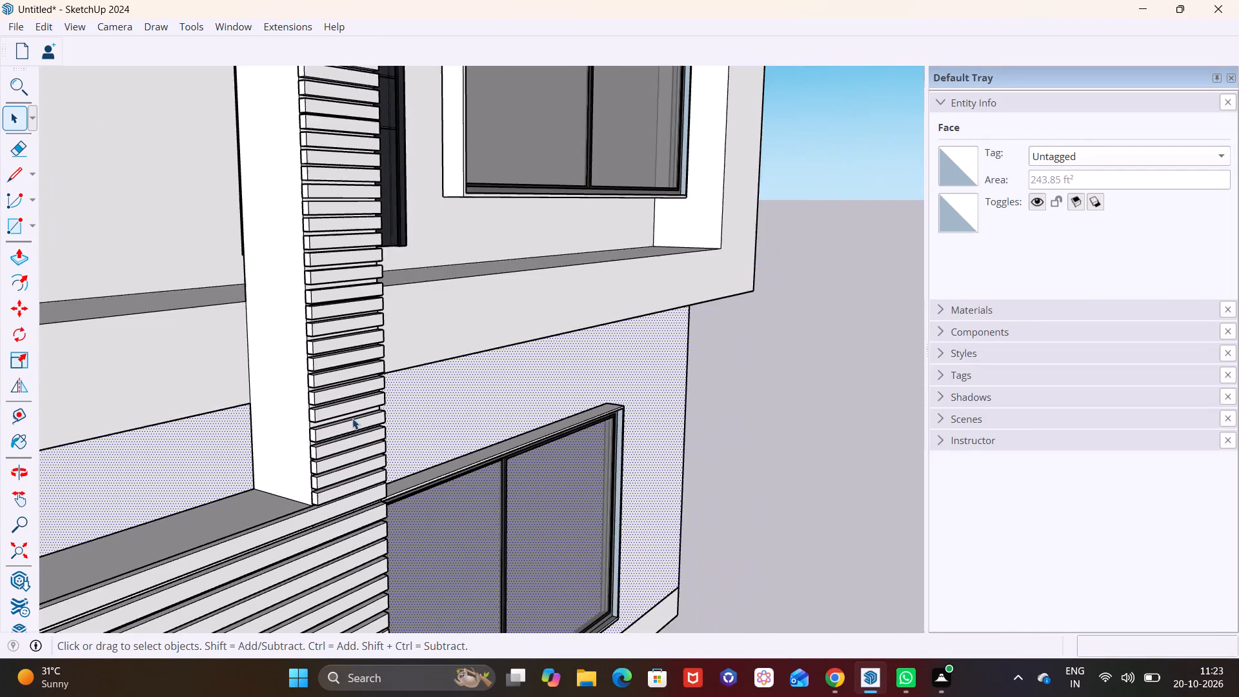
scroll(352, 418, down, 5)
middle_drag(532, 398, 230, 431)
scroll(323, 379, down, 8)
middle_drag(323, 419, 352, 359)
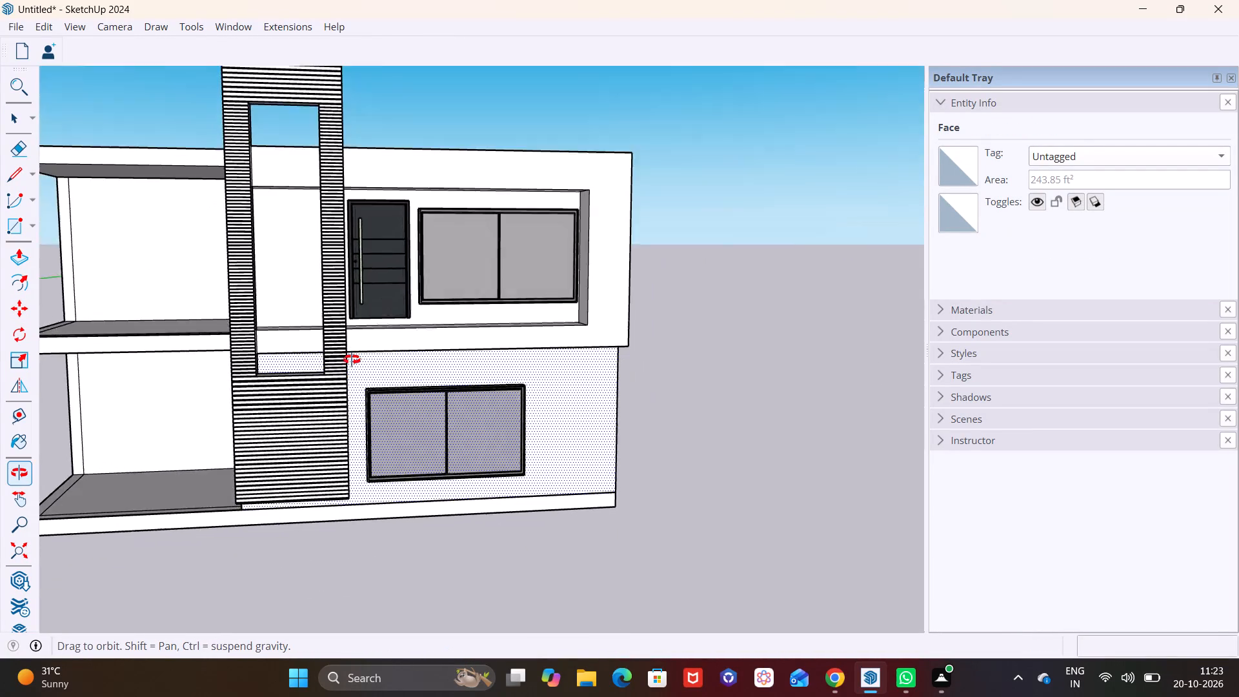
middle_drag(352, 359, 352, 356)
scroll(344, 357, down, 6)
scroll(341, 303, up, 7)
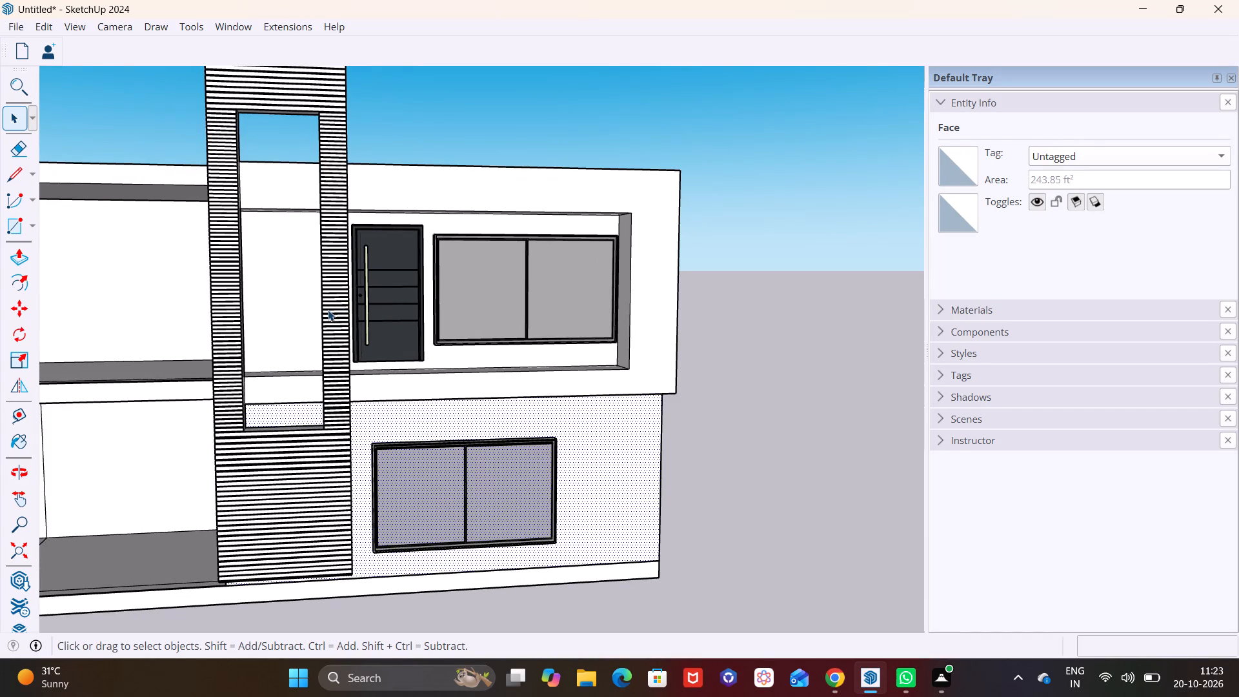
middle_drag(328, 310, 361, 349)
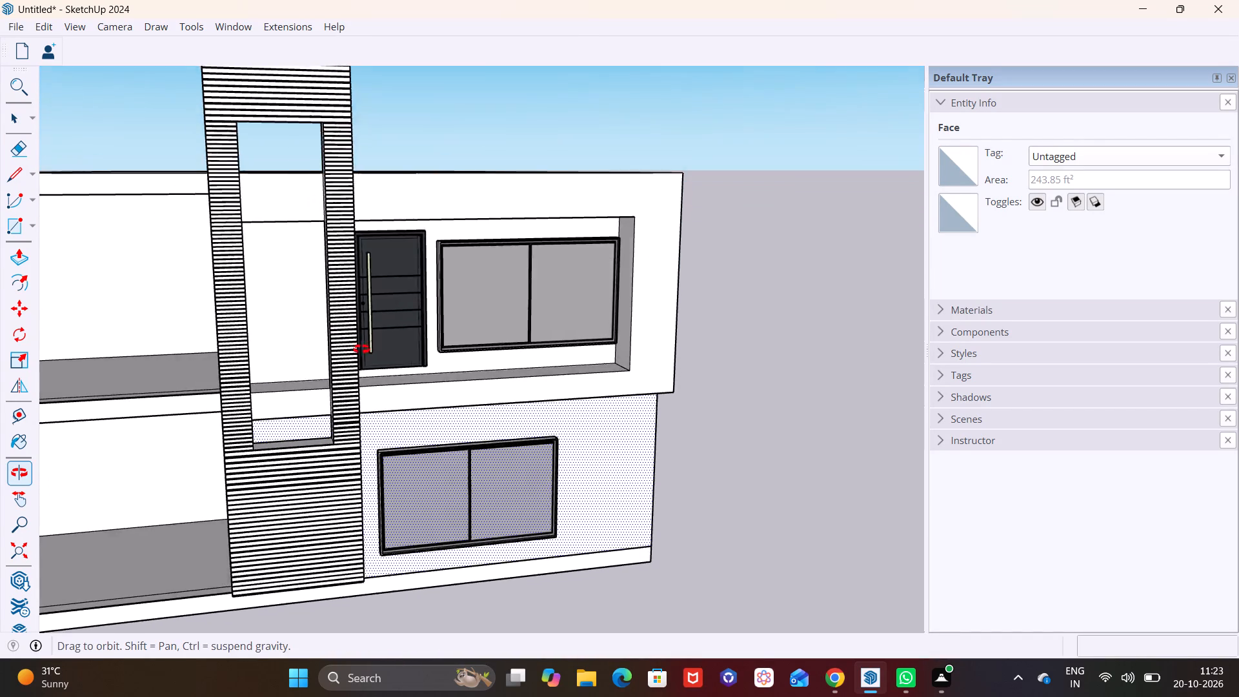
middle_drag(361, 349, 407, 347)
scroll(316, 332, down, 1)
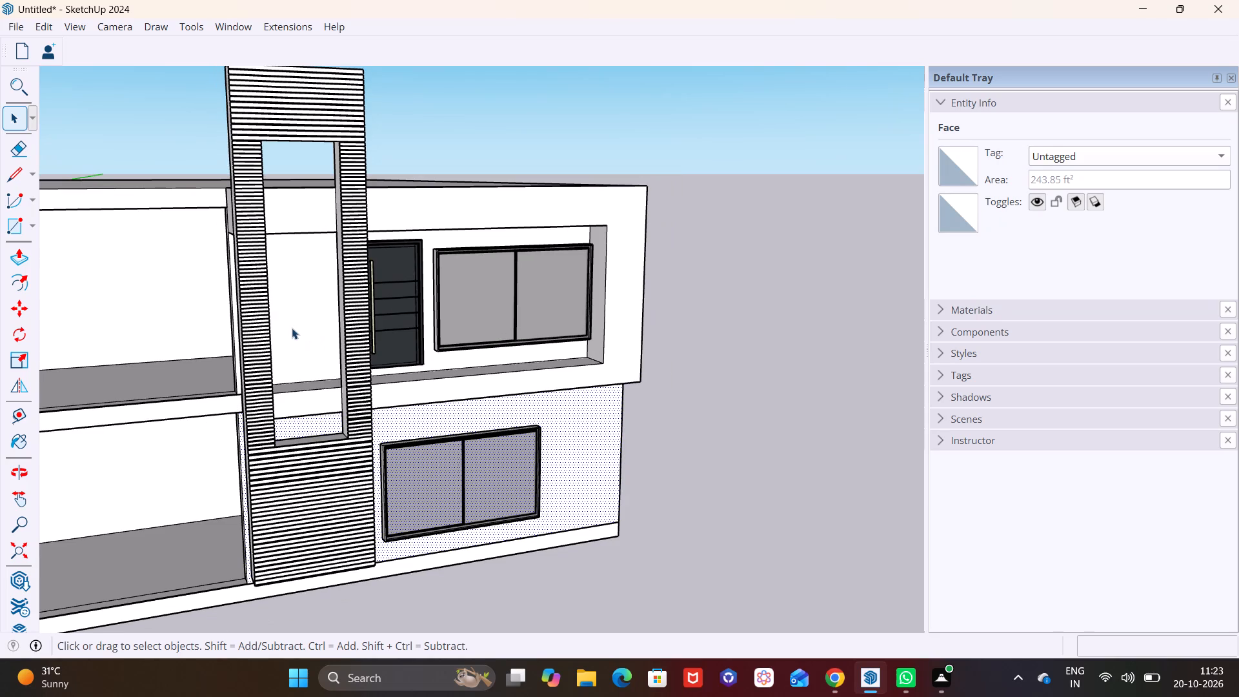
scroll(283, 327, down, 1)
middle_drag(278, 308, 429, 327)
scroll(404, 323, down, 2)
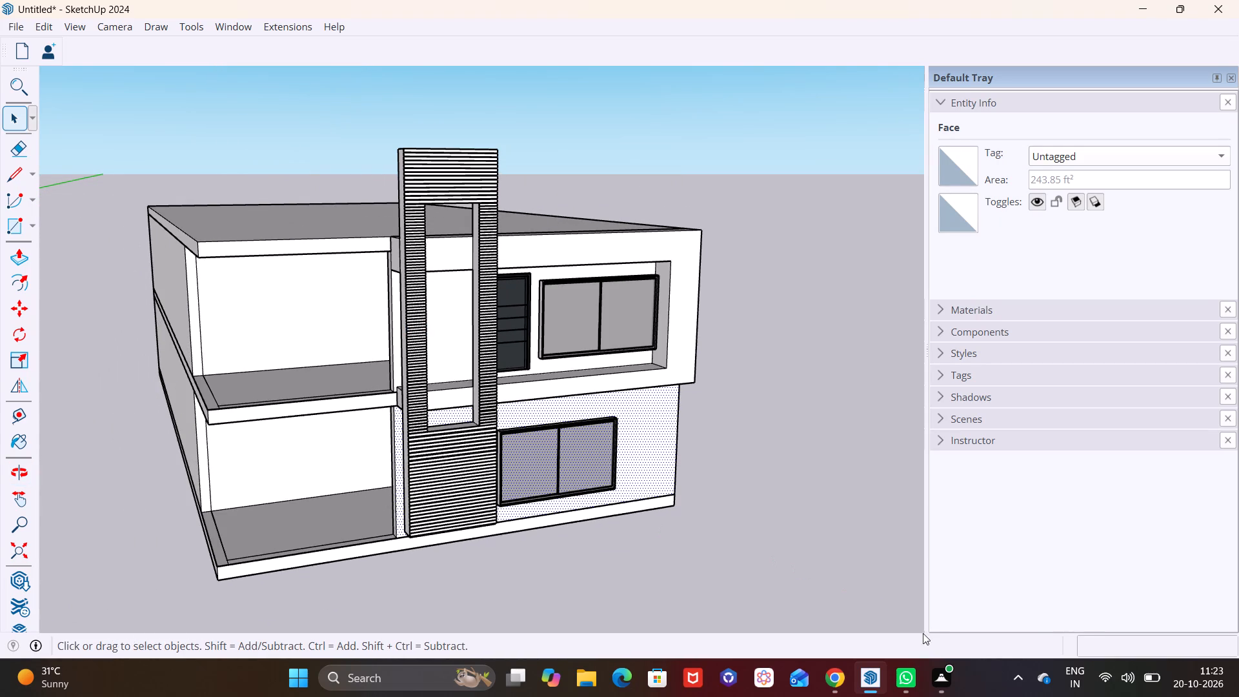
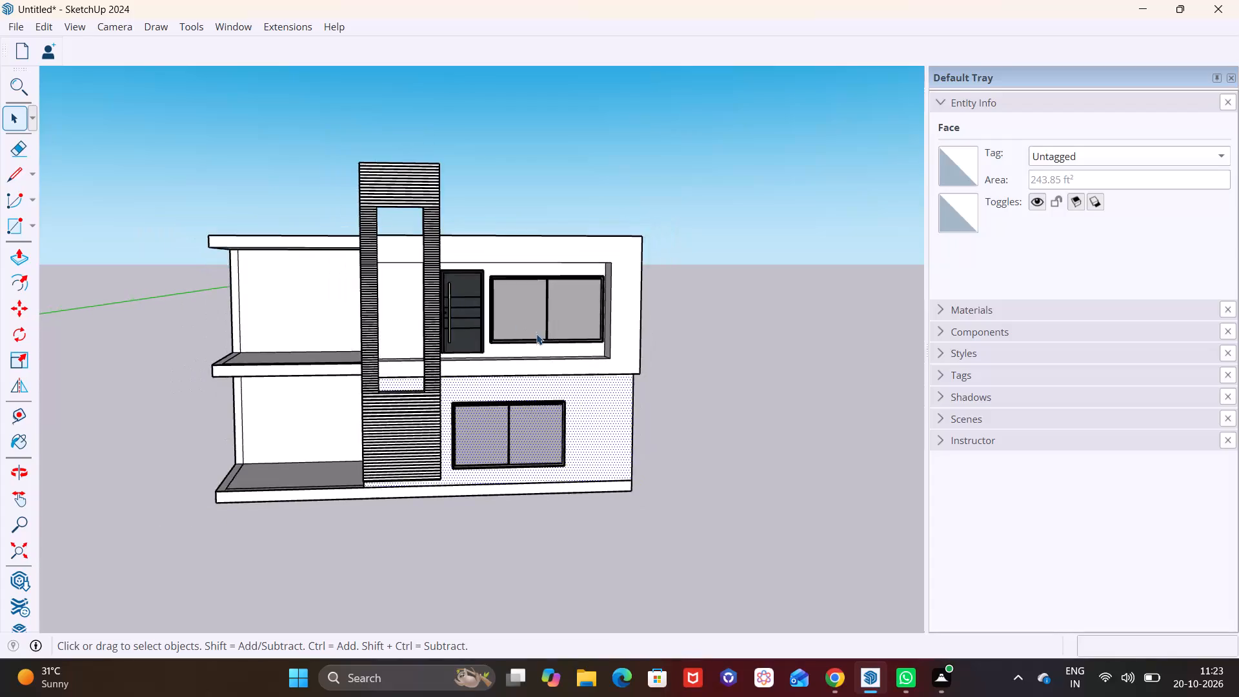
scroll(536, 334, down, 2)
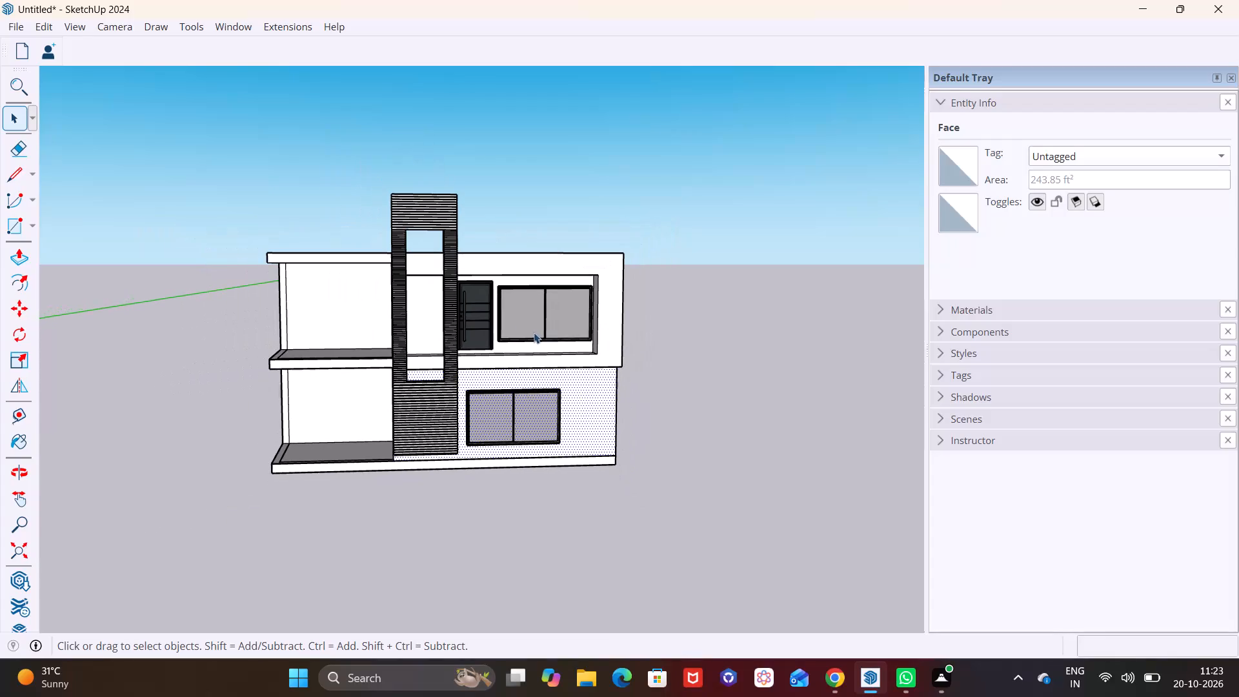
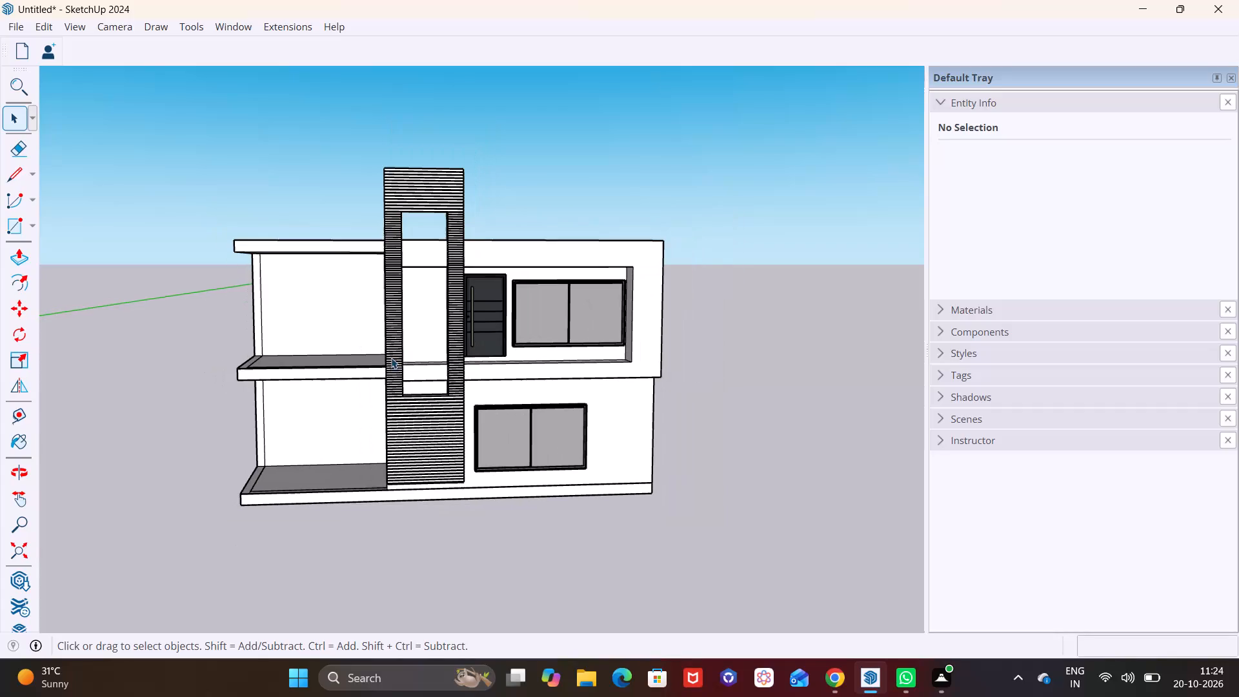
Draw a rectangle about 1' 6" by 7" on the roof slab's front edge, near its outer corner above the upper balcony.
middle_drag(439, 350, 517, 361)
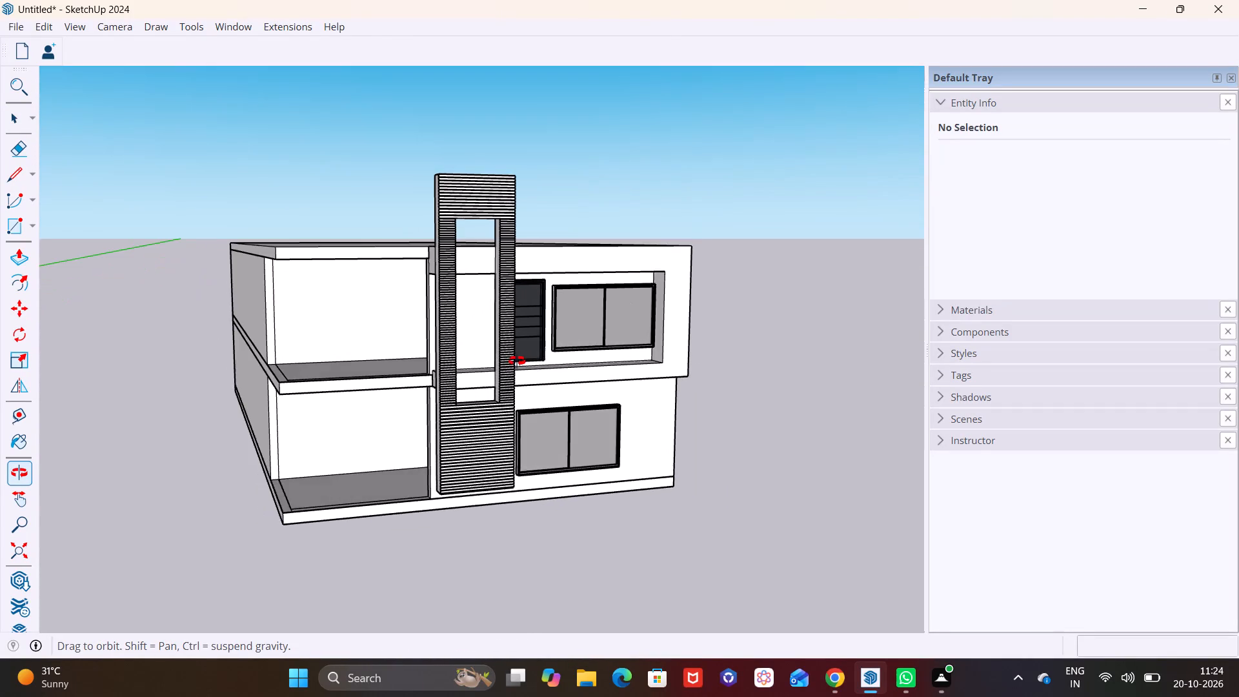
middle_drag(517, 361, 483, 362)
scroll(283, 200, up, 5)
middle_drag(318, 245, 348, 223)
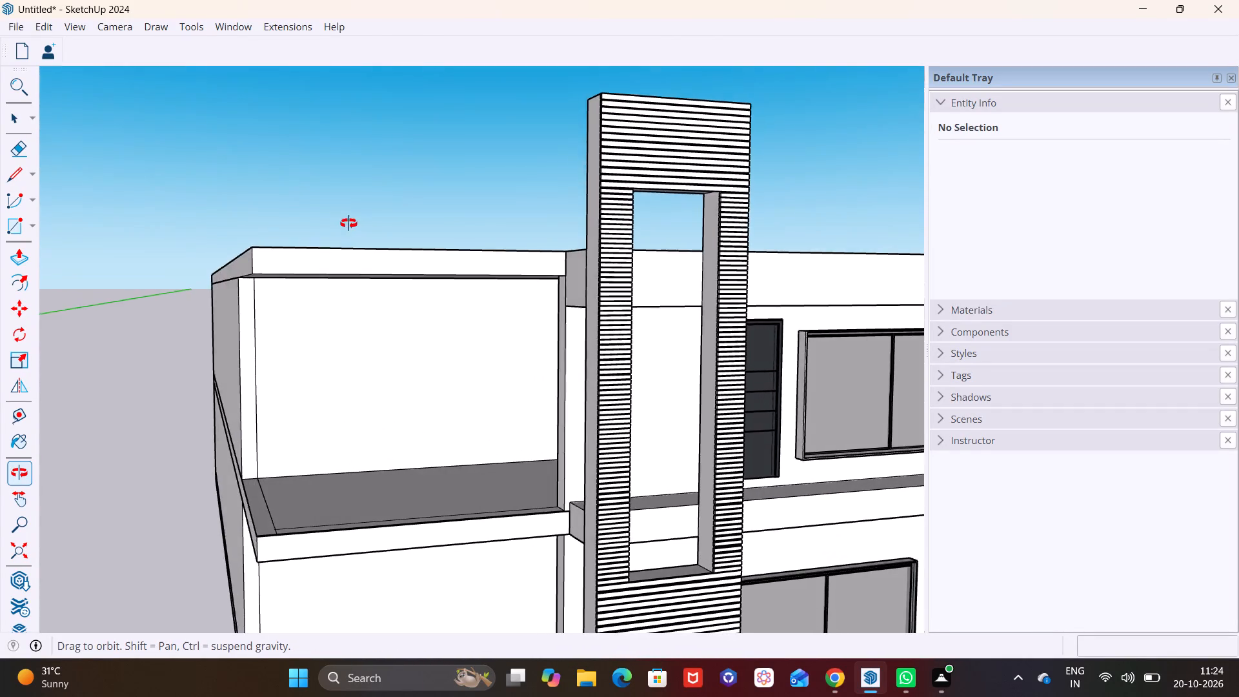
middle_drag(348, 223, 337, 232)
click(36, 220)
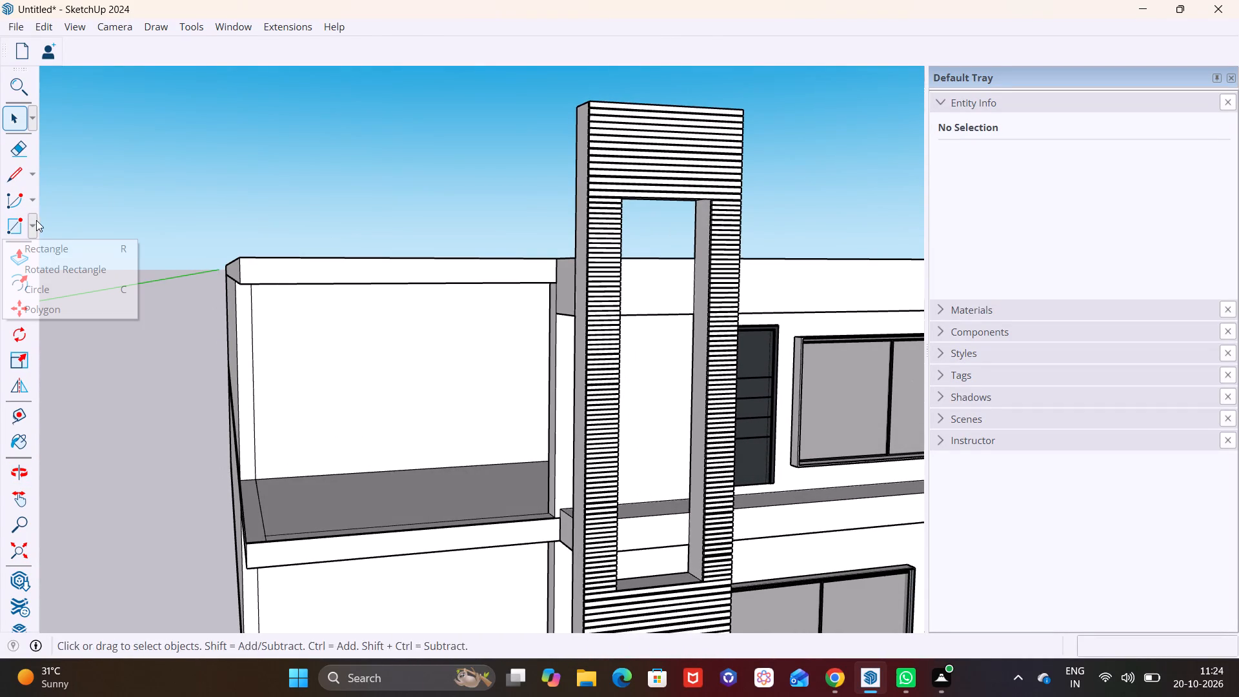
click(41, 249)
scroll(271, 281, up, 8)
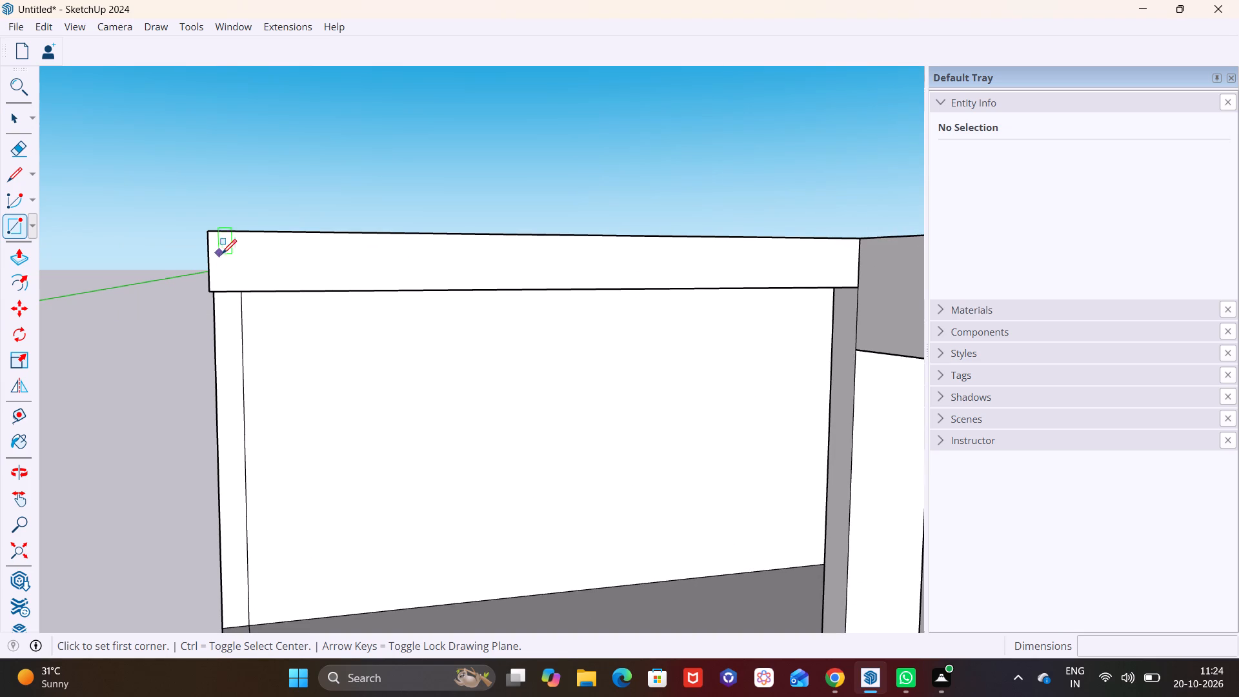
click(229, 245)
click(320, 279)
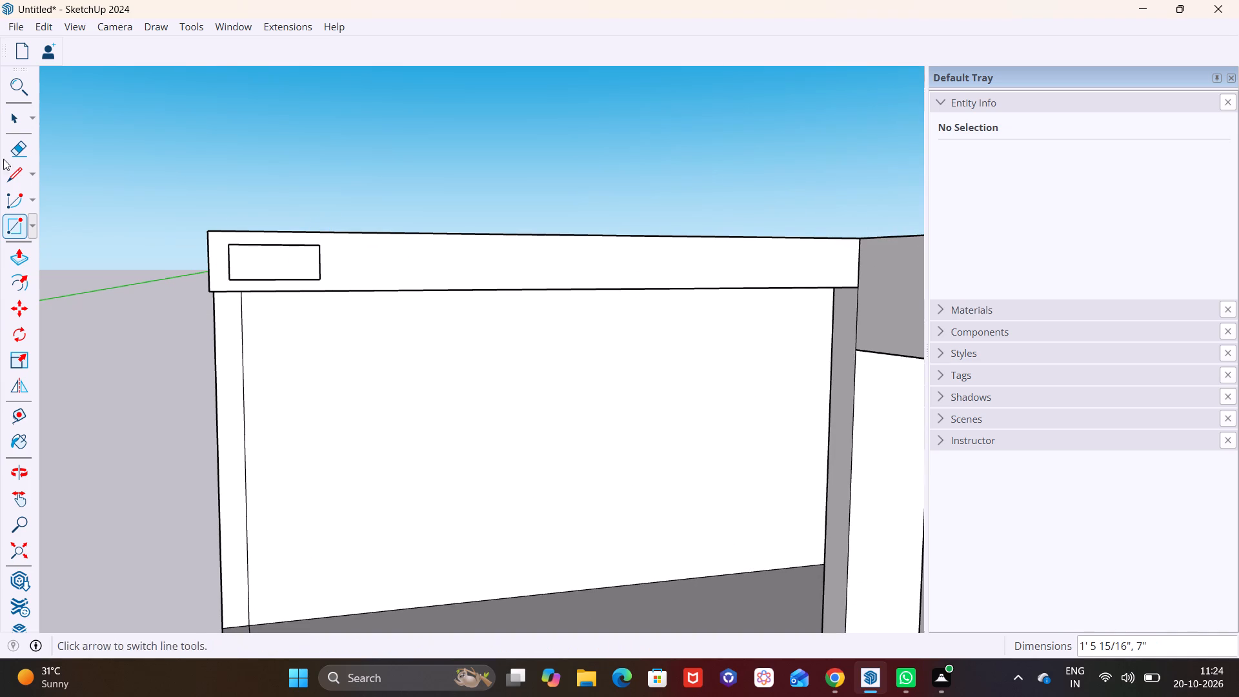
Extrude the small rectangle on the roof slab's front edge outward about 6 1/16" into a block.
click(17, 126)
click(263, 257)
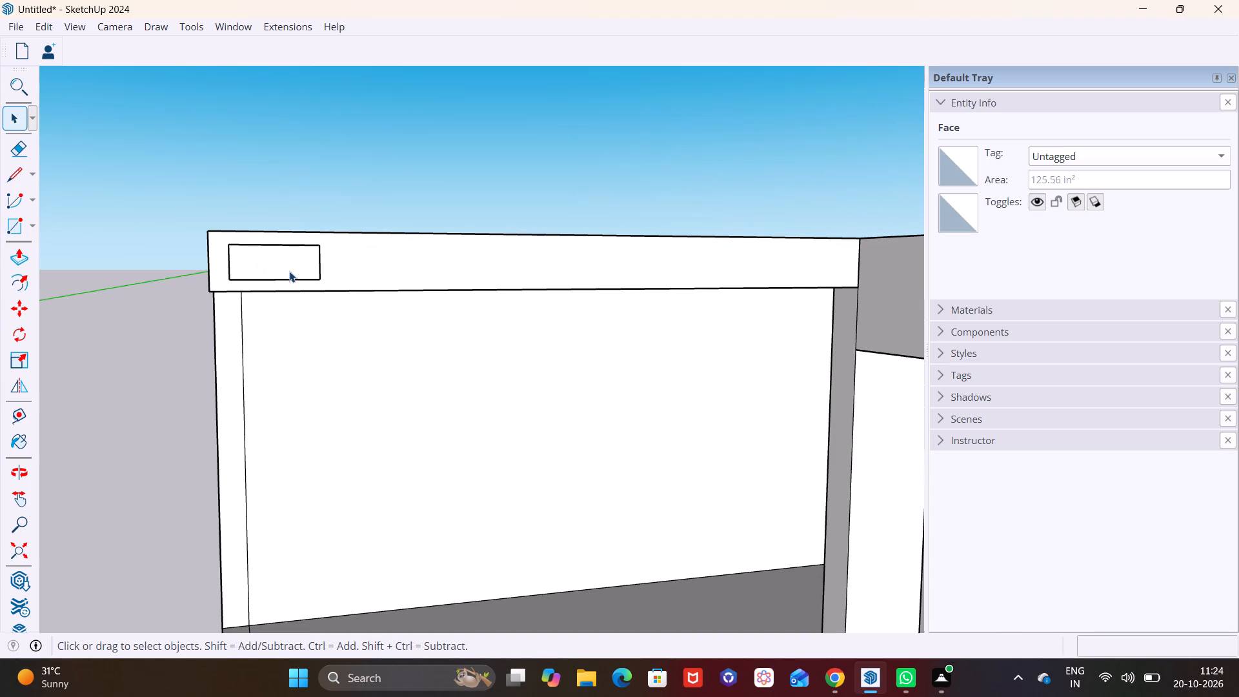
click(289, 271)
click(289, 269)
click(276, 265)
click(276, 265)
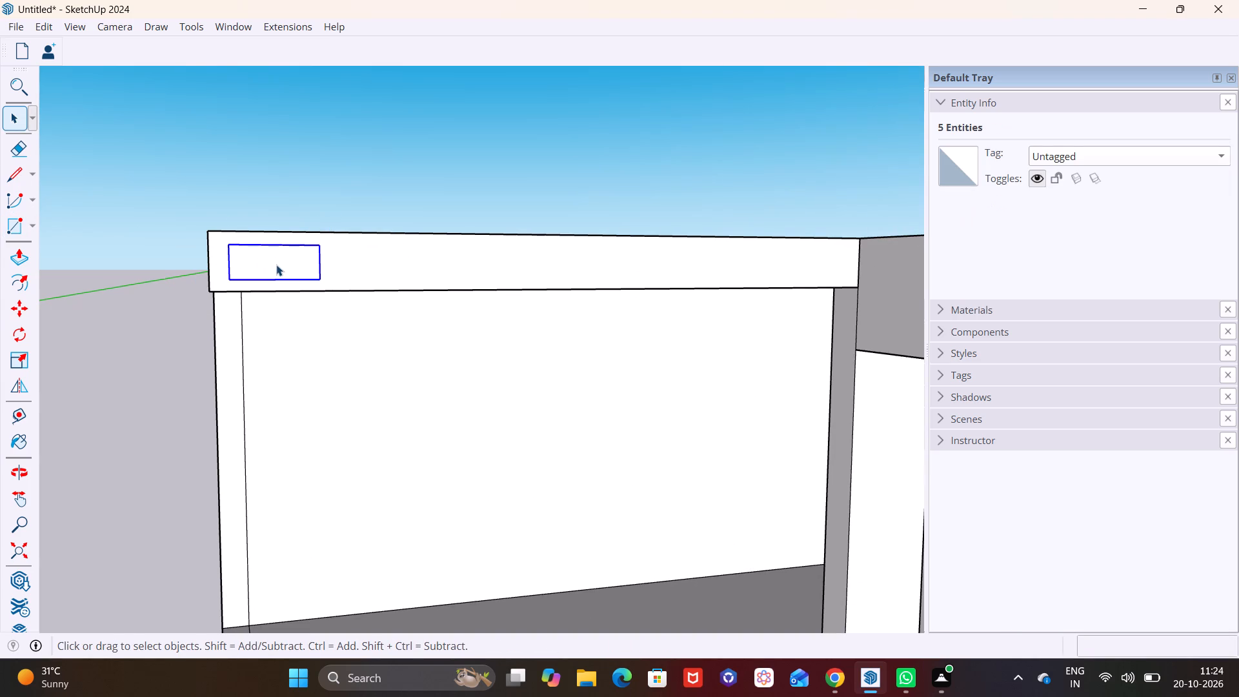
click(276, 265)
triple_click(276, 265)
middle_drag(282, 265, 165, 349)
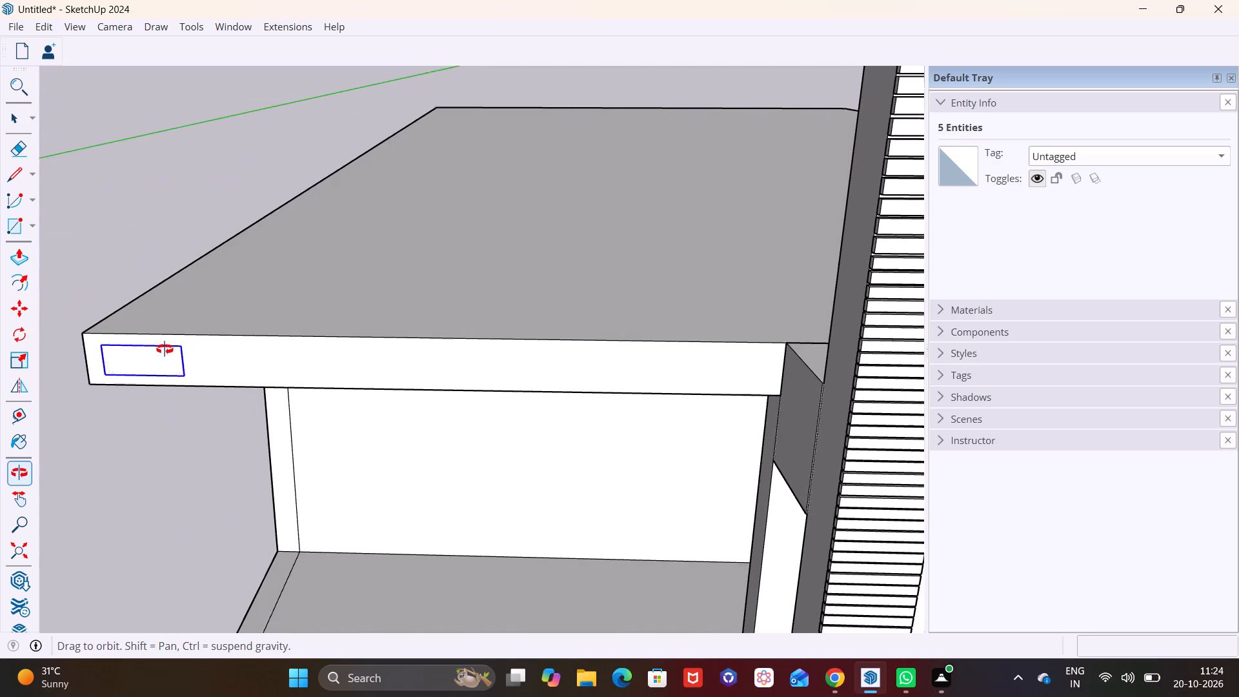
middle_drag(165, 349, 165, 350)
middle_drag(170, 348, 247, 289)
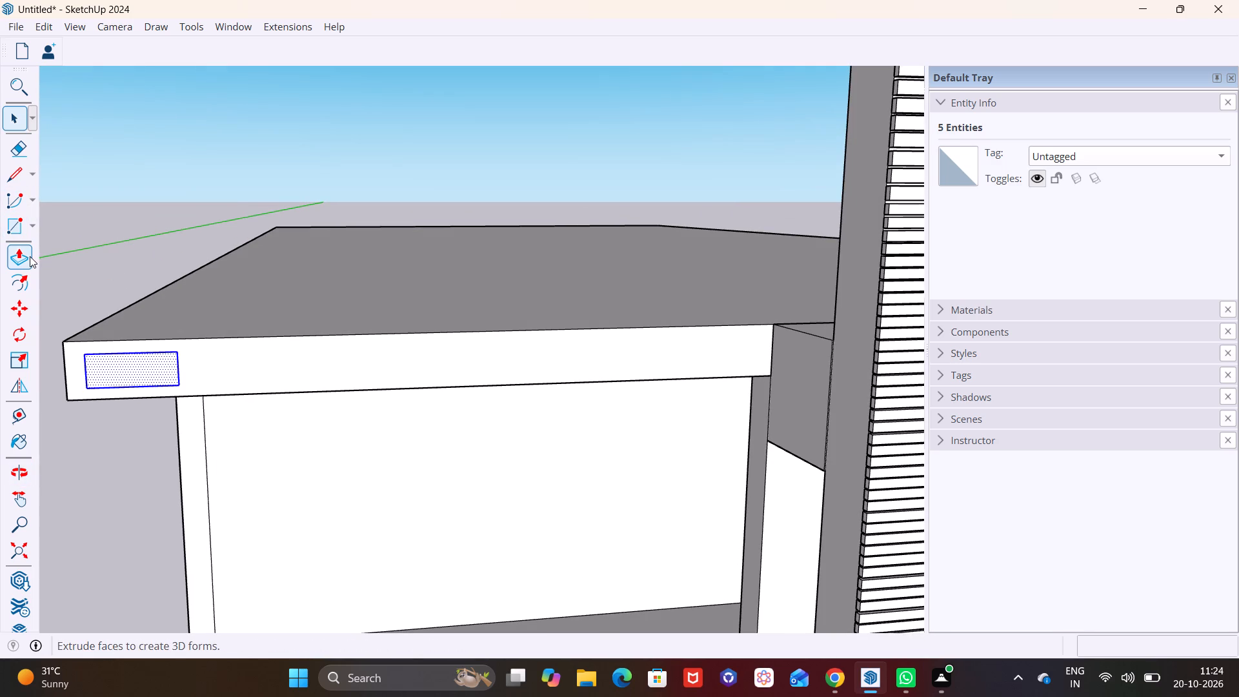
click(28, 256)
click(121, 368)
click(114, 372)
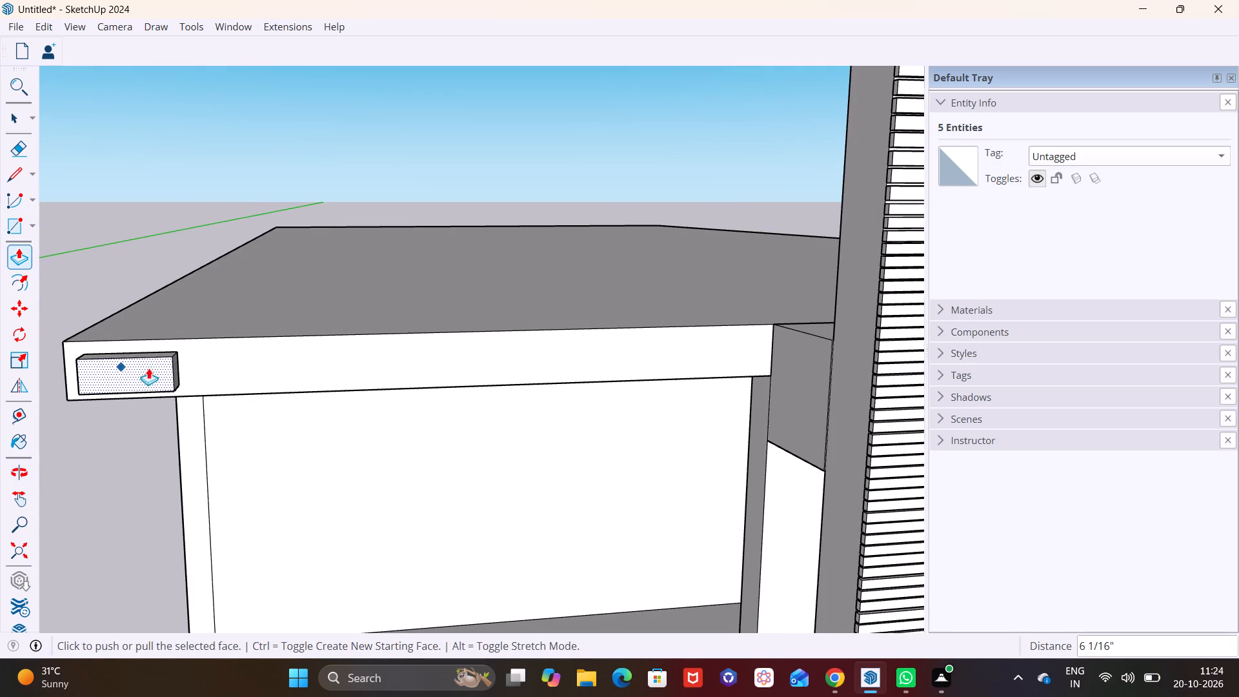
Raise the block's top face about 2 5/8" to meet the roof slab's top edge.
scroll(143, 356, up, 5)
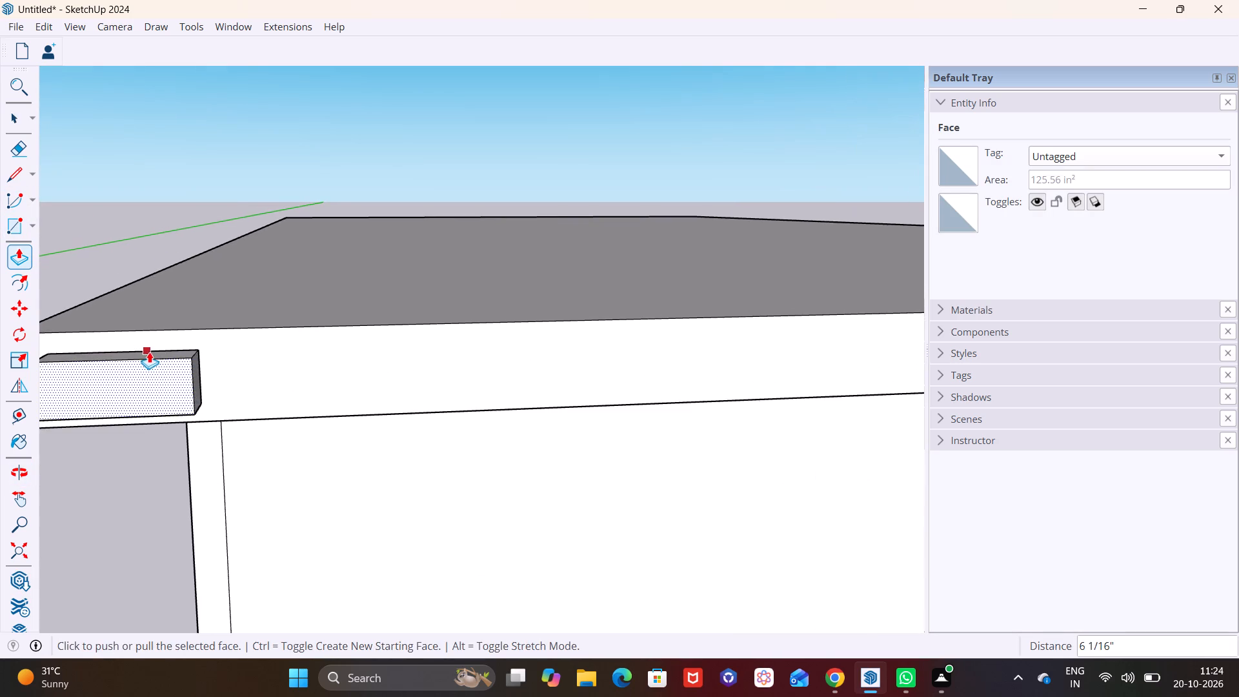
middle_drag(141, 357, 104, 419)
click(11, 119)
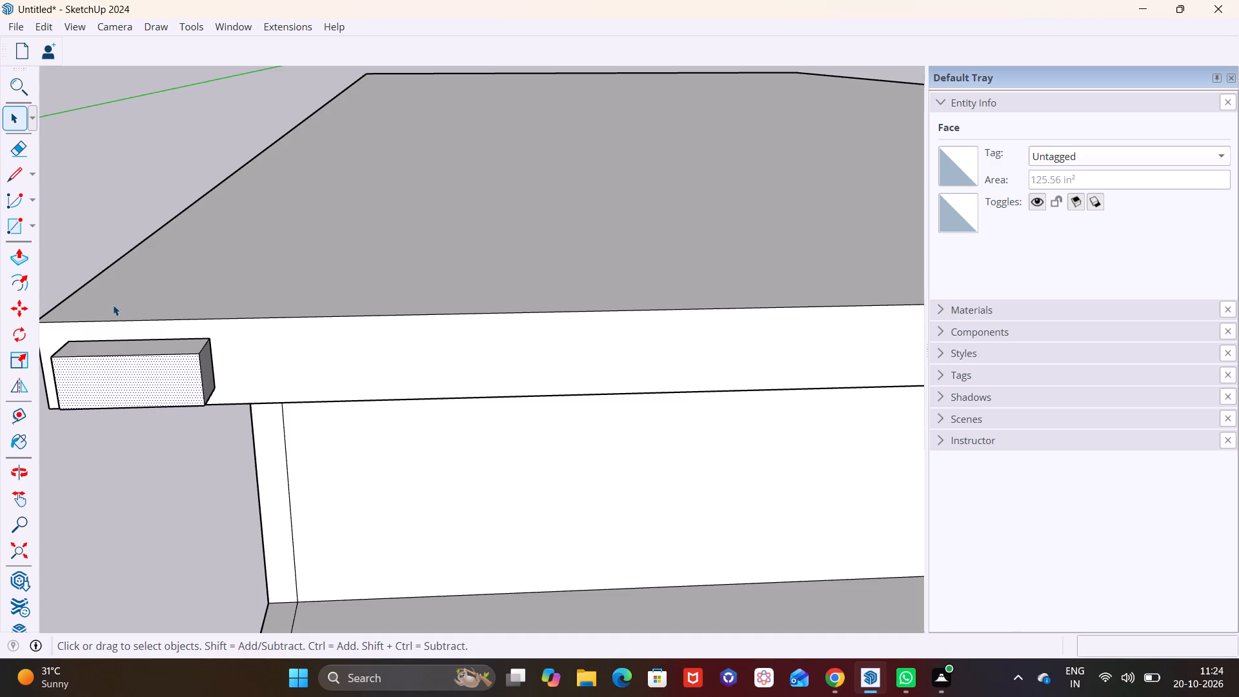
click(124, 347)
drag(9, 254, 18, 254)
click(122, 348)
click(223, 316)
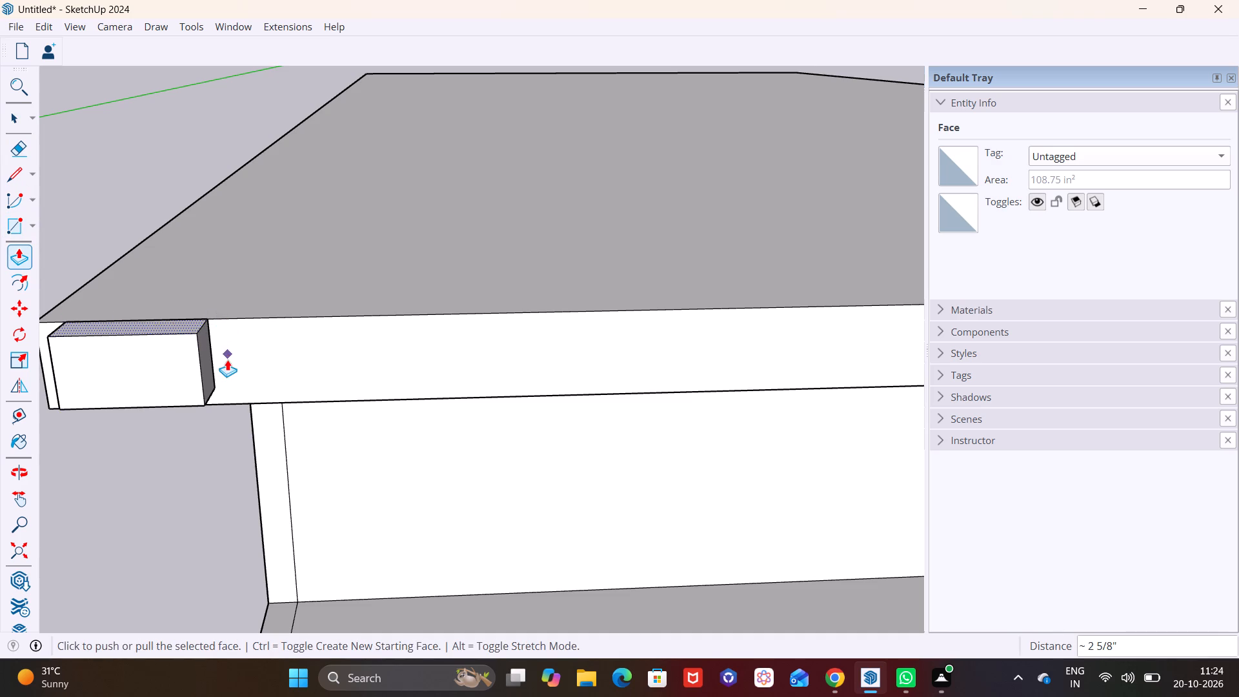
Extend the block's outer end face about 3 7/8" to the roof slab's corner.
scroll(228, 361, down, 4)
middle_drag(166, 352, 358, 297)
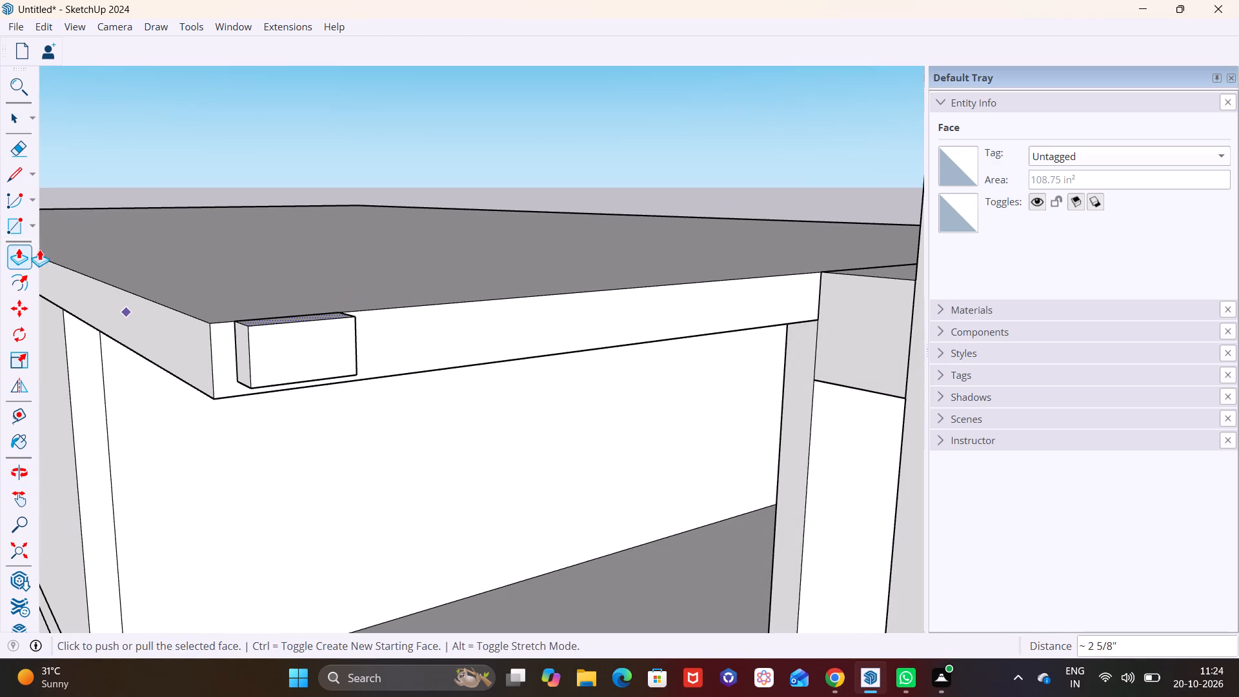
click(10, 111)
click(243, 345)
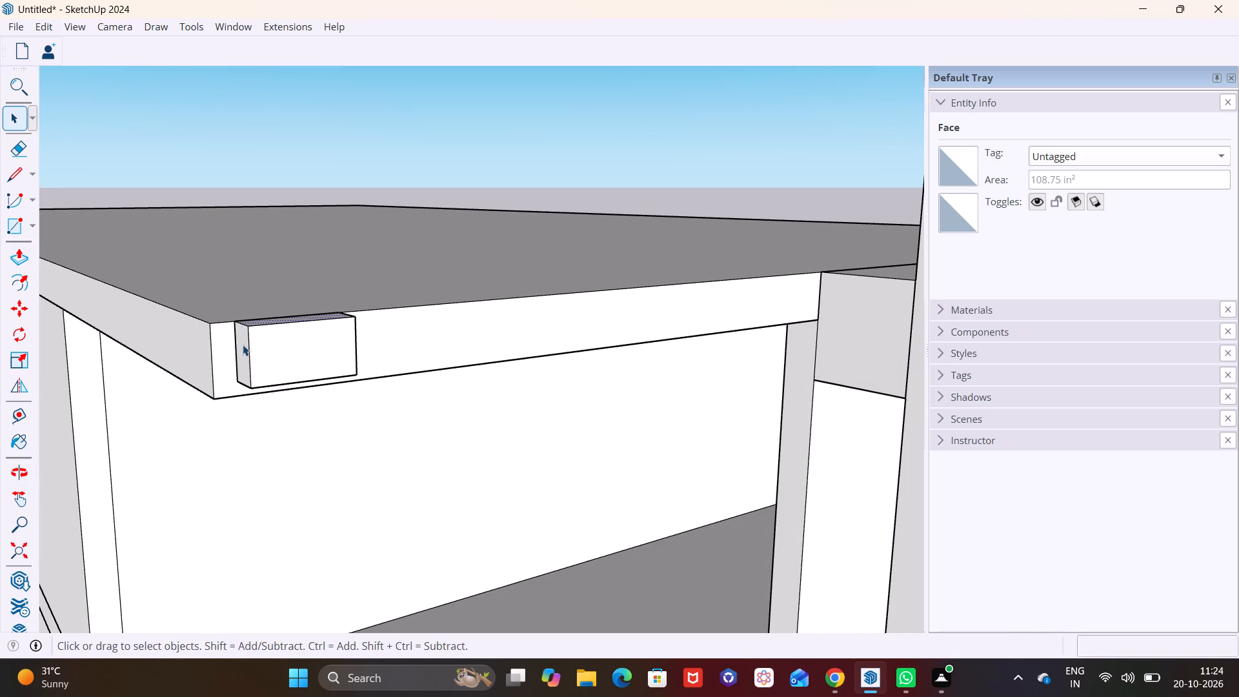
click(23, 254)
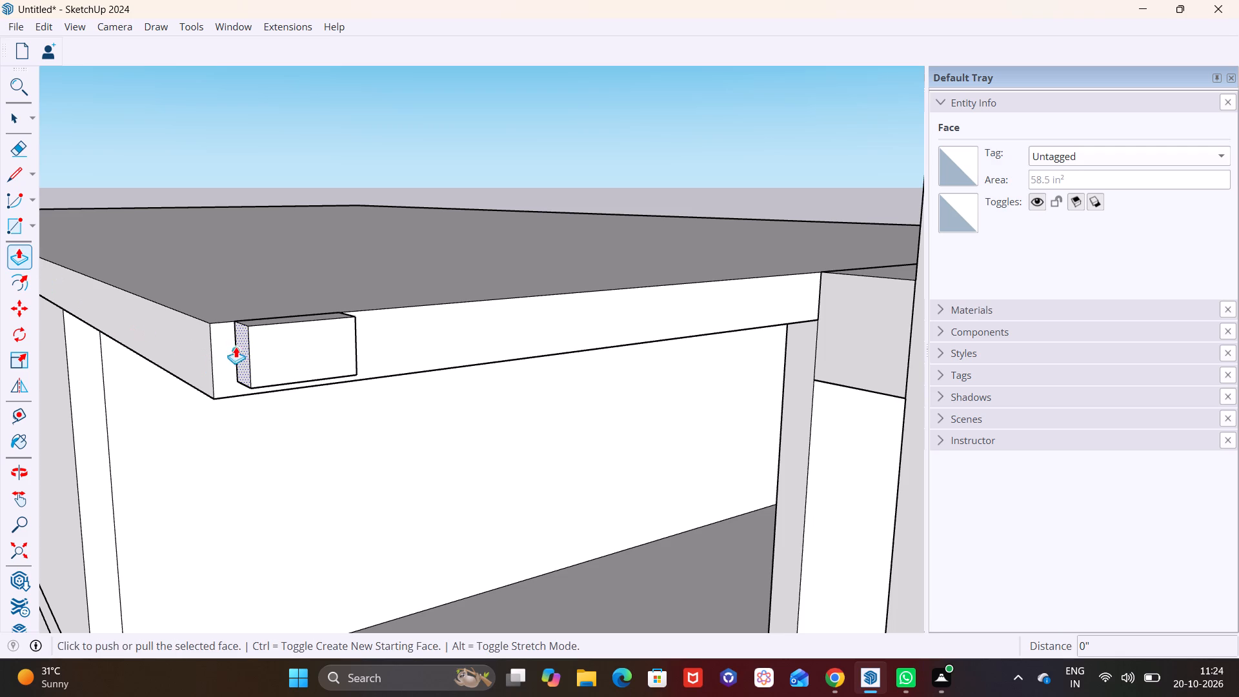
click(245, 343)
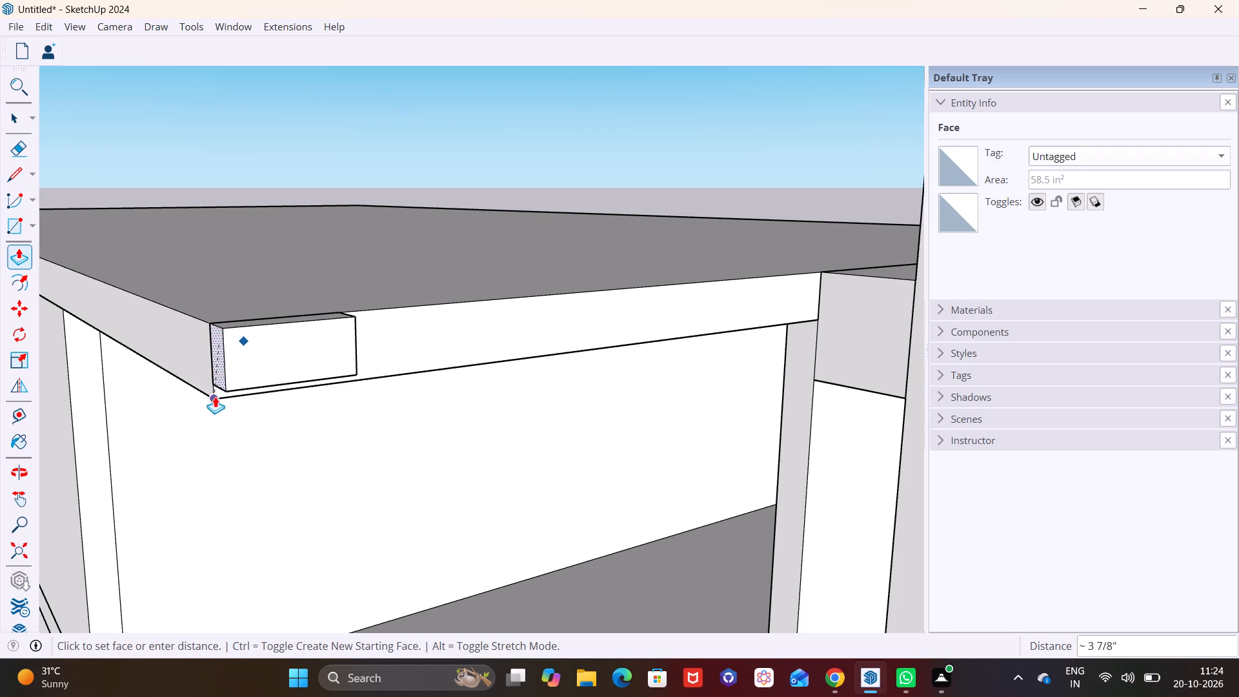
click(215, 396)
Extend the block's underside down about 2 3/8" to the roof slab's bottom edge.
middle_drag(288, 368, 191, 257)
scroll(288, 296, up, 6)
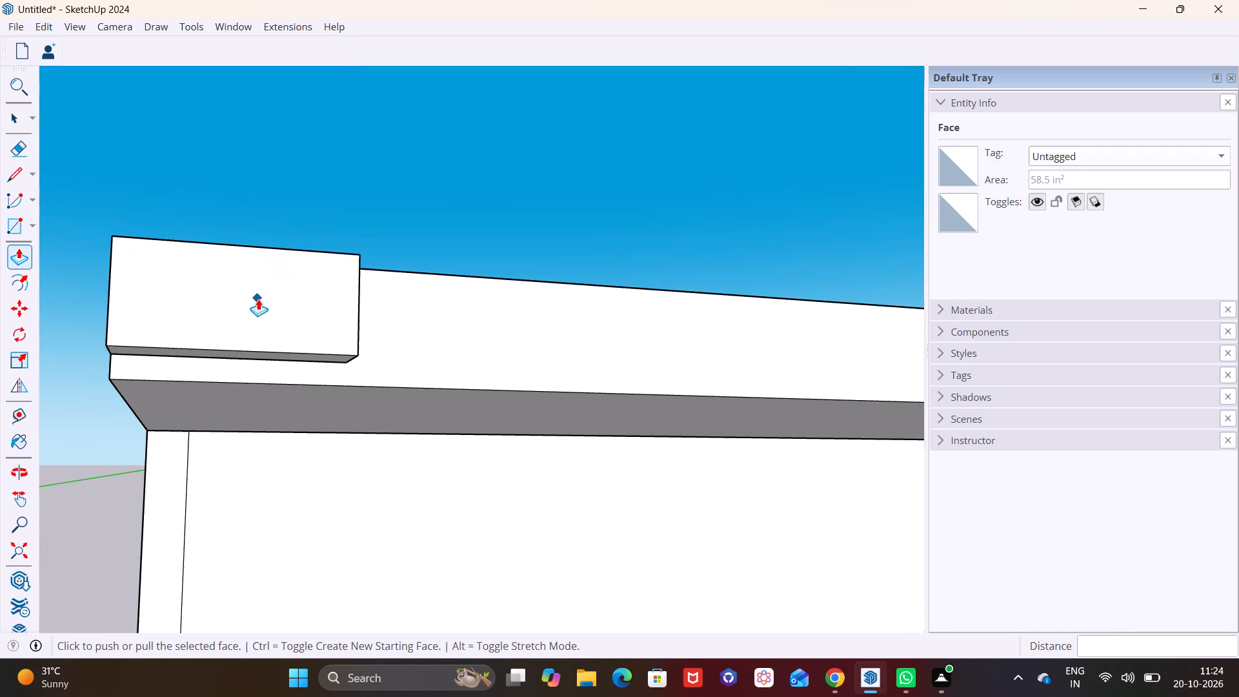
click(18, 120)
click(188, 352)
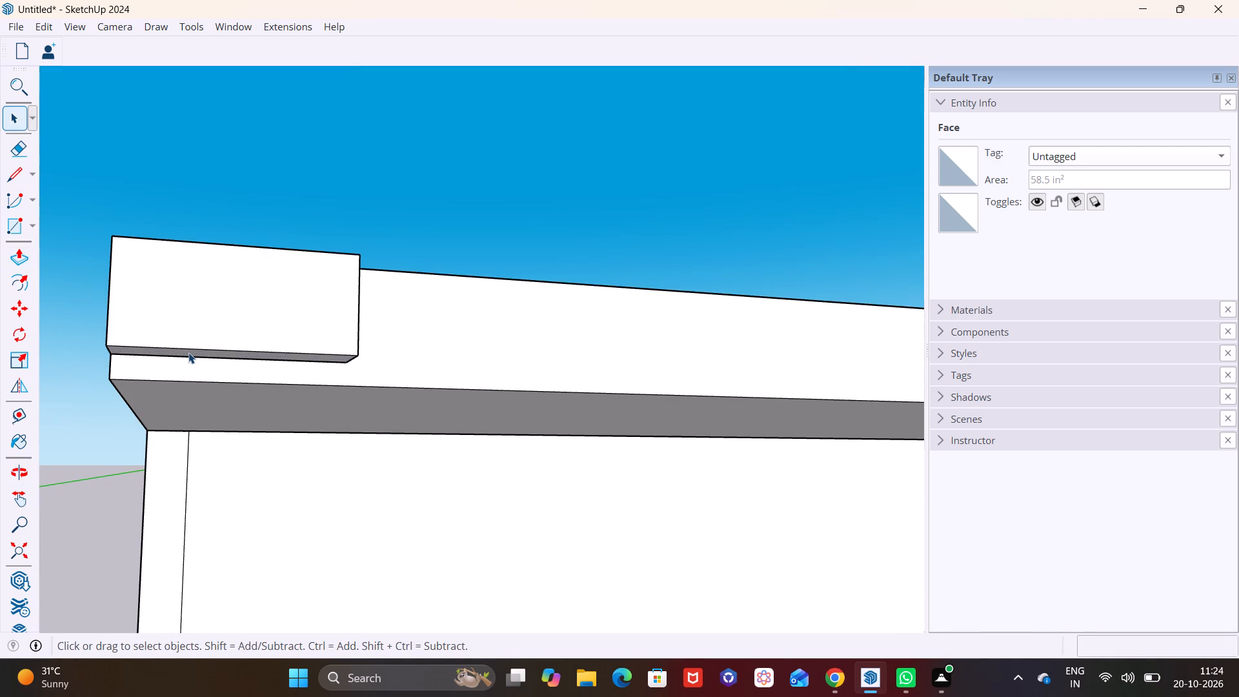
click(11, 255)
scroll(155, 330, up, 6)
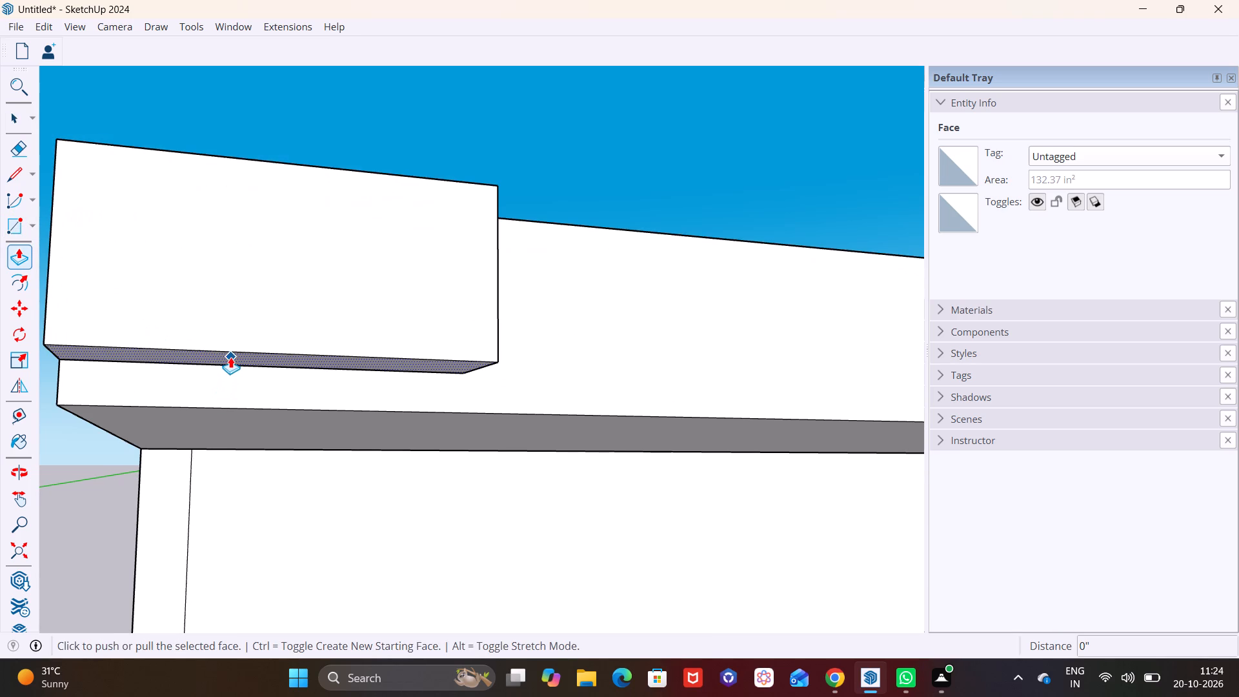
click(231, 359)
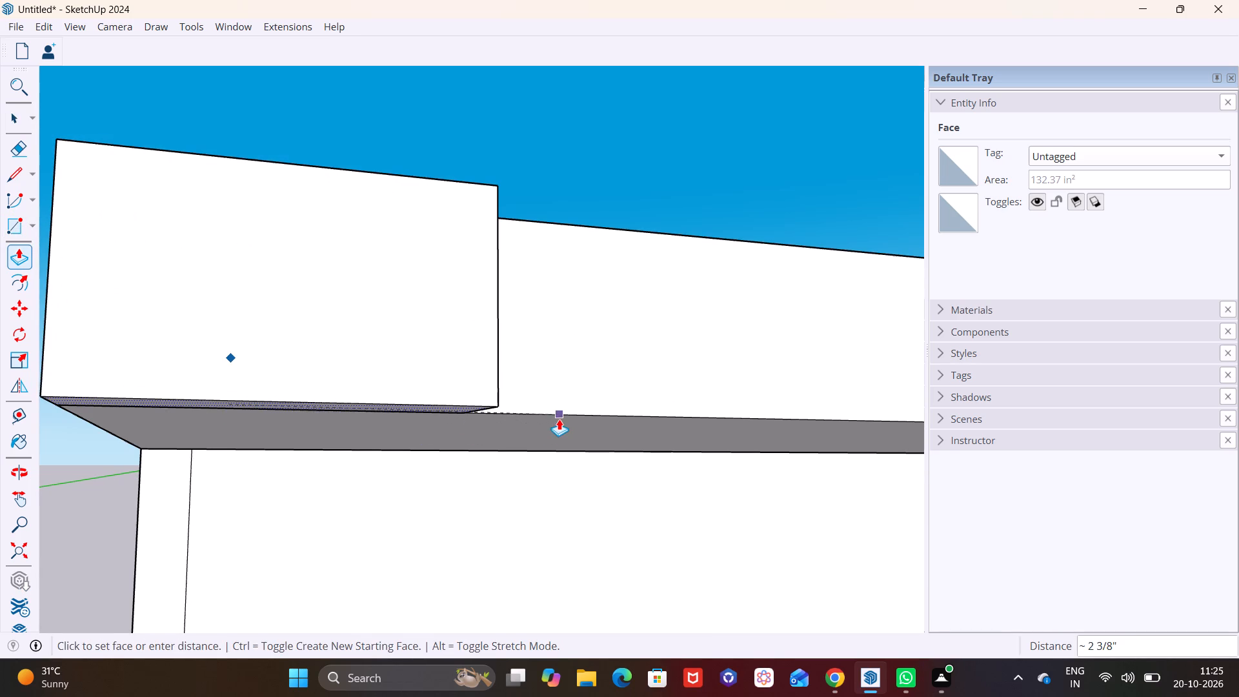
click(559, 419)
Extend the block's inner end face about 10' 11" along the roof slab to the slab's end beside the tall frame.
scroll(432, 376, down, 12)
middle_drag(420, 374, 228, 521)
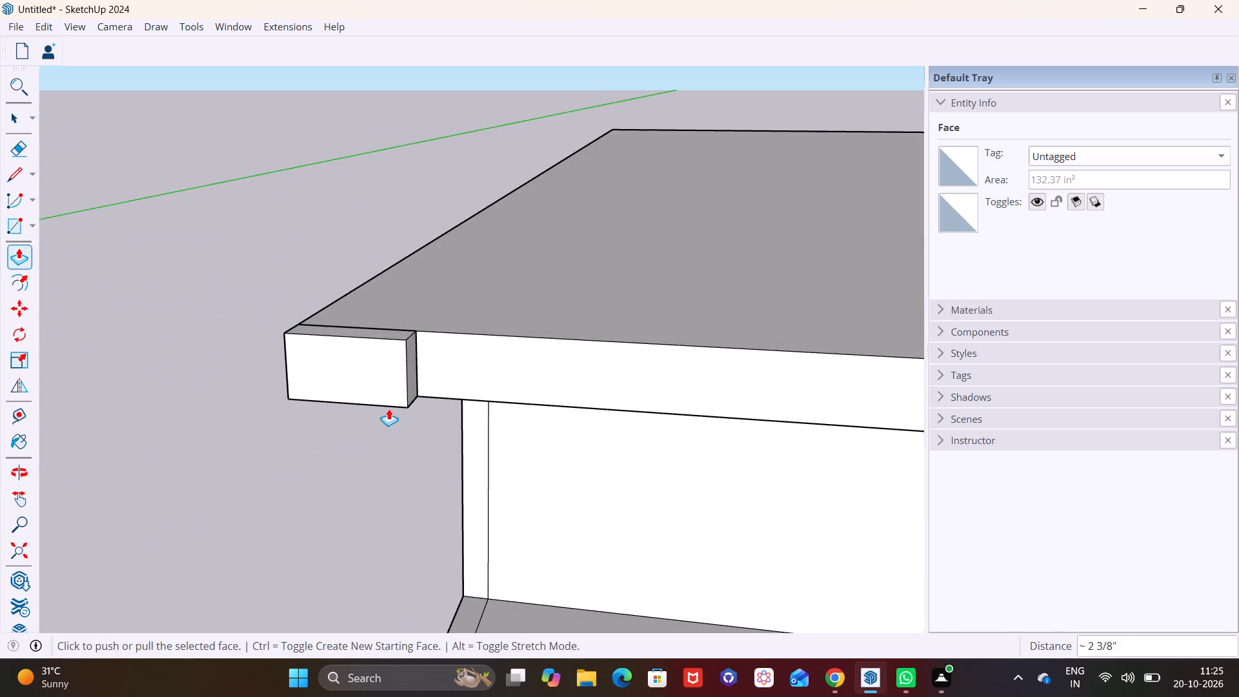
scroll(388, 409, down, 2)
middle_drag(406, 398, 0, 332)
shift+middle_drag(136, 308, 284, 348)
scroll(188, 338, up, 3)
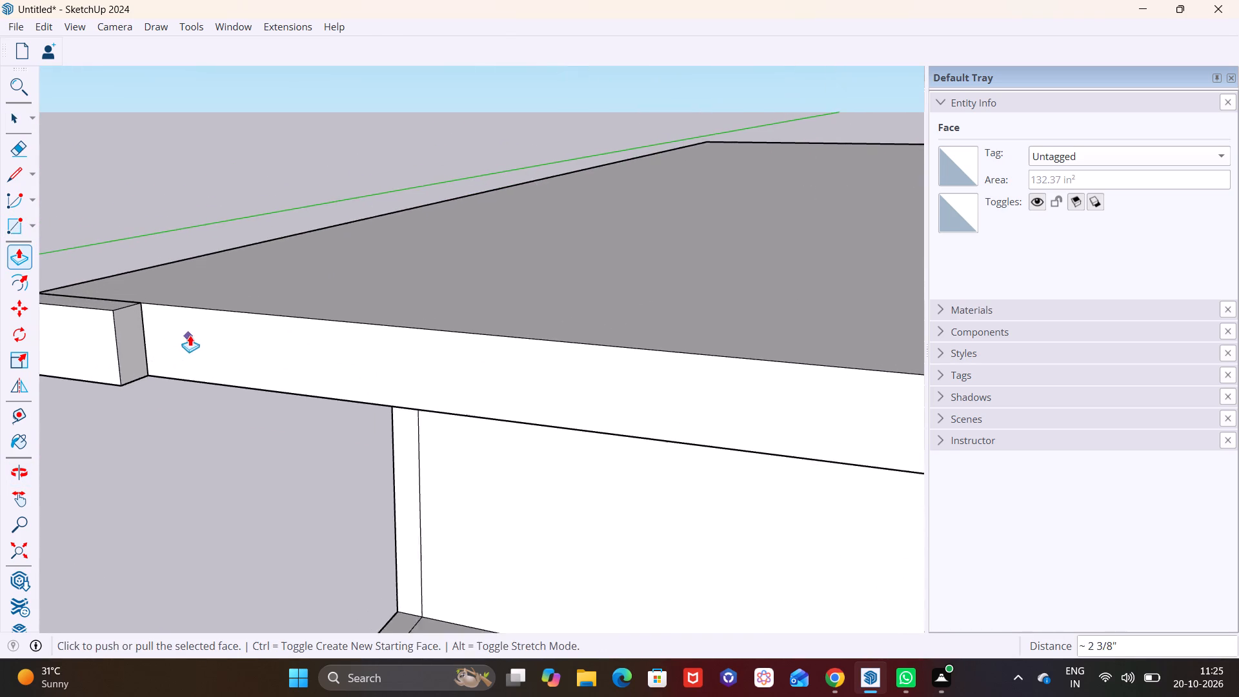
scroll(190, 335, up, 4)
click(19, 117)
click(104, 324)
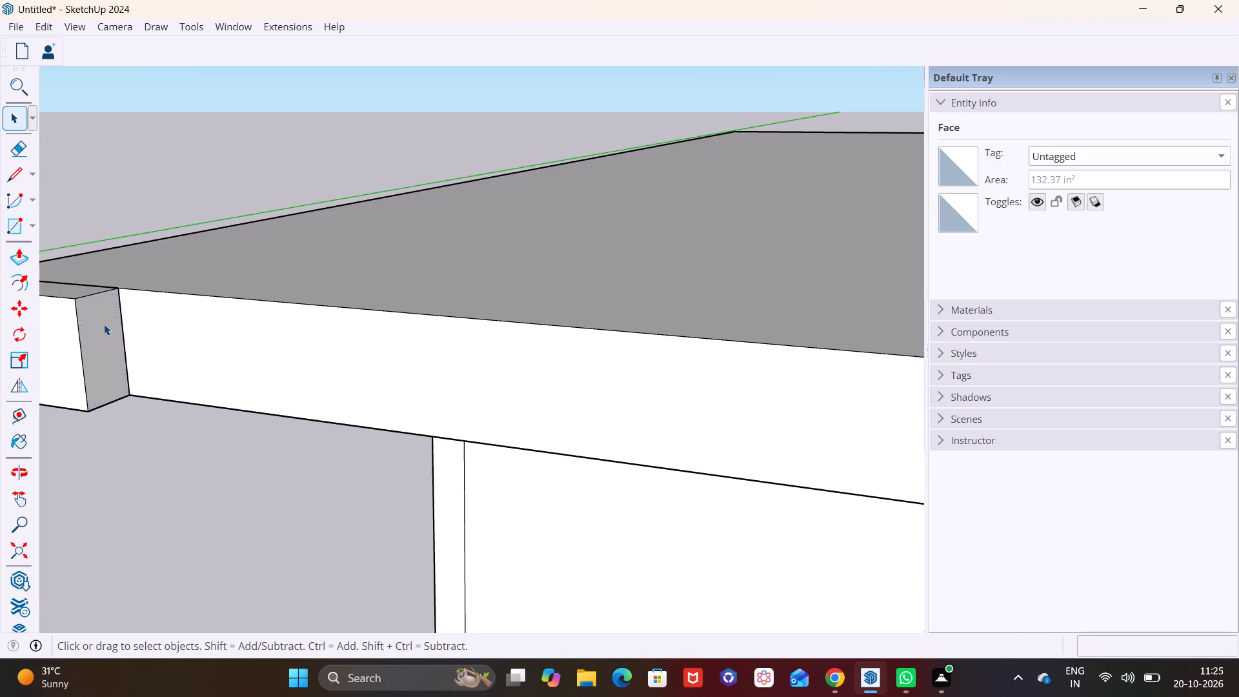
click(12, 259)
click(114, 338)
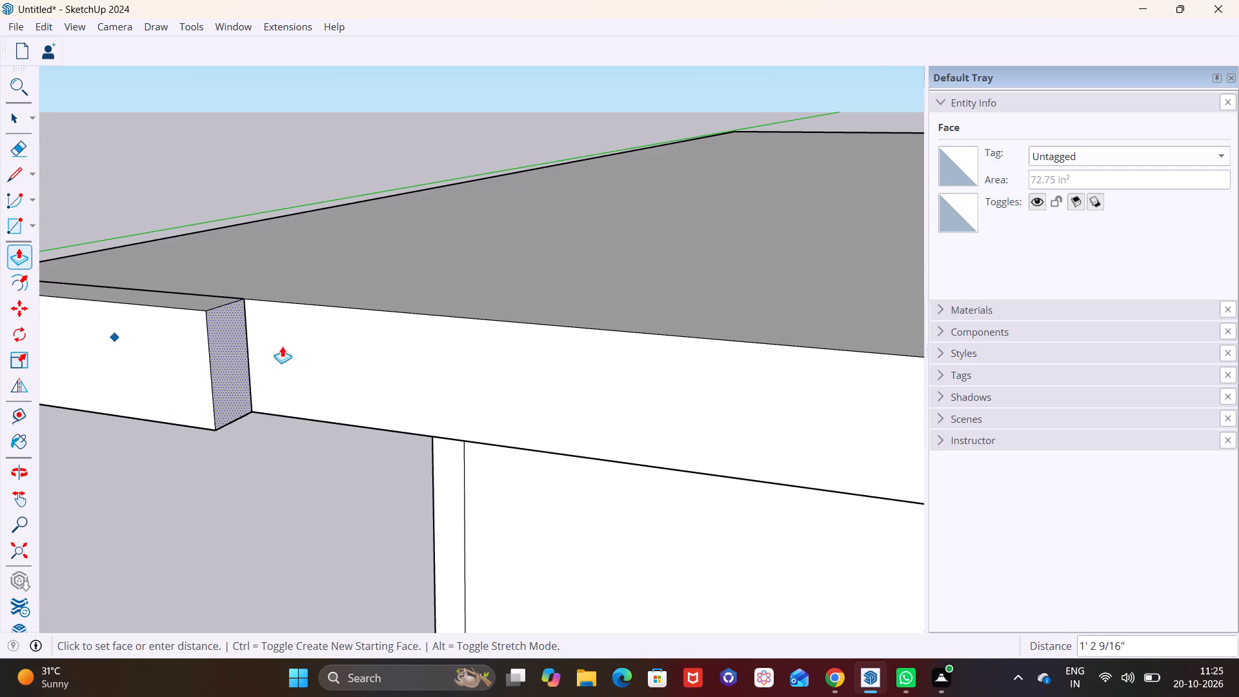
scroll(399, 356, down, 12)
scroll(463, 367, down, 3)
shift+middle_drag(445, 367, 241, 316)
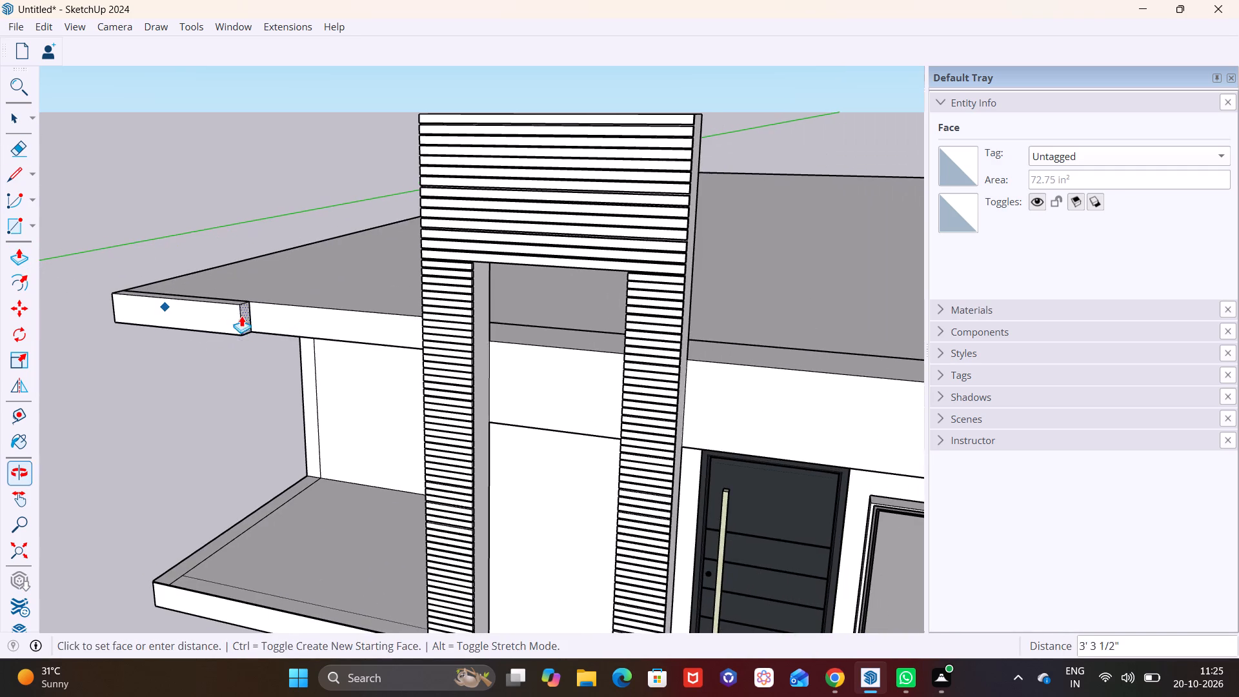
middle_drag(413, 352, 607, 332)
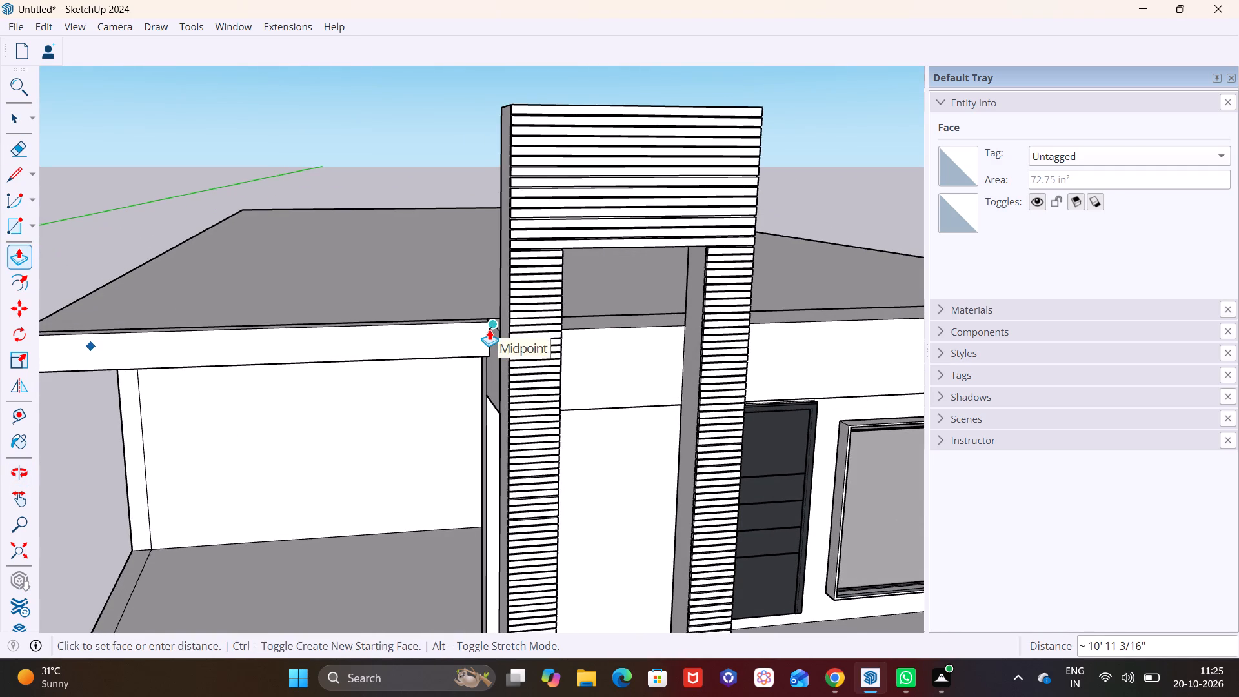
click(489, 329)
Pull the front face of the full-length roof band forward 1' 6 7/16" toward the strip-clad frame.
middle_drag(472, 376, 463, 249)
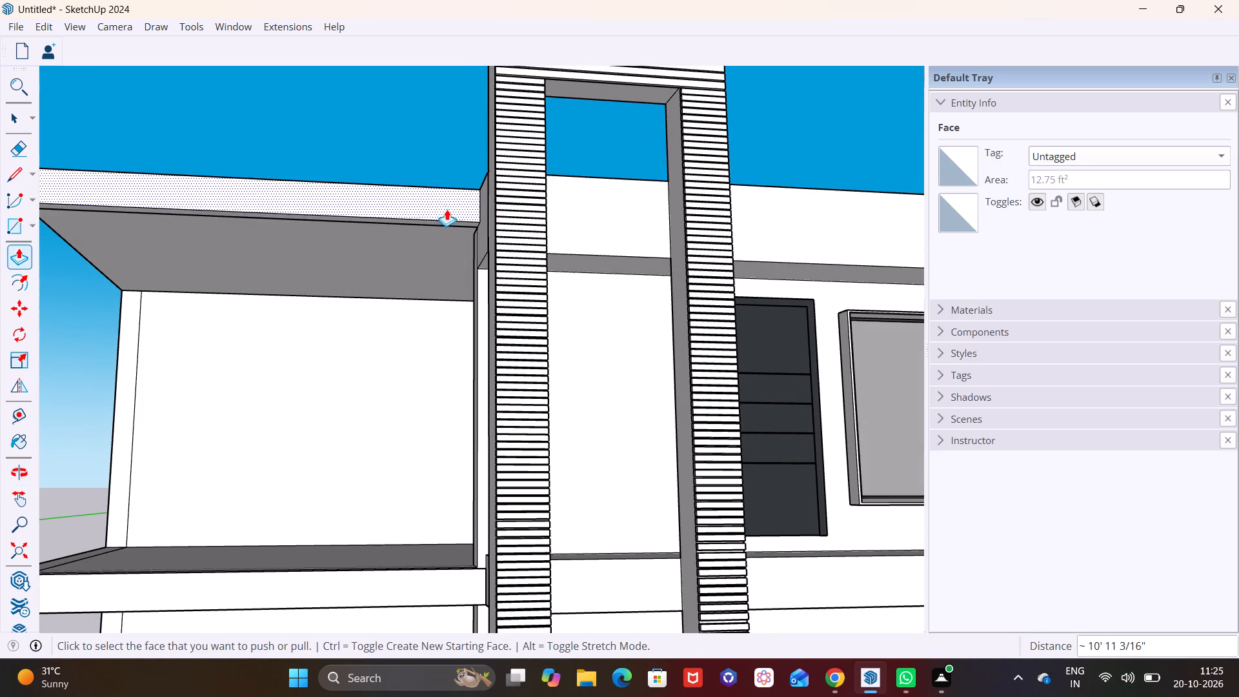
middle_drag(447, 213, 223, 412)
scroll(235, 397, up, 1)
middle_drag(384, 236, 323, 345)
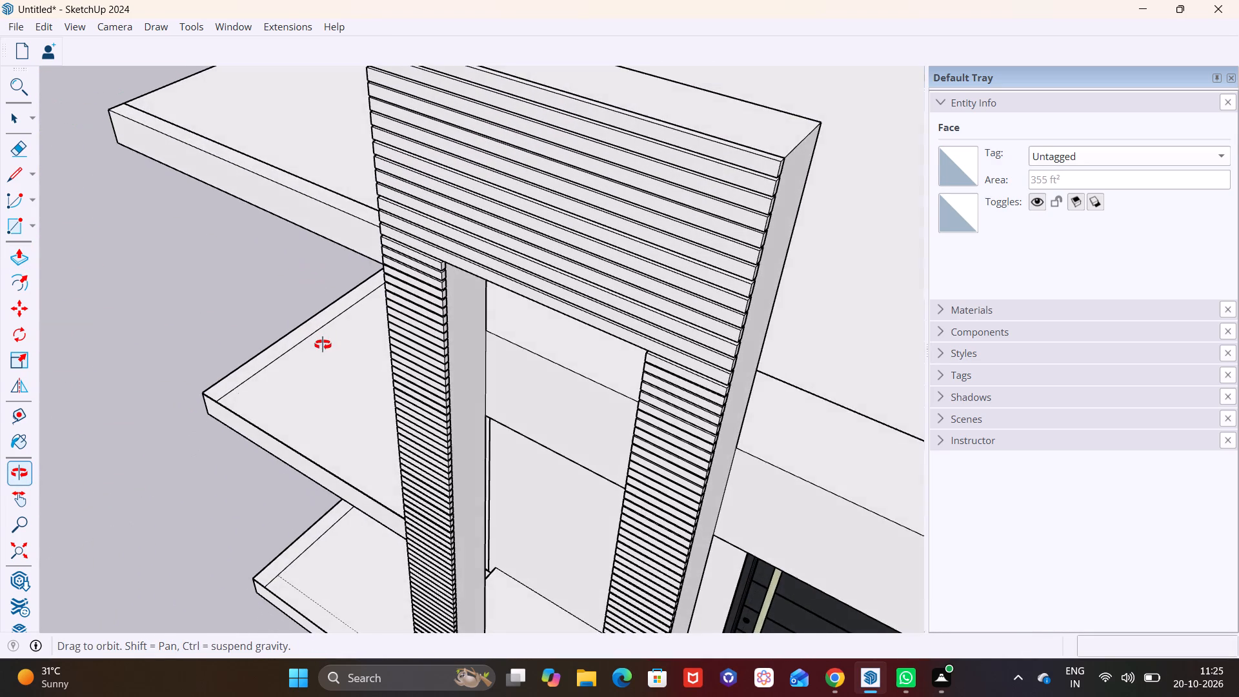
middle_drag(323, 345, 379, 394)
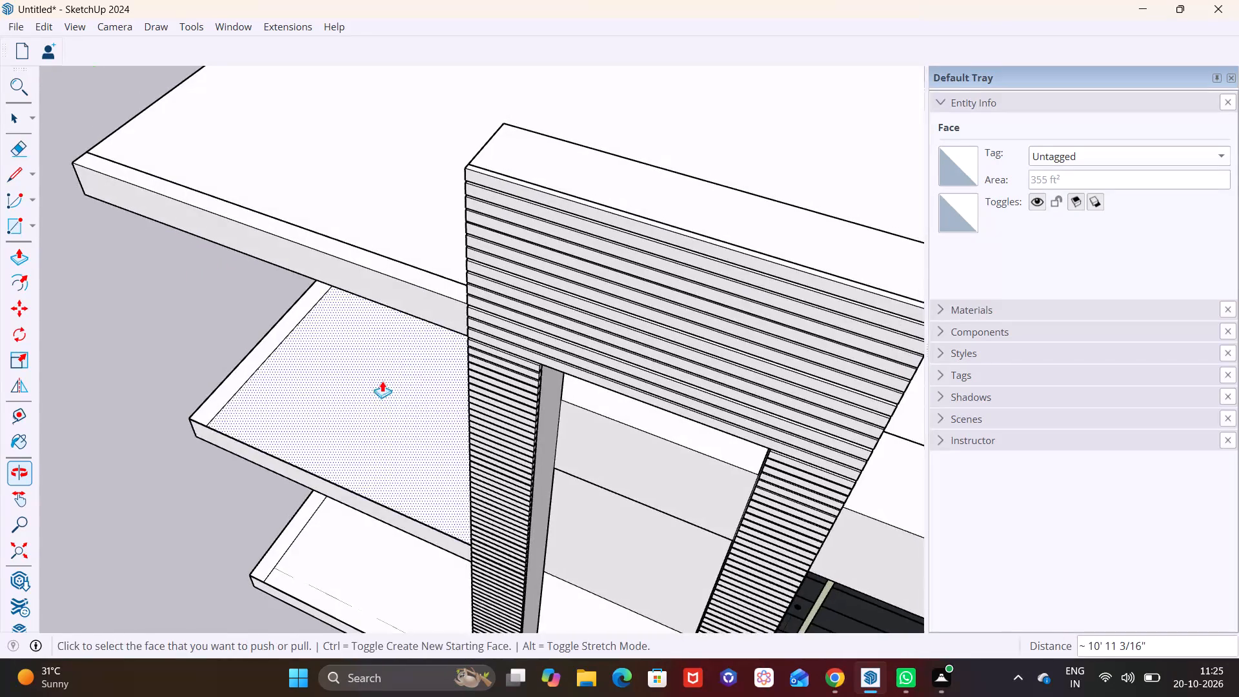
scroll(443, 318, up, 6)
click(407, 303)
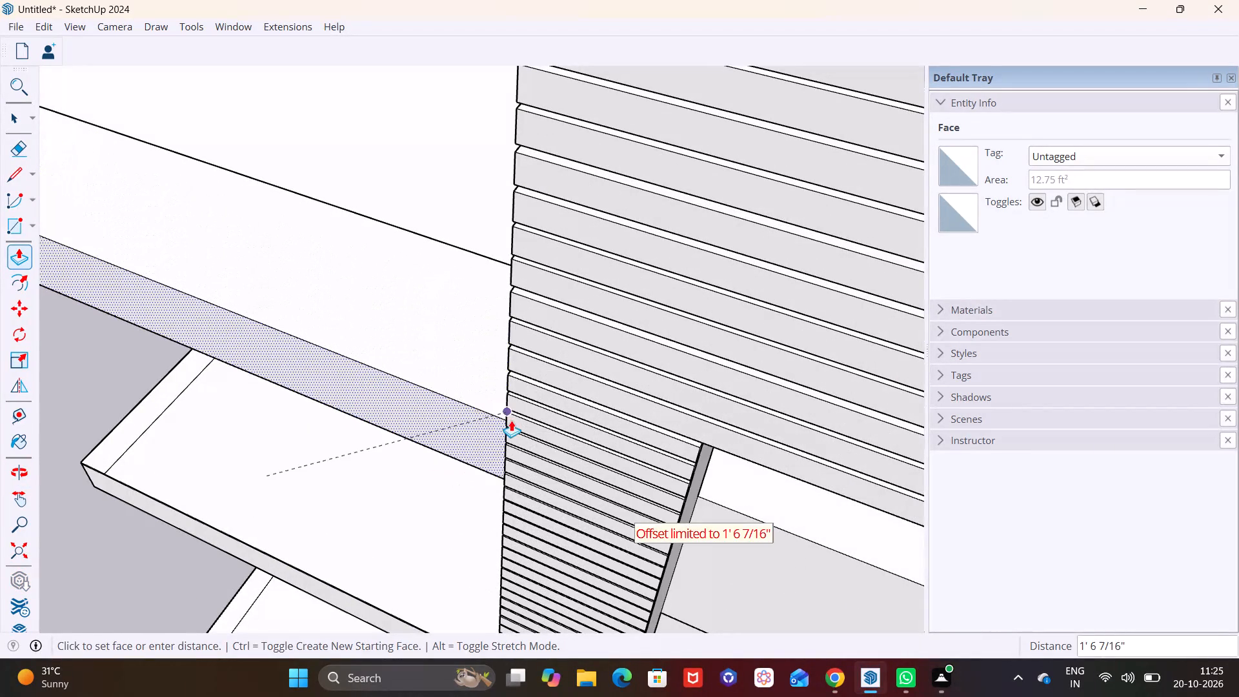
click(510, 419)
Pull the roof band's front face a further 4" forward alongside the tall frame.
middle_drag(380, 393, 509, 236)
scroll(438, 425, down, 8)
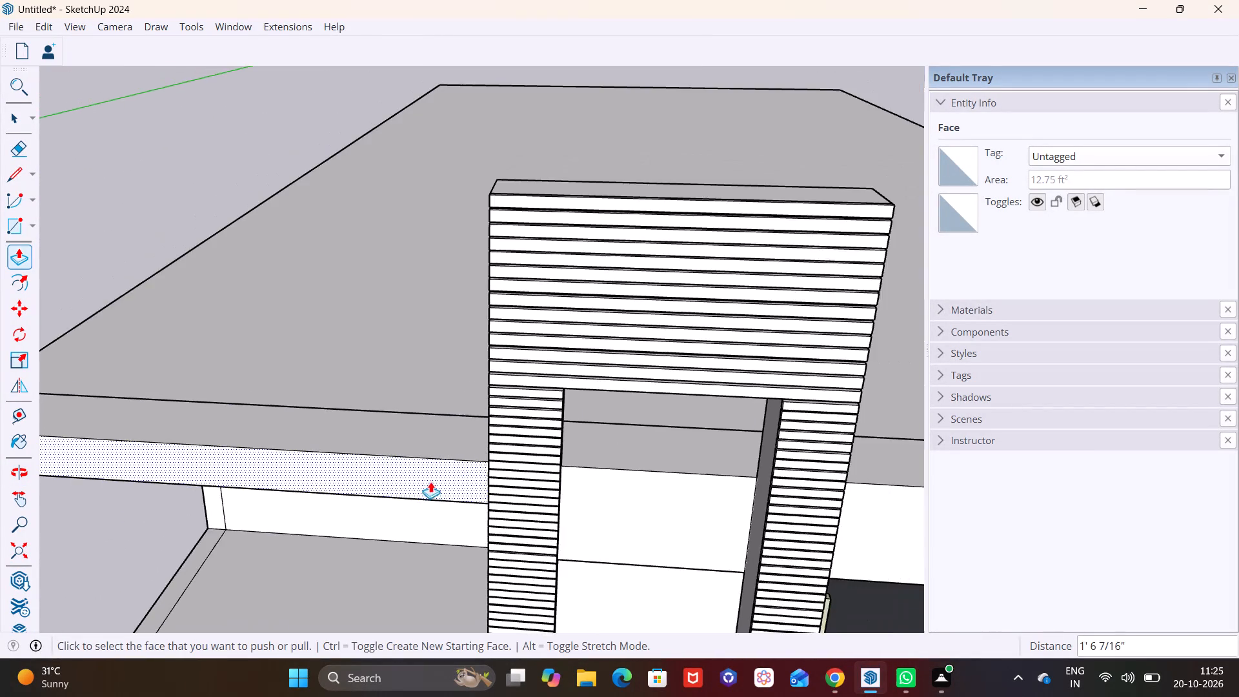
middle_drag(430, 481, 545, 266)
scroll(430, 476, up, 1)
middle_drag(507, 436, 564, 332)
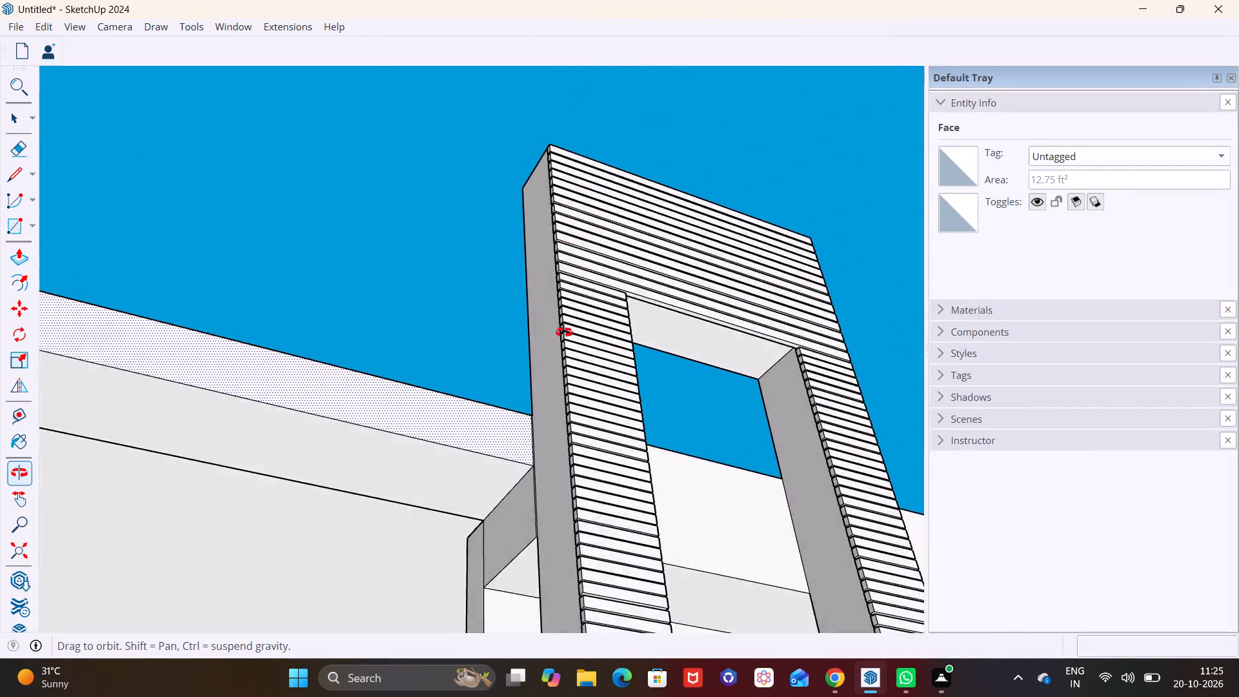
middle_drag(564, 332, 530, 523)
scroll(530, 523, down, 1)
shift+middle_drag(510, 407, 448, 302)
click(404, 323)
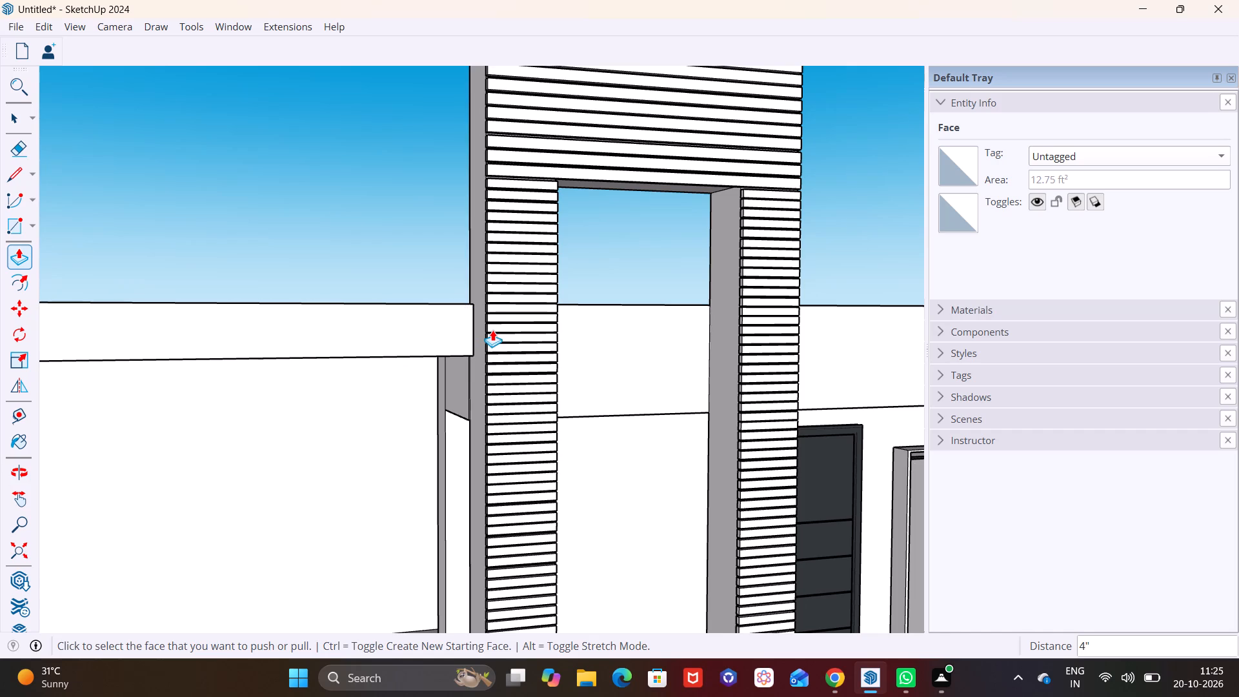
click(492, 330)
key(space)
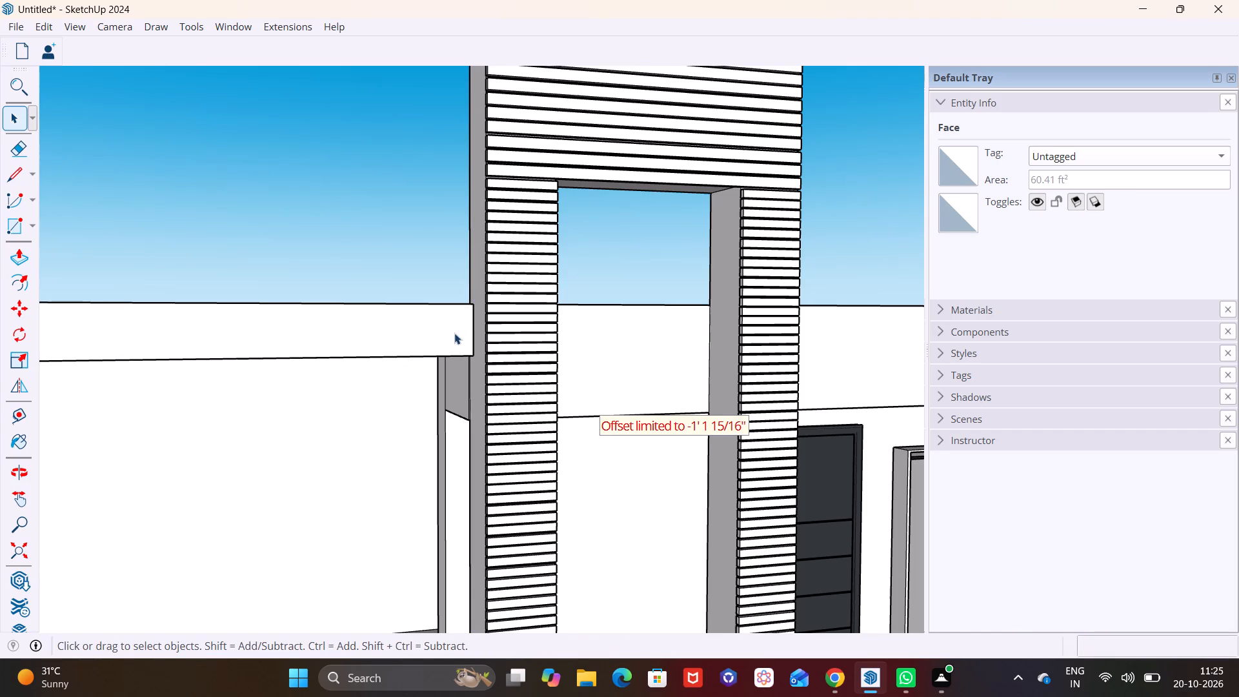
Pull the roof band's front face forward about 1' 3" and align it with the strip-clad front edge of the tall frame.
click(442, 330)
click(13, 255)
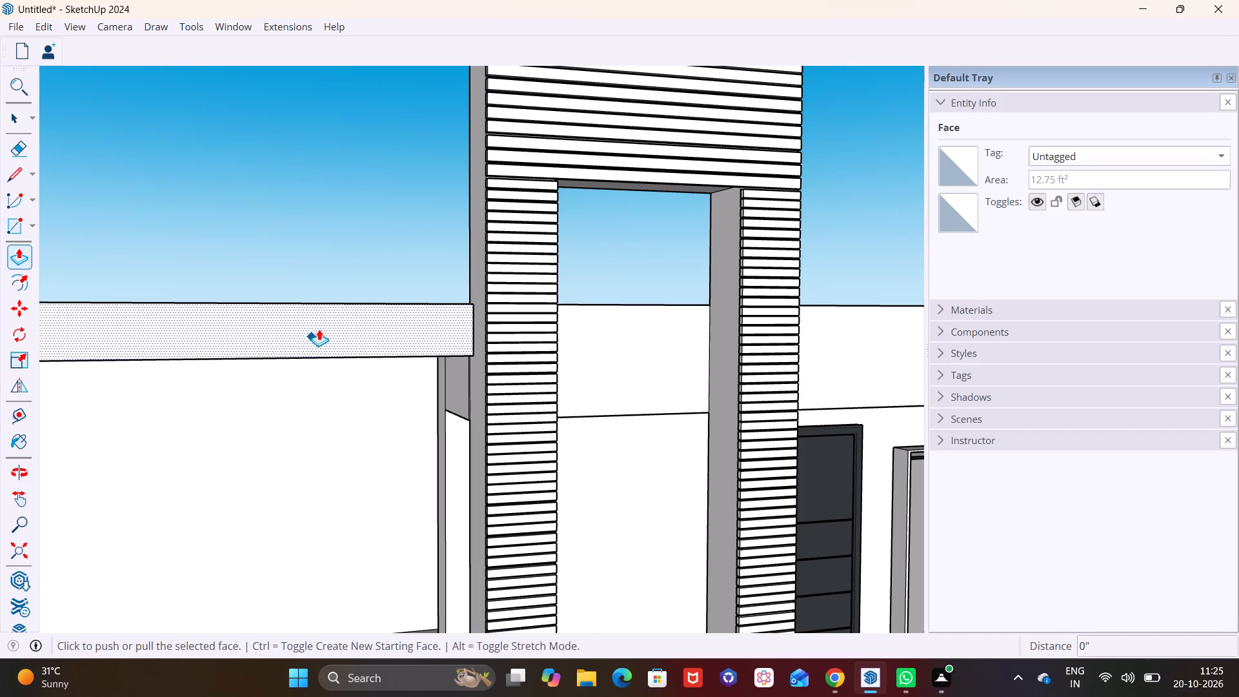
drag(321, 328, 335, 328)
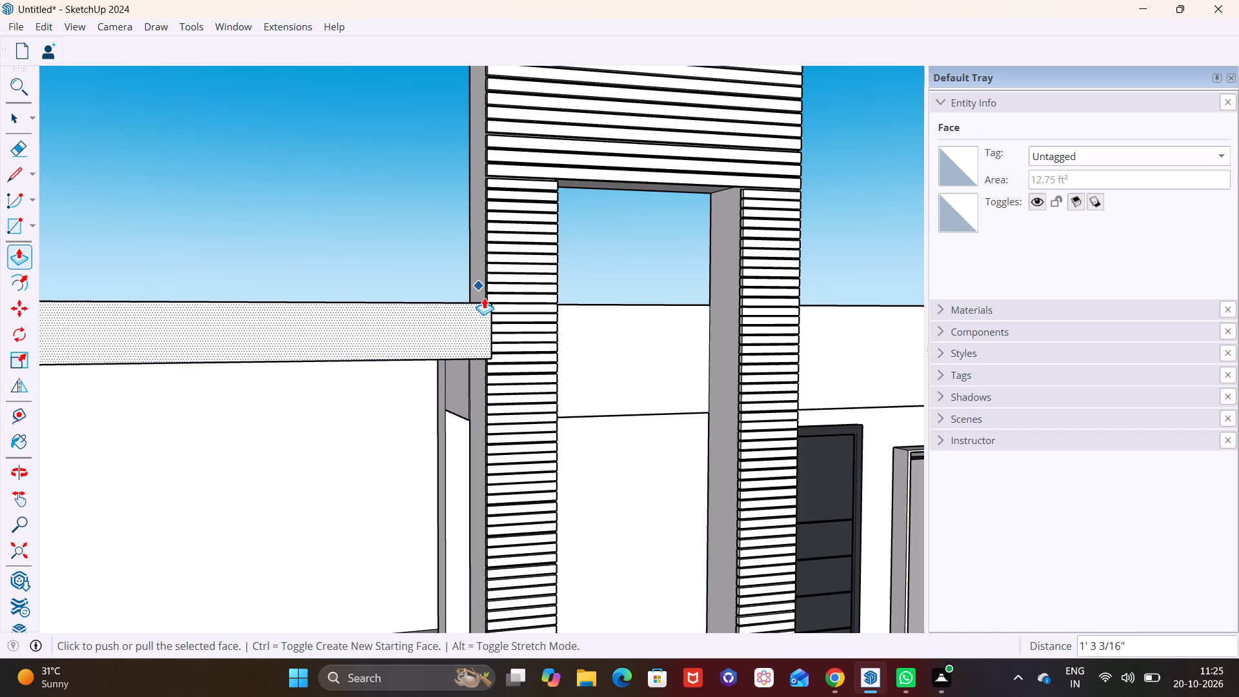
scroll(487, 300, up, 9)
middle_drag(480, 336, 315, 362)
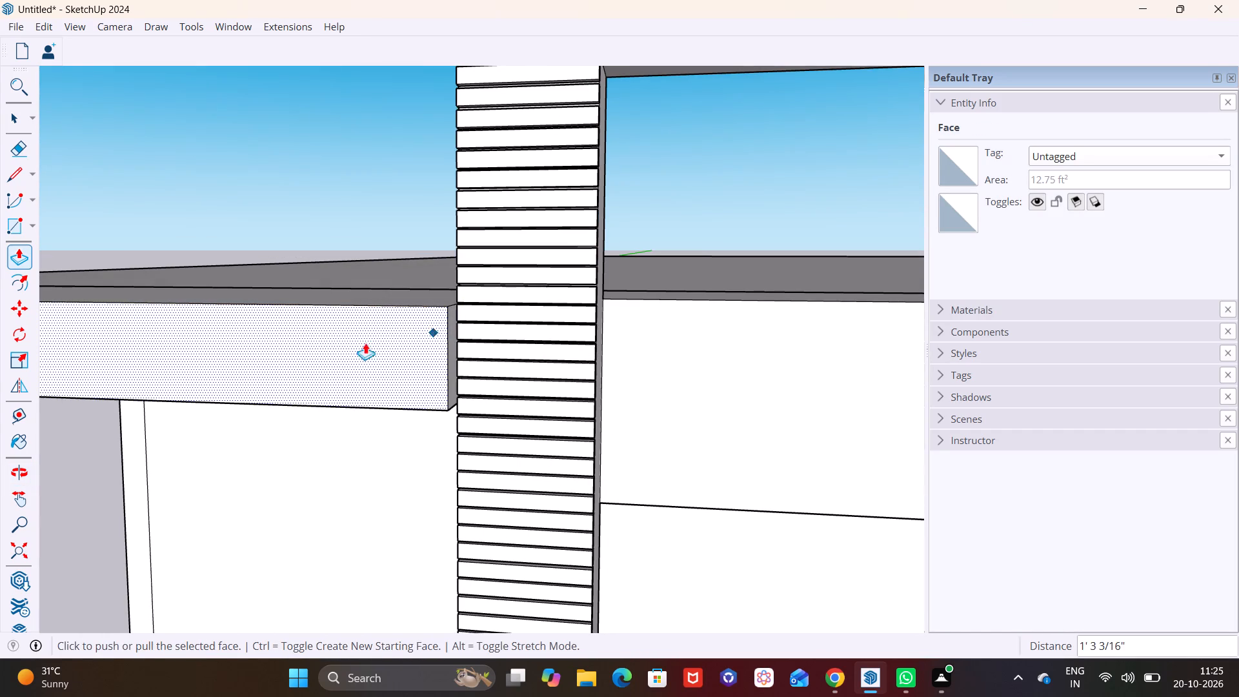
drag(361, 345, 371, 339)
click(458, 291)
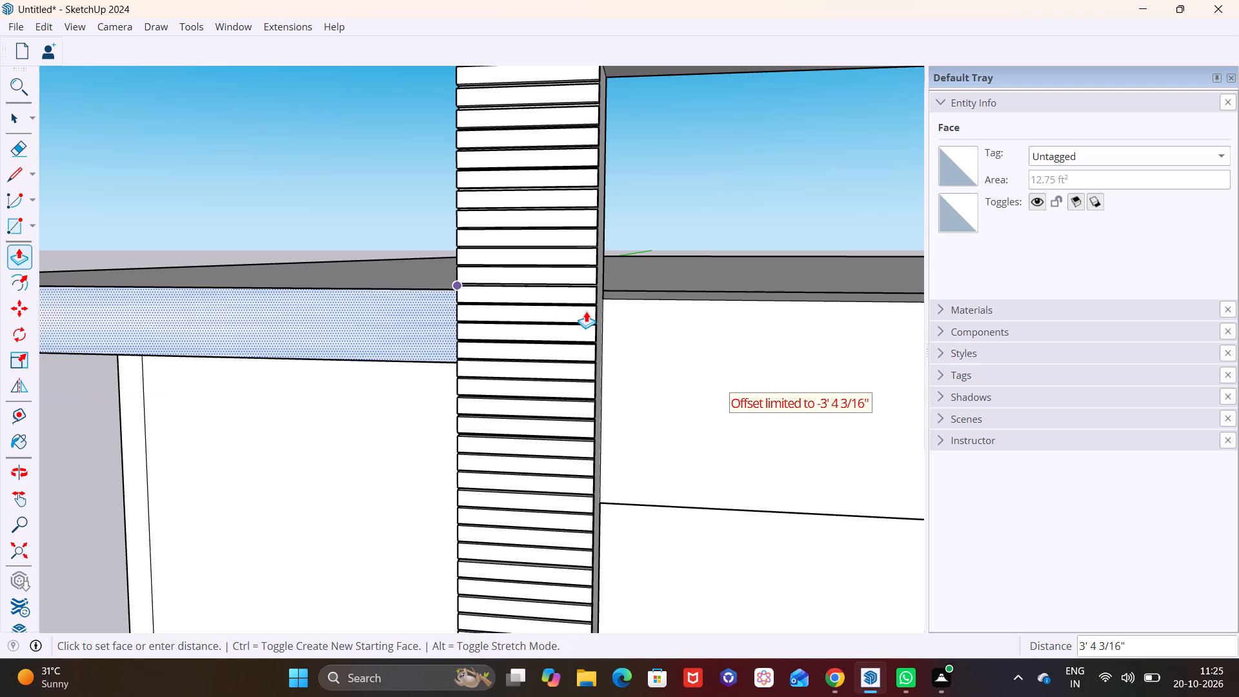
click(474, 304)
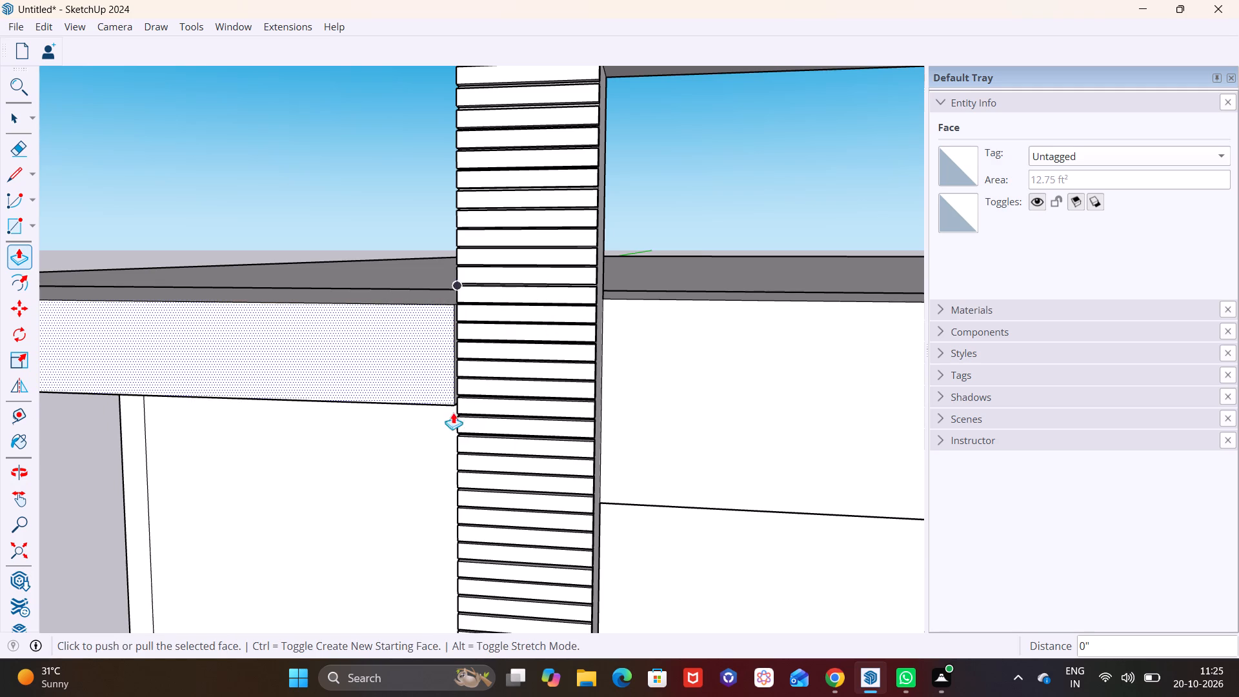
Draw a line about 3' 4" long across the roof band's underside near the tall frame, from rear edge to front edge.
scroll(352, 398, down, 6)
middle_drag(374, 391, 472, 201)
middle_drag(378, 368, 474, 320)
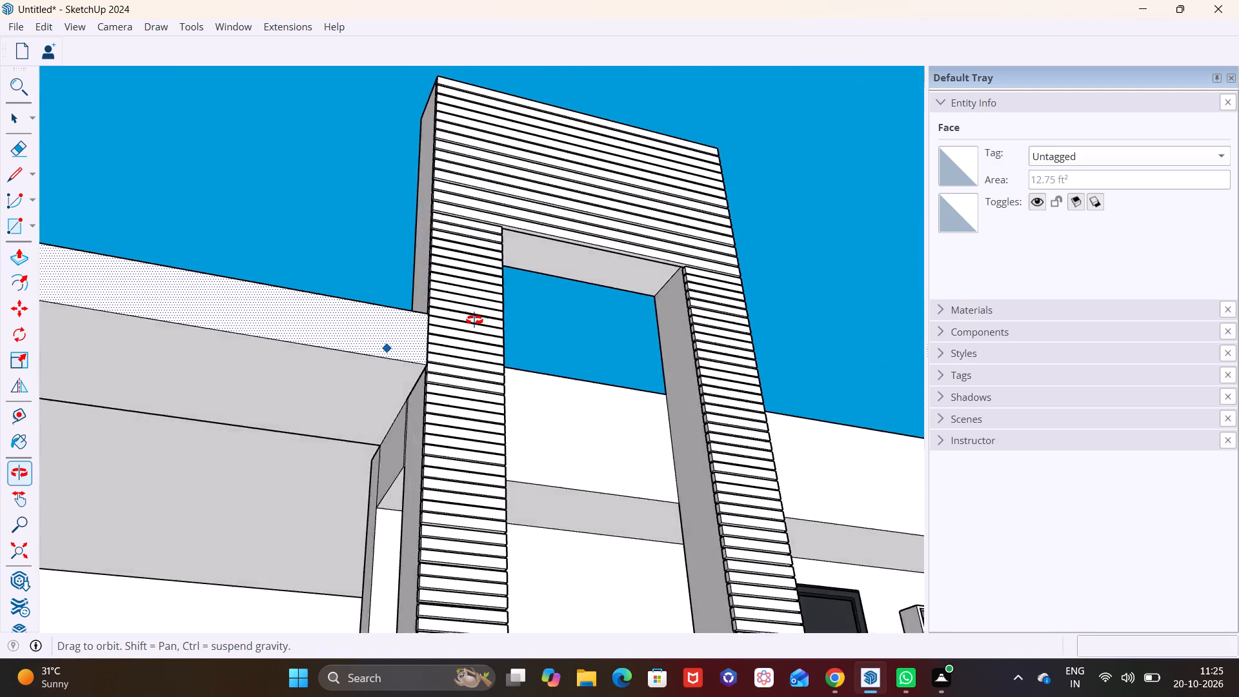
middle_drag(474, 320, 590, 457)
scroll(336, 401, down, 2)
shift+middle_drag(347, 388, 441, 262)
scroll(433, 296, up, 1)
middle_drag(441, 279, 464, 236)
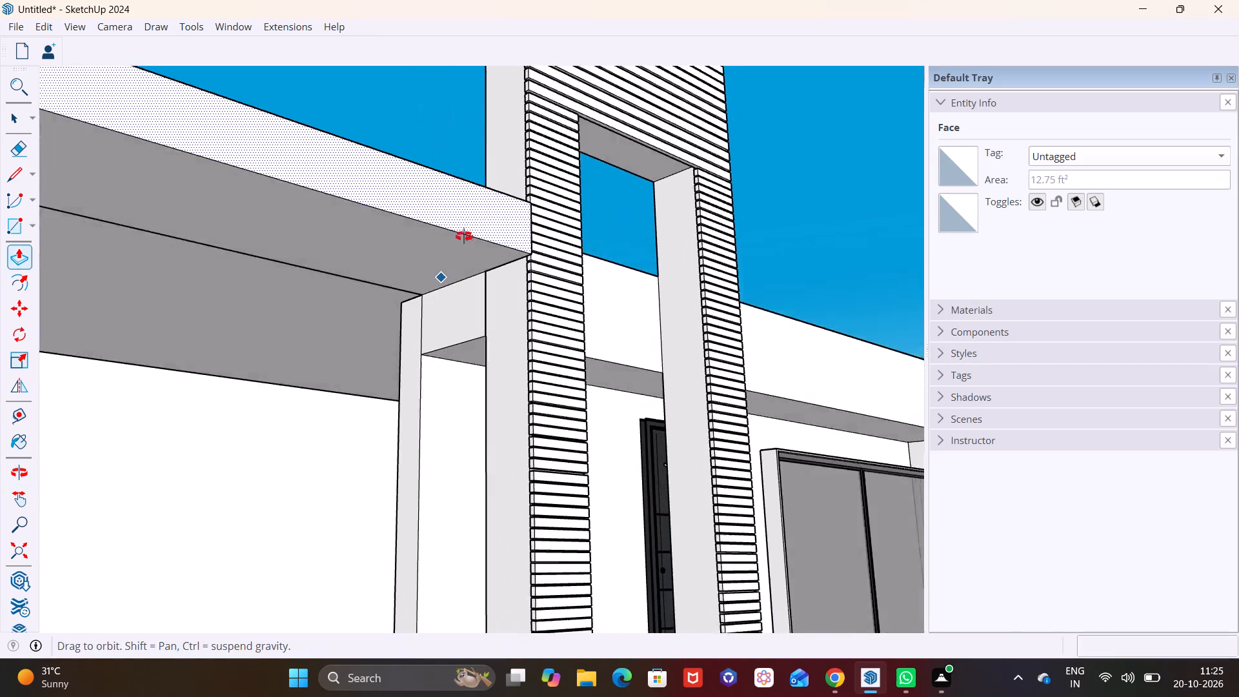
middle_drag(464, 236, 503, 202)
click(19, 174)
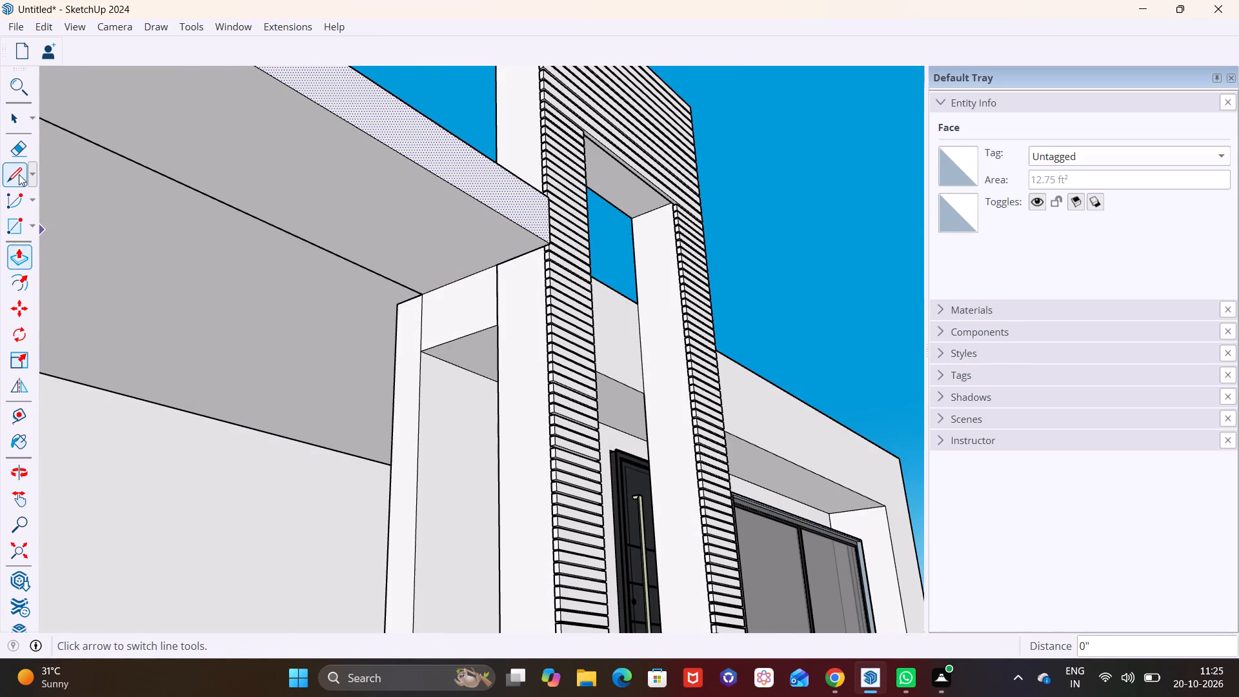
click(378, 268)
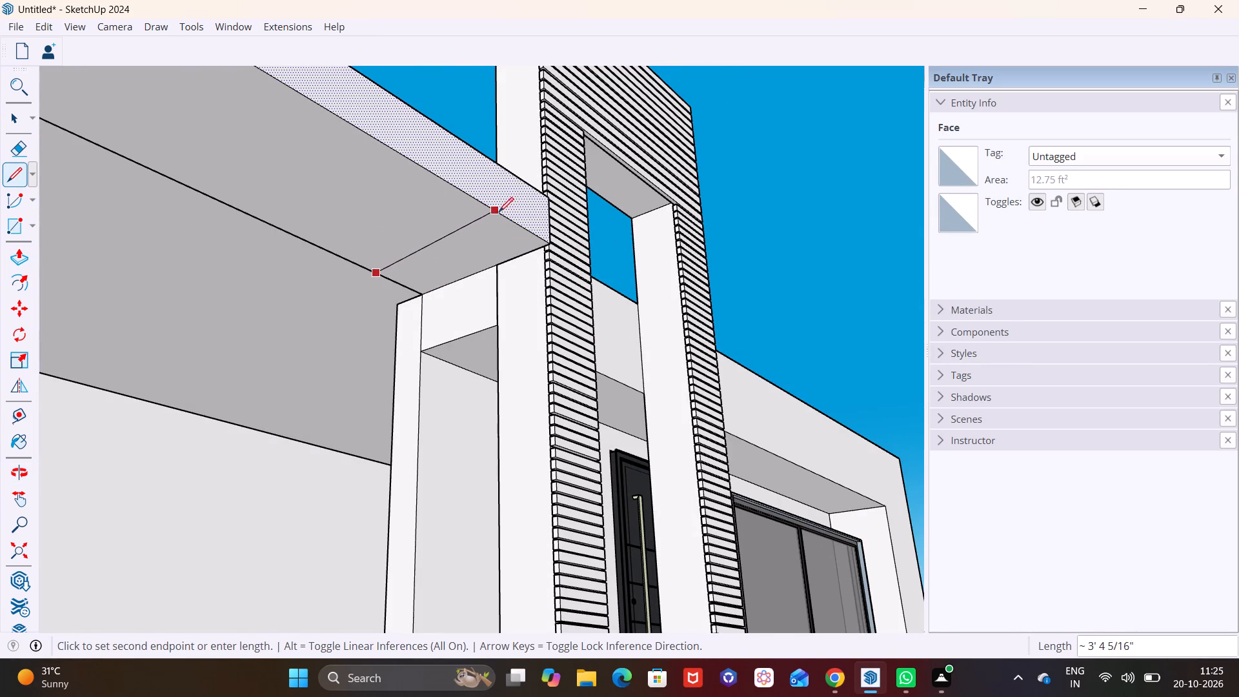
click(505, 217)
Pull the small underside face beside the tall frame down by 1' 3 7/16", 3' 7 1/4" and 6' 1 5/8" as a vertical fin.
key(space)
click(496, 250)
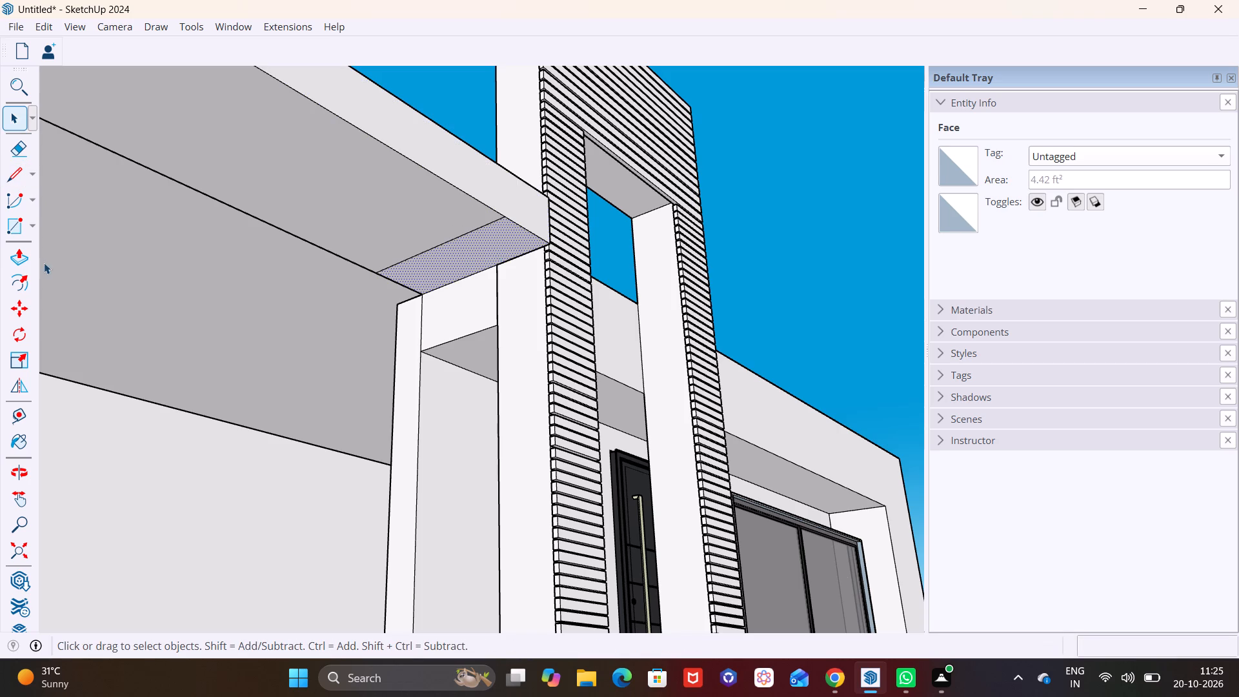
click(21, 259)
click(463, 253)
scroll(463, 483, down, 1)
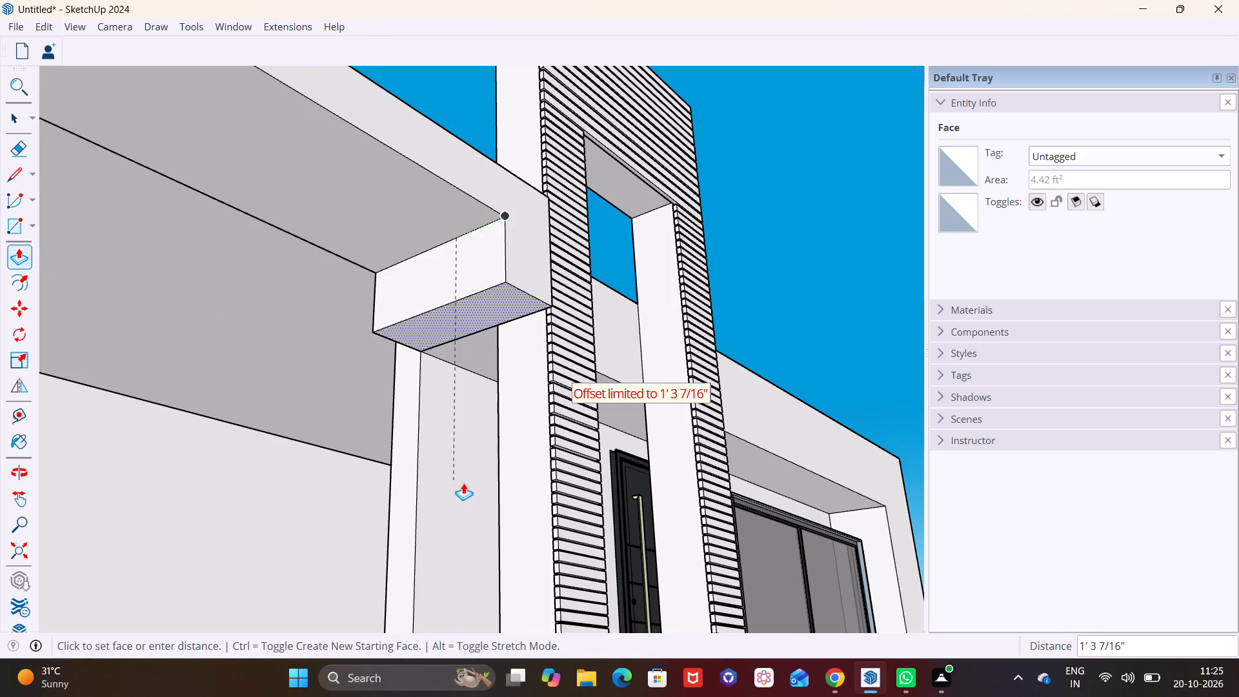
scroll(463, 483, down, 2)
click(463, 483)
click(471, 358)
click(451, 500)
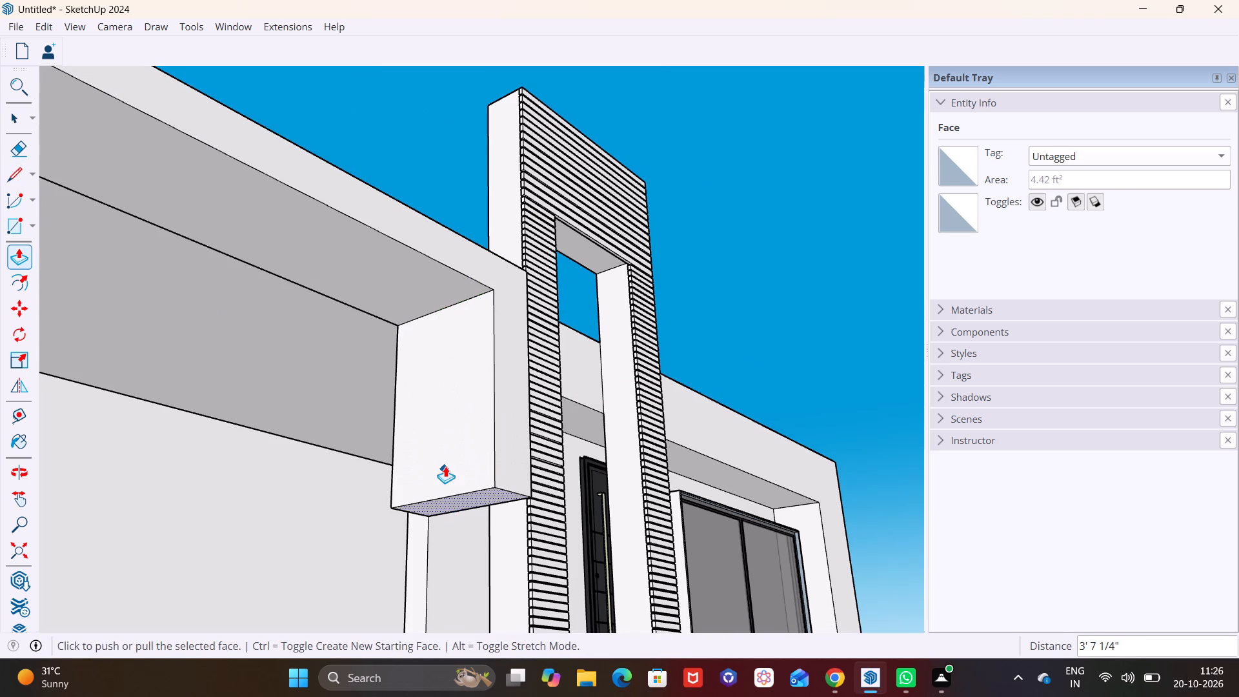
scroll(445, 466, down, 3)
shift+middle_drag(438, 459, 397, 279)
click(419, 312)
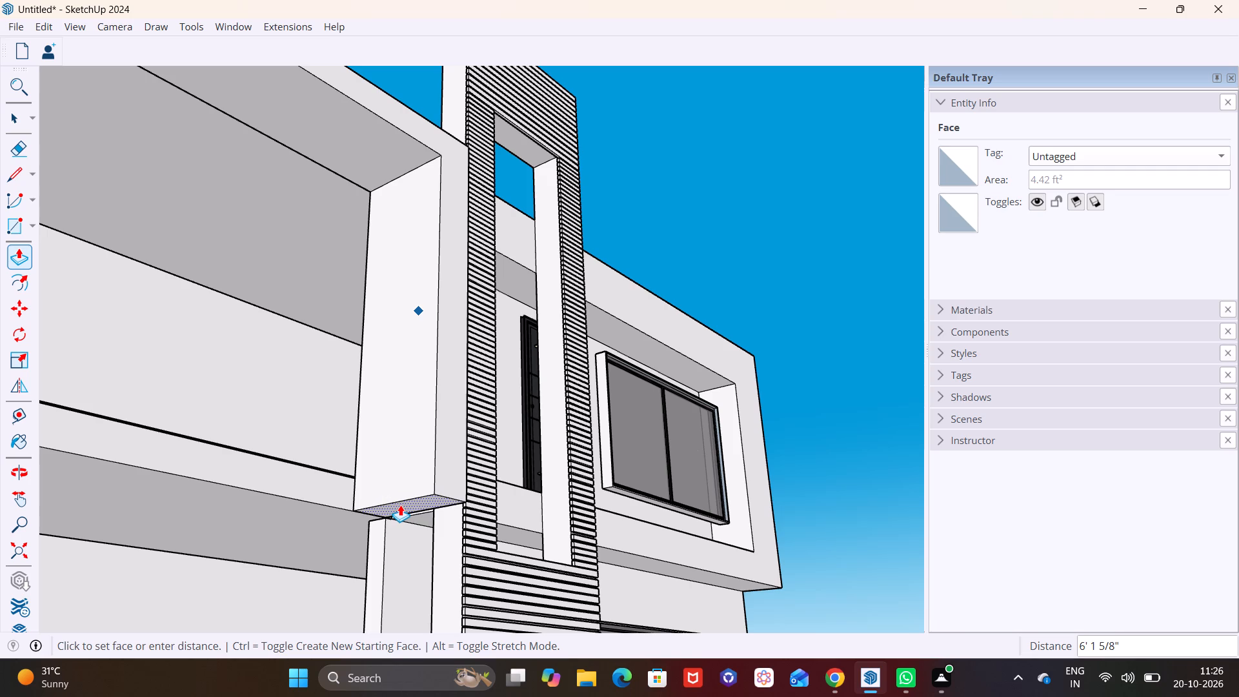
click(400, 507)
key(space)
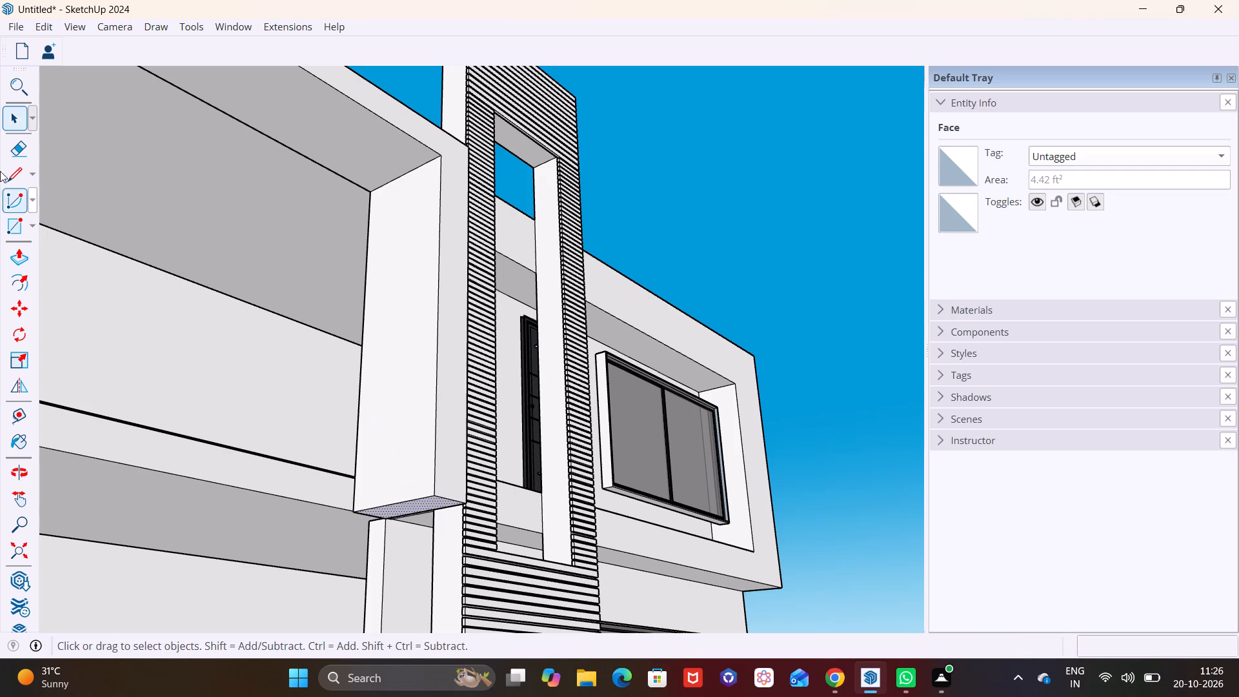
Draw a line about 3' 4" long across the vertical fin's inner face, just above its bottom end.
click(19, 181)
scroll(359, 412, up, 6)
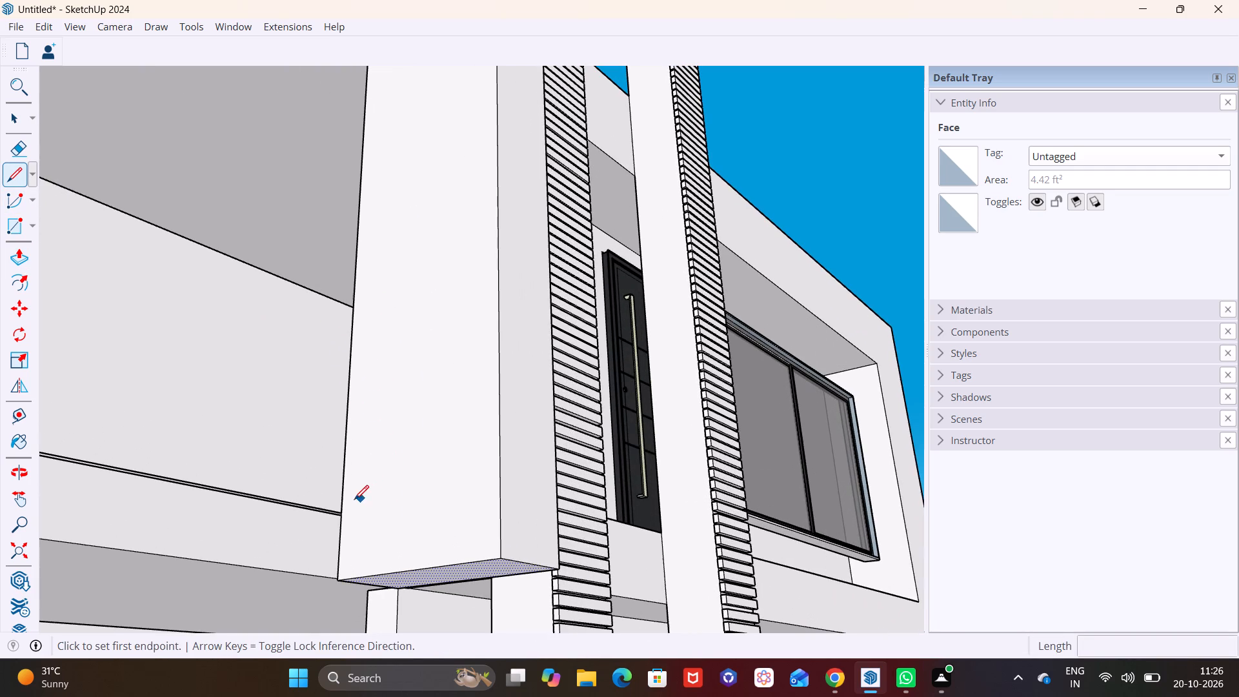
click(347, 497)
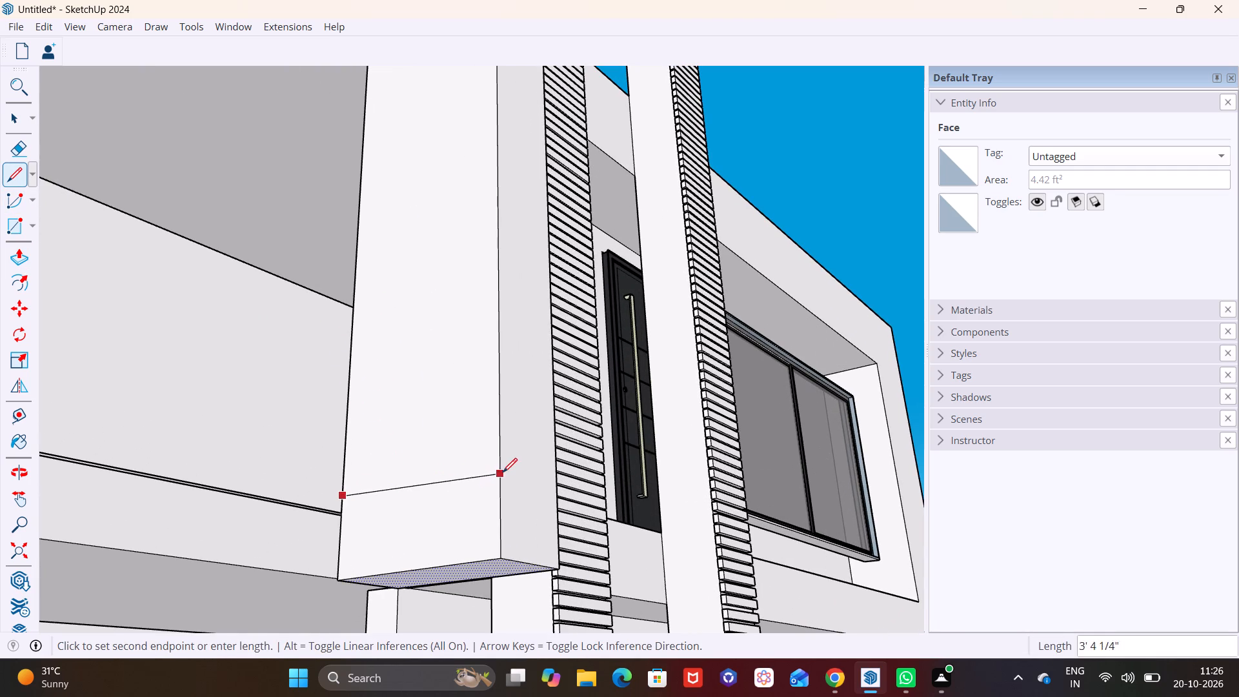
click(503, 468)
Pull the fin's lower inner face about 11' 5 3/16" along the balcony slab's front to form a bottom band.
key(space)
click(442, 498)
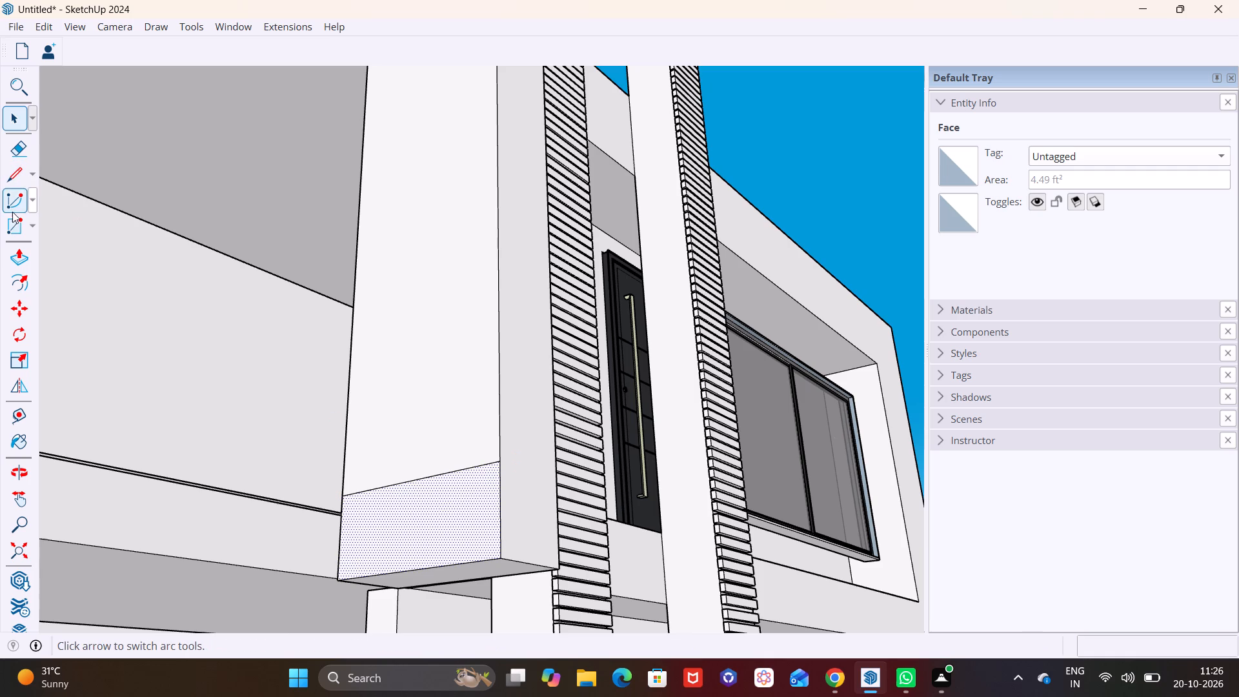
click(21, 259)
click(437, 493)
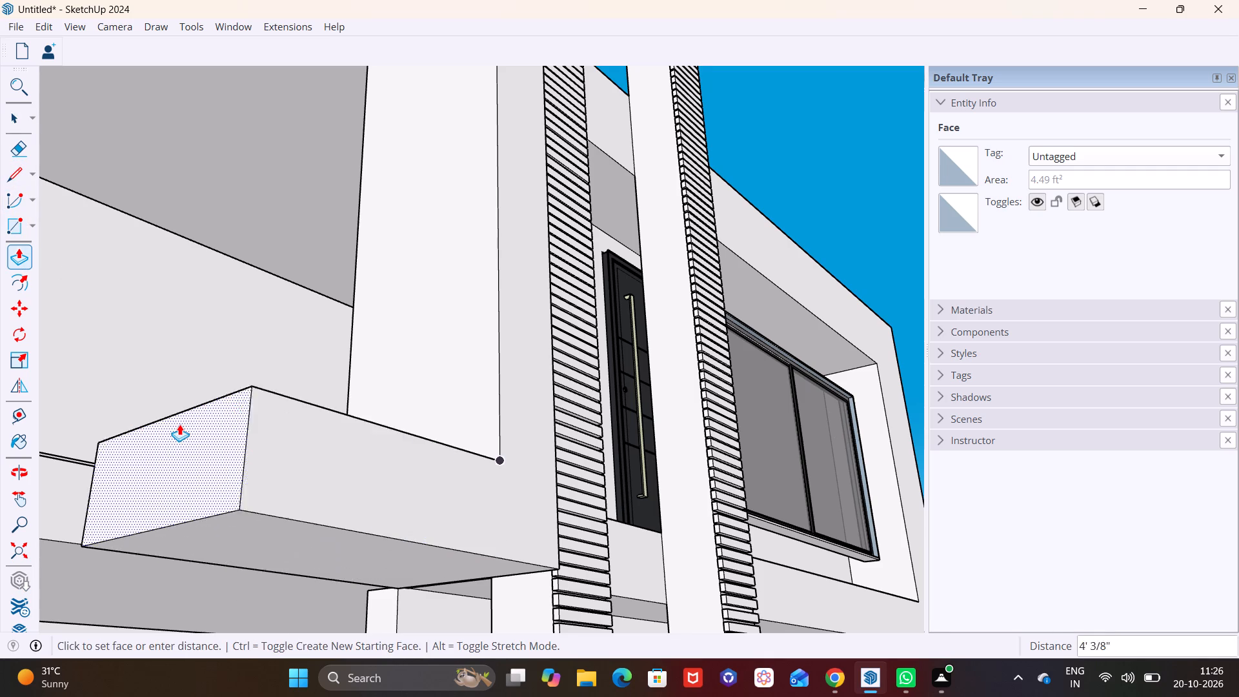
scroll(179, 424, down, 8)
shift+middle_drag(179, 424, 556, 384)
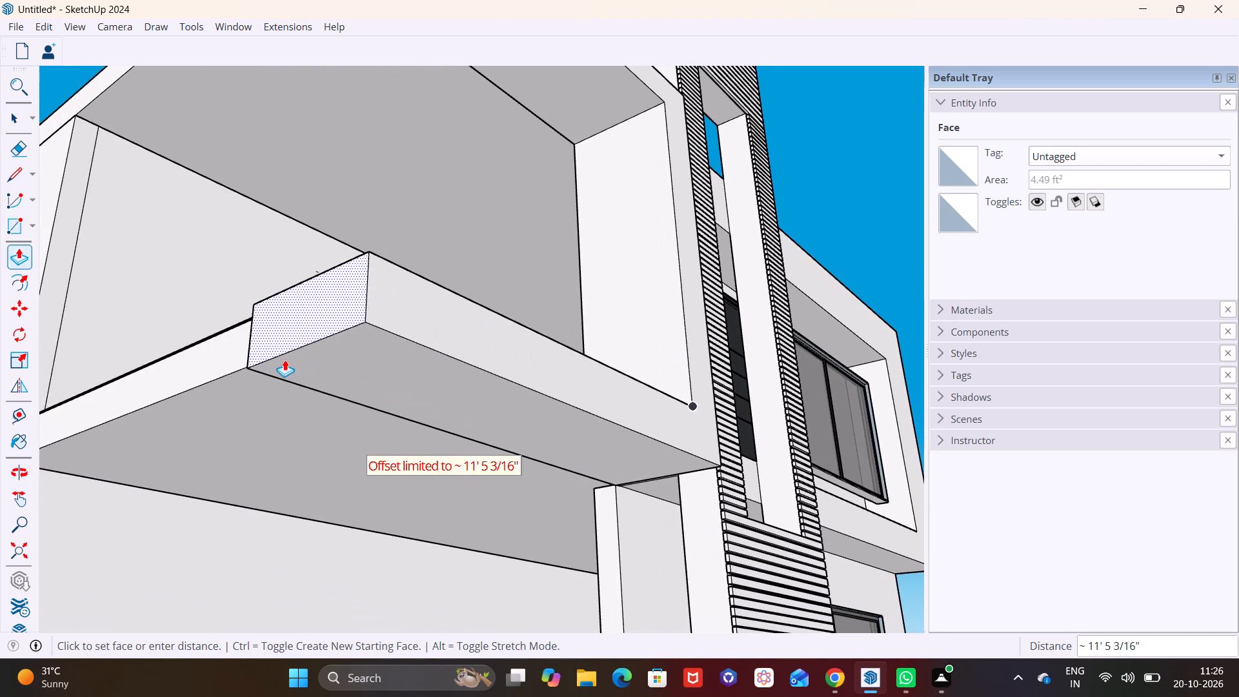
click(285, 359)
key(space)
Extend the front roof band's underside down about 1' 6 3/16", level with the roof band's bottom edge above the dark door.
middle_drag(497, 336, 316, 507)
scroll(431, 369, down, 3)
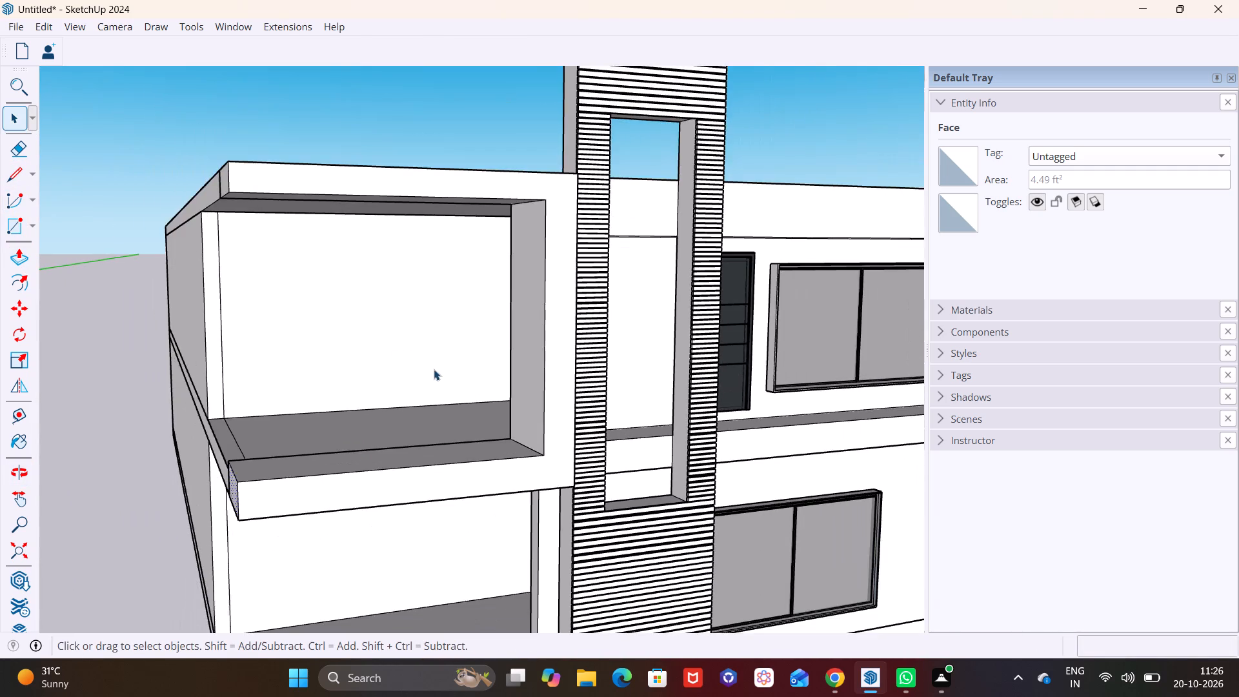
shift+middle_drag(423, 365, 274, 365)
middle_drag(302, 352, 252, 354)
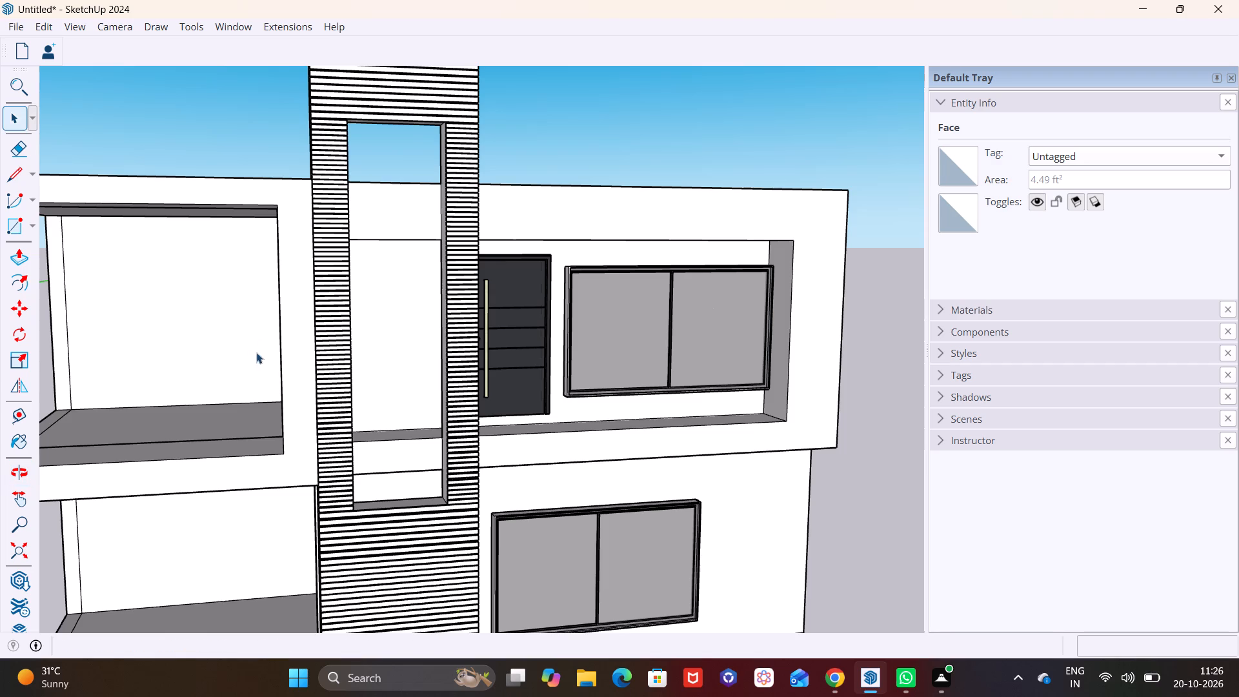
shift+middle_drag(284, 276, 345, 306)
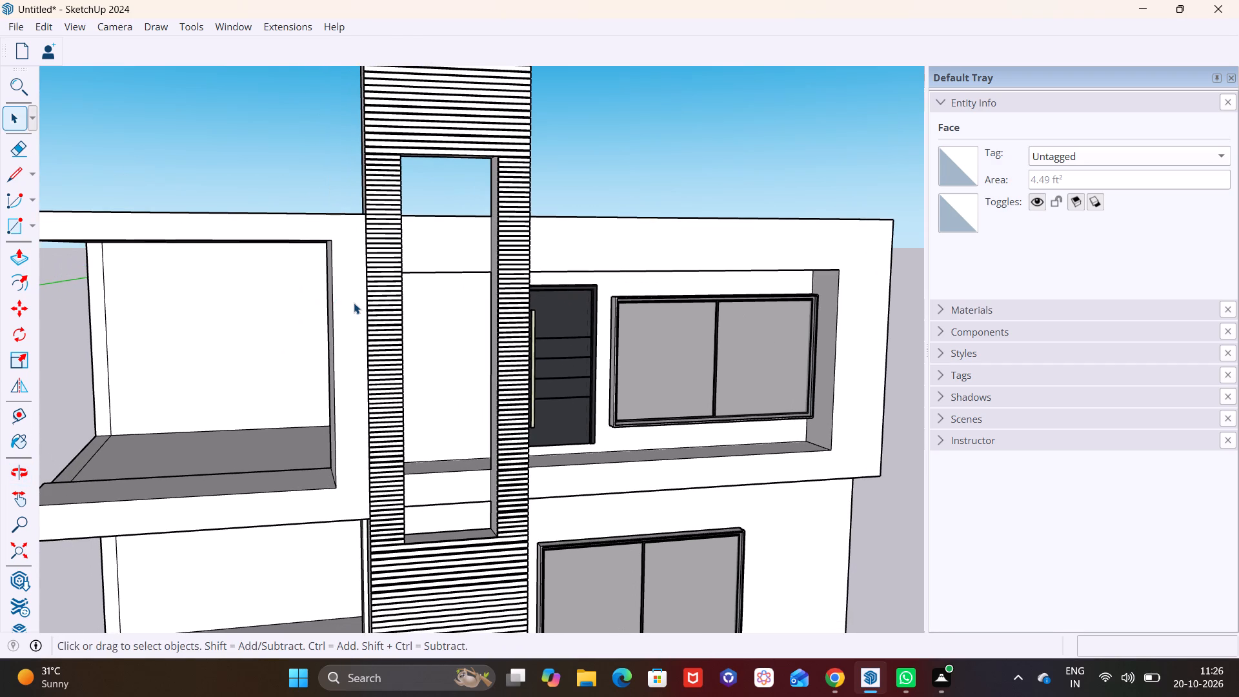
middle_click(328, 254)
shift+middle_drag(327, 258, 512, 267)
middle_drag(463, 335, 425, 334)
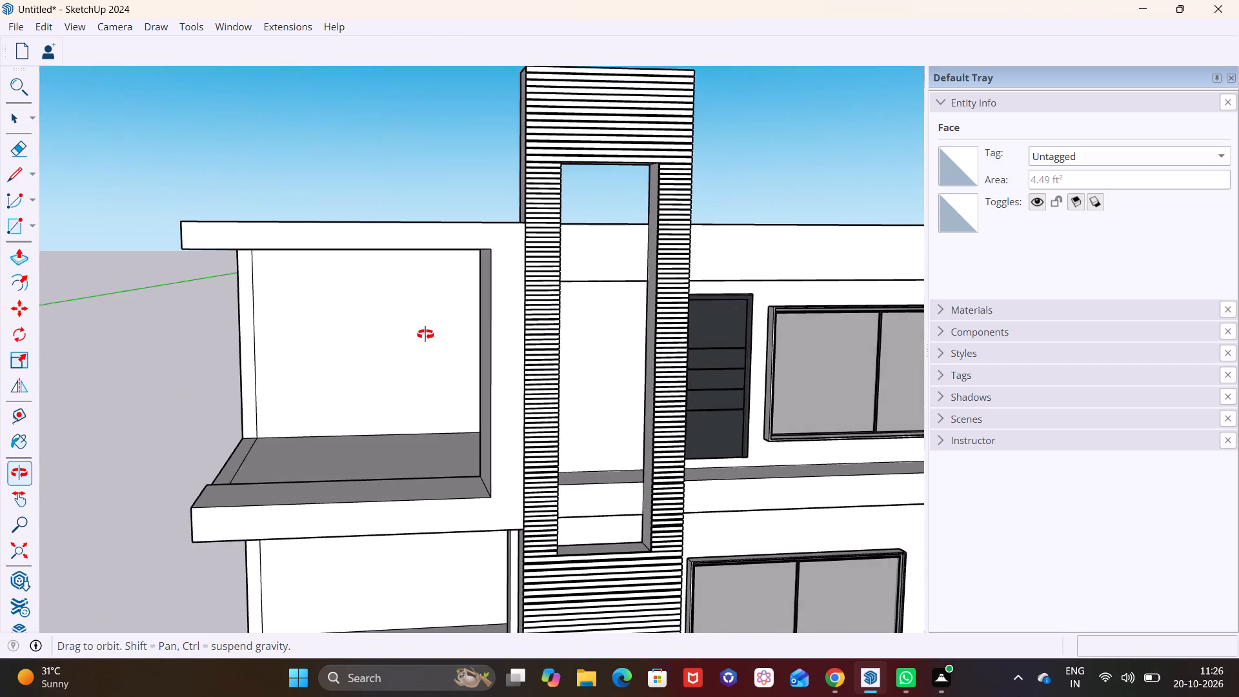
middle_drag(425, 334, 414, 346)
shift+middle_drag(354, 228, 323, 249)
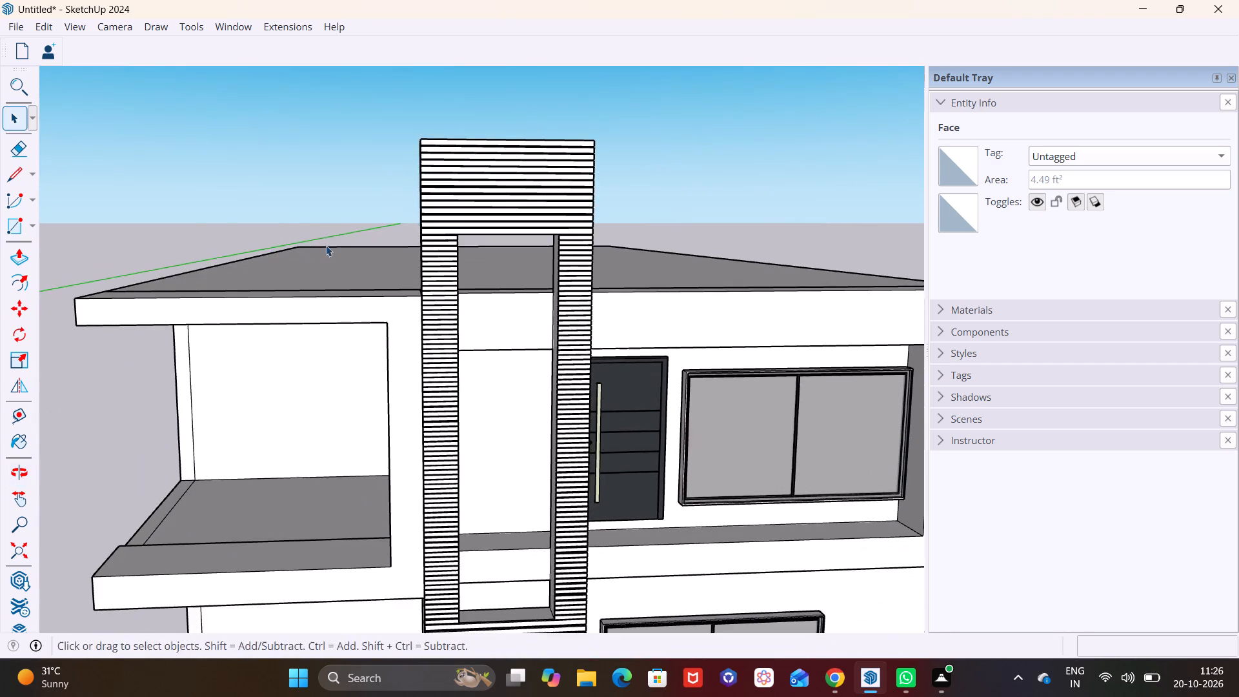
middle_drag(335, 238, 330, 161)
click(312, 292)
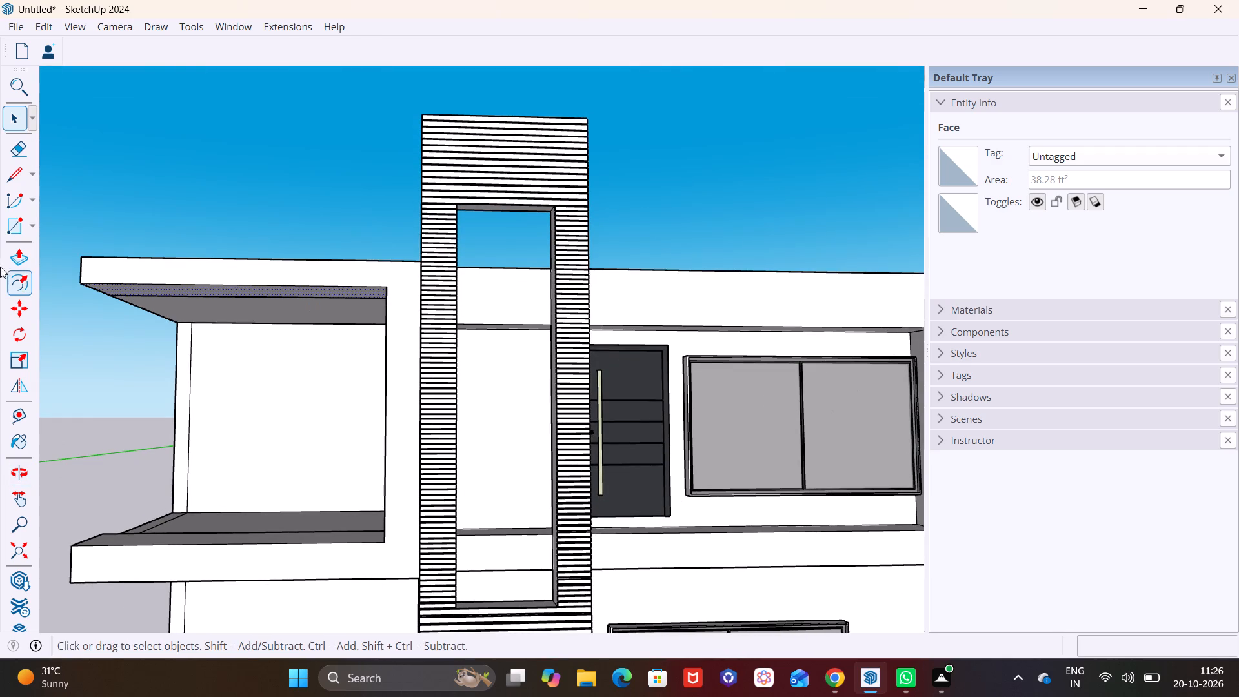
click(16, 252)
click(232, 287)
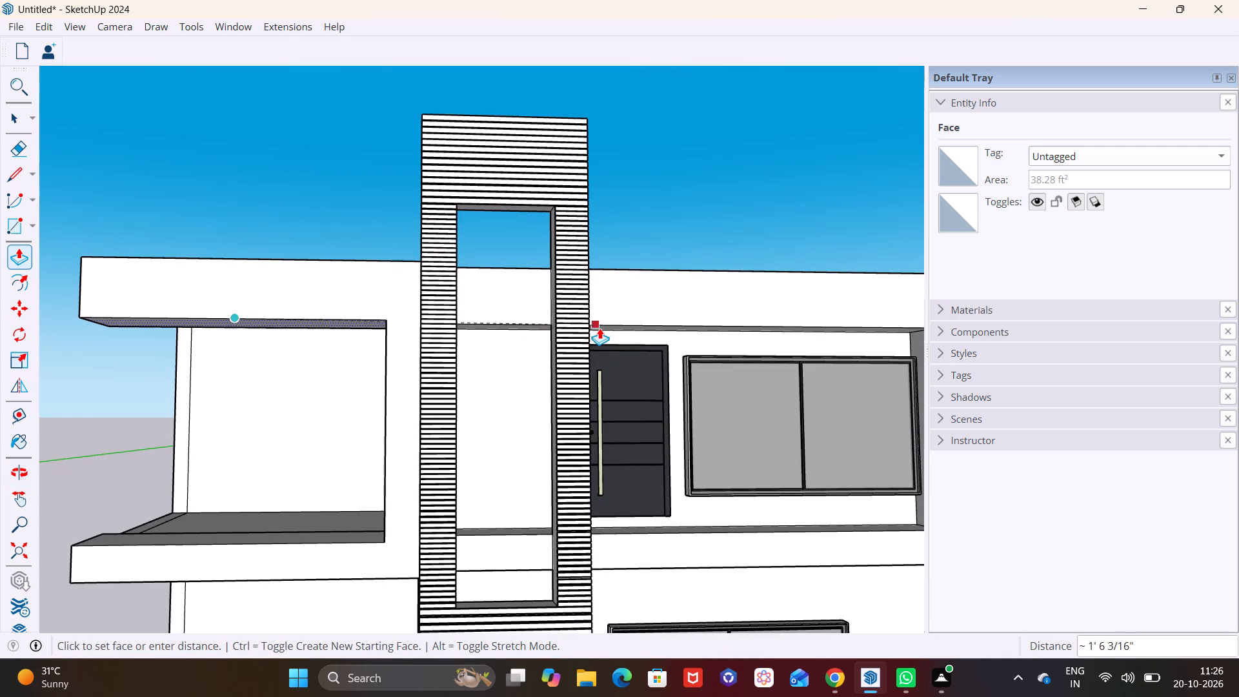
click(605, 325)
key(space)
click(284, 224)
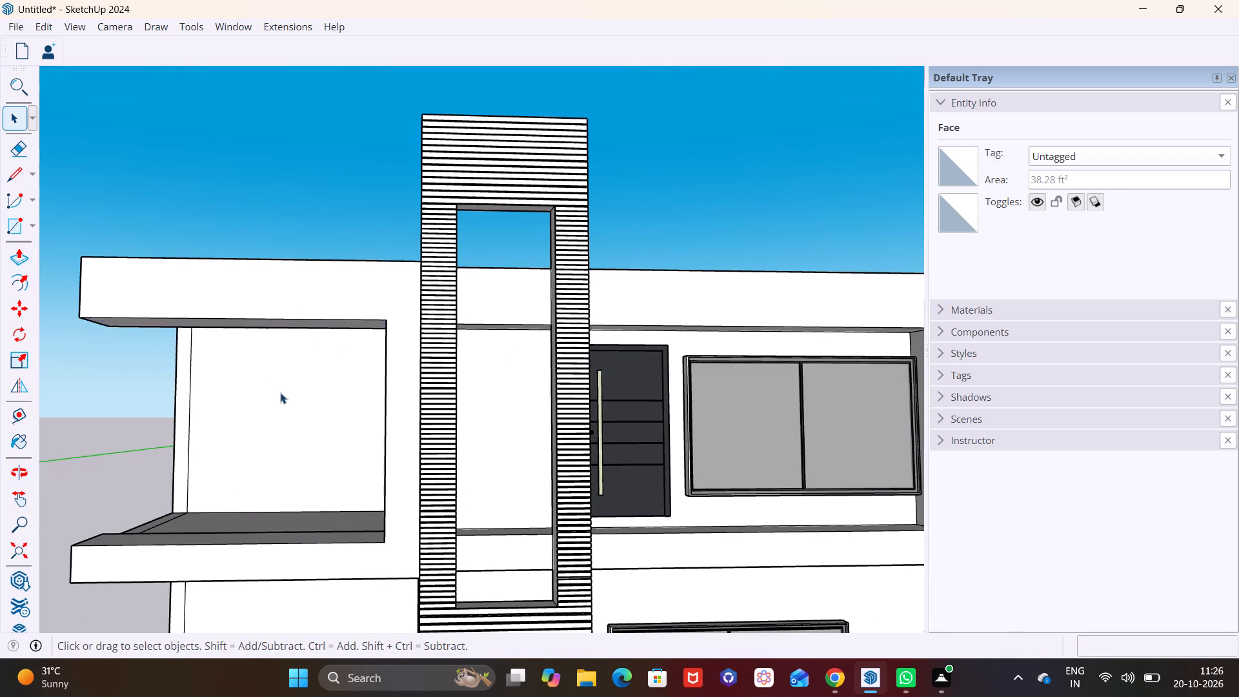
Examine the roof, balcony frame and strip-clad tall frame from several angles, ending near the balcony opening's upper corner.
scroll(281, 396, down, 3)
middle_drag(307, 405, 291, 492)
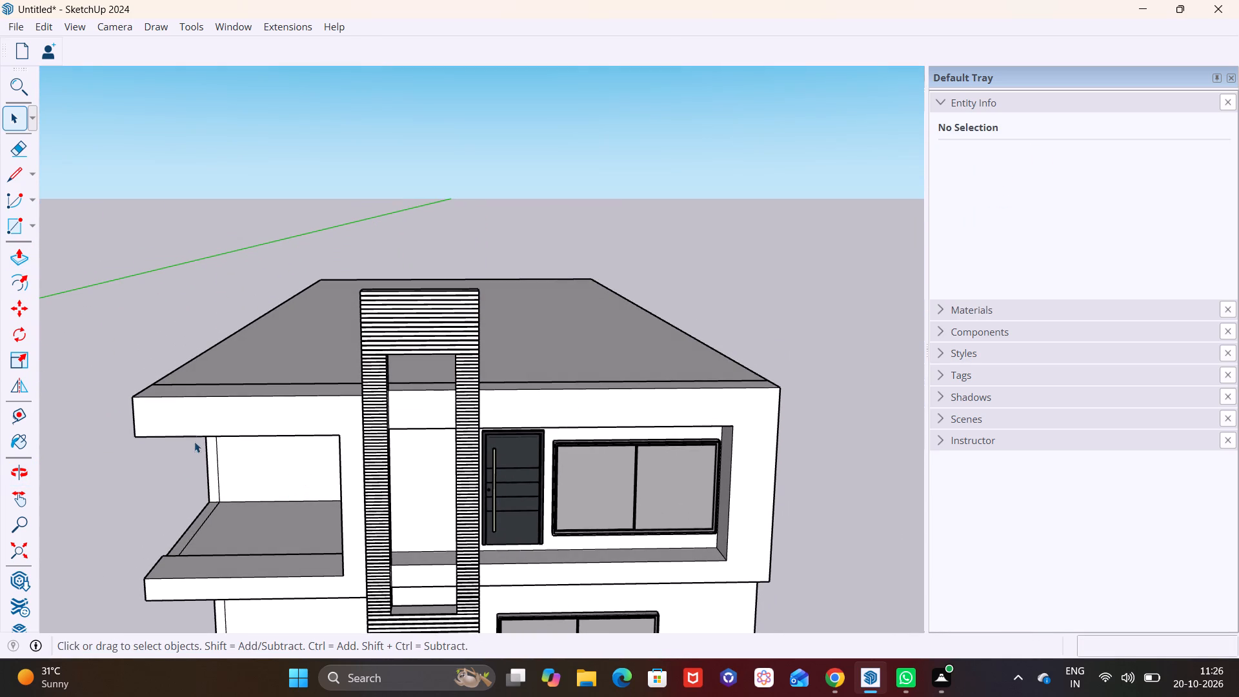
scroll(224, 435, up, 3)
middle_drag(290, 460, 484, 364)
shift+middle_drag(545, 276, 196, 344)
scroll(240, 348, up, 3)
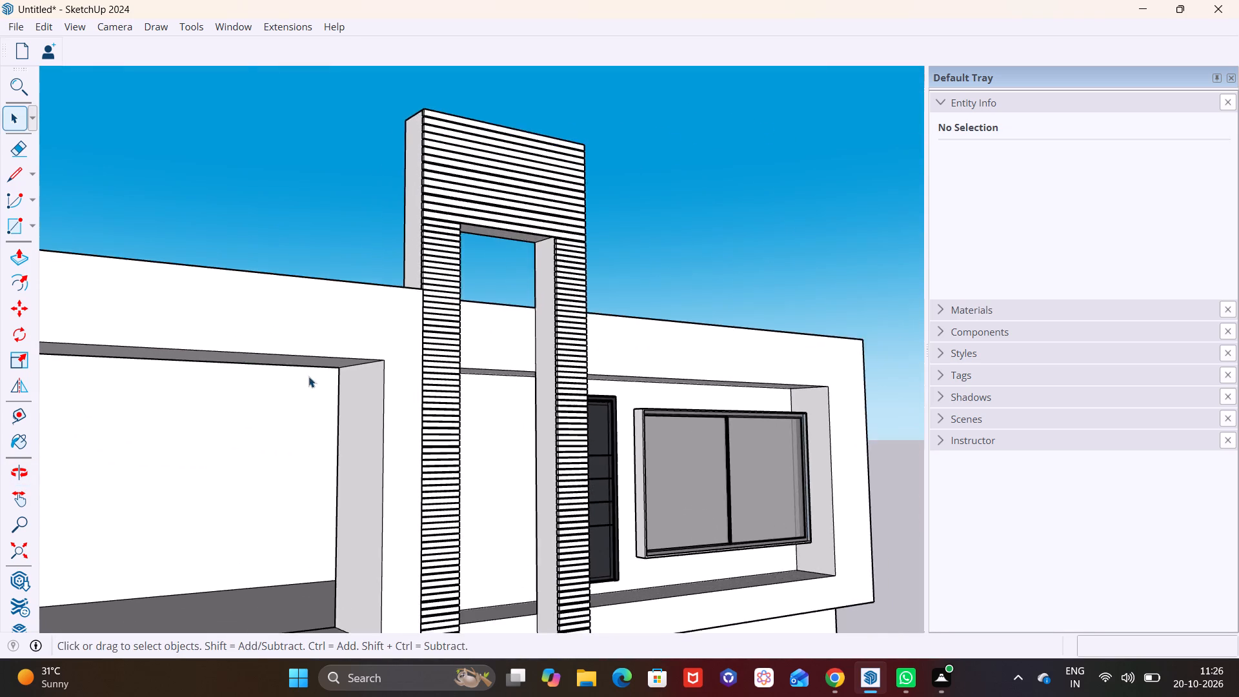
middle_drag(294, 380, 196, 484)
scroll(231, 447, up, 2)
middle_drag(221, 407, 348, 327)
middle_drag(221, 436, 110, 423)
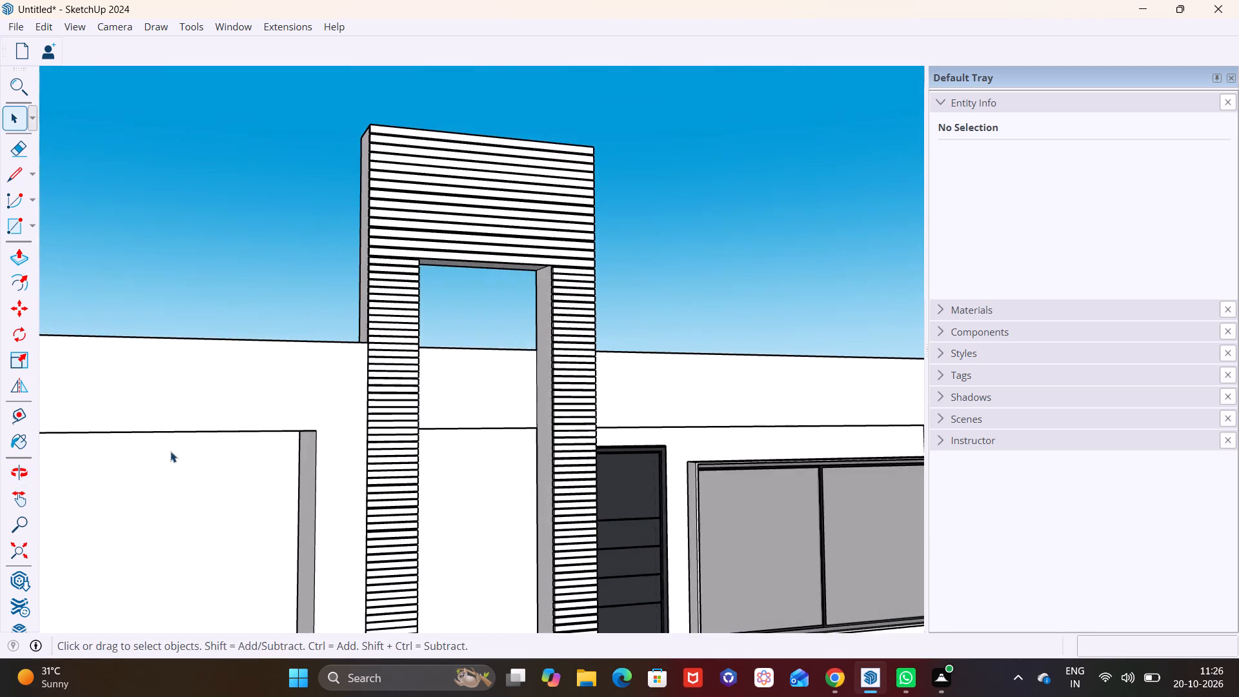
scroll(328, 453, up, 1)
middle_drag(323, 448, 378, 385)
middle_drag(248, 421, 146, 447)
scroll(236, 390, up, 2)
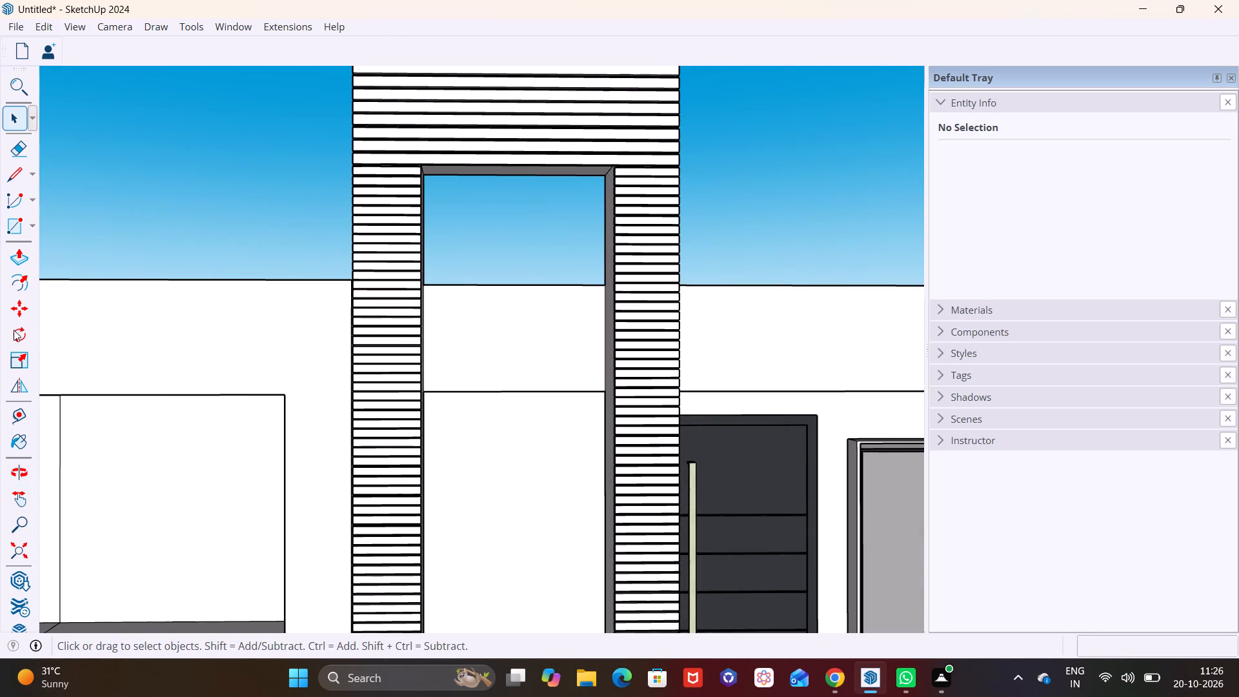
Draw a tangent 2 Point Arc of about 1' 1" radius across the balcony opening's upper corner beside the strip-clad frame.
click(32, 232)
click(117, 199)
click(34, 203)
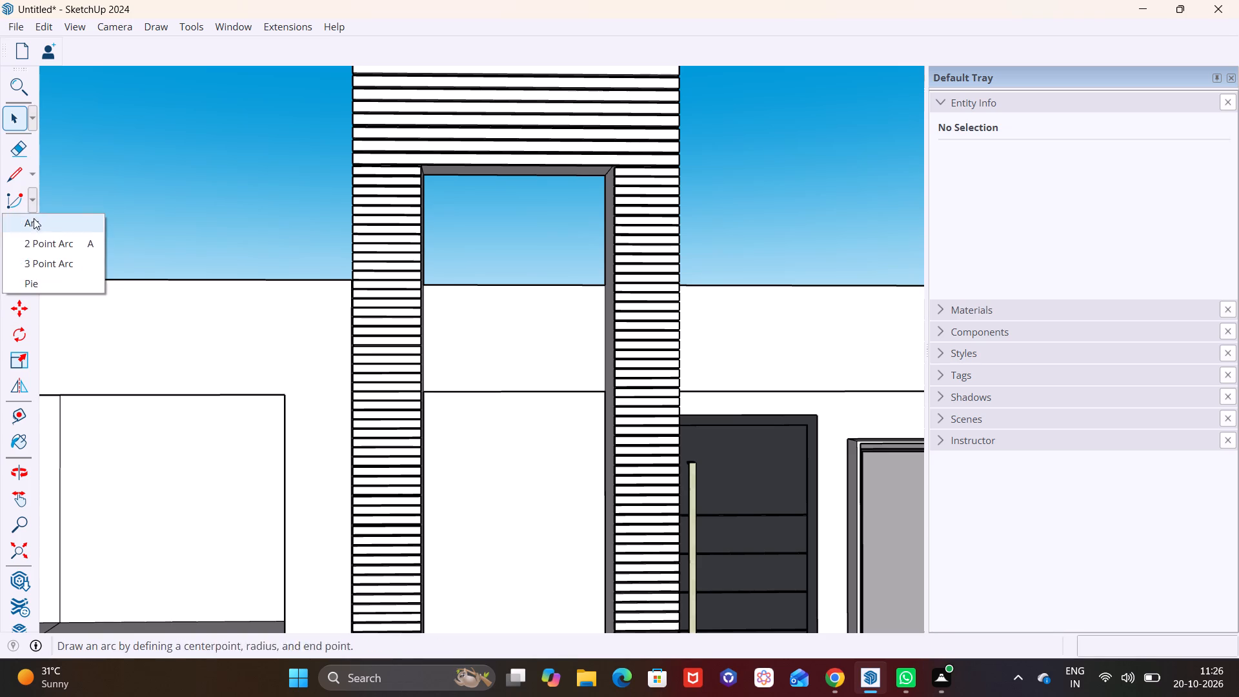
click(38, 243)
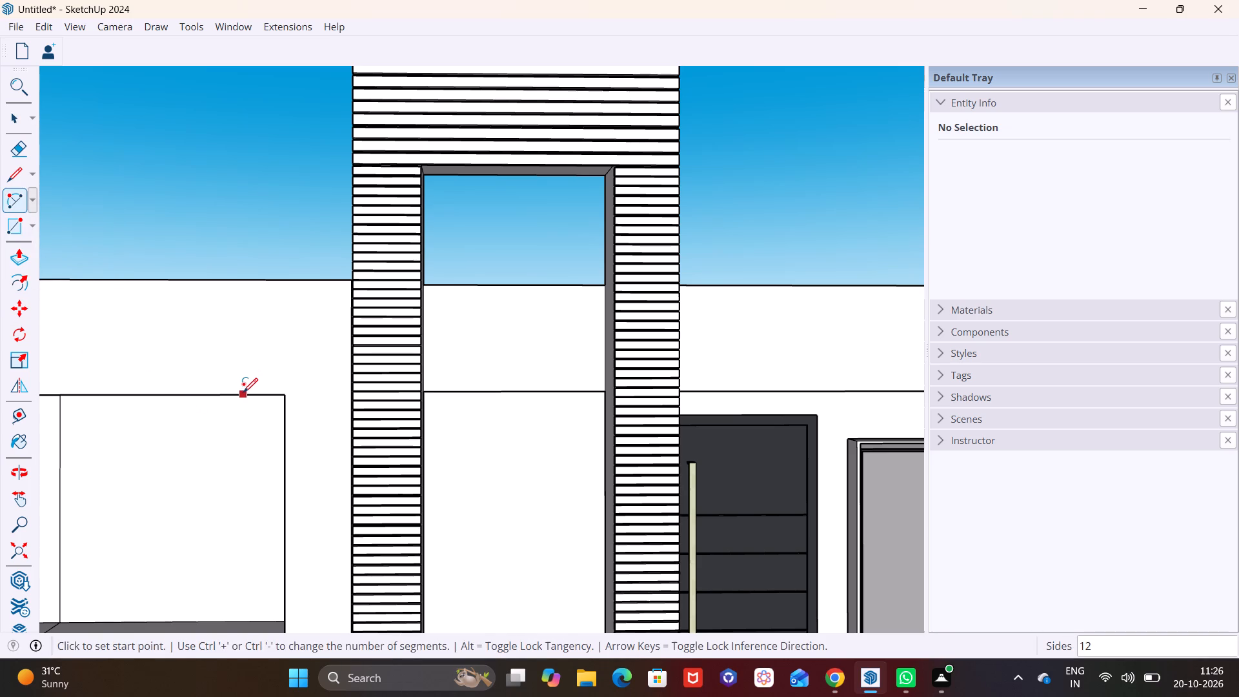
click(230, 392)
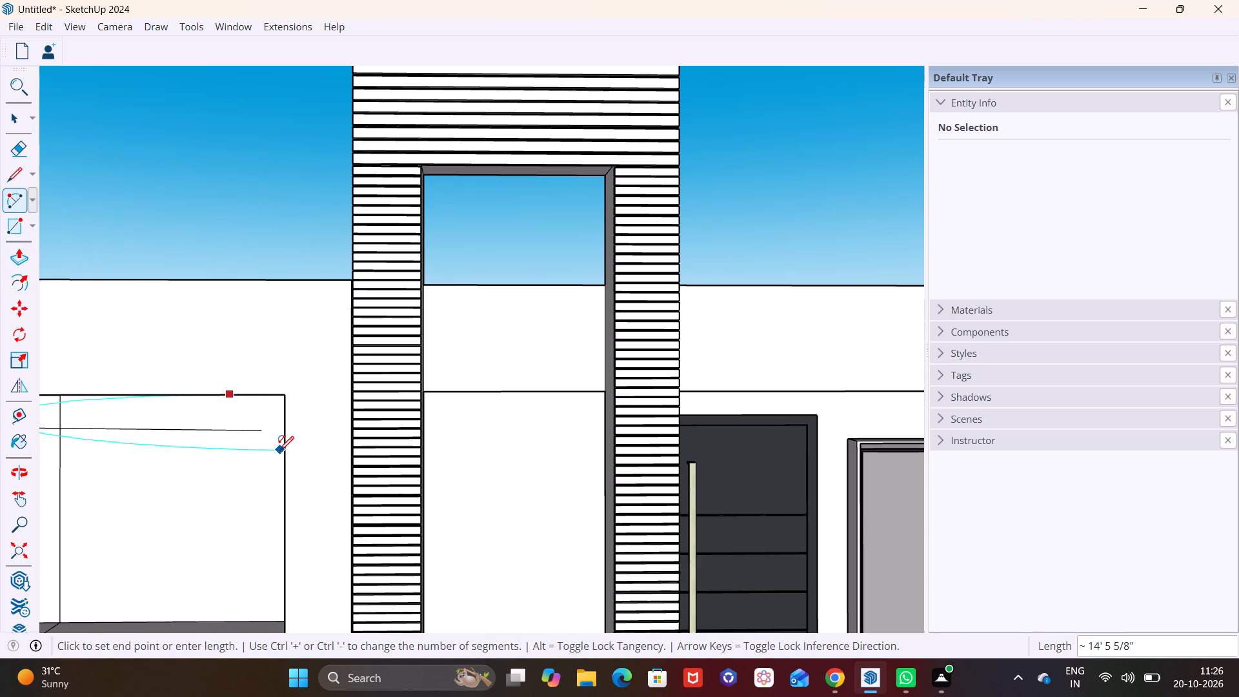
click(282, 447)
click(288, 430)
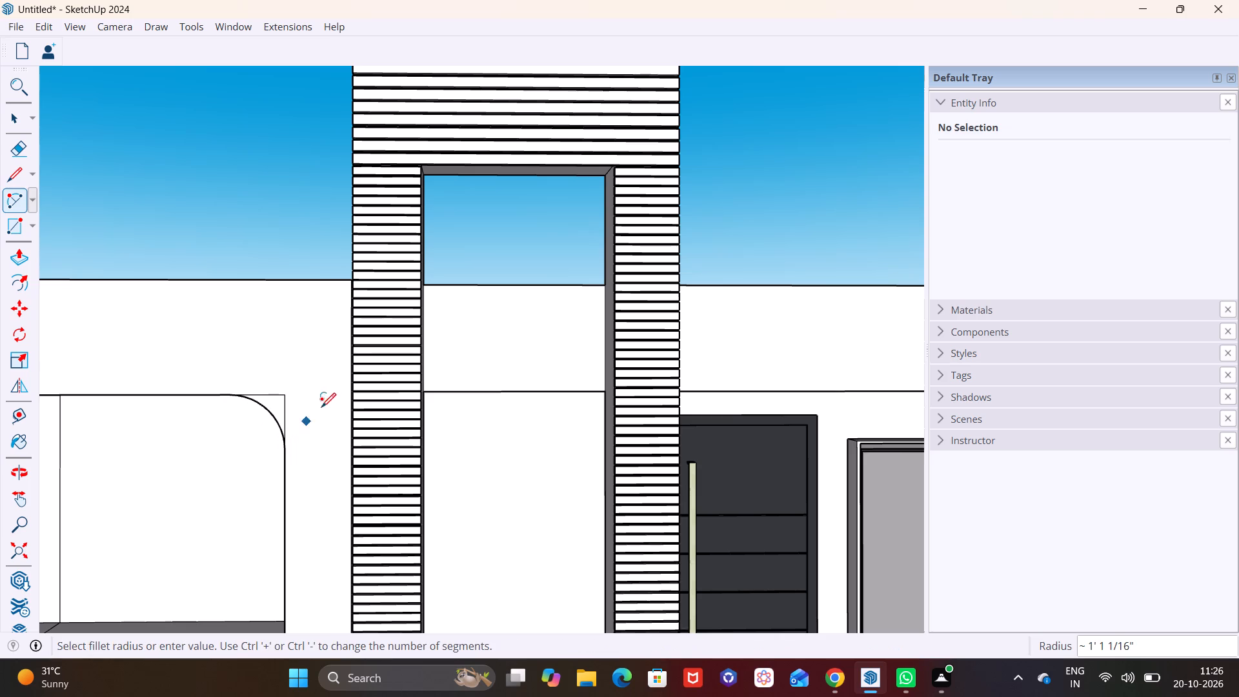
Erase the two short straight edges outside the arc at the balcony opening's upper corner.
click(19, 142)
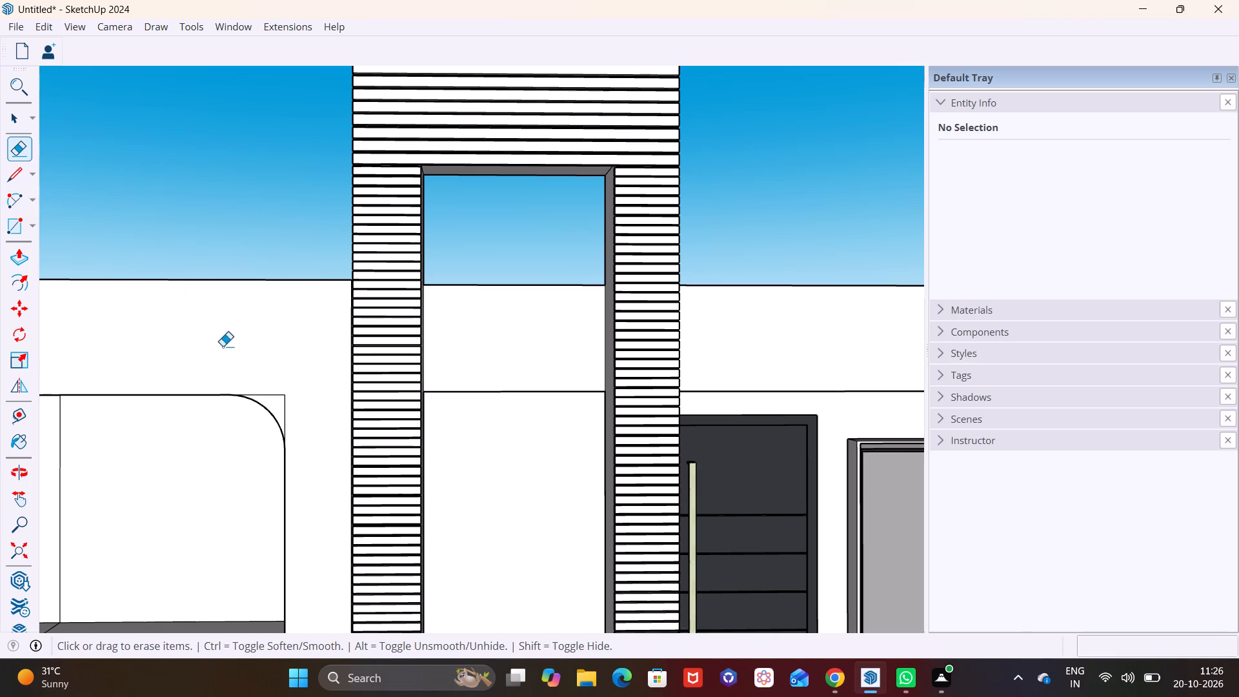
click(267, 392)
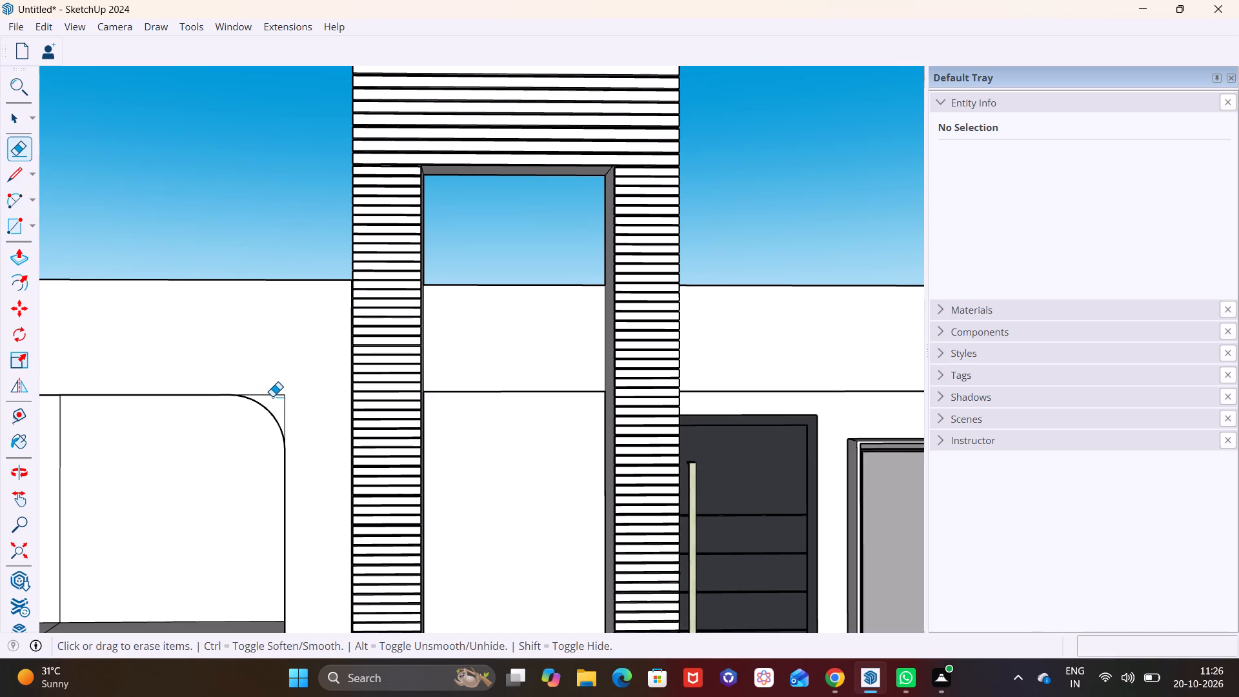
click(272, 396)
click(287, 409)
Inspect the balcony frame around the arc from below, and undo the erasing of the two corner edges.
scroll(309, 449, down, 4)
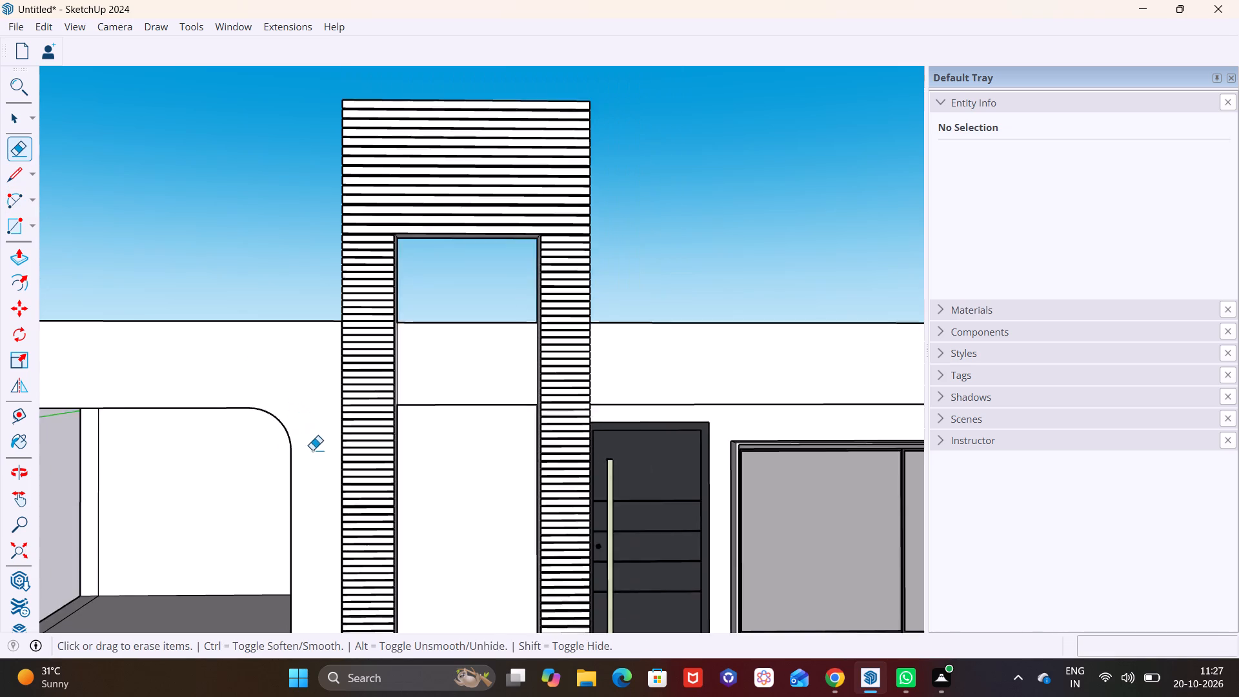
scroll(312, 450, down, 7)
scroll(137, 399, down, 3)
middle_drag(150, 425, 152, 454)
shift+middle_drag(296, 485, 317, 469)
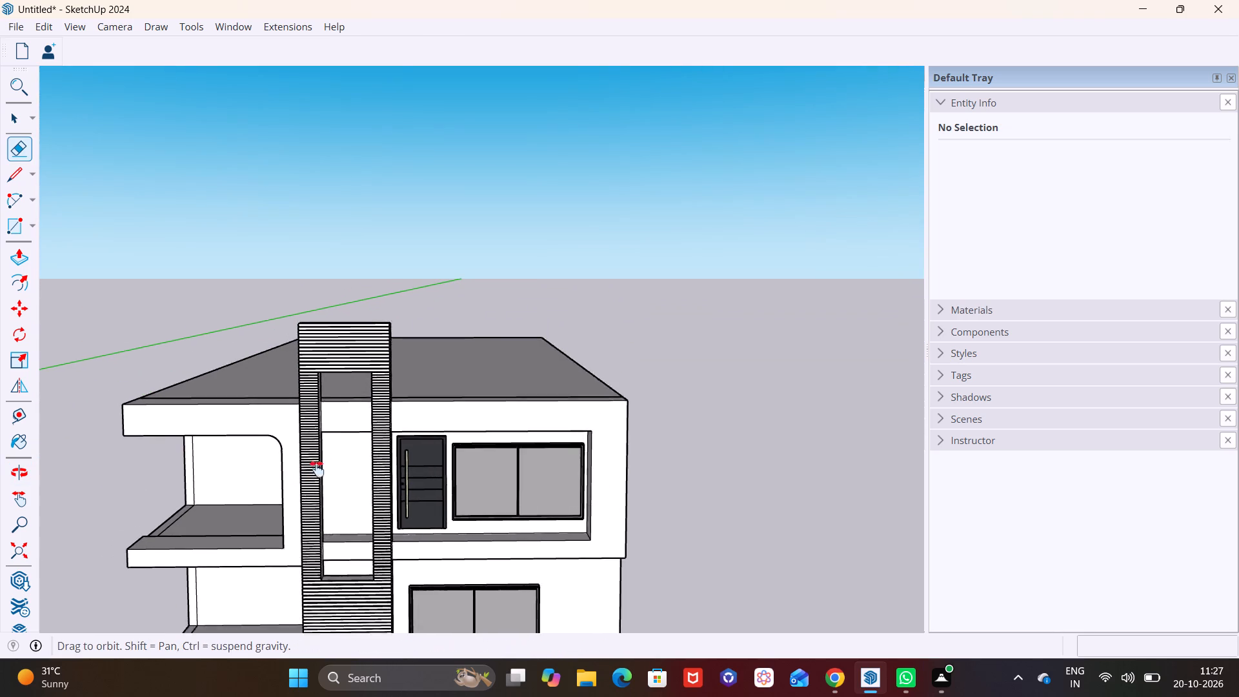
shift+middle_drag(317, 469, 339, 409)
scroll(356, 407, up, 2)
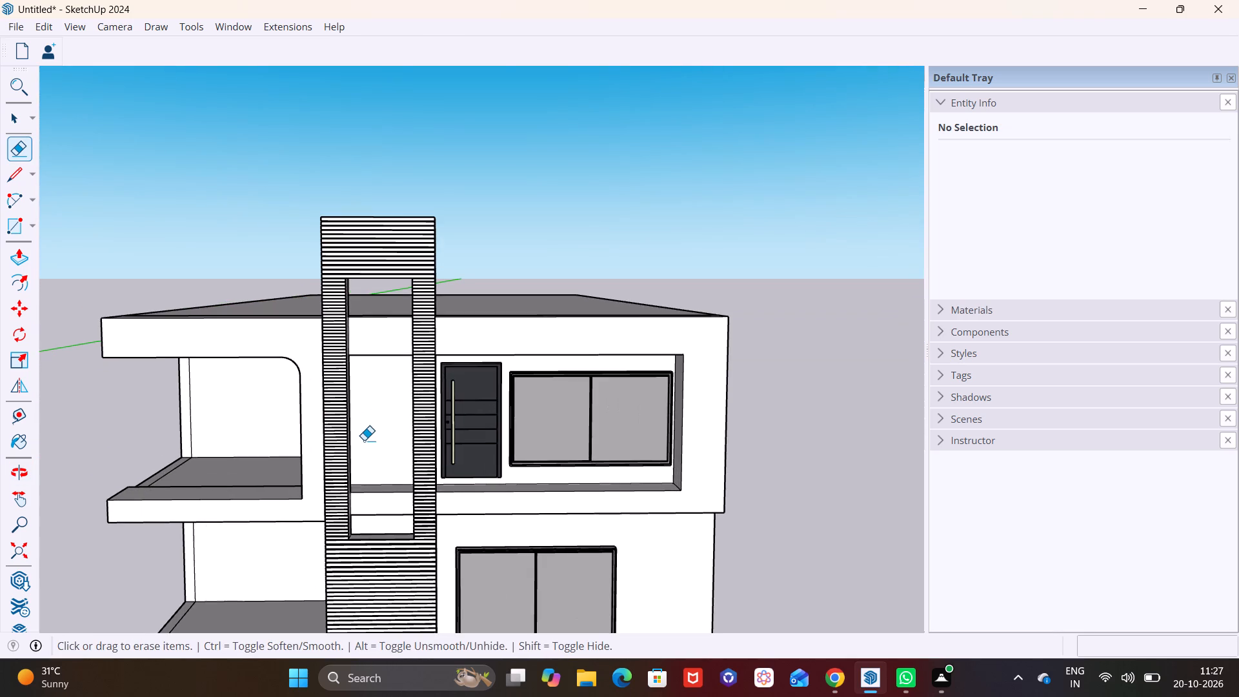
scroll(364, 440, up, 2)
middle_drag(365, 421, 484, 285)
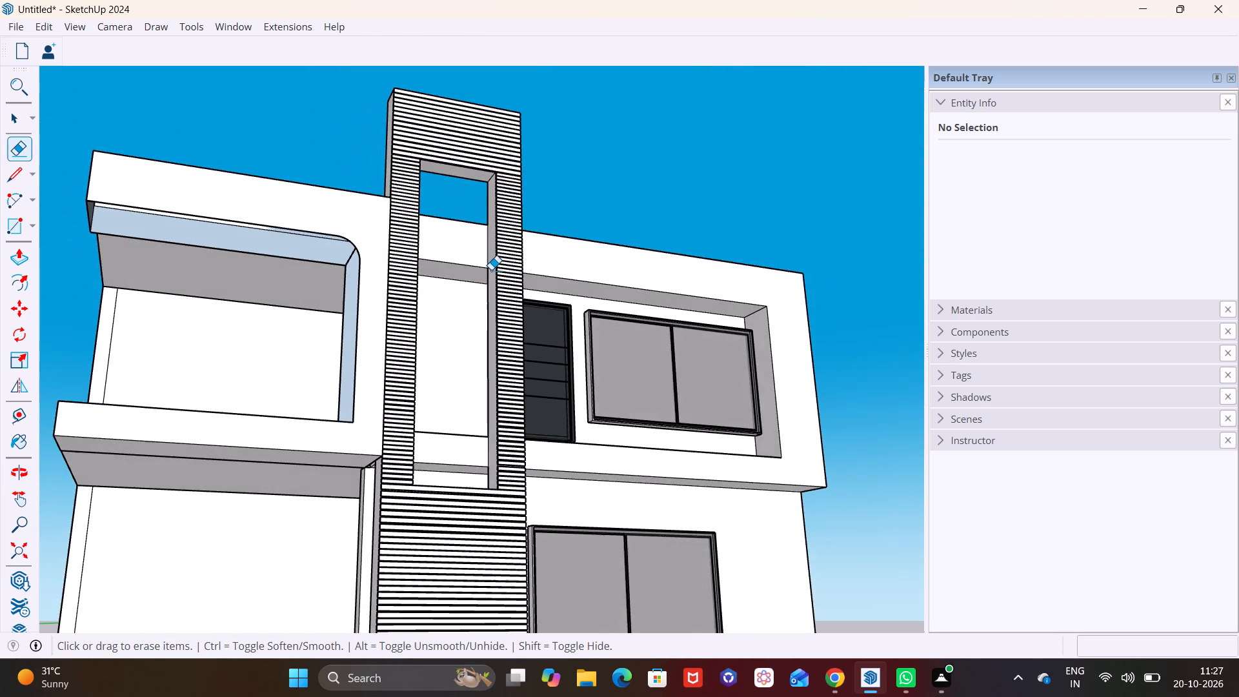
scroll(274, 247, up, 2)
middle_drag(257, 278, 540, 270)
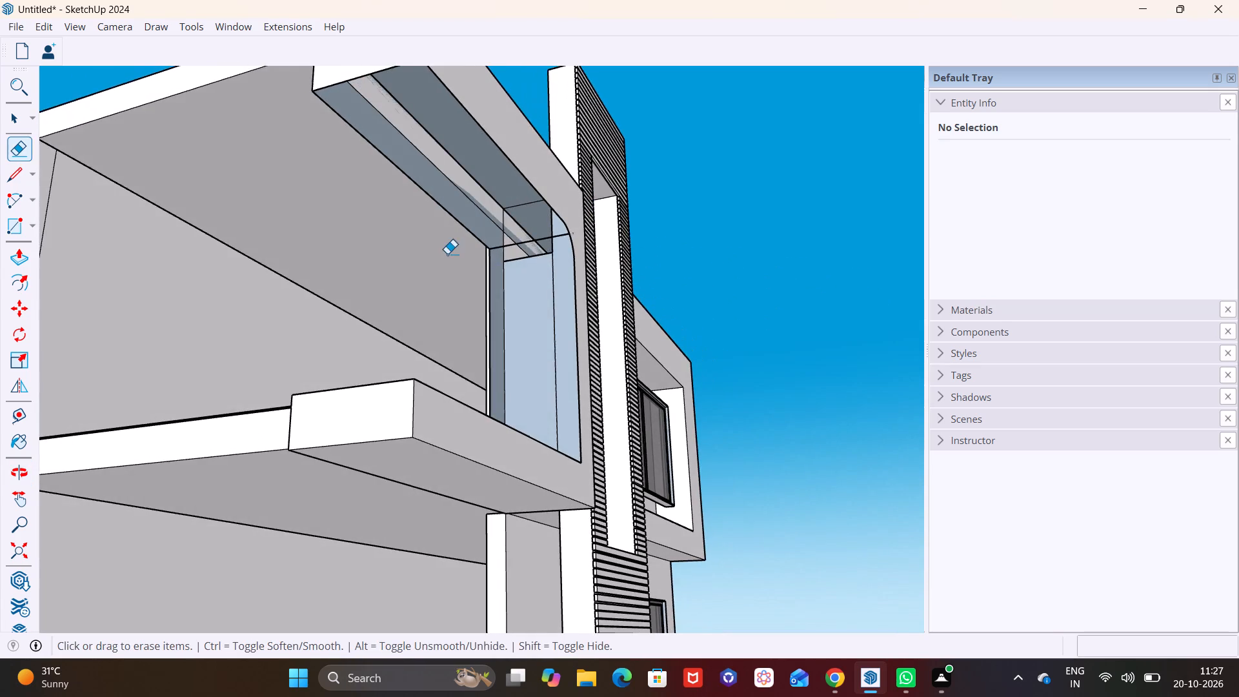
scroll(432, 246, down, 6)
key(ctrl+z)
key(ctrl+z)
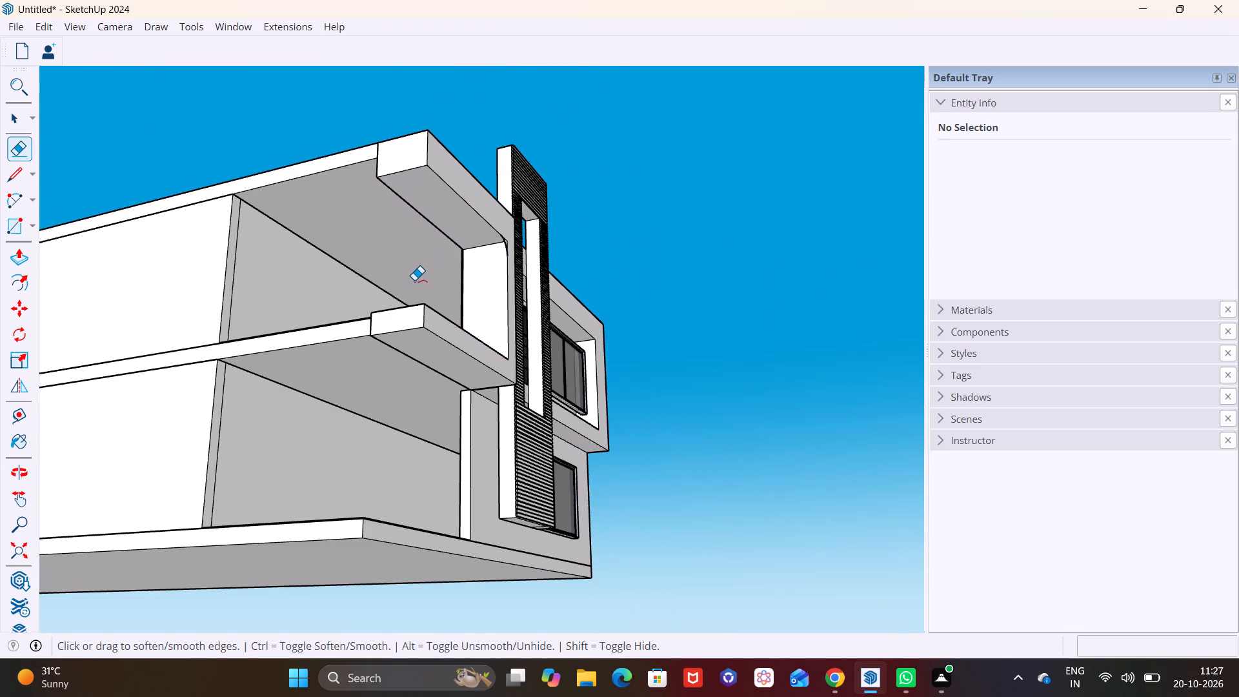
Examine the balcony opening's arc corner, the frame's underside and the ceiling behind it from the front, below and side.
middle_drag(444, 257, 393, 302)
scroll(462, 250, up, 5)
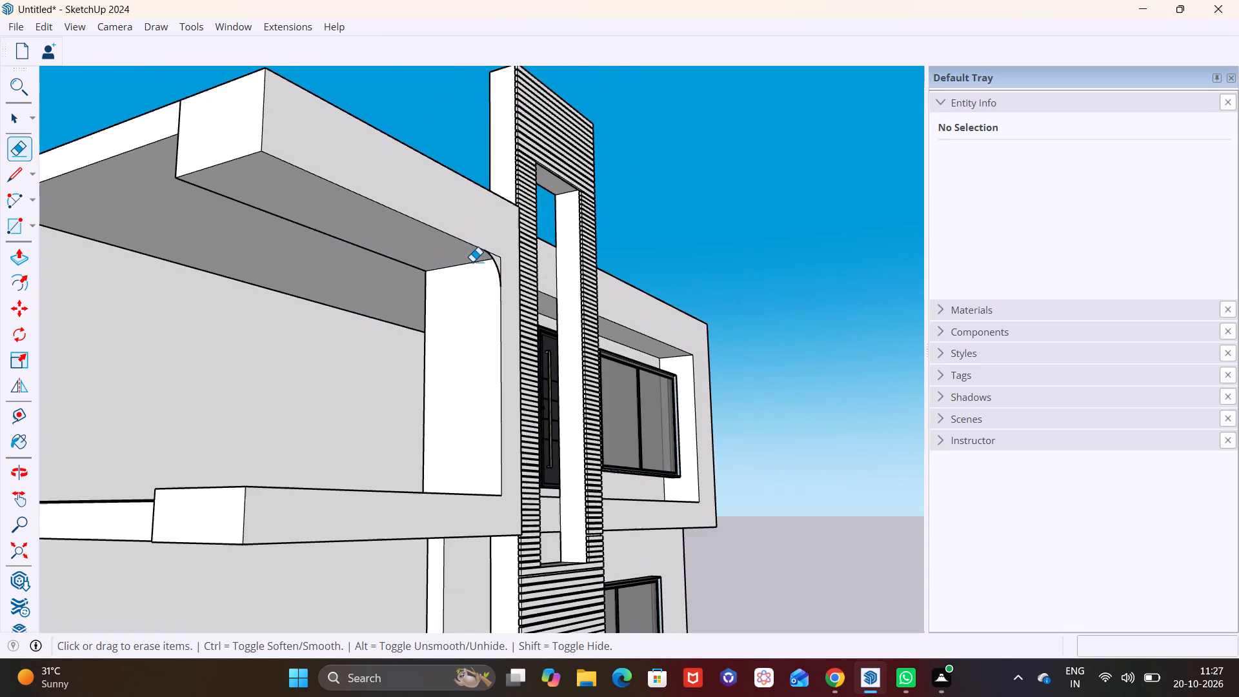
scroll(472, 261, up, 13)
middle_drag(529, 278, 434, 348)
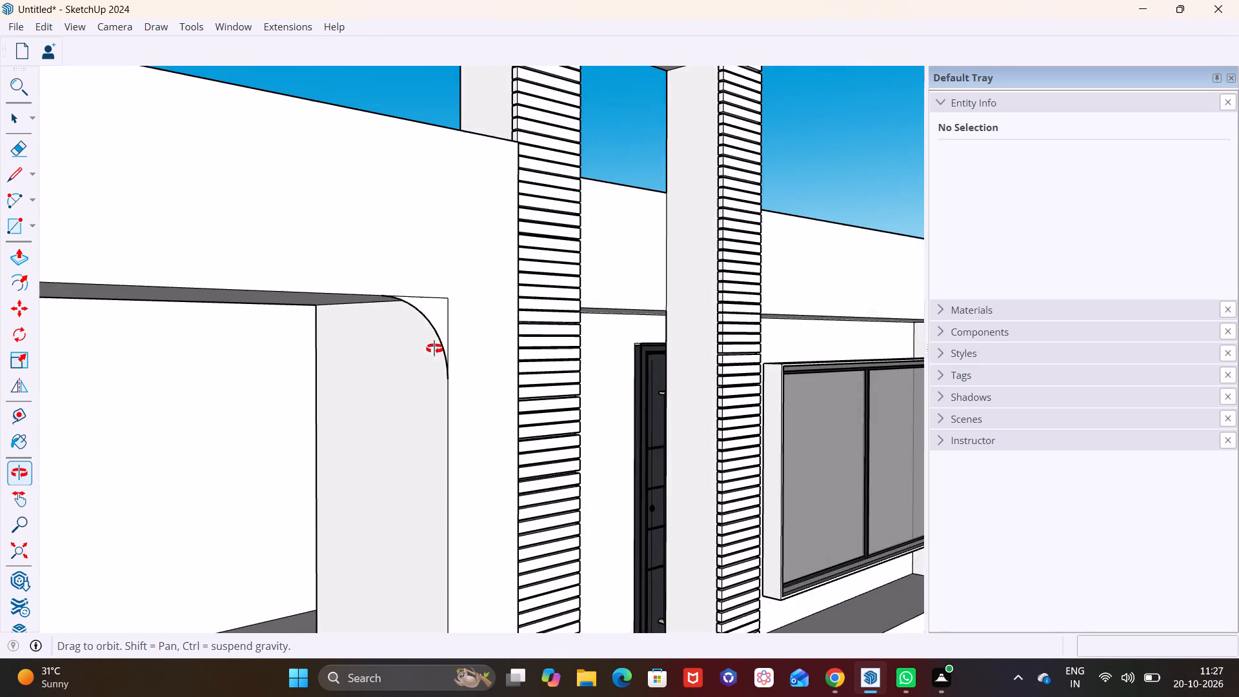
middle_drag(434, 348, 423, 346)
scroll(401, 312, down, 5)
scroll(401, 314, up, 6)
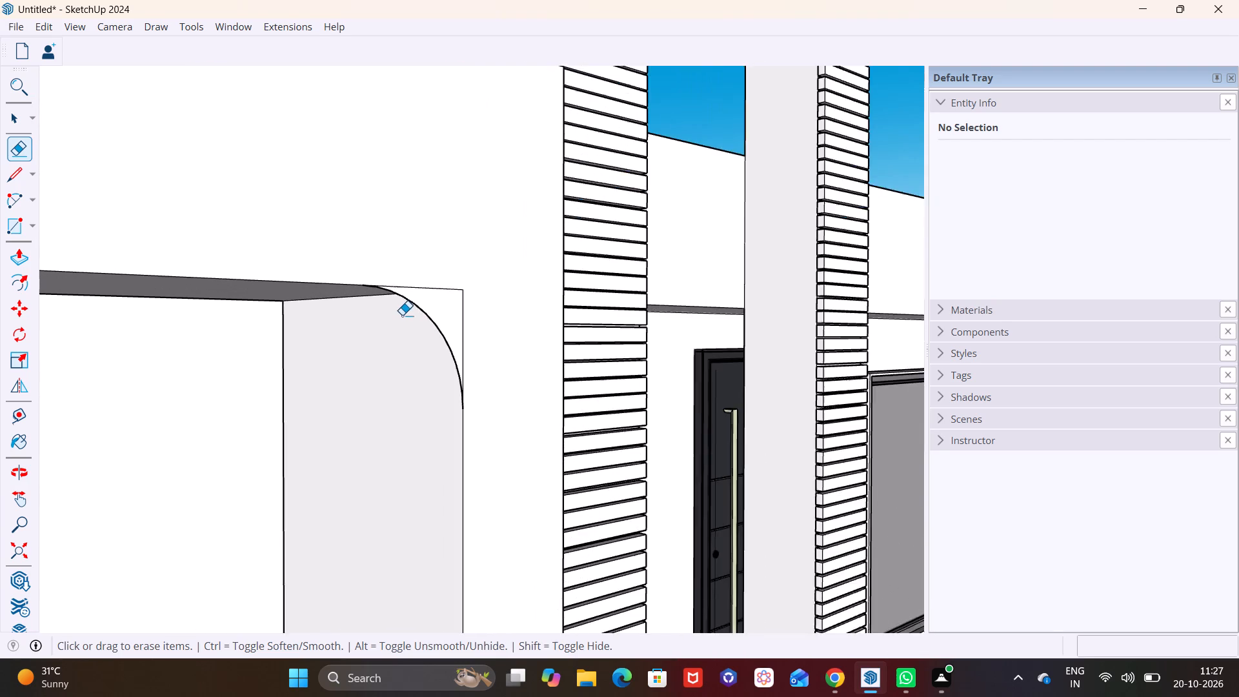
scroll(402, 315, up, 11)
scroll(403, 316, down, 20)
scroll(403, 316, down, 4)
middle_drag(292, 442, 118, 481)
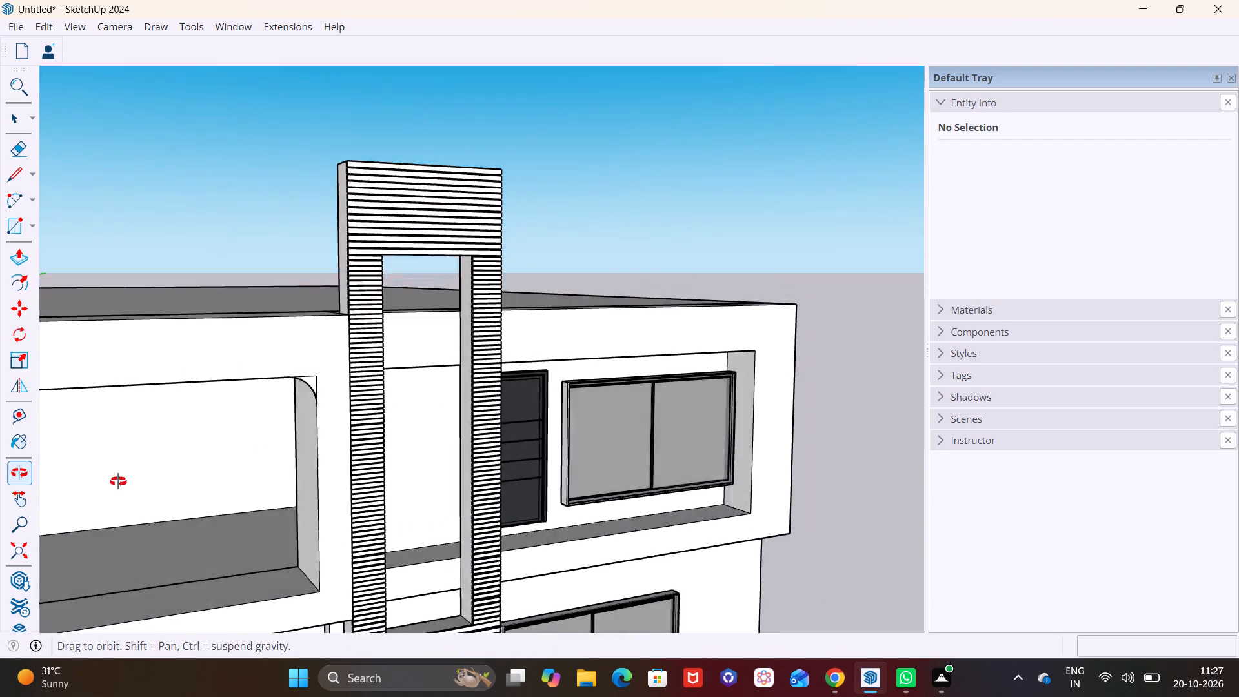
middle_drag(118, 481, 107, 481)
middle_drag(239, 348, 453, 312)
middle_drag(372, 356, 510, 248)
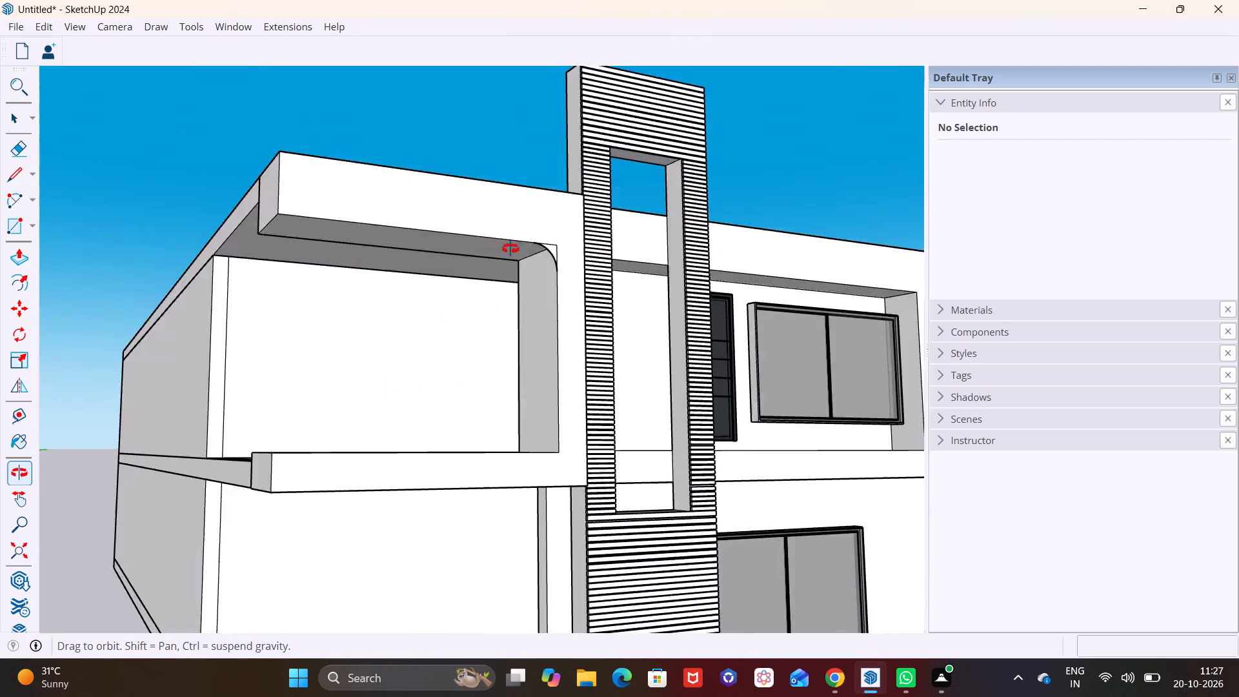
middle_drag(510, 248, 587, 237)
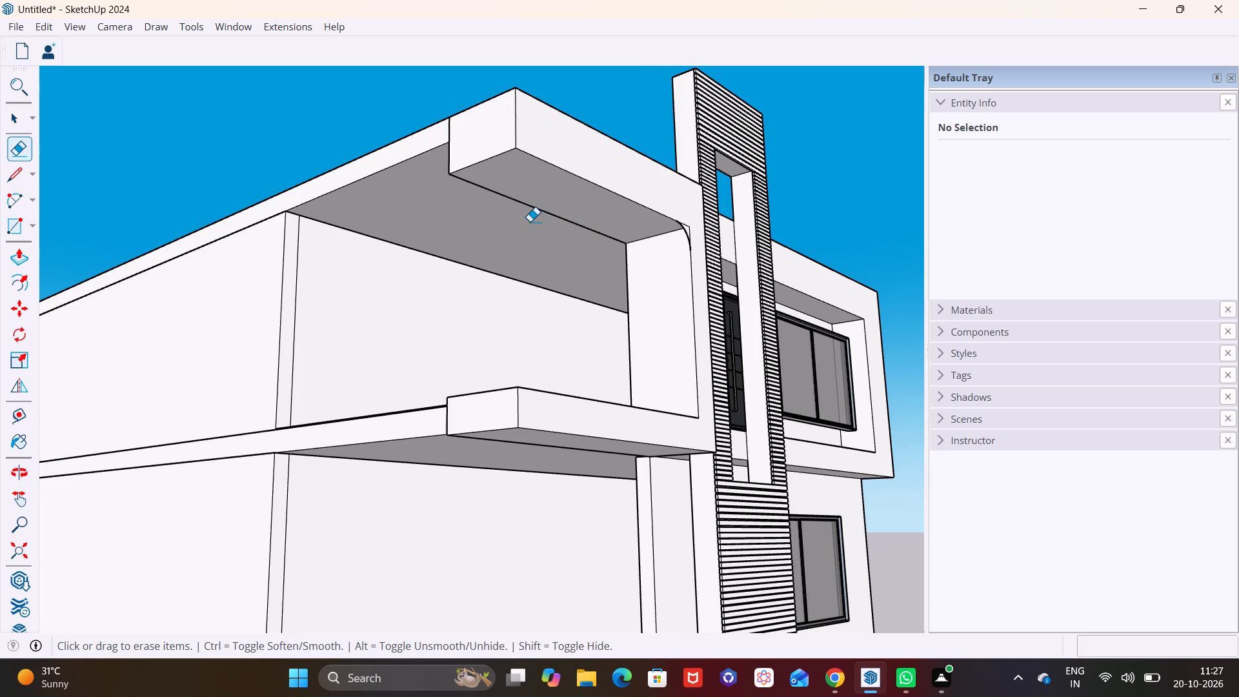
middle_drag(530, 221, 248, 305)
scroll(450, 306, down, 9)
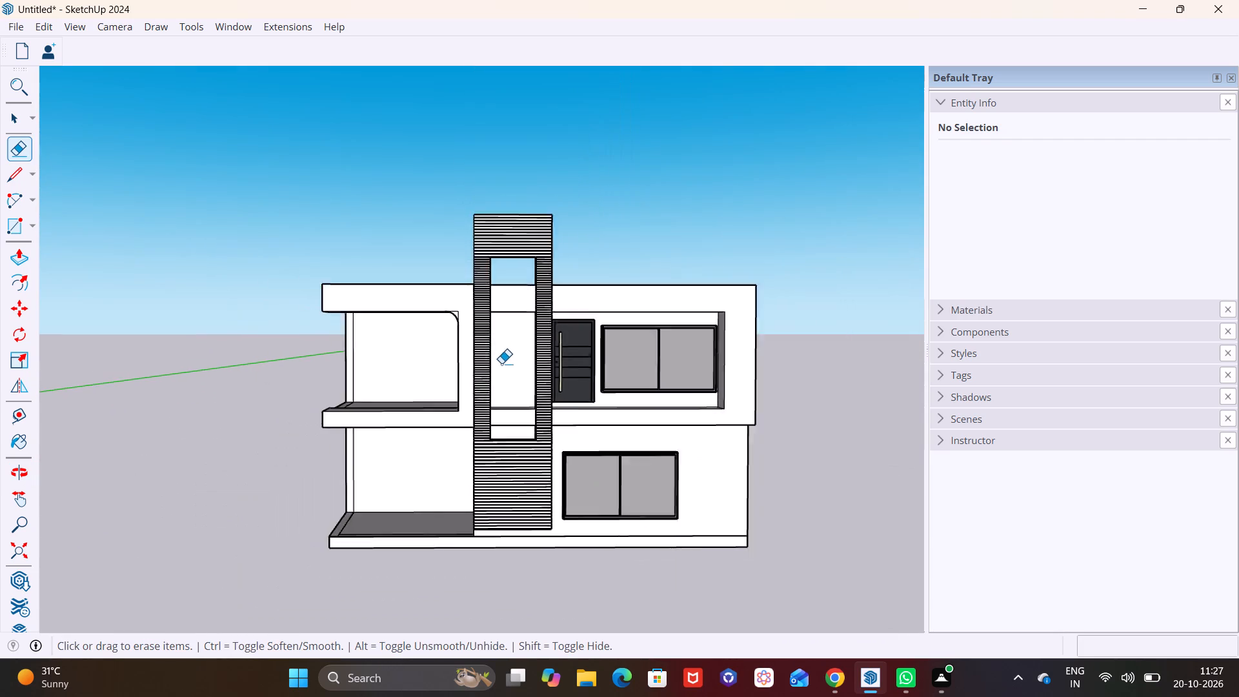
scroll(501, 363, down, 2)
middle_drag(538, 348, 625, 298)
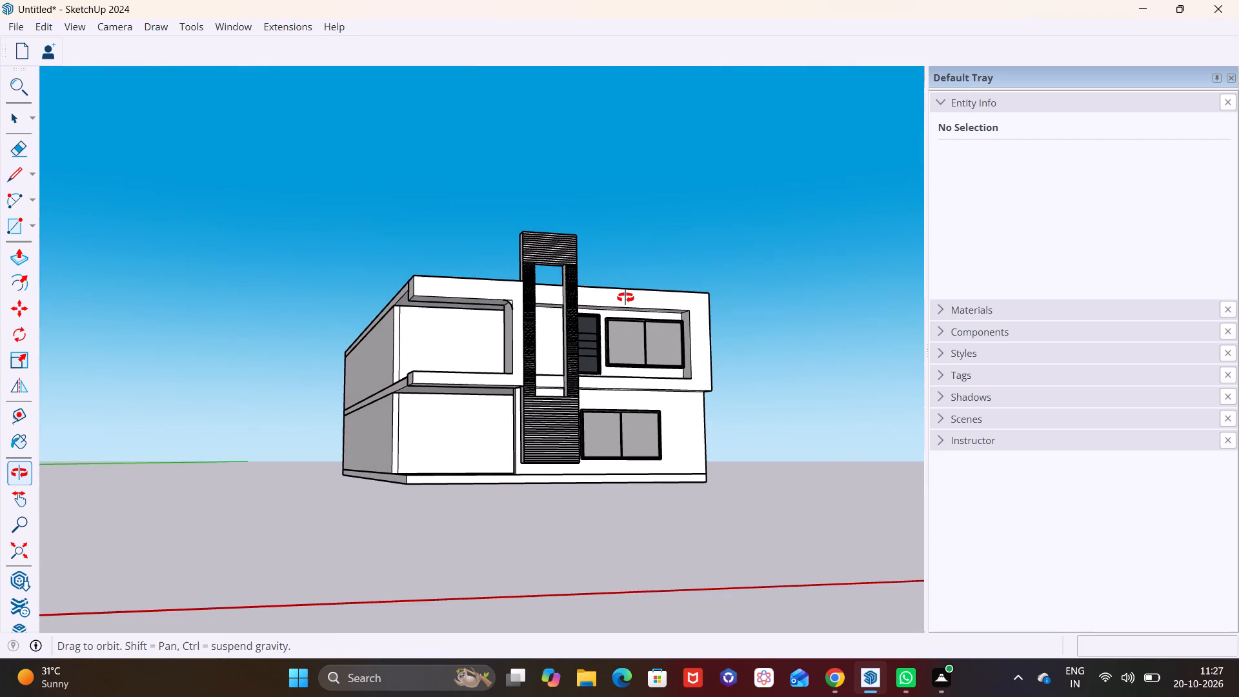
middle_drag(625, 298, 625, 299)
scroll(625, 290, up, 4)
middle_drag(642, 308, 676, 277)
scroll(642, 308, up, 1)
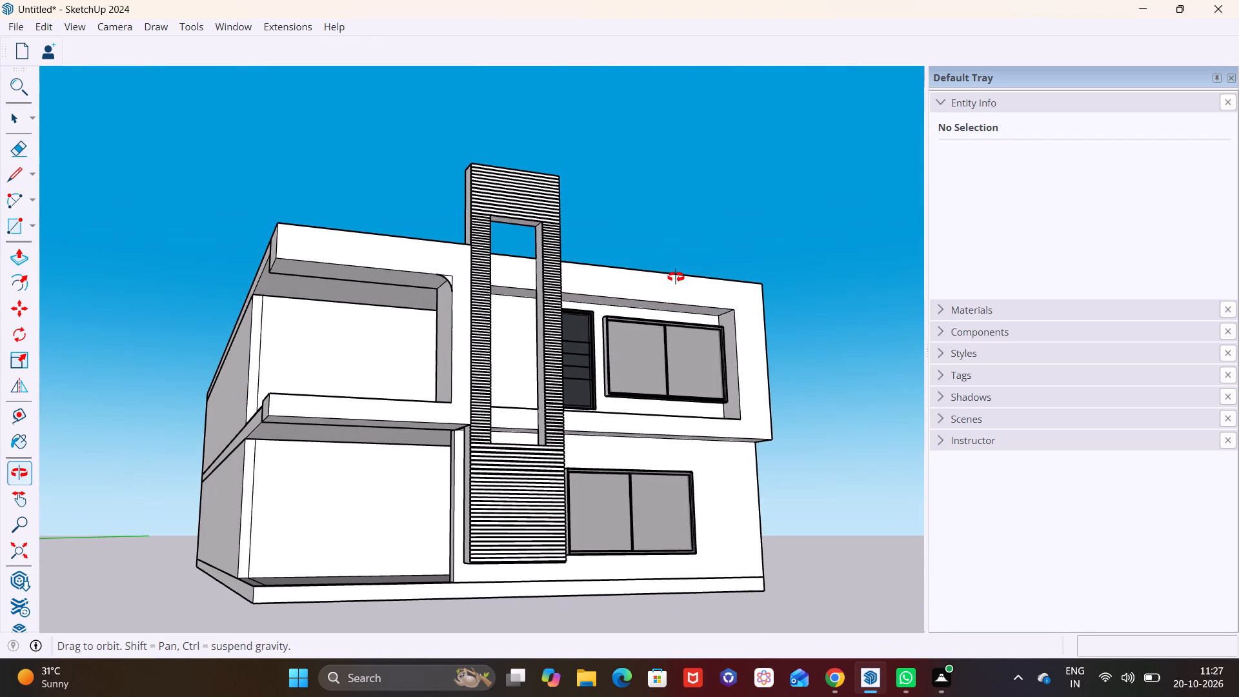
middle_drag(676, 277, 677, 276)
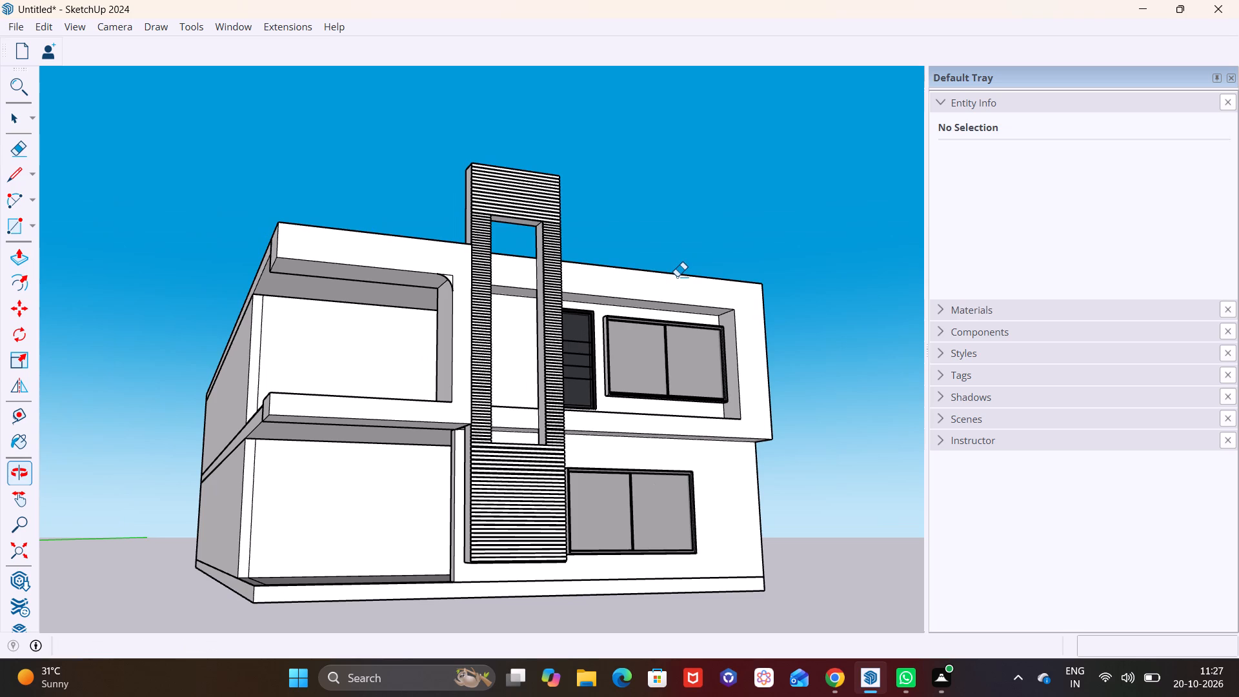
scroll(372, 288, up, 6)
middle_drag(354, 276, 422, 279)
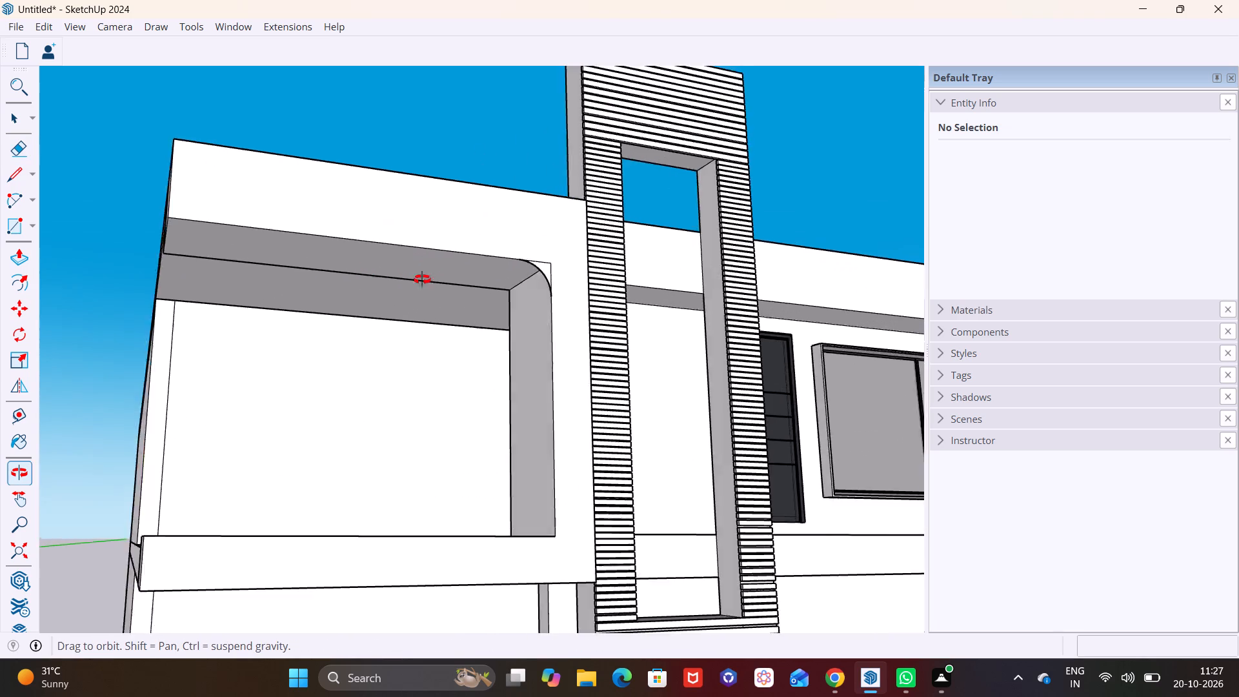
middle_drag(422, 279, 685, 270)
scroll(407, 272, down, 3)
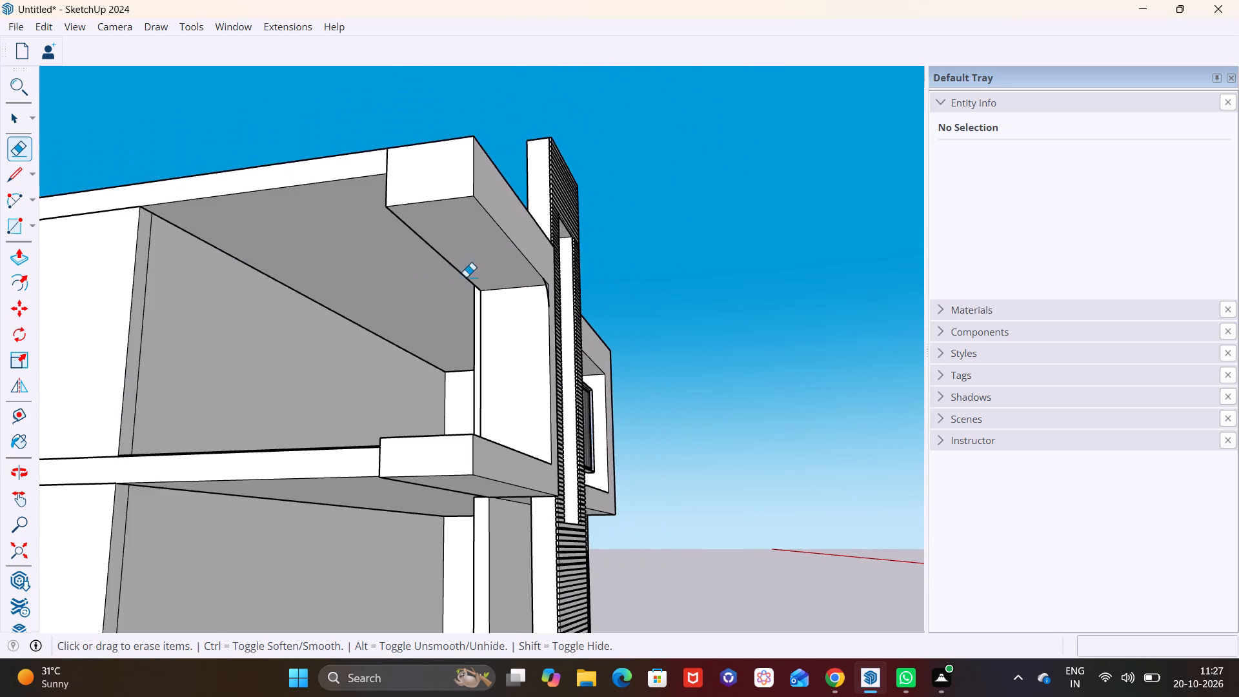
middle_drag(485, 279, 637, 276)
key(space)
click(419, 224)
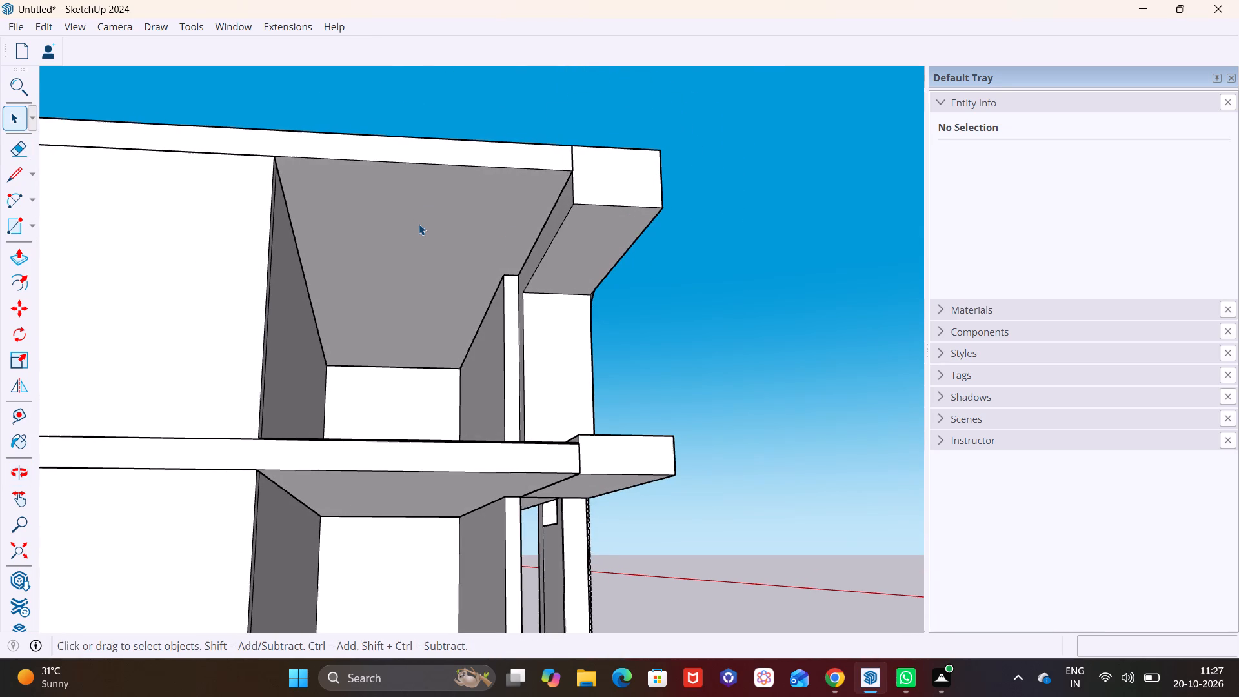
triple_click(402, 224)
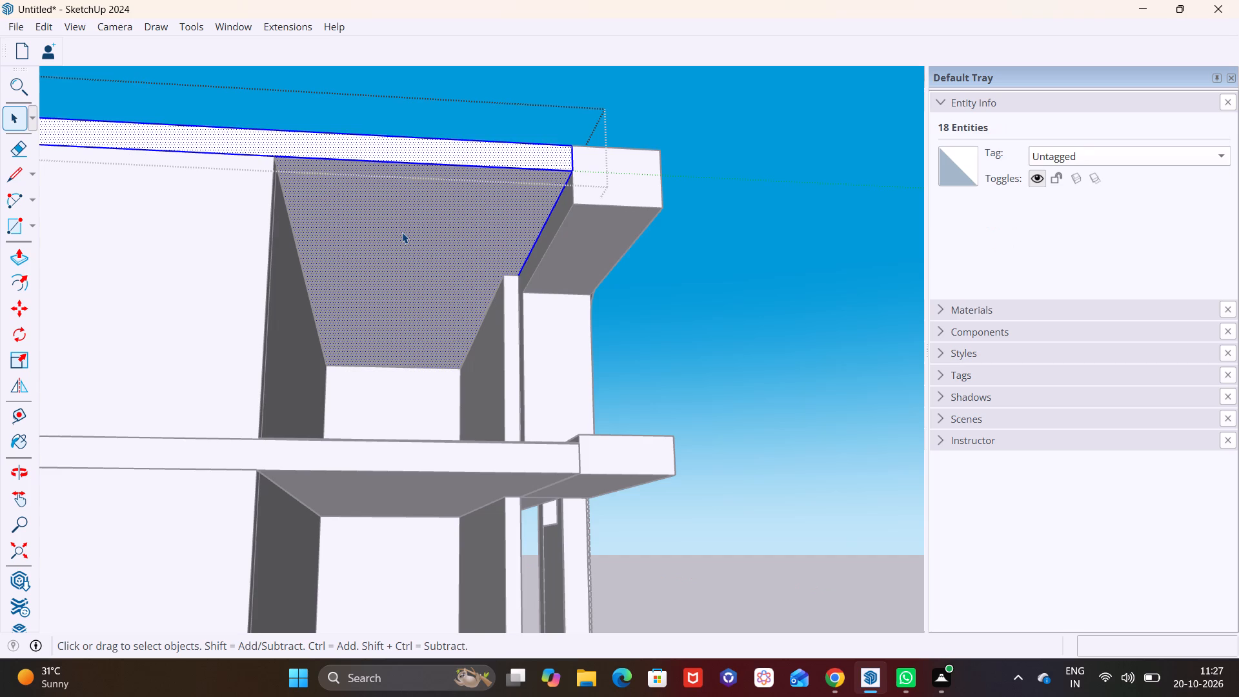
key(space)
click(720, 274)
Draw a rectangle about 36' by 10' on the upper balcony ceiling, from the far inner corner to the open side's edge.
middle_click(554, 266)
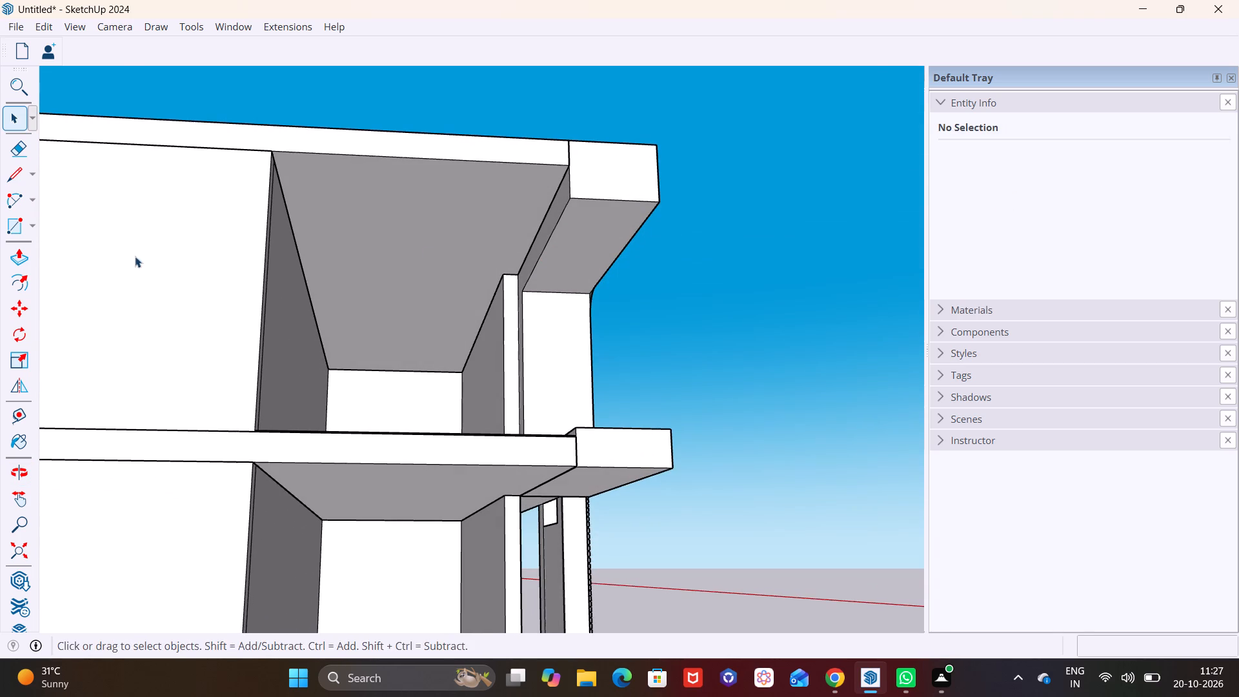
click(36, 220)
click(45, 249)
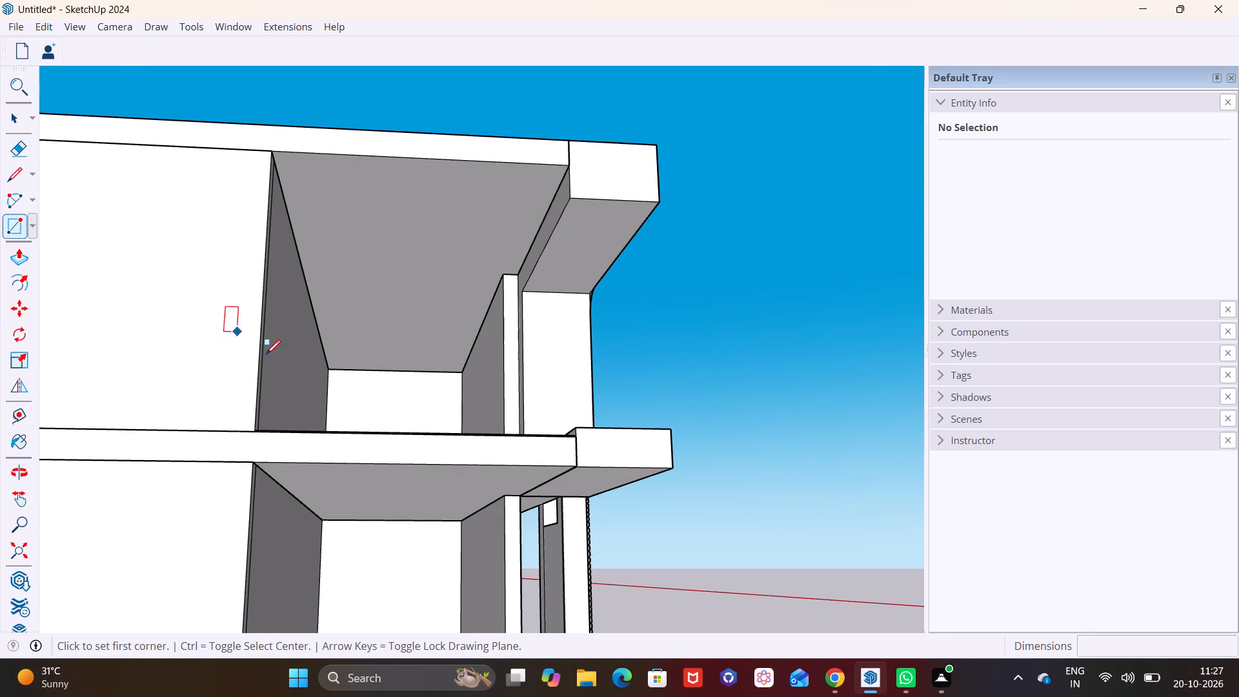
click(332, 370)
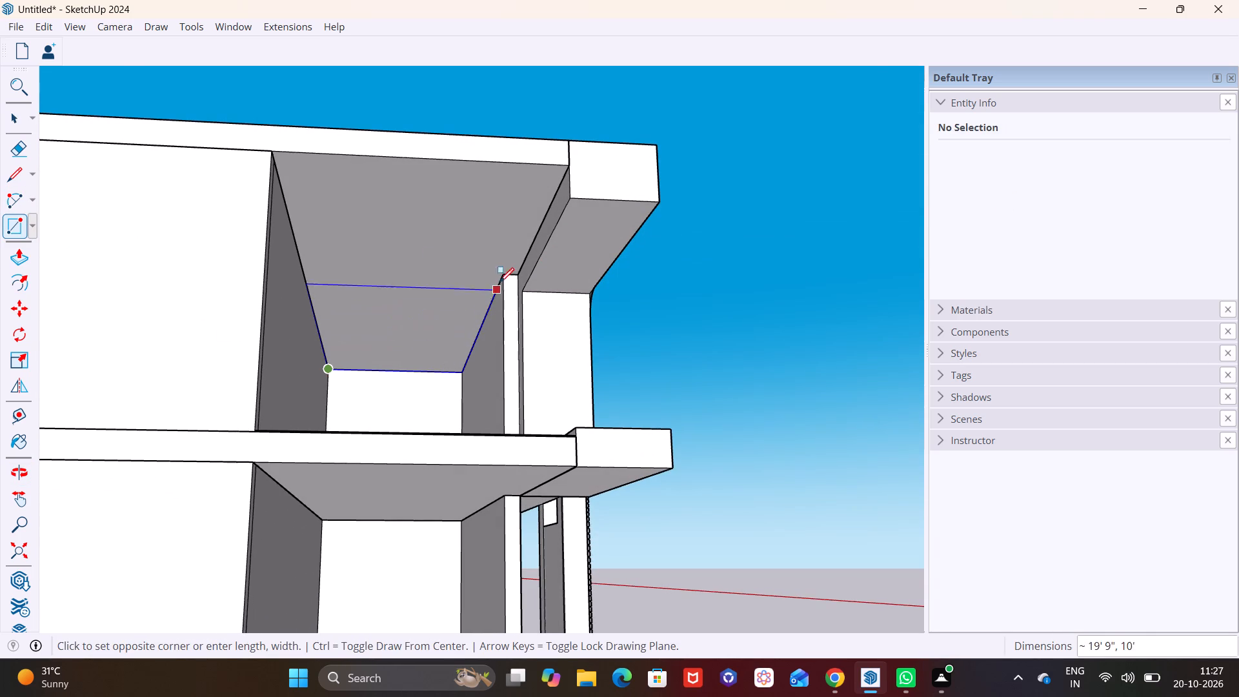
click(550, 168)
Push/Pull the new ceiling rectangle down about 1' 3 7/16" behind the front roof band.
key(space)
click(426, 249)
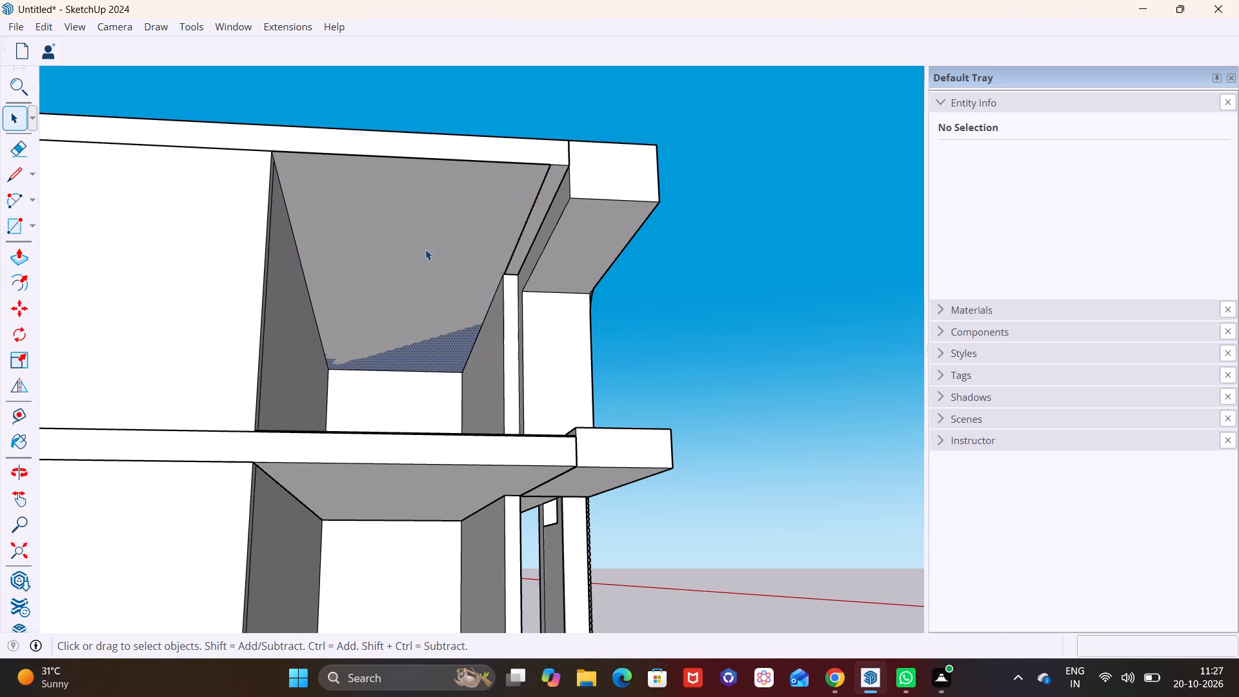
click(407, 247)
double_click(406, 246)
click(387, 258)
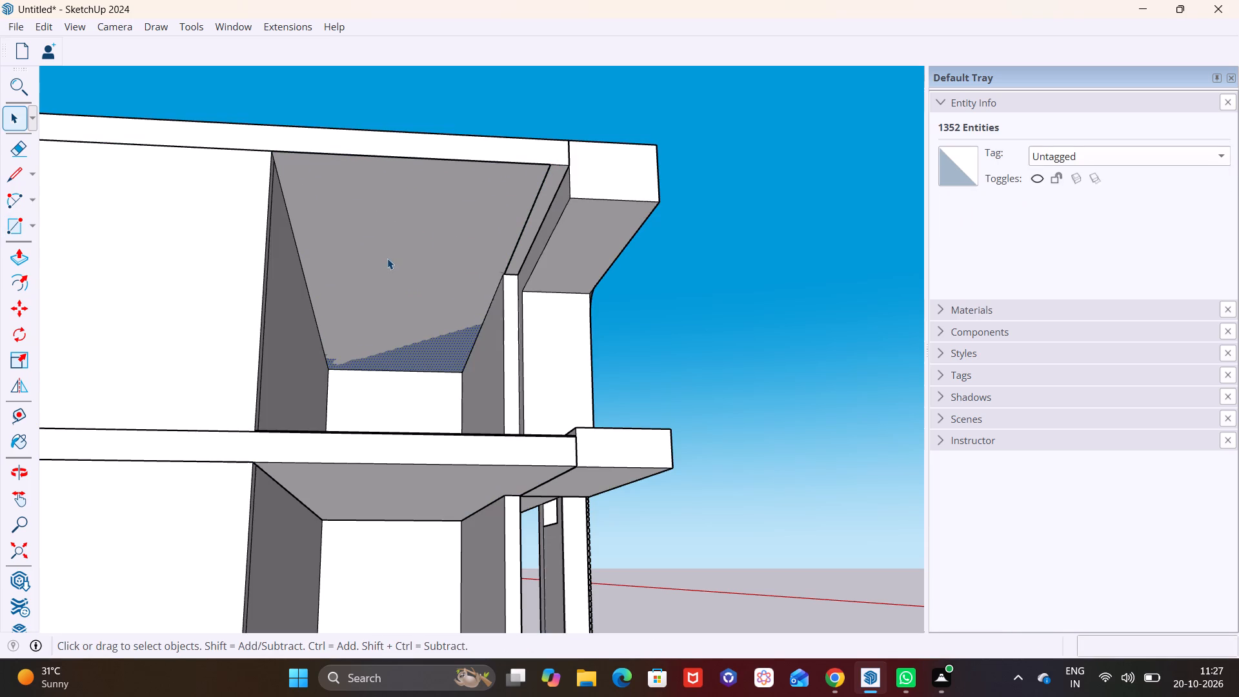
click(24, 258)
click(405, 229)
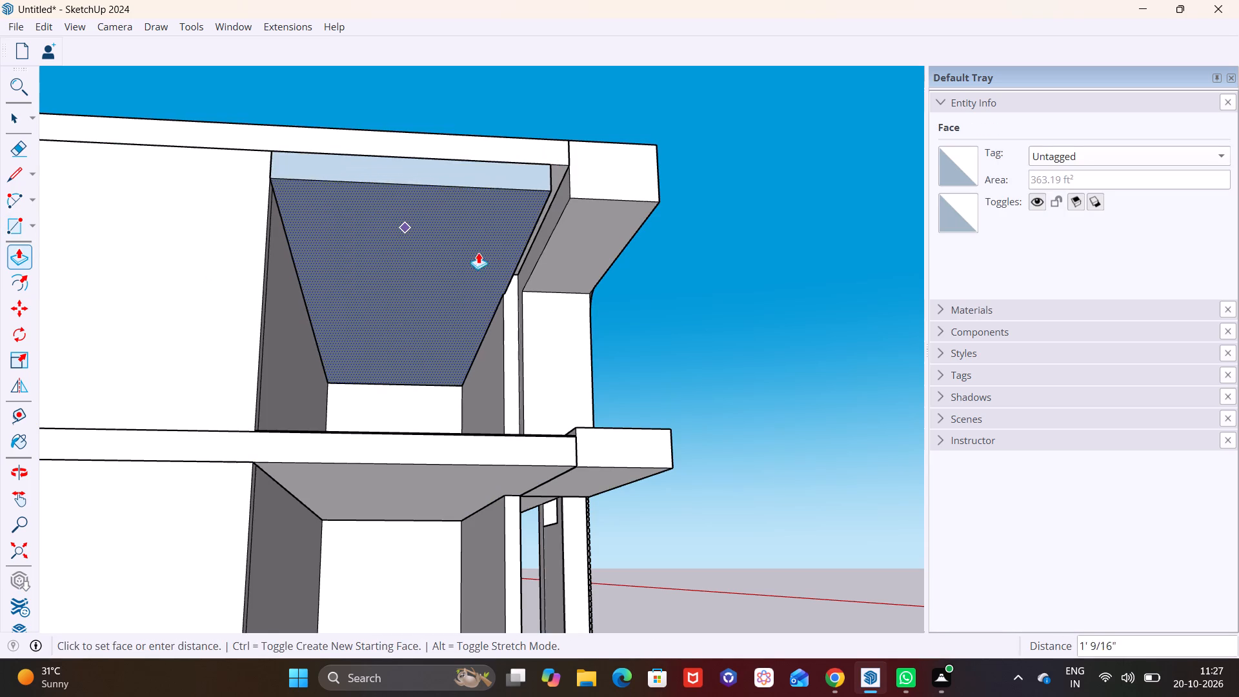
click(559, 215)
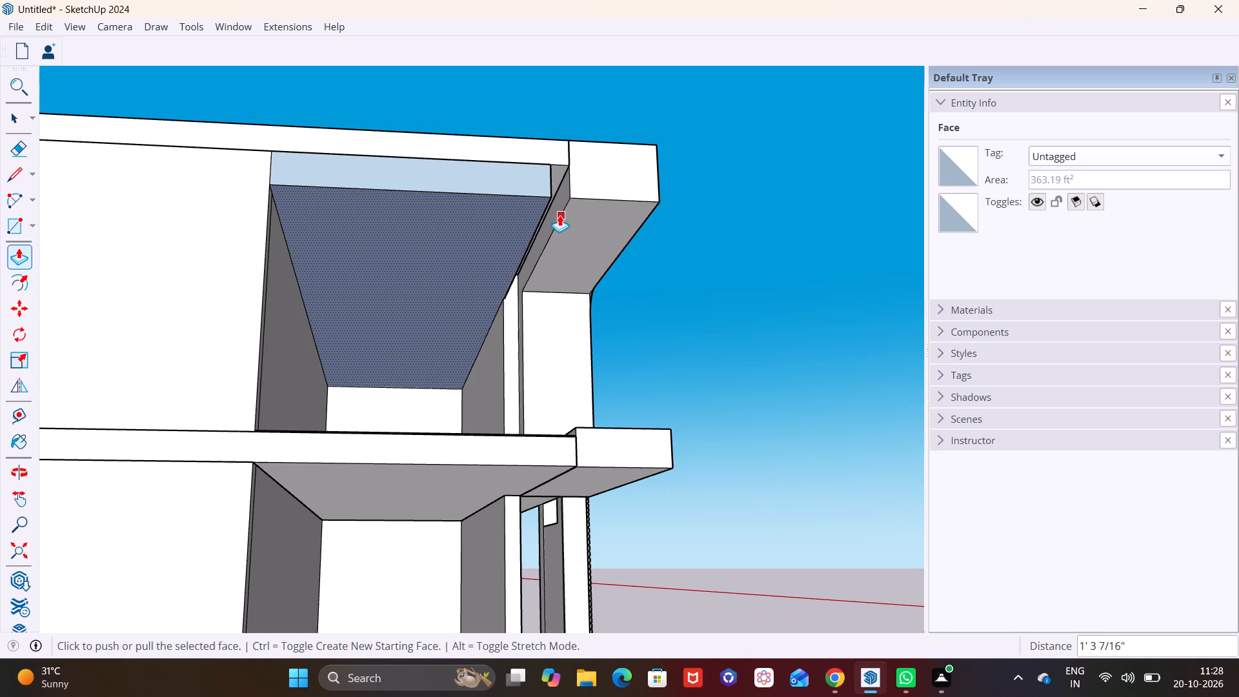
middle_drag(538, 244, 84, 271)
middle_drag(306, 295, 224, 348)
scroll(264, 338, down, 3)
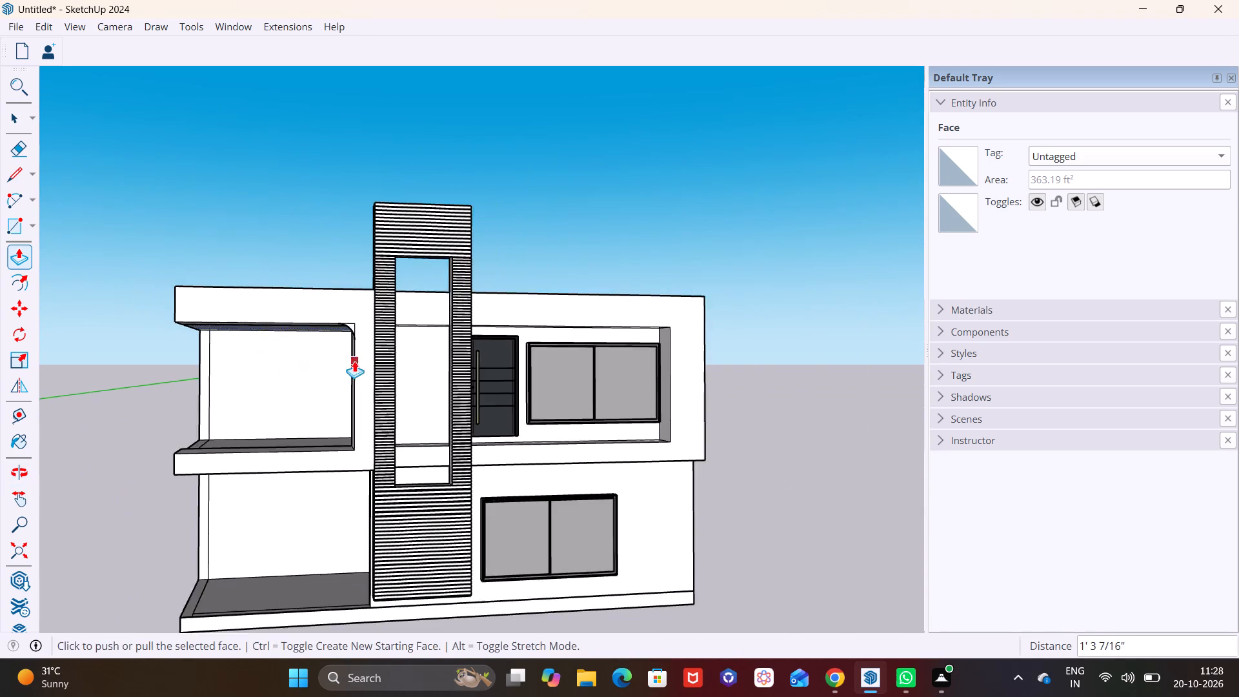
Push/Pull the lowered balcony ceiling's narrow front face forward about 8 3/8", up to the back of the front frame.
middle_drag(355, 359, 368, 228)
scroll(309, 220, up, 6)
middle_drag(301, 201, 613, 198)
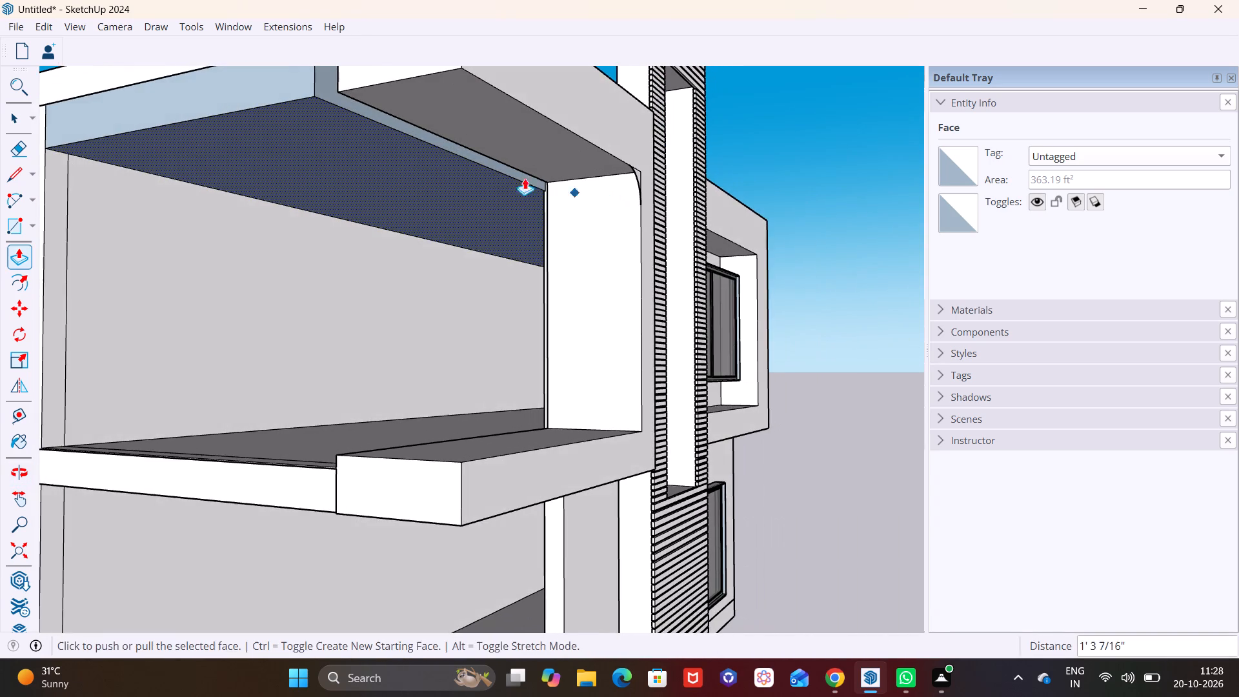
shift+middle_drag(412, 123, 461, 255)
middle_drag(467, 207, 502, 217)
key(space)
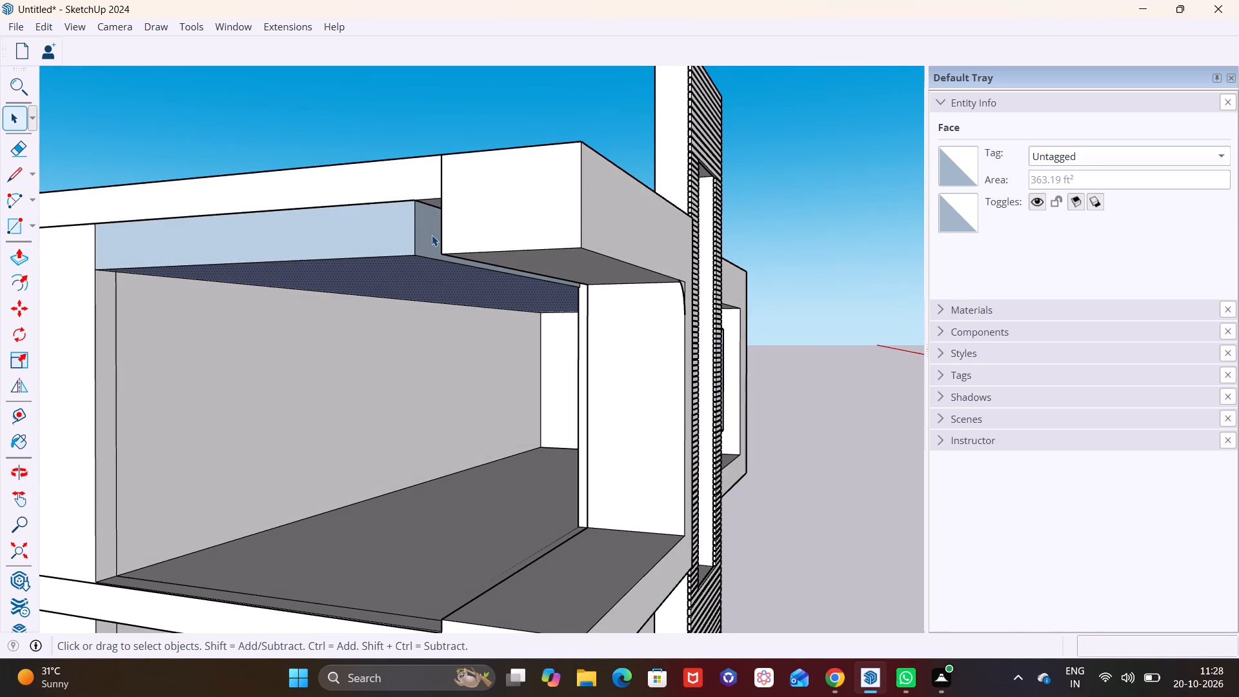
click(432, 235)
click(23, 256)
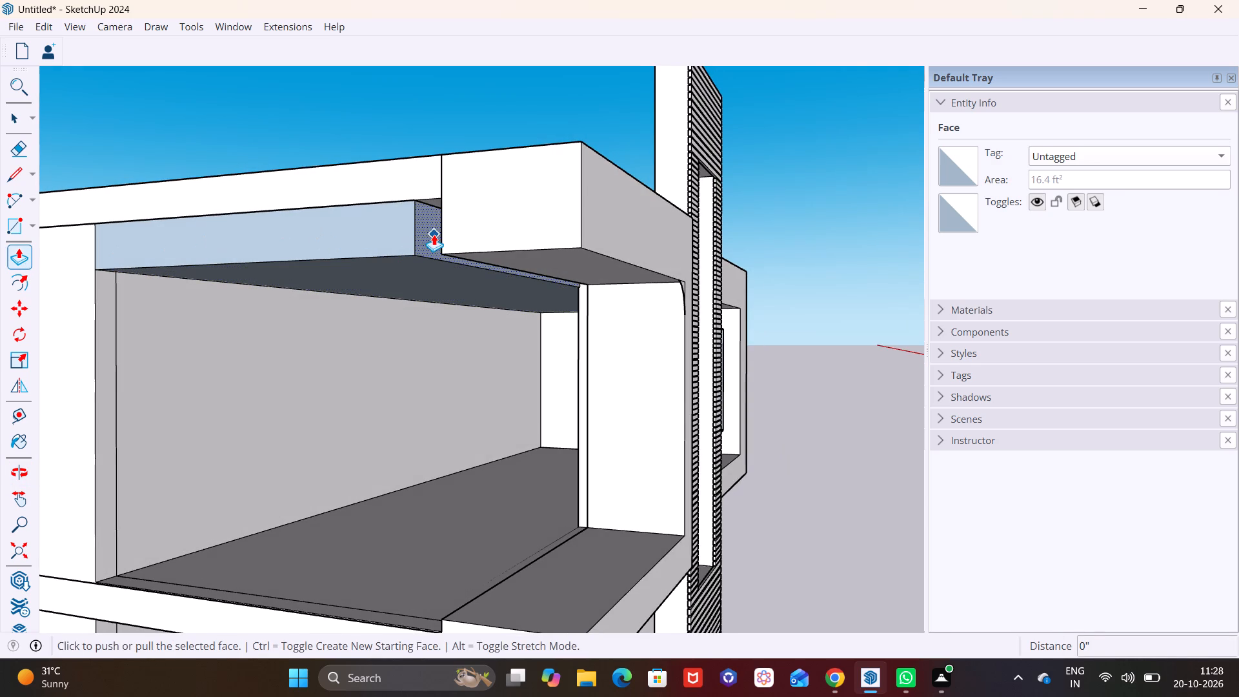
click(428, 234)
click(470, 244)
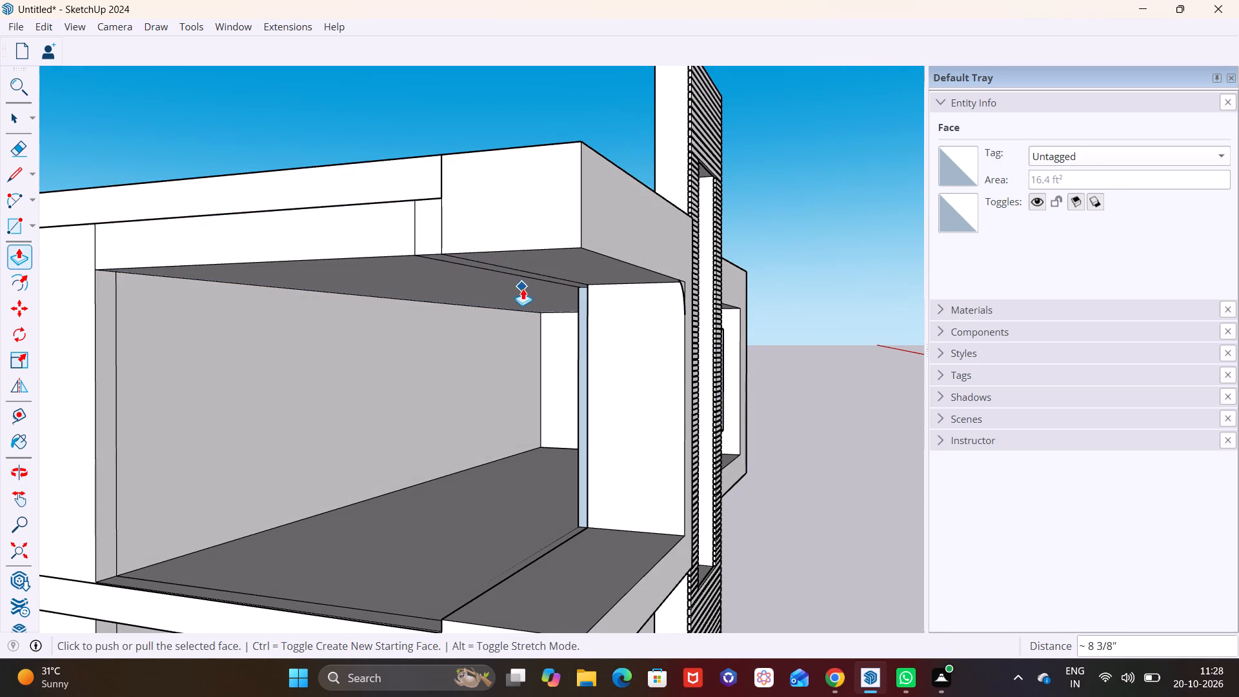
Examine the facade from the front and below, from the balcony's rounded corner to the recess over the upper door and window.
middle_drag(522, 288, 146, 265)
scroll(221, 269, down, 2)
scroll(277, 308, down, 1)
shift+middle_drag(299, 317, 314, 258)
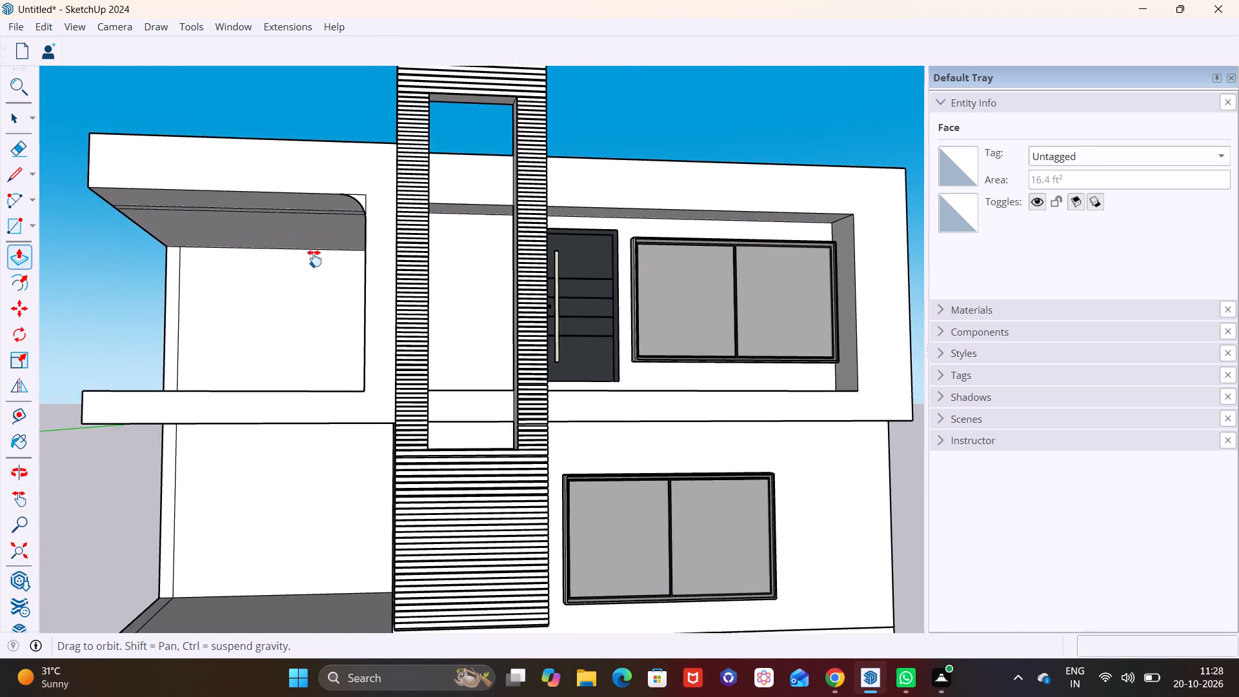
shift+middle_drag(314, 258, 303, 252)
scroll(394, 303, down, 5)
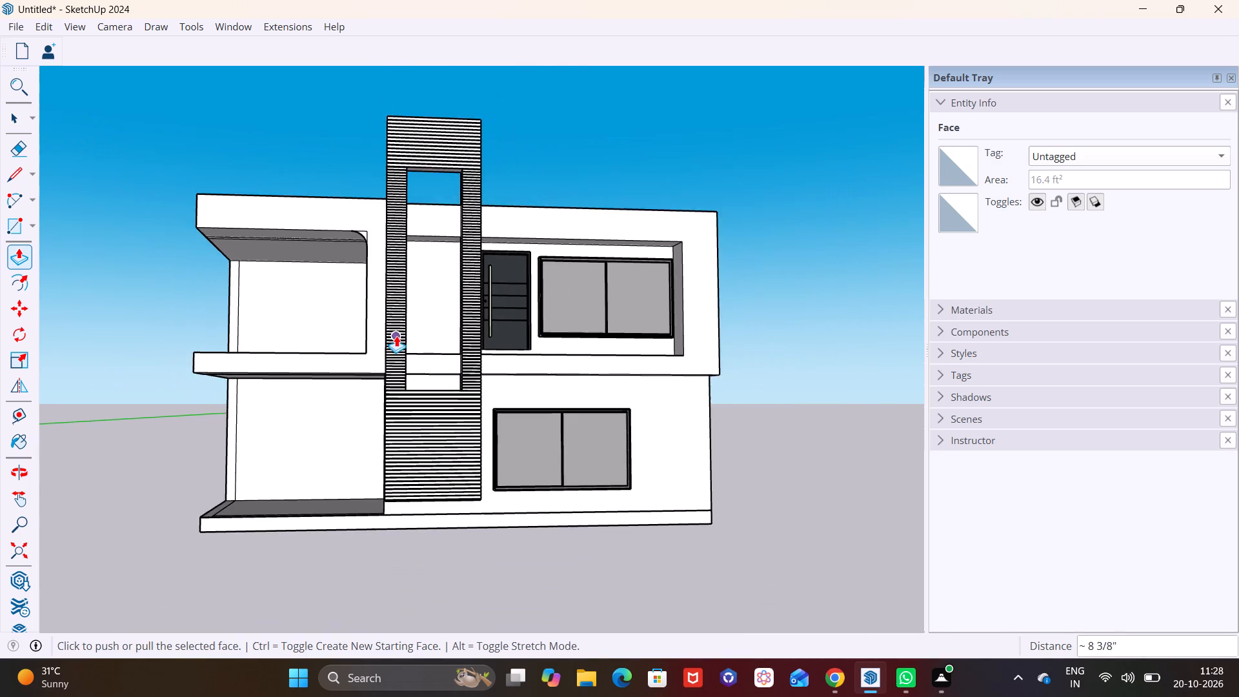
middle_drag(396, 336, 440, 369)
scroll(358, 299, up, 2)
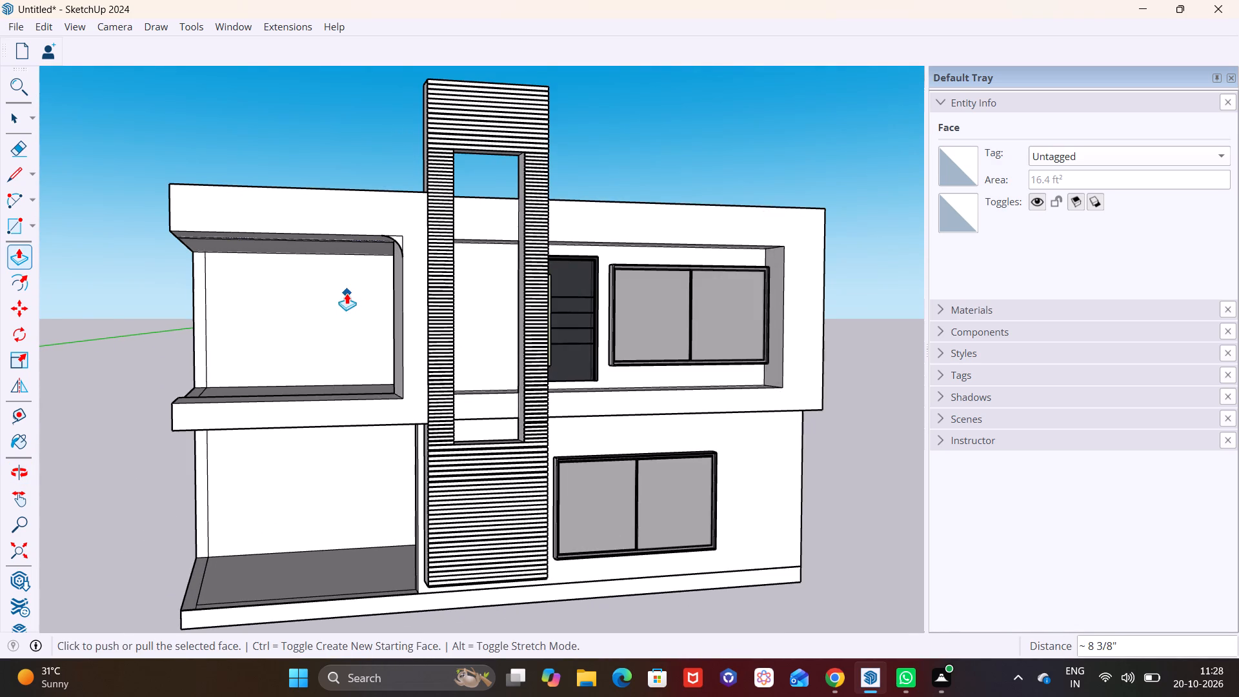
scroll(578, 272, up, 2)
middle_drag(584, 267, 331, 362)
scroll(732, 378, up, 1)
middle_drag(725, 363, 673, 160)
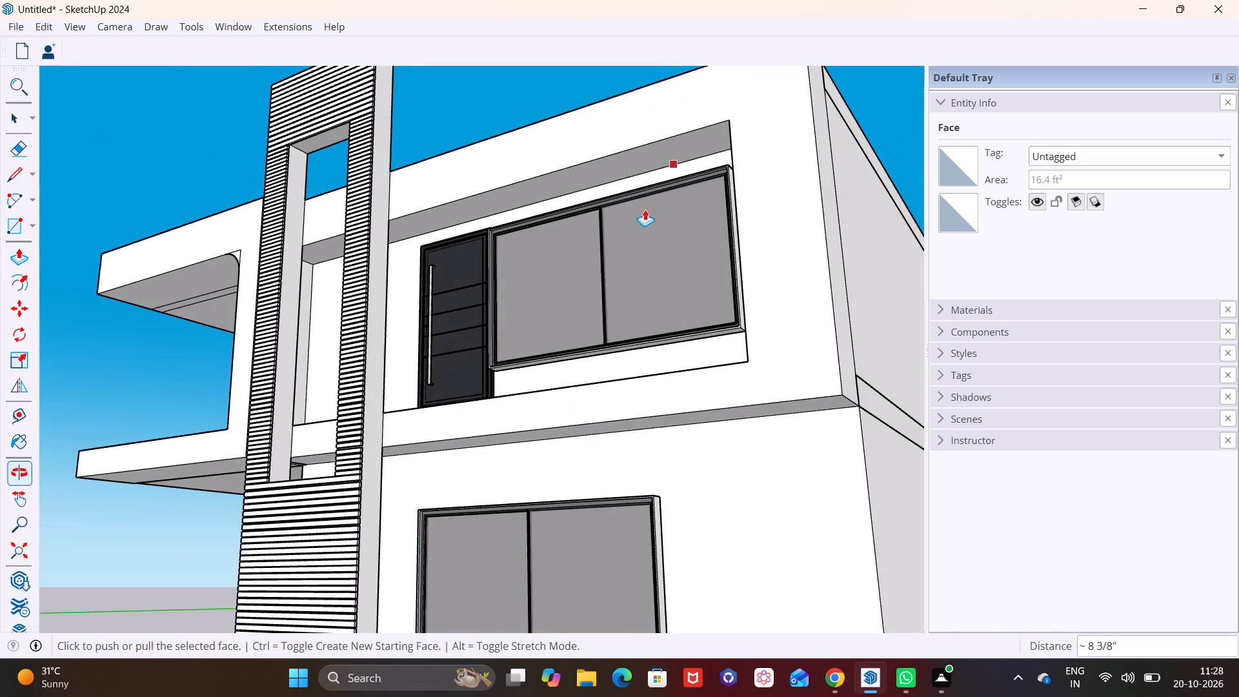
middle_drag(527, 253, 647, 250)
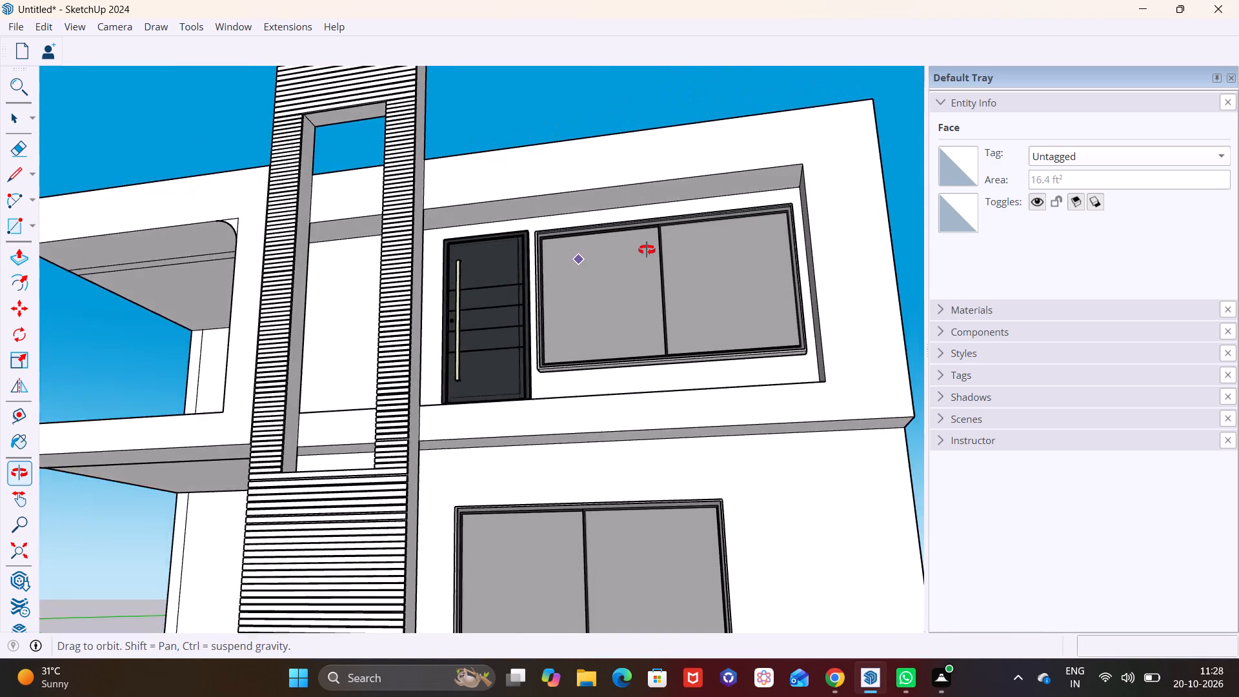
middle_drag(647, 250, 535, 276)
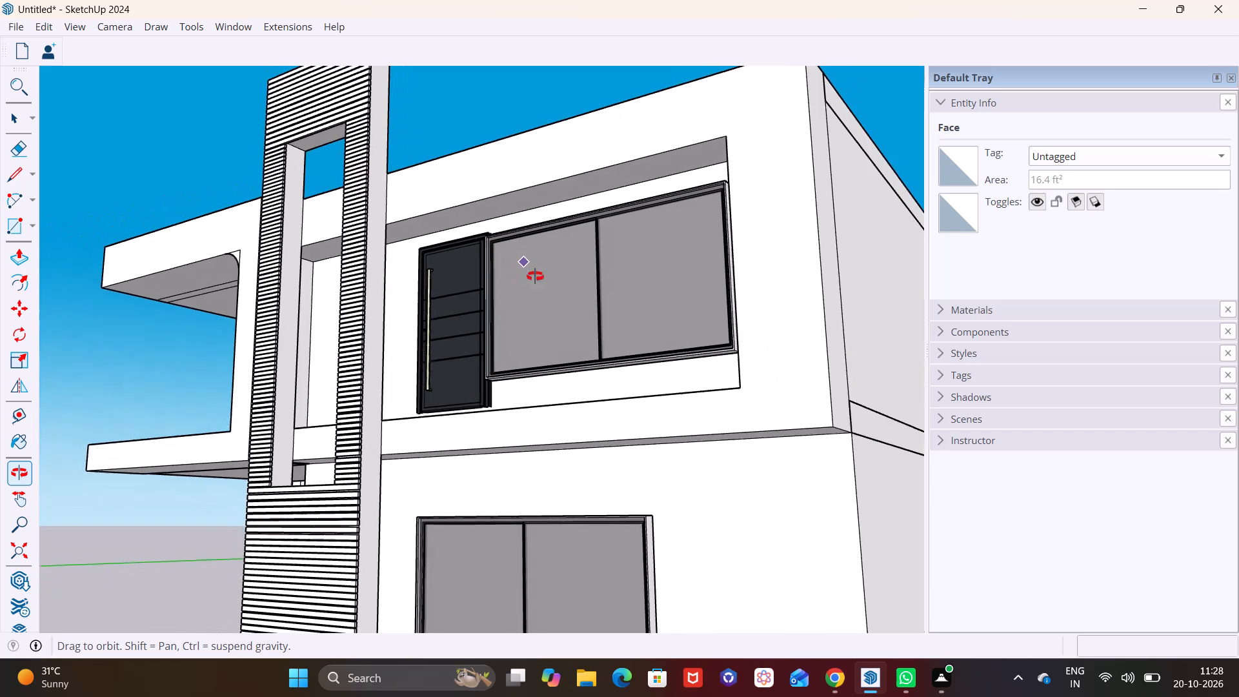
middle_drag(535, 276, 573, 272)
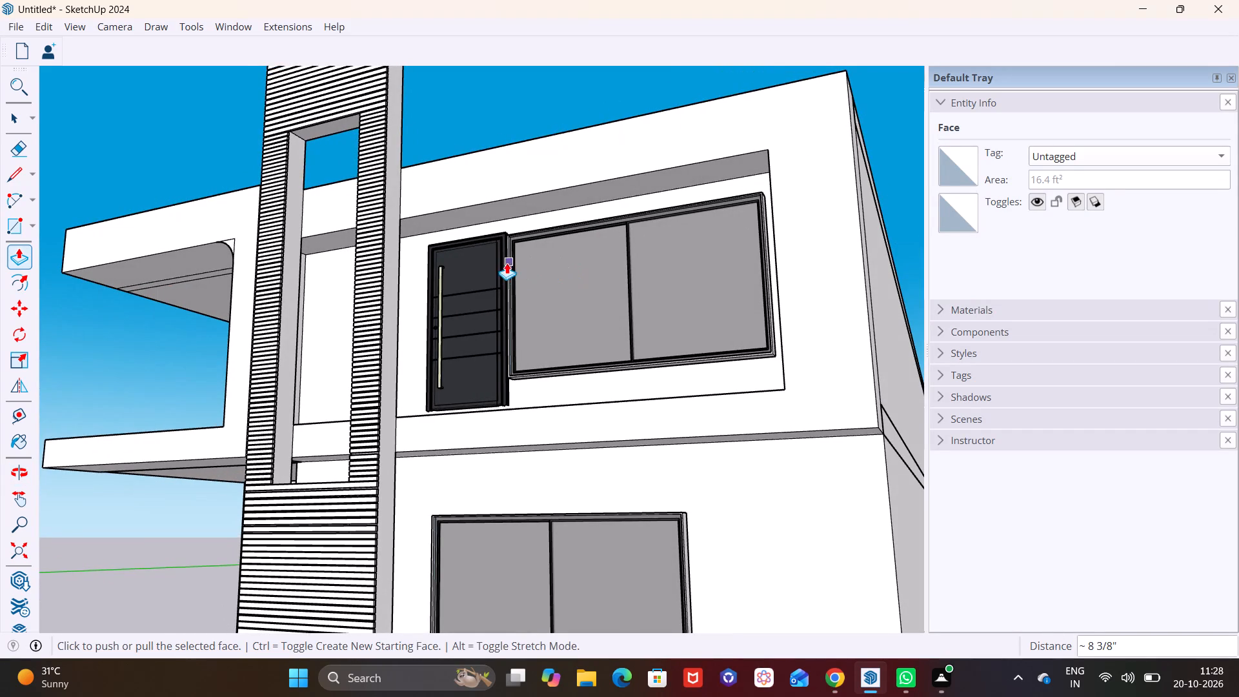
scroll(481, 214, up, 2)
middle_drag(469, 234, 368, 250)
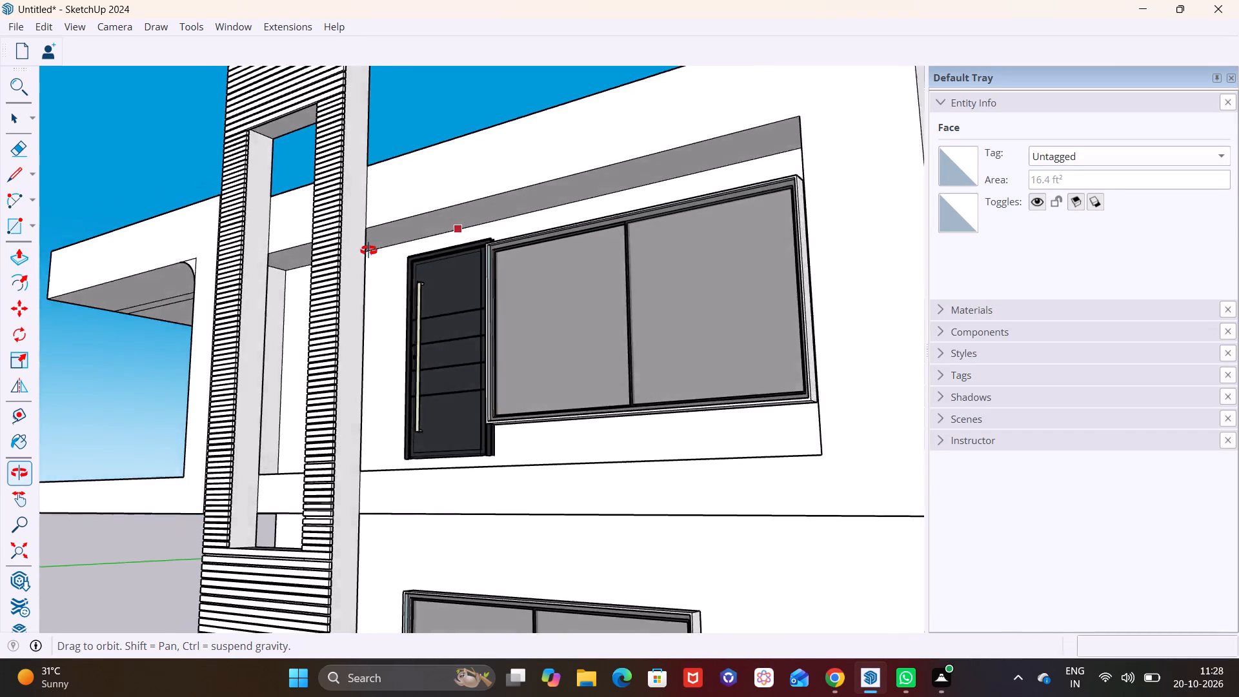
middle_drag(368, 250, 315, 272)
scroll(467, 210, up, 2)
shift+middle_drag(456, 207, 356, 303)
middle_drag(336, 253, 787, 170)
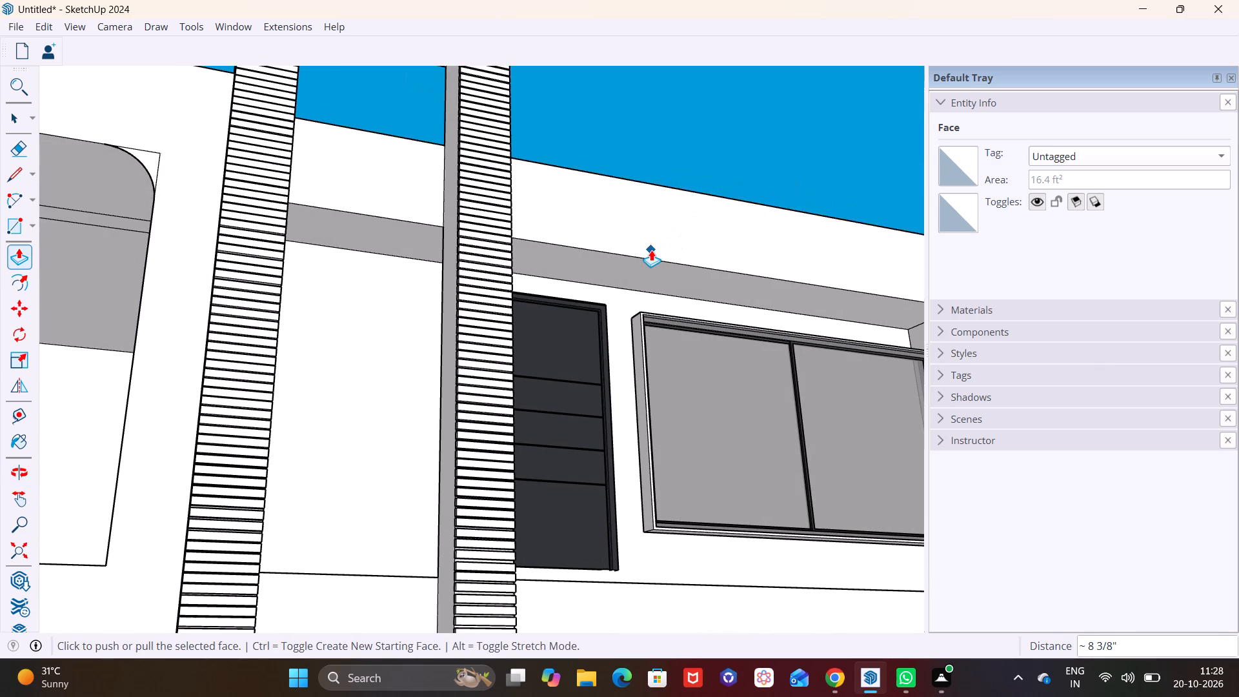
Draw a rectangle about 5" by 2' 1/2" on the upper window recess's ceiling, at its outer end and spanning the full depth.
scroll(688, 261, up, 1)
shift+middle_drag(673, 261, 279, 265)
shift+scroll(356, 261, up, 1)
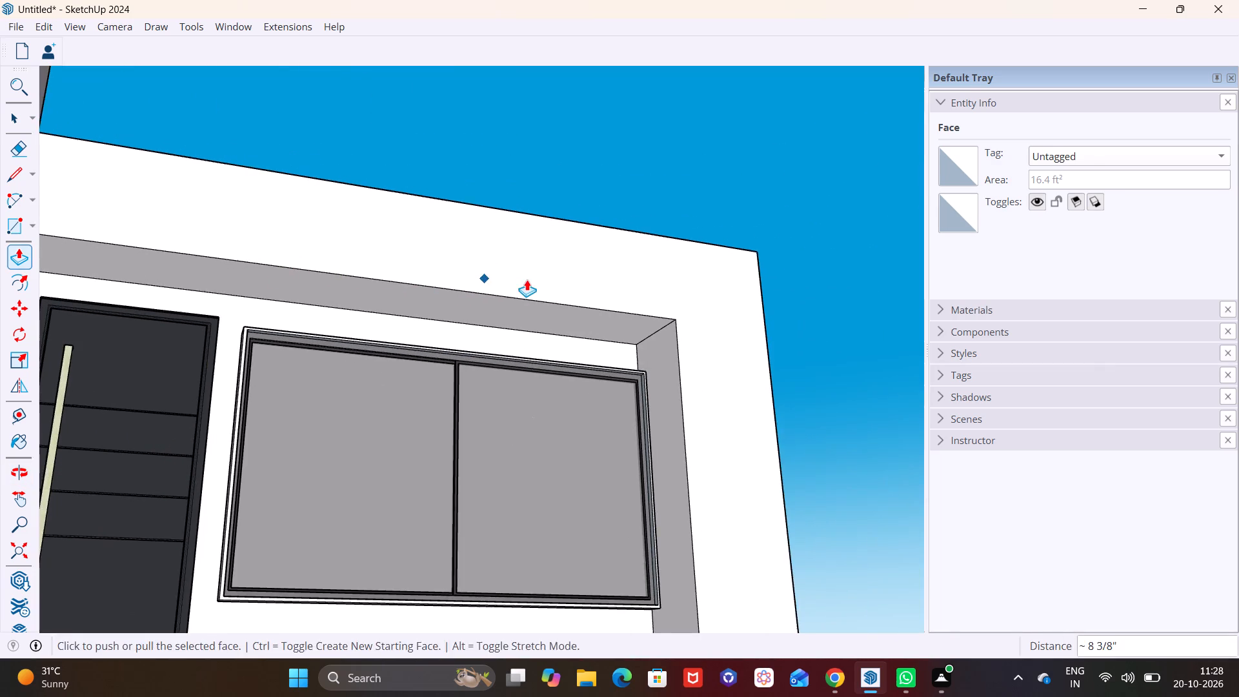
middle_drag(528, 279, 581, 193)
scroll(656, 306, up, 9)
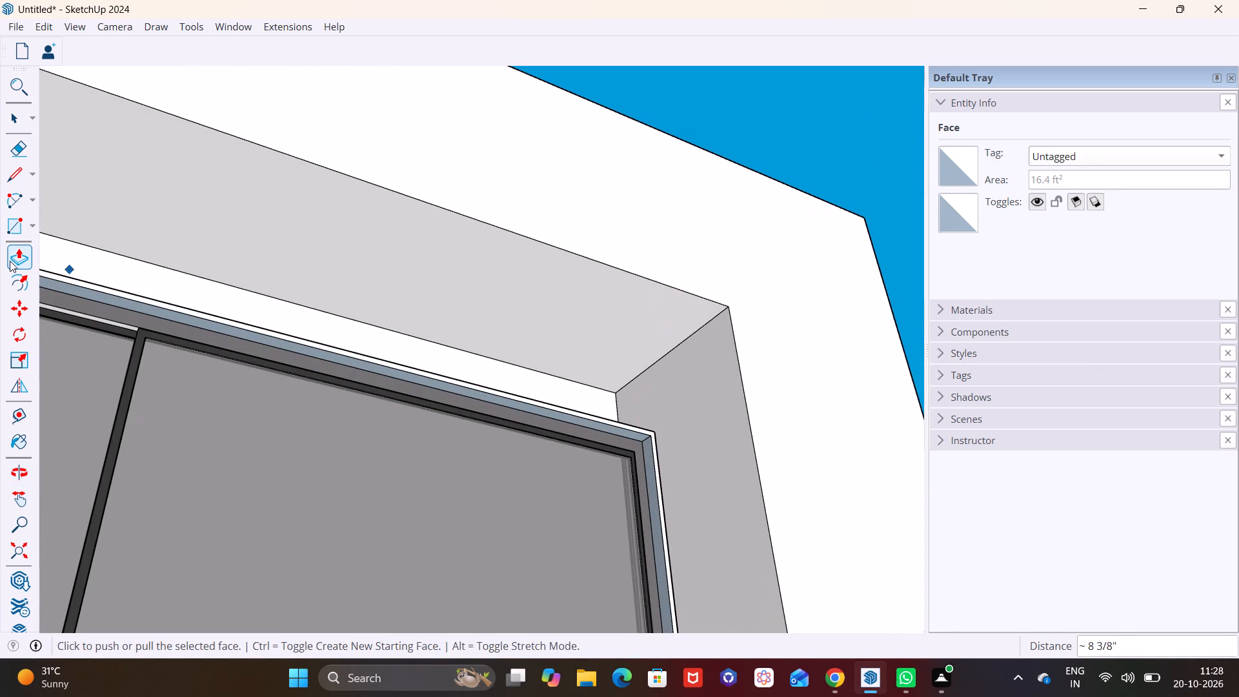
click(31, 226)
click(43, 248)
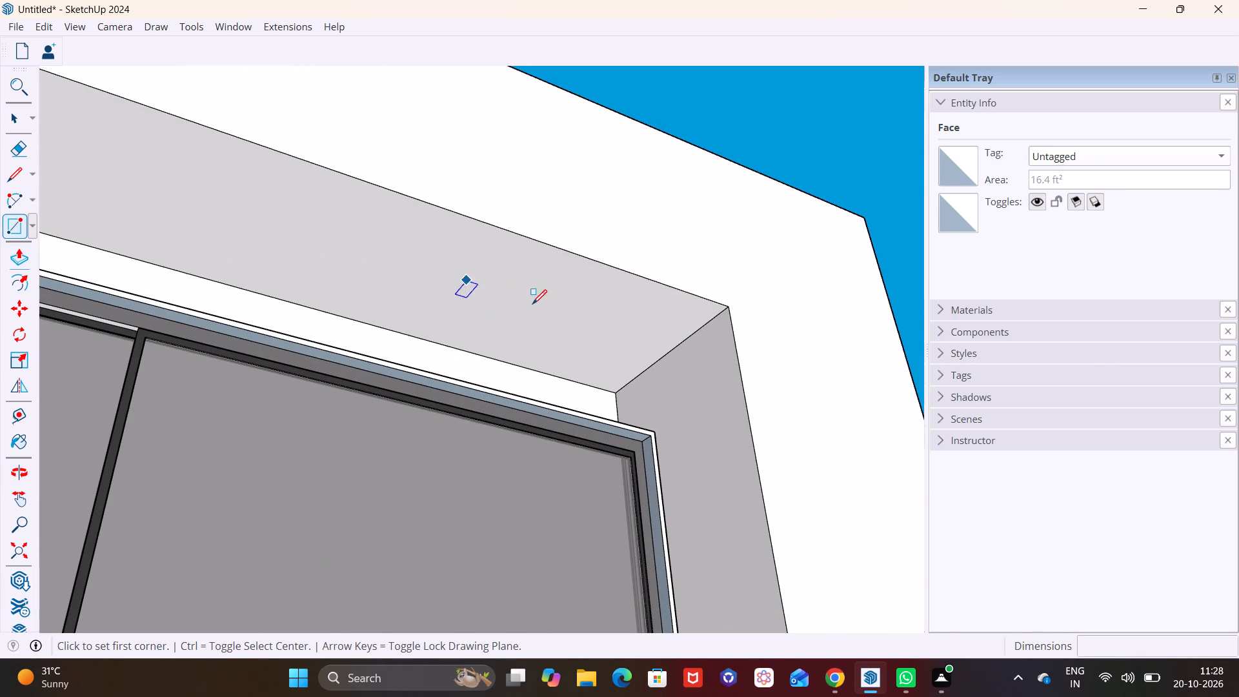
click(621, 392)
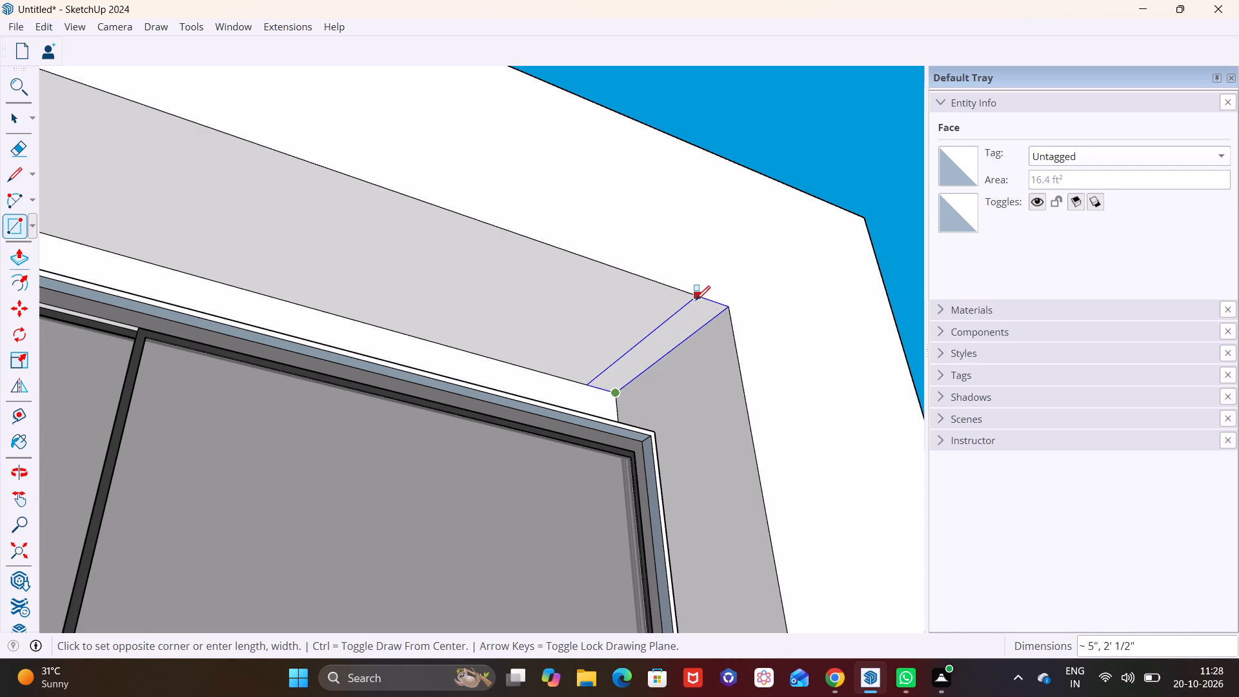
click(701, 297)
Make the new rectangle's face and edges on the recess ceiling into a group.
key(space)
double_click(681, 325)
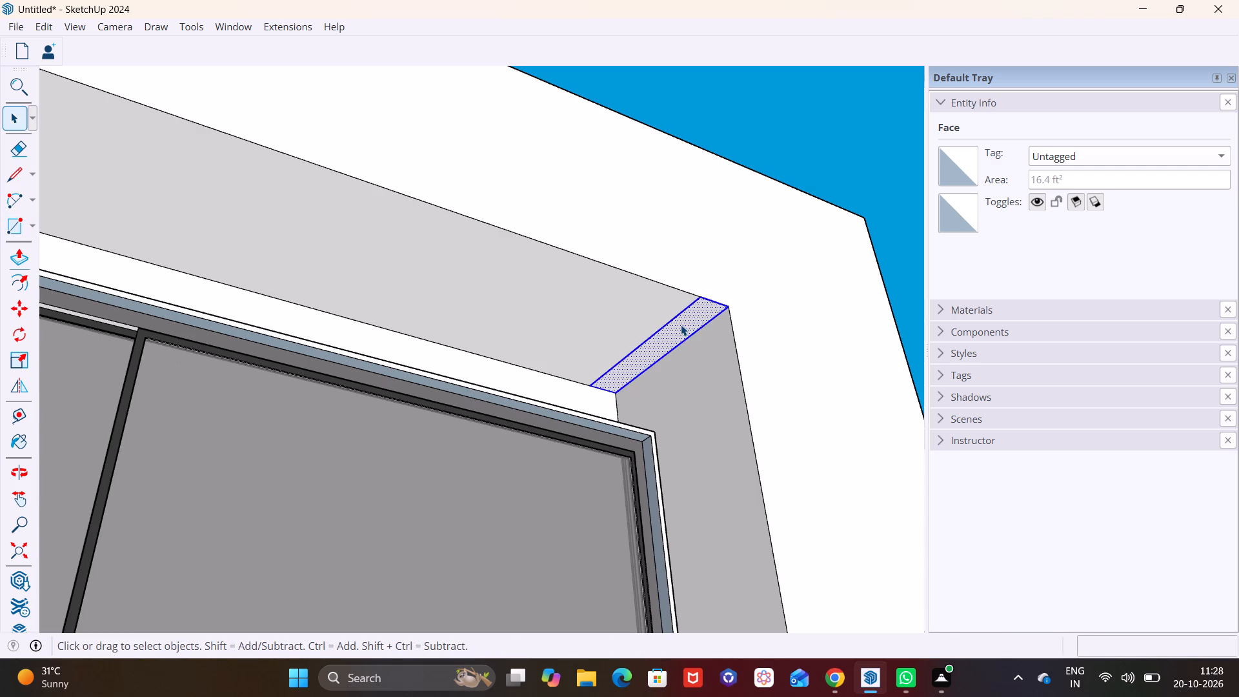
right_click(681, 325)
click(727, 477)
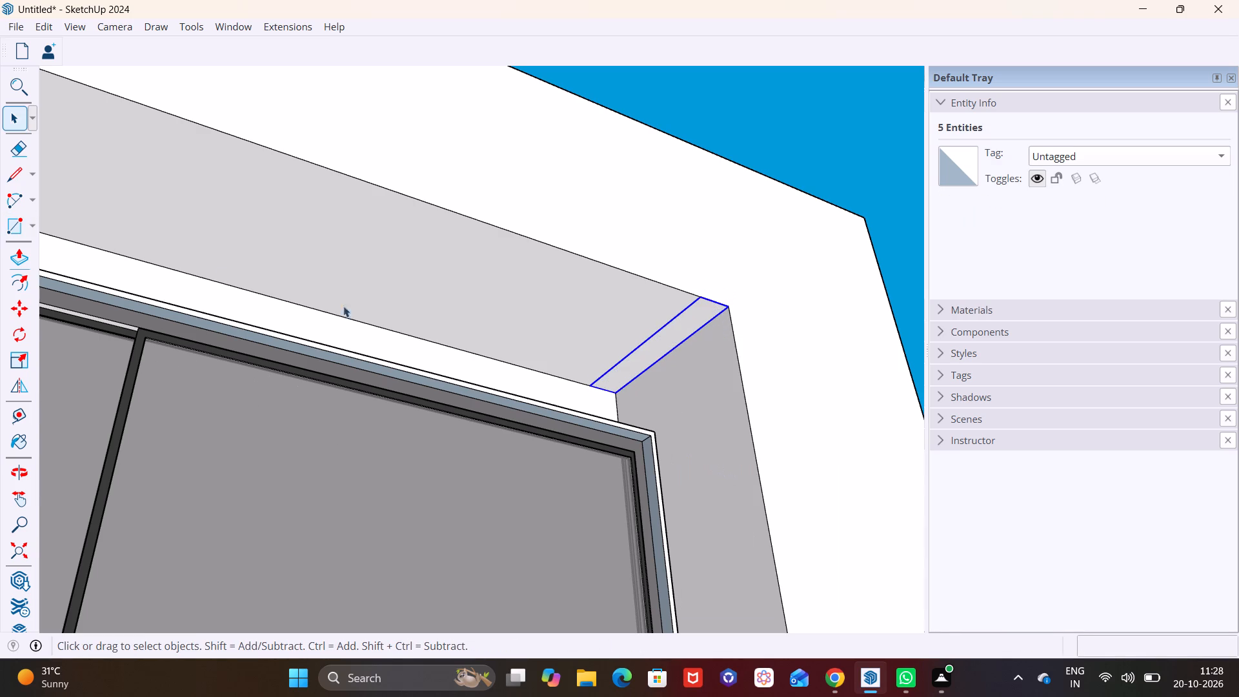
Push/Pull the face inside the group down 15/16" to form a ceiling slat, and exit the group.
double_click(653, 352)
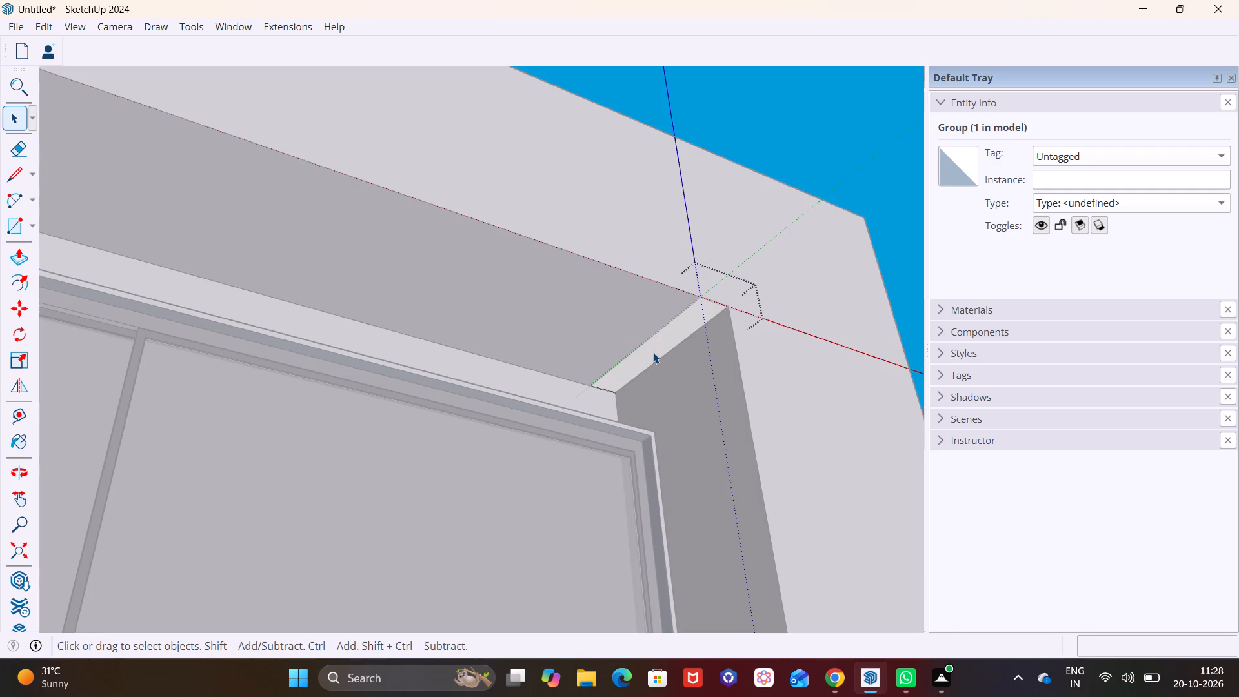
click(654, 351)
click(12, 259)
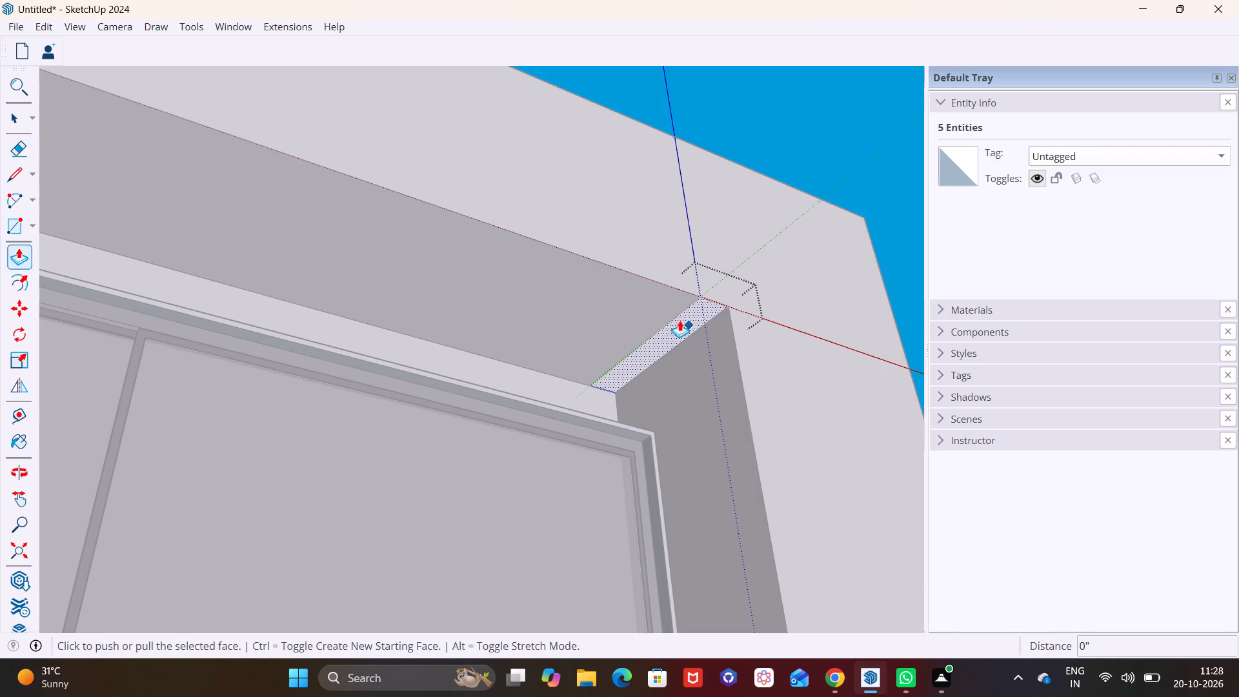
click(687, 320)
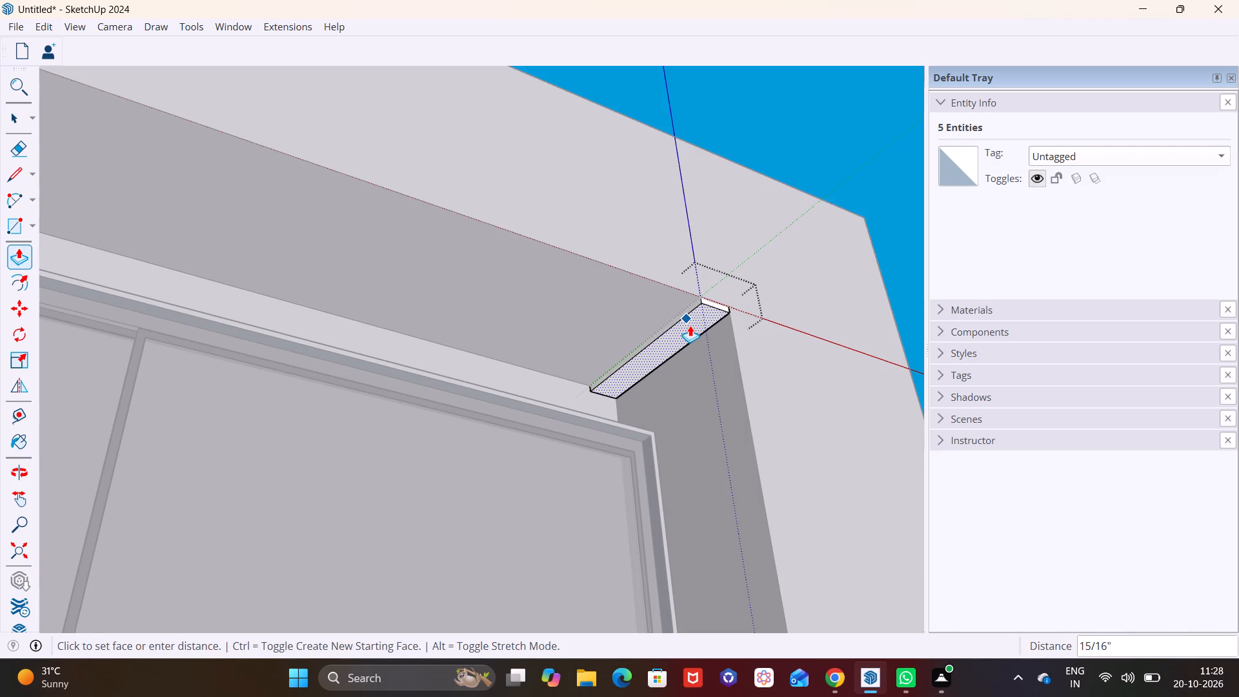
click(690, 327)
key(space)
click(766, 334)
Copy the slat group about 5 1/4" along the recess ceiling toward the door, leaving a narrow gap.
scroll(677, 291, up, 2)
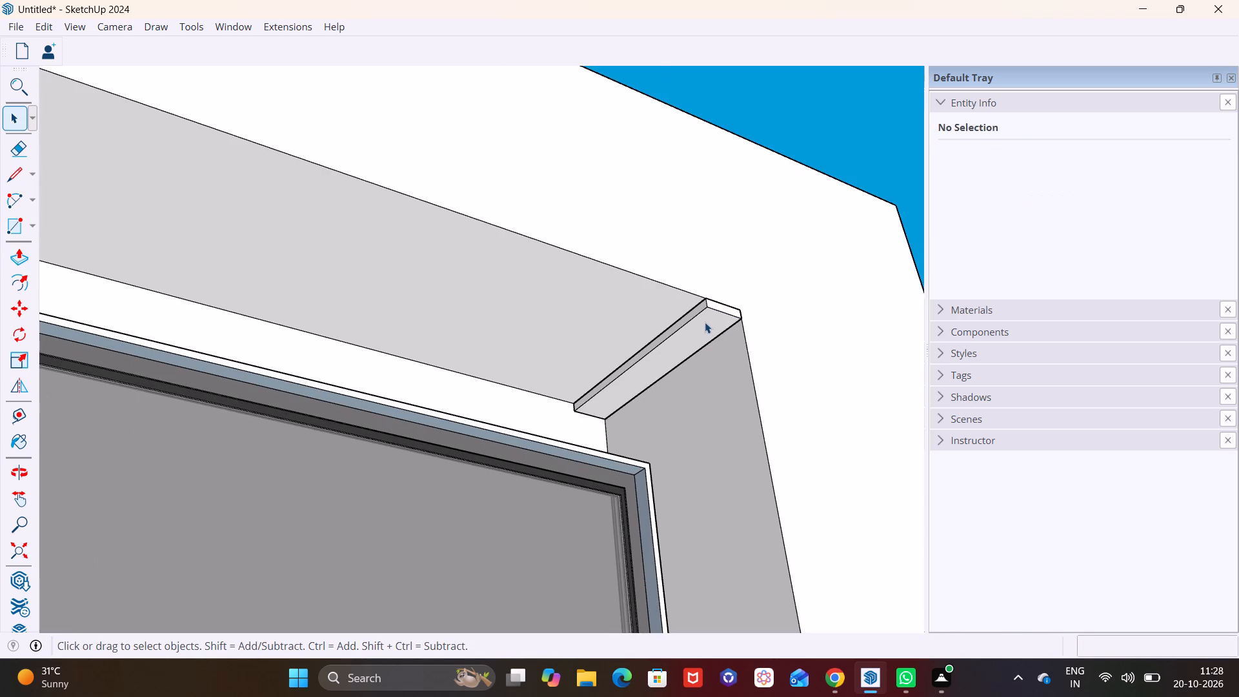
click(704, 317)
scroll(663, 347, up, 6)
key(comma)
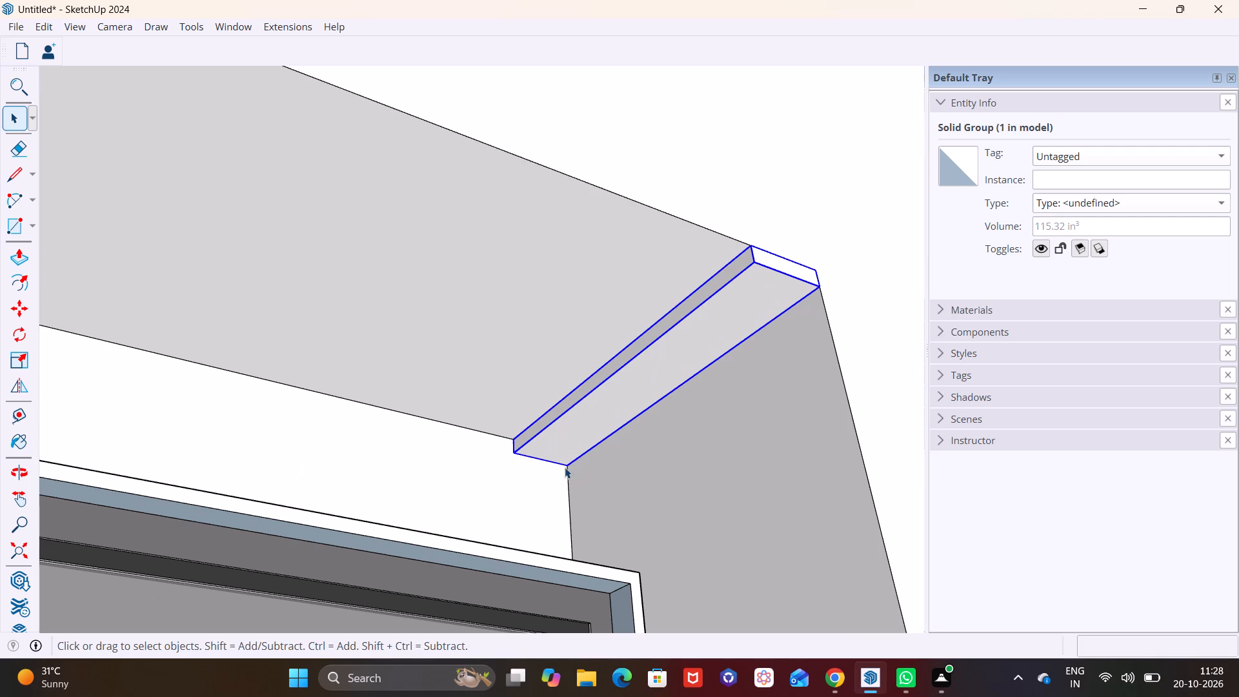
key(m)
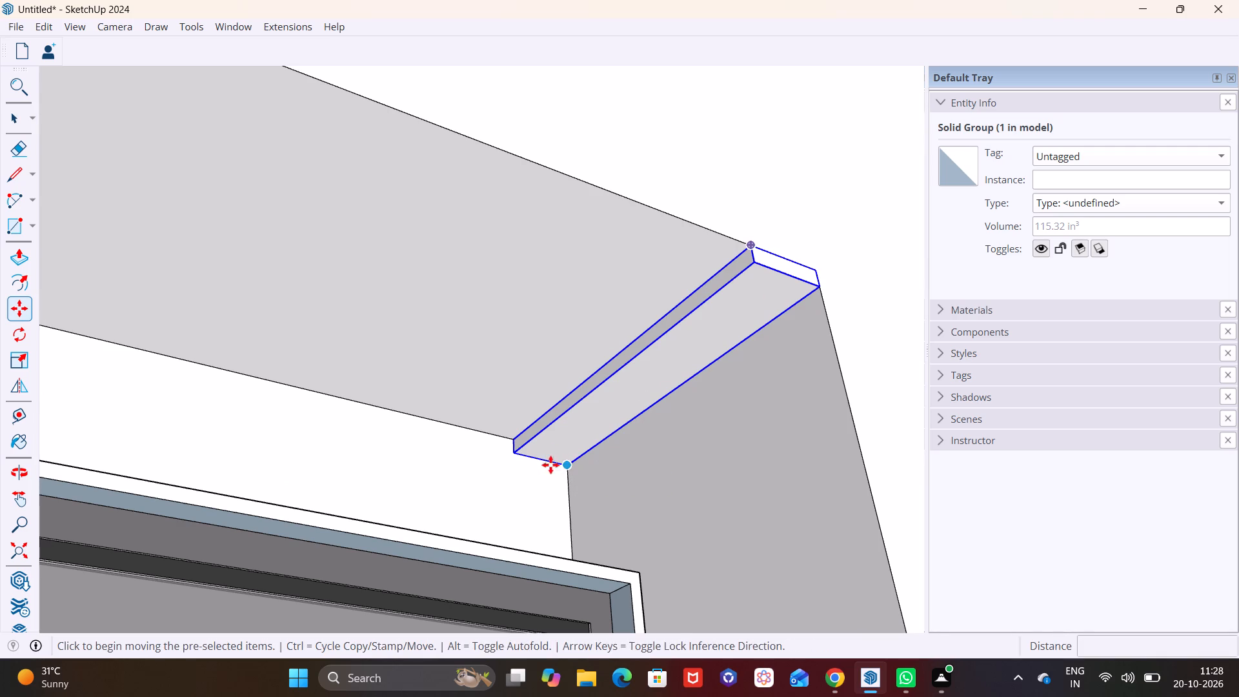
click(512, 440)
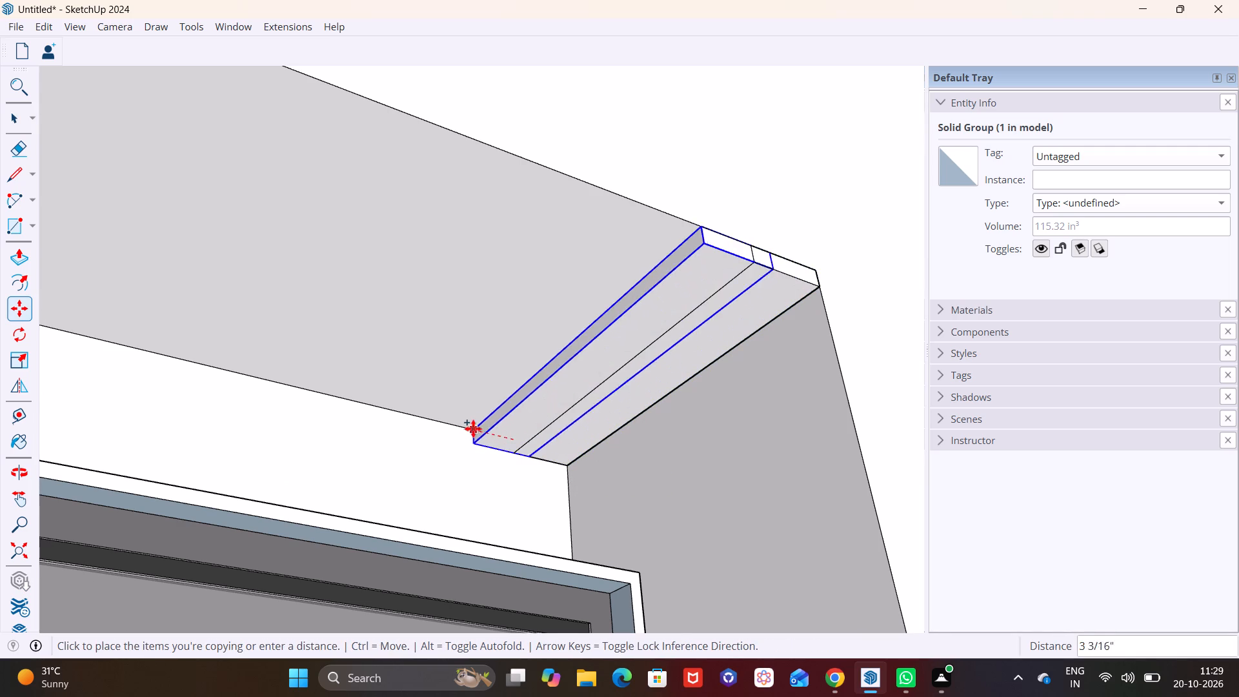
click(448, 421)
Copy the newest slat to two more positions along the recess ceiling, each about 5" further toward the door.
click(448, 418)
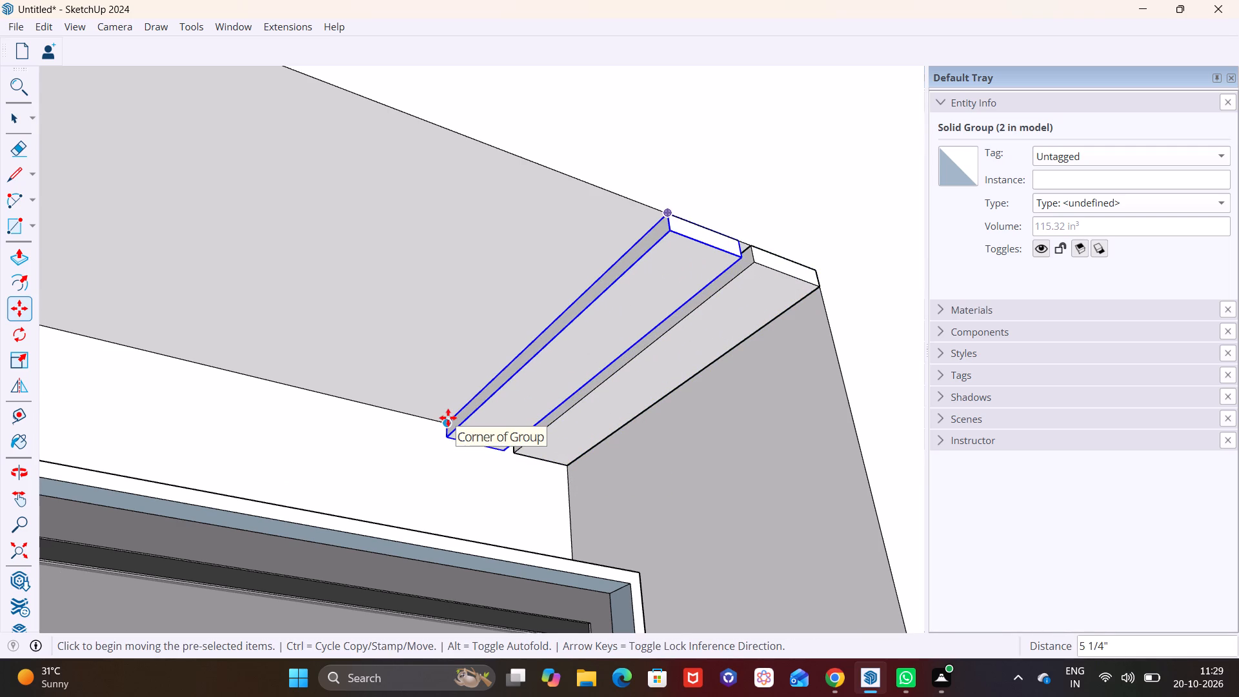
click(442, 421)
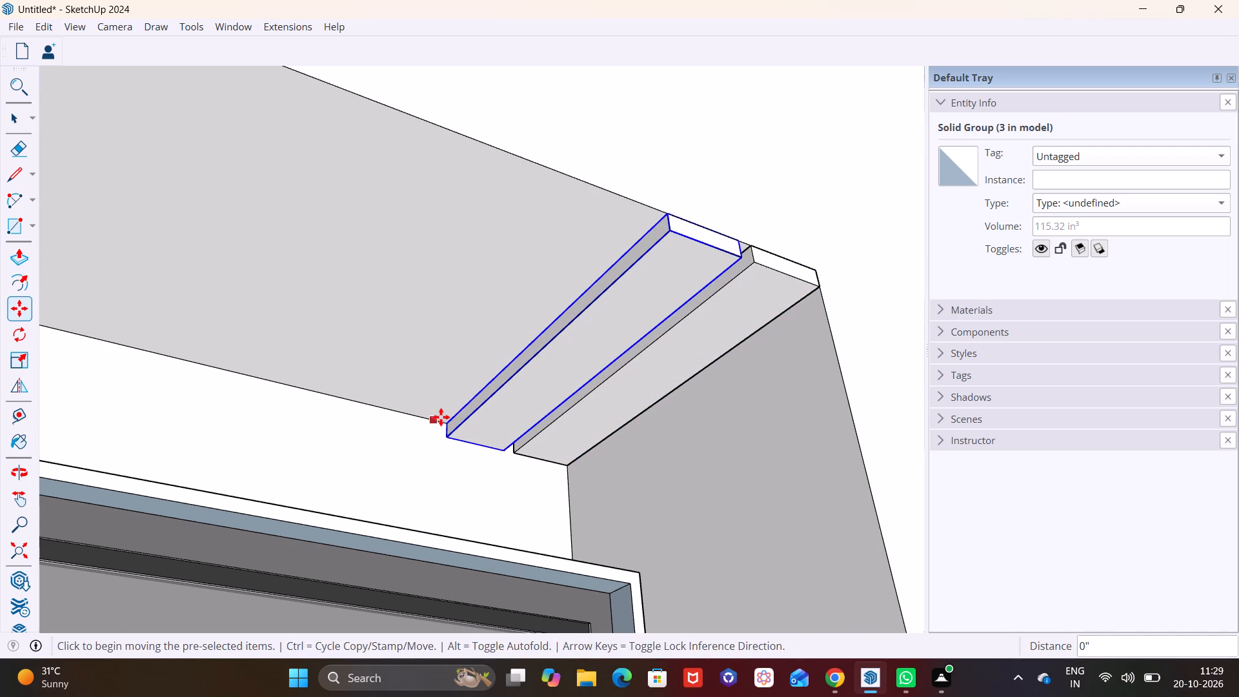
click(443, 418)
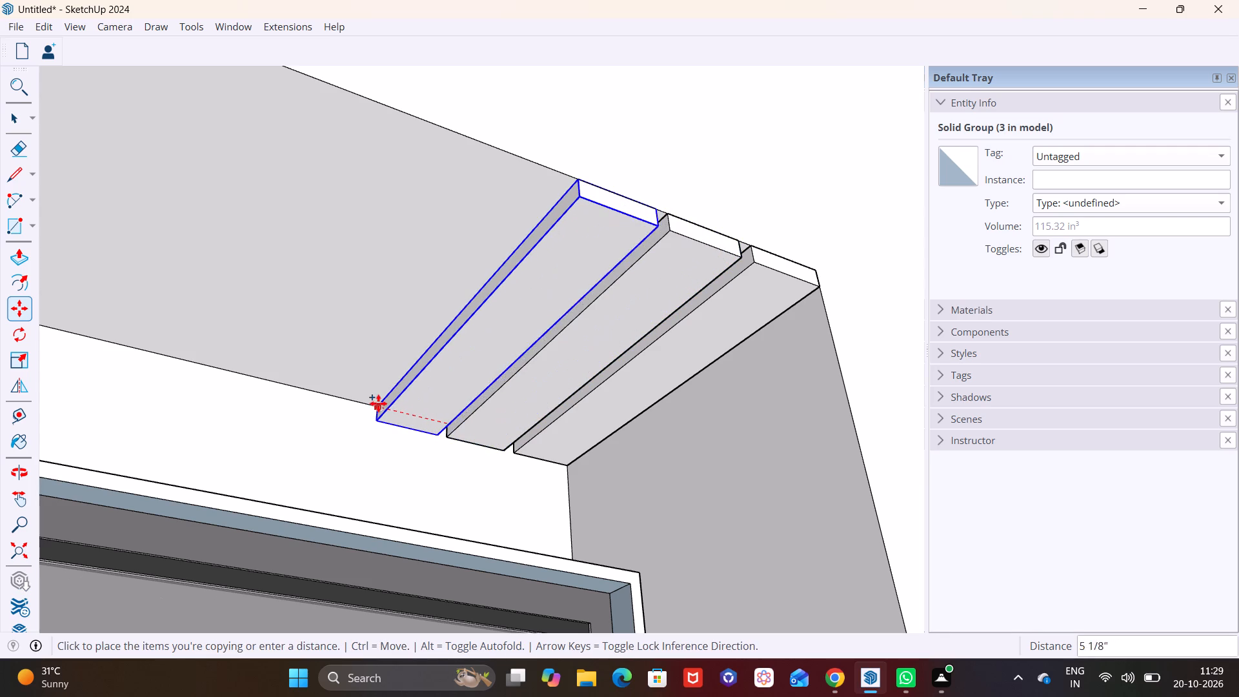
click(375, 403)
click(371, 404)
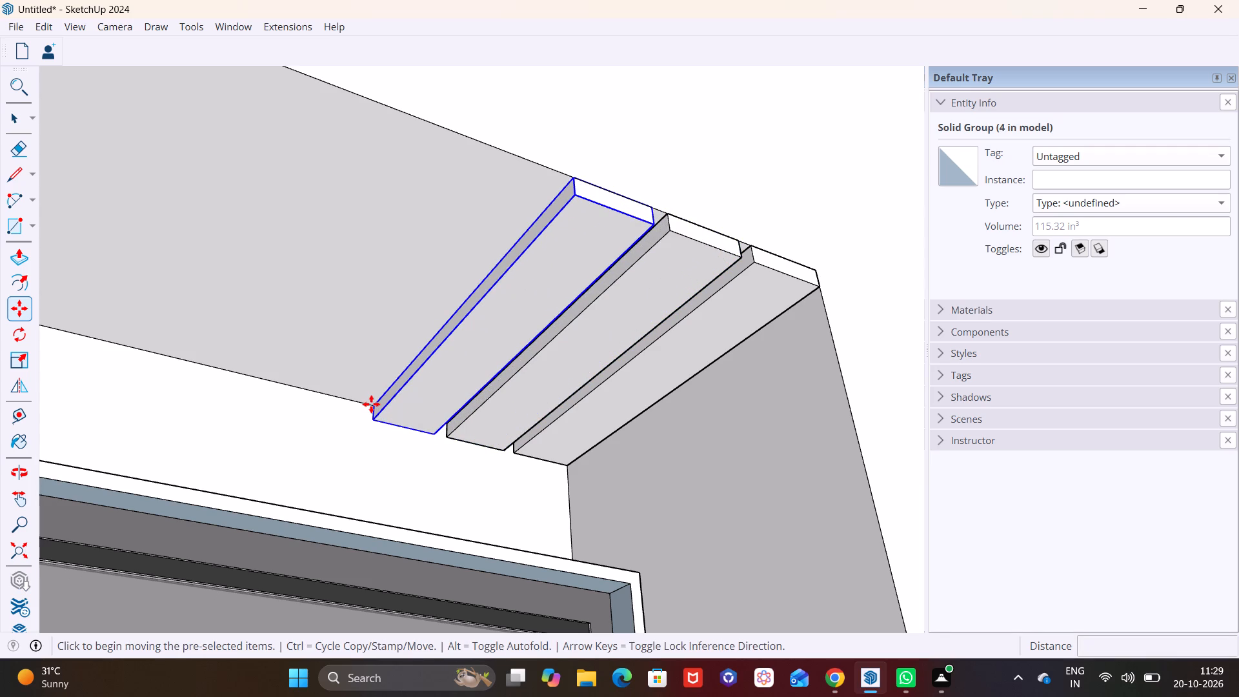
click(371, 404)
click(370, 402)
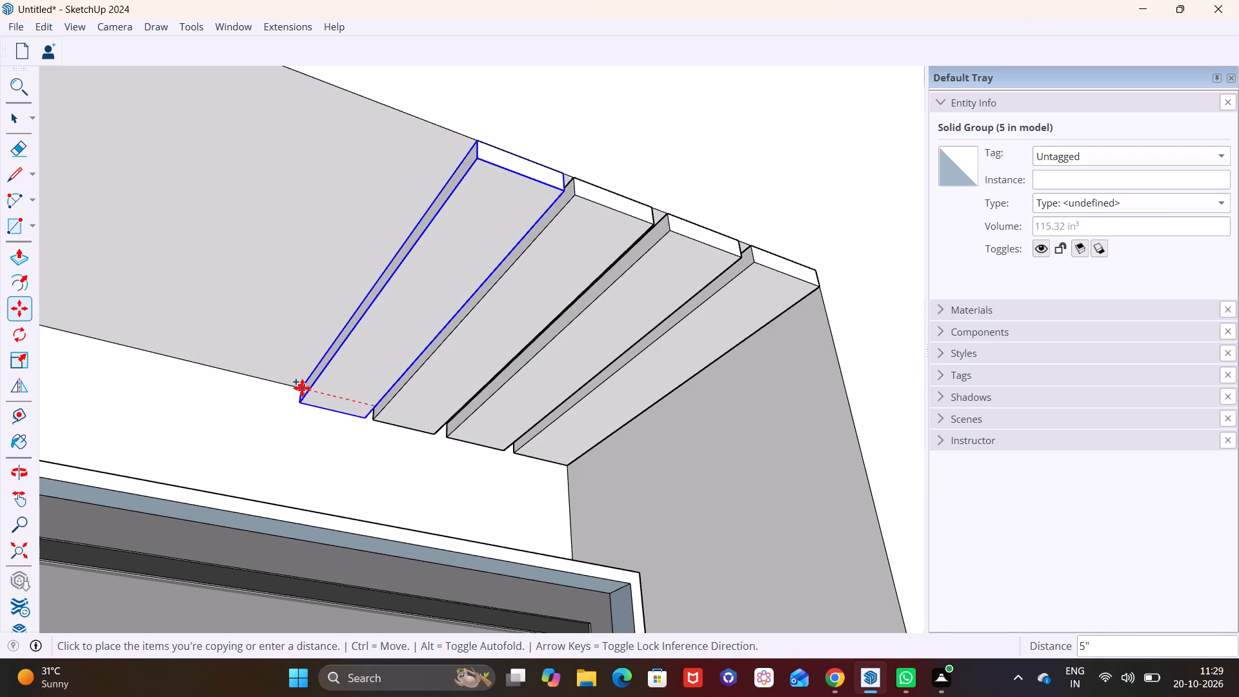
click(300, 387)
Place another slat copy about 5 3/8" beyond the last one on the recess ceiling, toward the door.
scroll(367, 398, down, 8)
shift+middle_drag(376, 409, 715, 480)
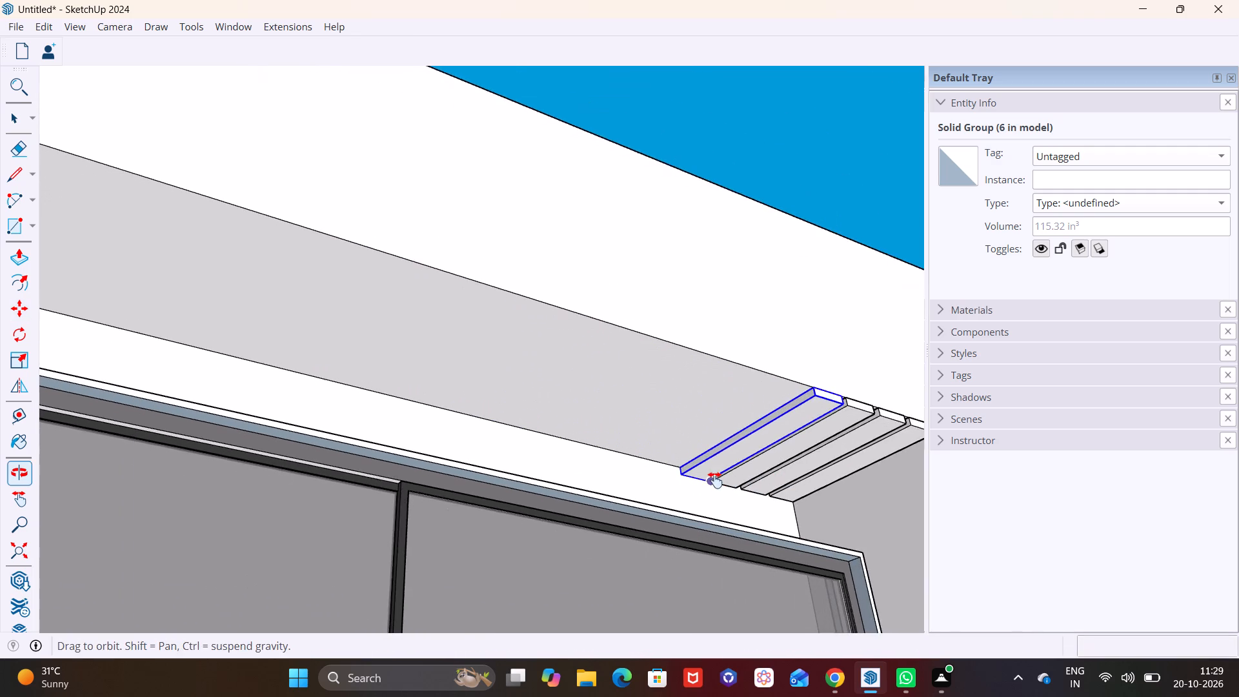
shift+middle_drag(715, 480, 716, 479)
scroll(697, 467, up, 4)
middle_drag(714, 465, 450, 434)
shift+middle_drag(647, 404, 607, 445)
scroll(629, 438, up, 3)
click(652, 419)
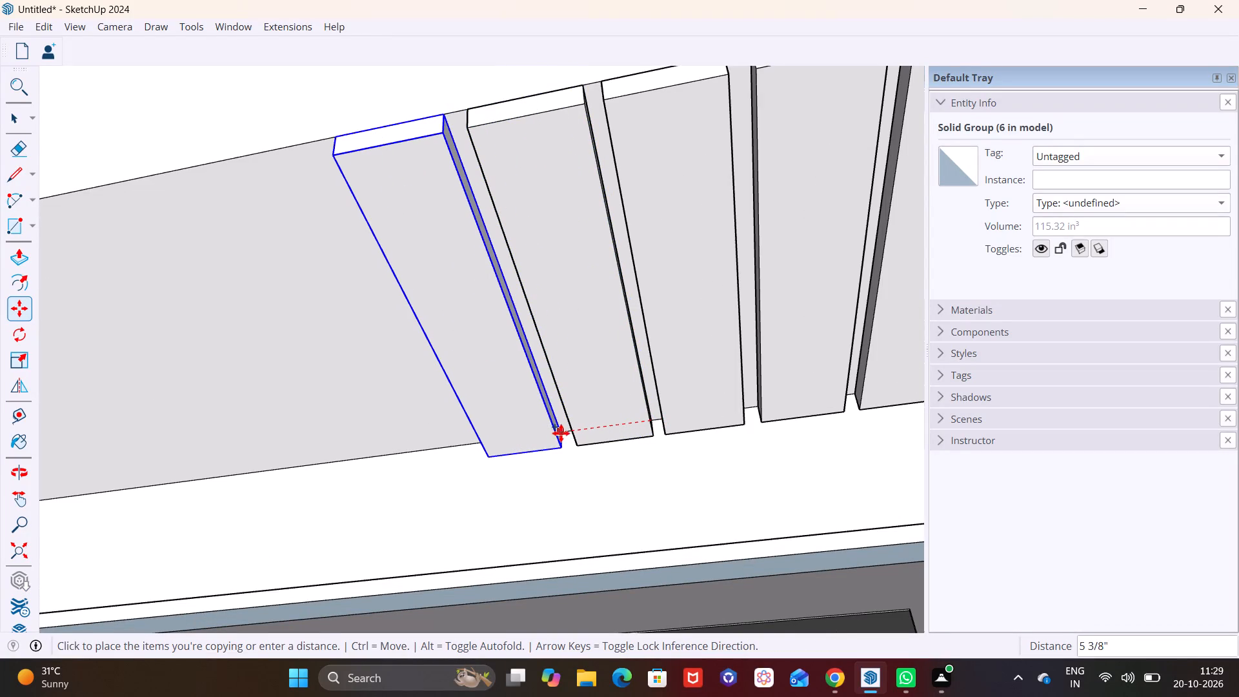
click(565, 433)
Copy the newest slat about 5" further along the recess ceiling, away from the side wall, leaving a narrow gap.
middle_drag(628, 379, 676, 483)
scroll(672, 425, down, 1)
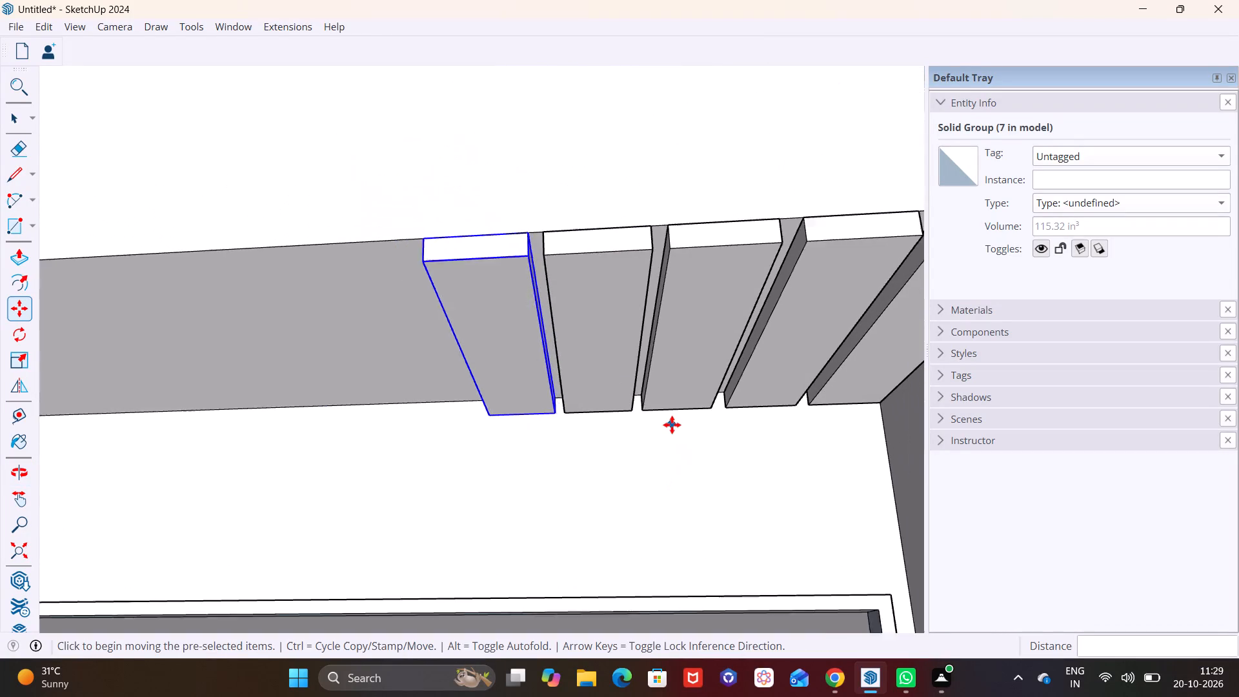
scroll(672, 425, down, 1)
middle_drag(538, 365, 725, 411)
scroll(533, 355, up, 3)
middle_drag(518, 380, 358, 350)
scroll(440, 403, up, 4)
middle_drag(436, 396, 619, 421)
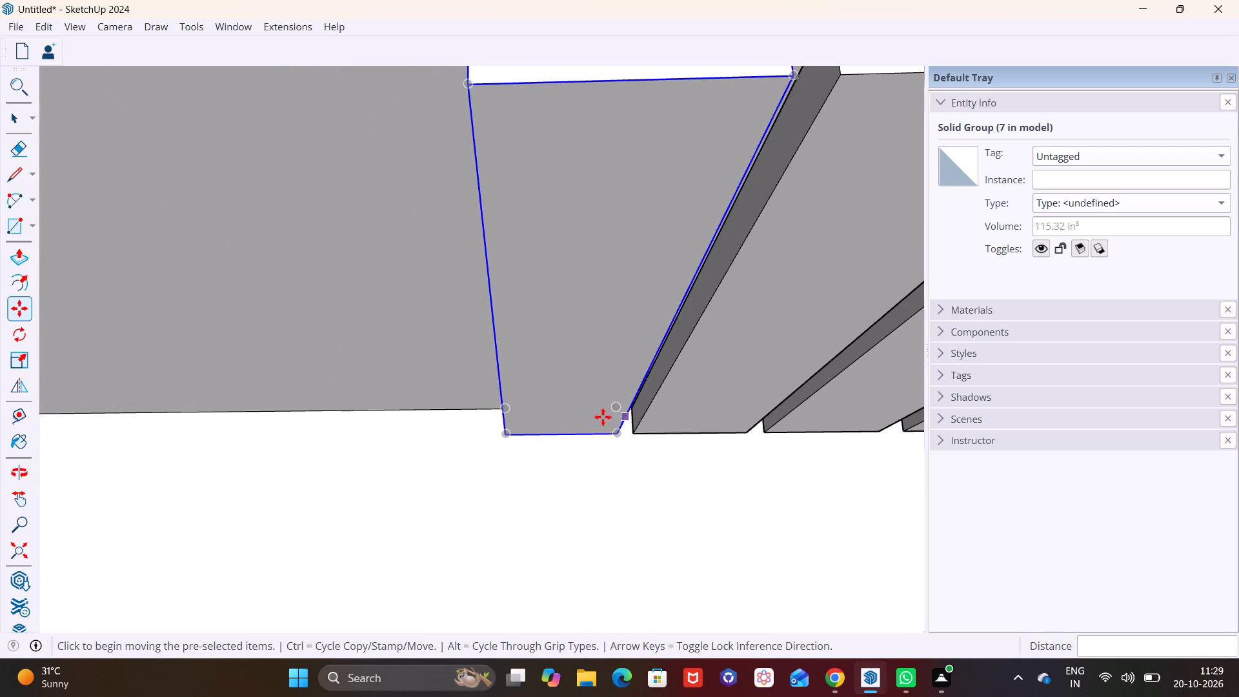
middle_drag(552, 407, 681, 429)
click(466, 401)
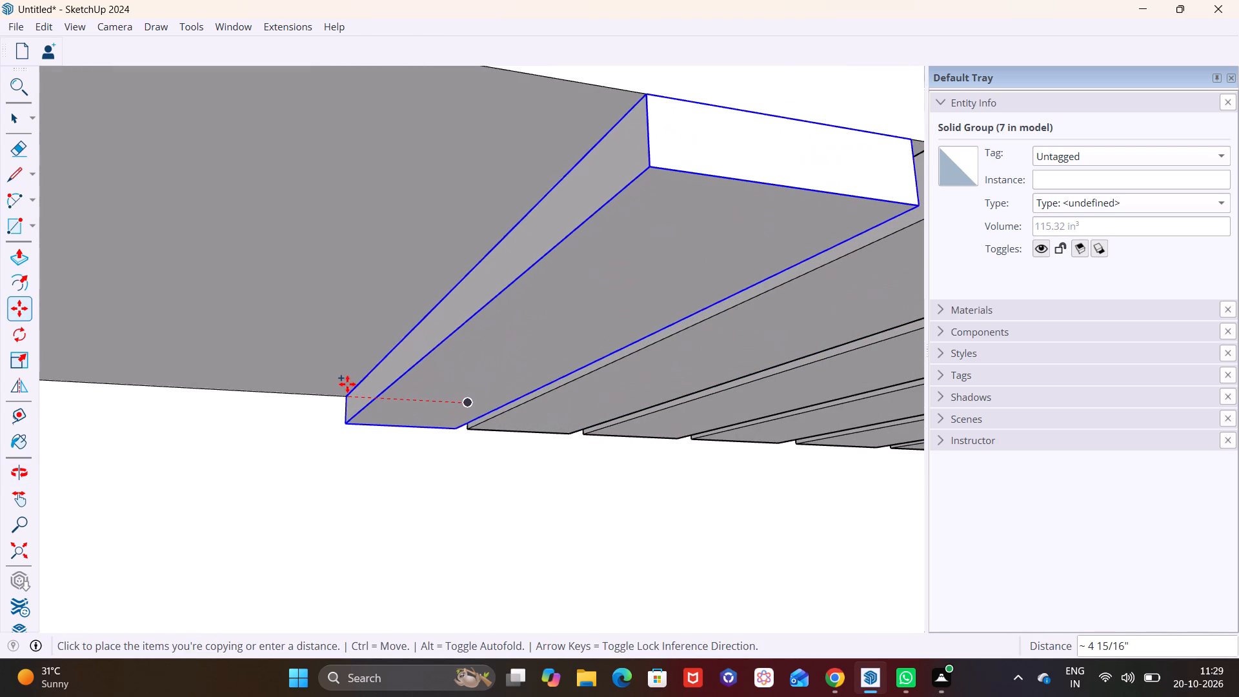
click(343, 383)
Add two more slat copies along the recess ceiling, the first about 5" and the second 6 5/16" beyond the previous slat.
scroll(388, 383, down, 8)
shift+middle_drag(399, 392, 556, 410)
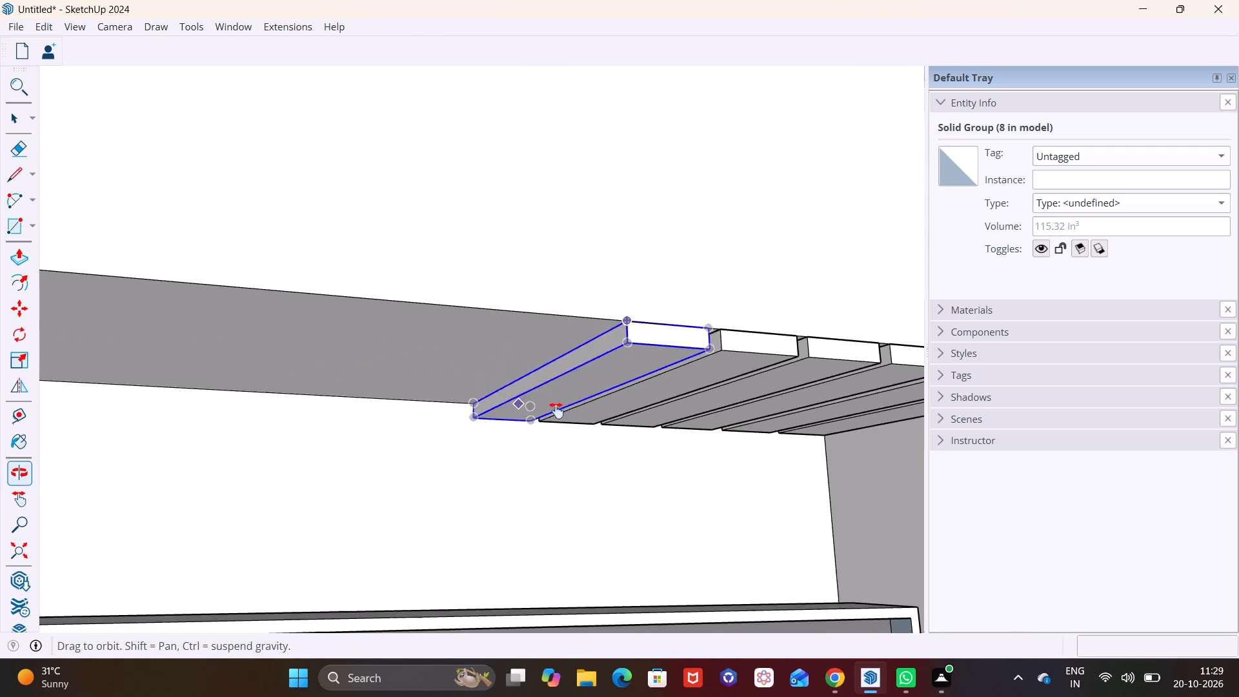
shift+middle_drag(556, 410, 638, 423)
click(581, 419)
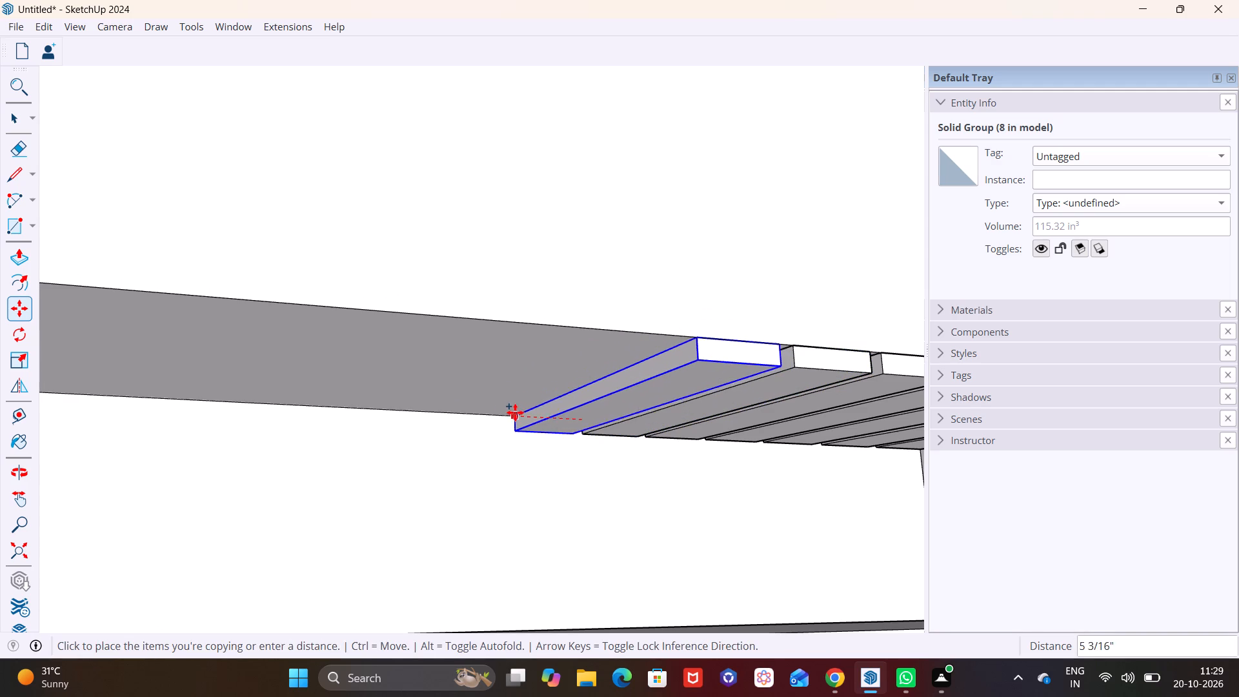
click(519, 412)
middle_drag(608, 433, 459, 443)
scroll(508, 424, up, 2)
click(591, 411)
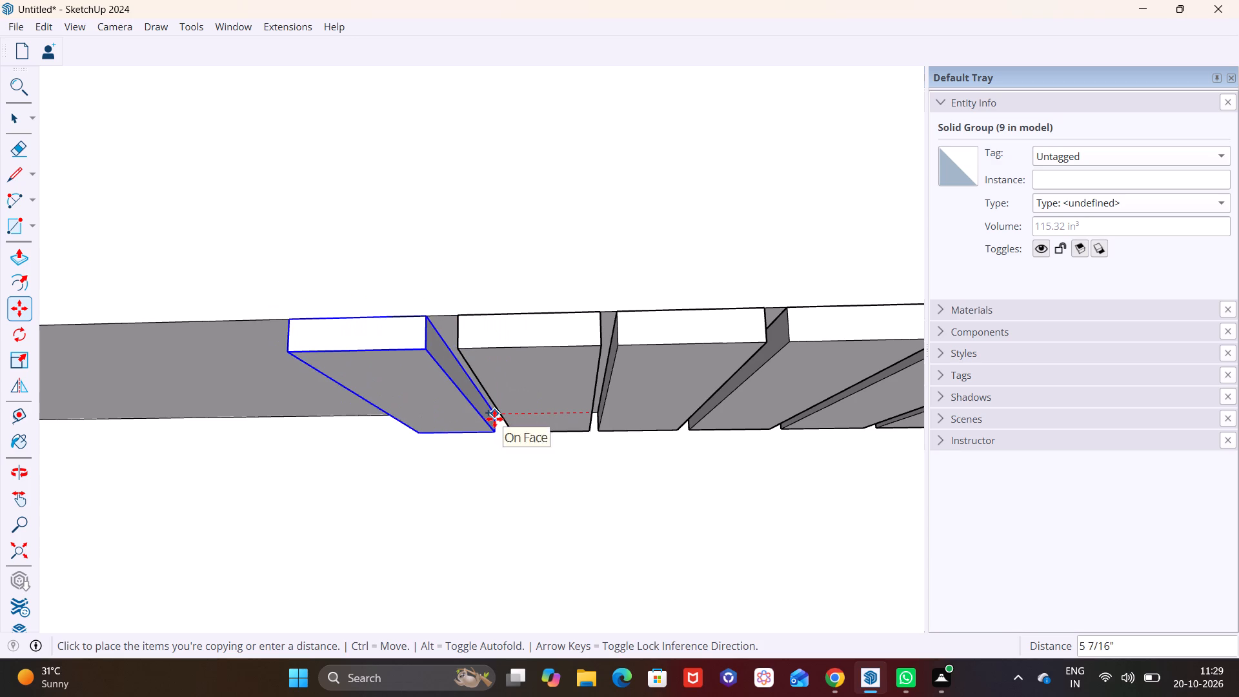
click(480, 419)
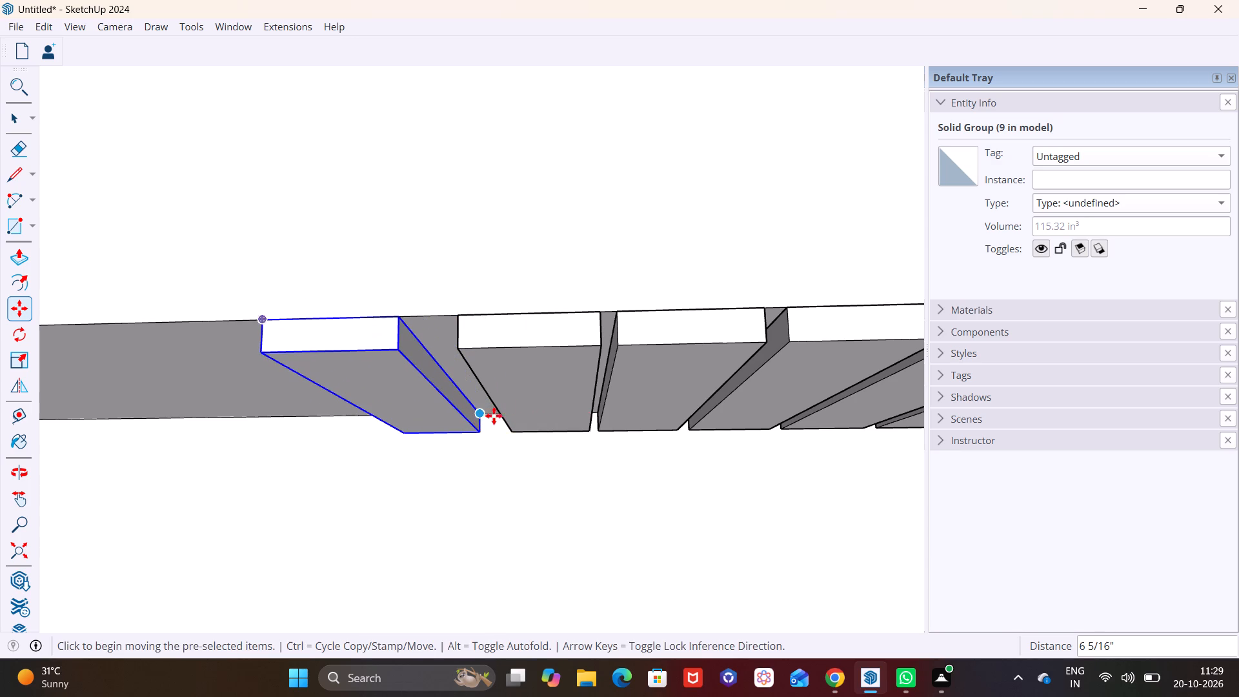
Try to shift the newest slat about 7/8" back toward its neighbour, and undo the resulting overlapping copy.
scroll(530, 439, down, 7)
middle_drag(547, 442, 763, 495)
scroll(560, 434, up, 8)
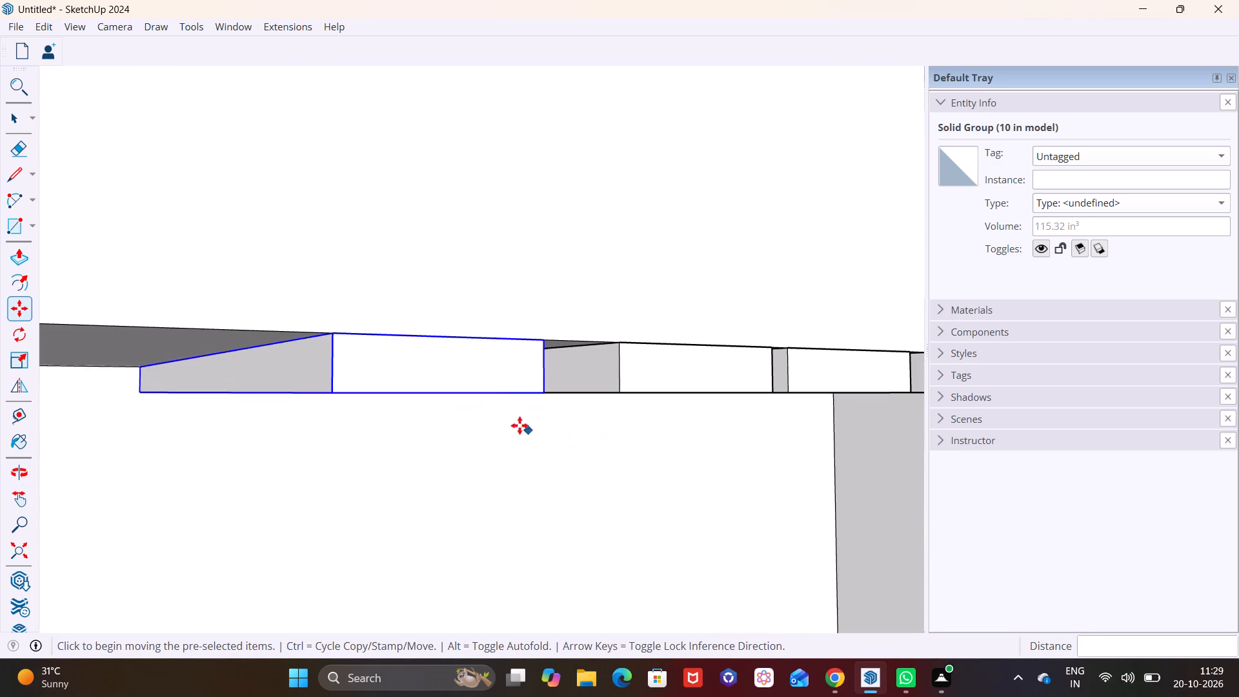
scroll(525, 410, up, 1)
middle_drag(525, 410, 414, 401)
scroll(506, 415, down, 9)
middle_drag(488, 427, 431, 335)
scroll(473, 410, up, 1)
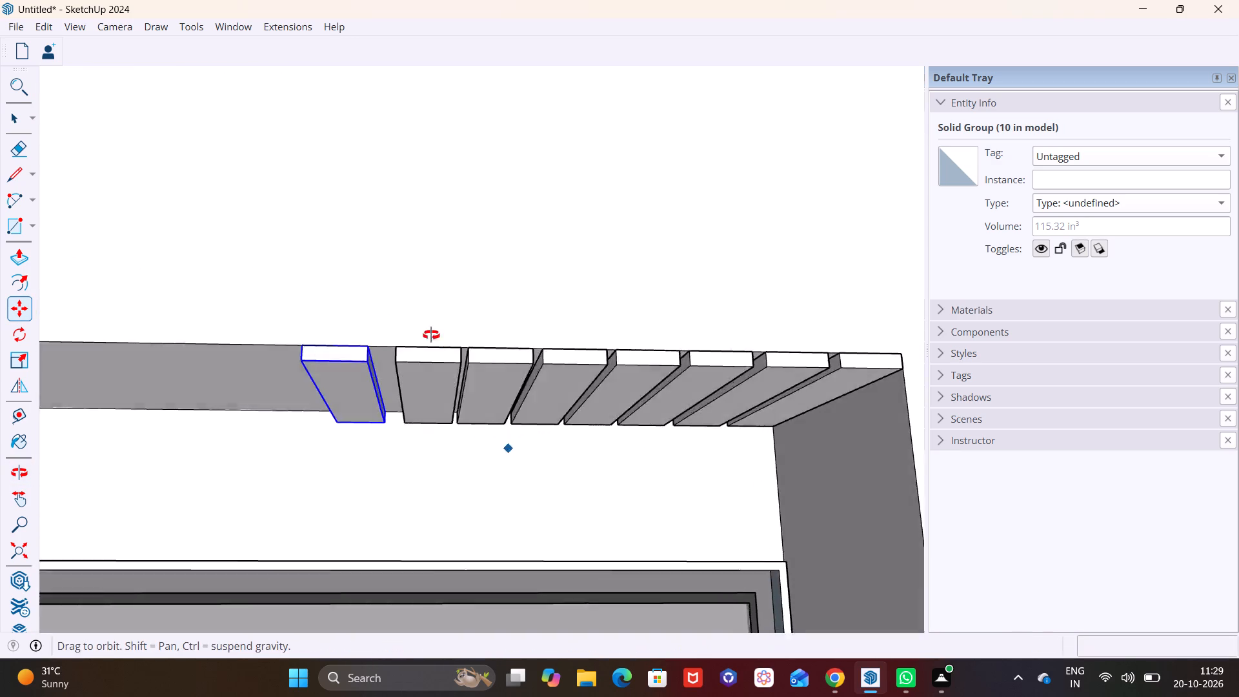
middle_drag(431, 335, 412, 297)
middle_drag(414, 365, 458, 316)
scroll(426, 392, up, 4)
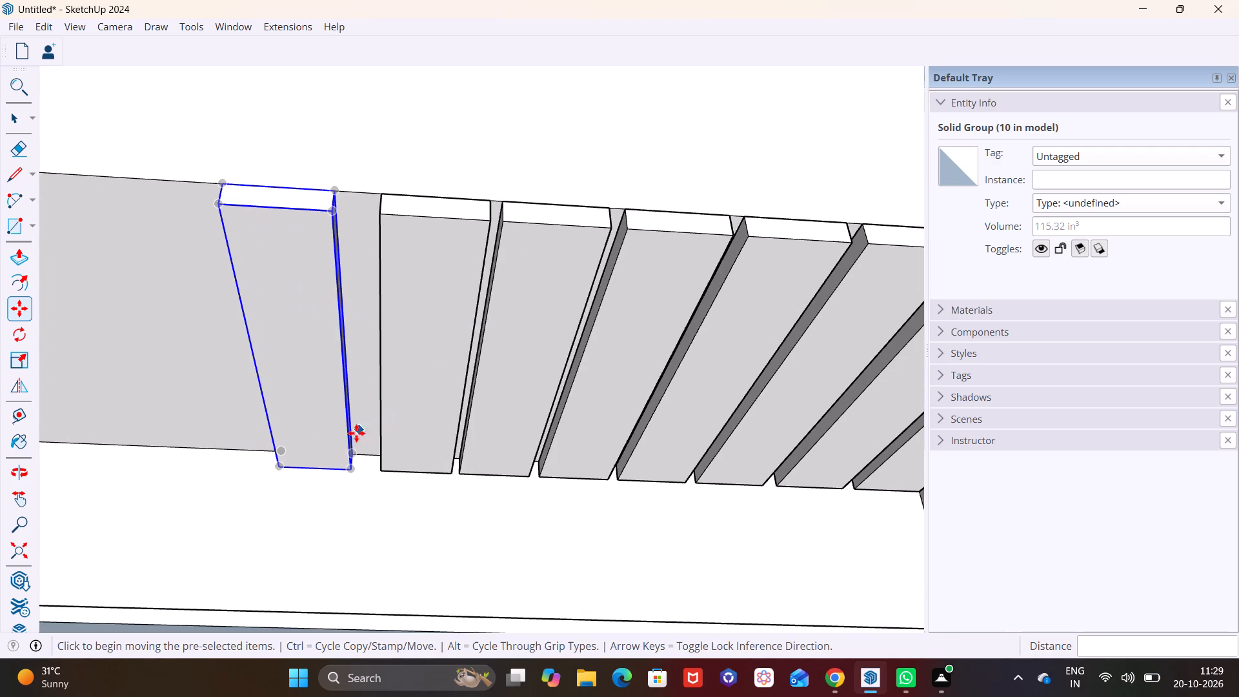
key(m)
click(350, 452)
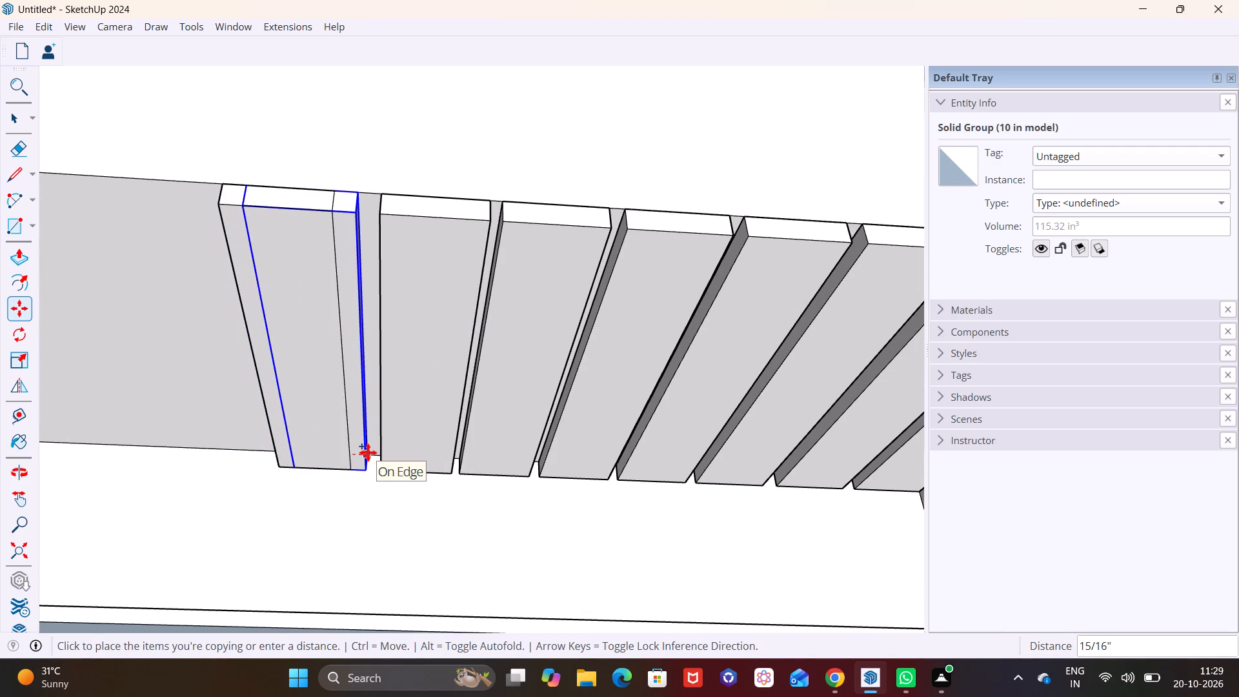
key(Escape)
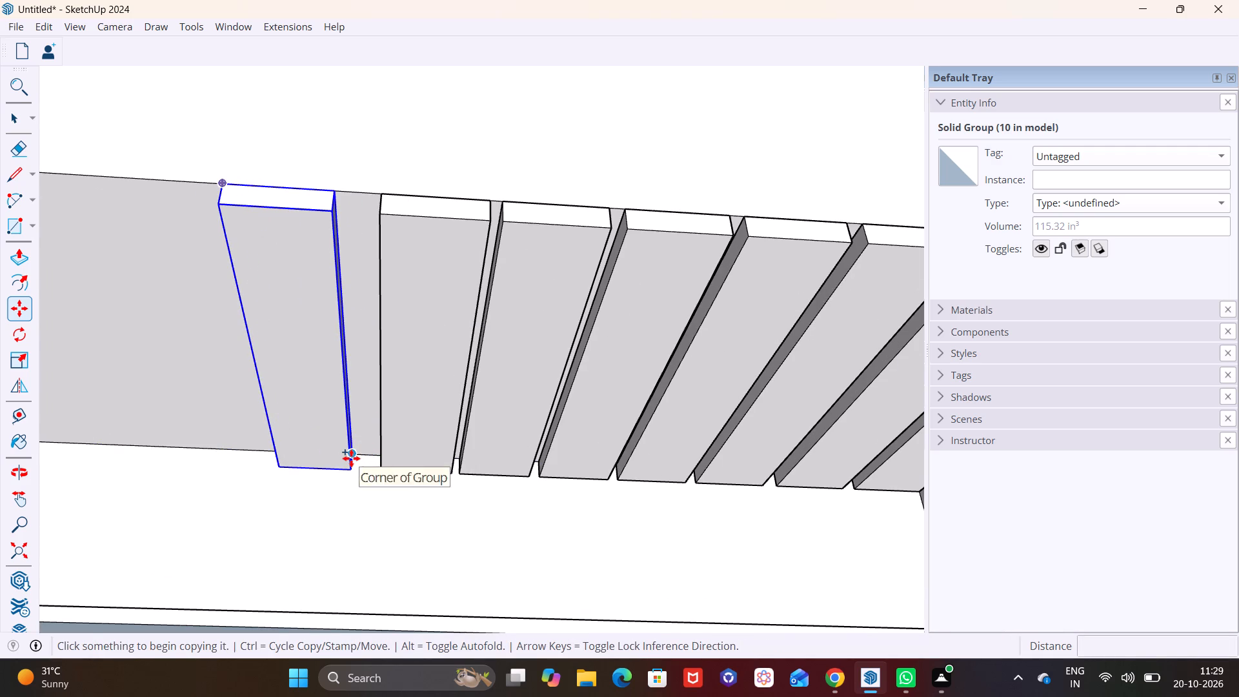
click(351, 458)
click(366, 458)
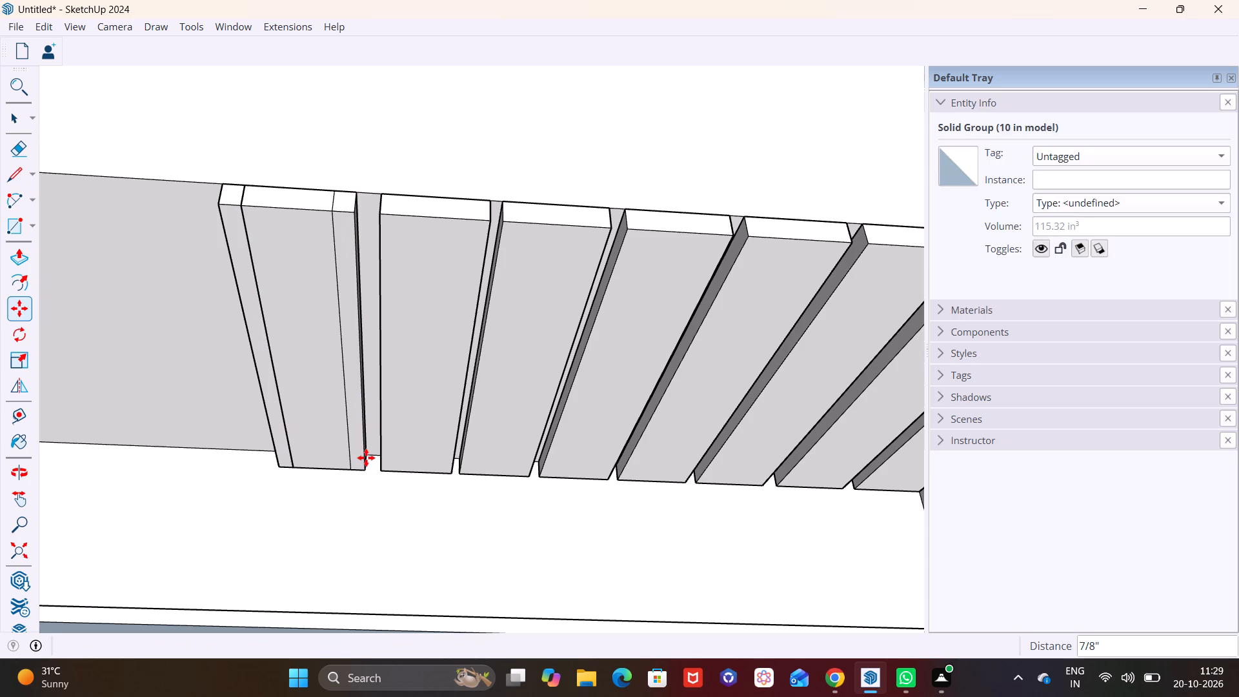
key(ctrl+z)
Move the newest slat about 1" toward the neighbouring slat to narrow the gap to match the others.
key(space)
click(336, 442)
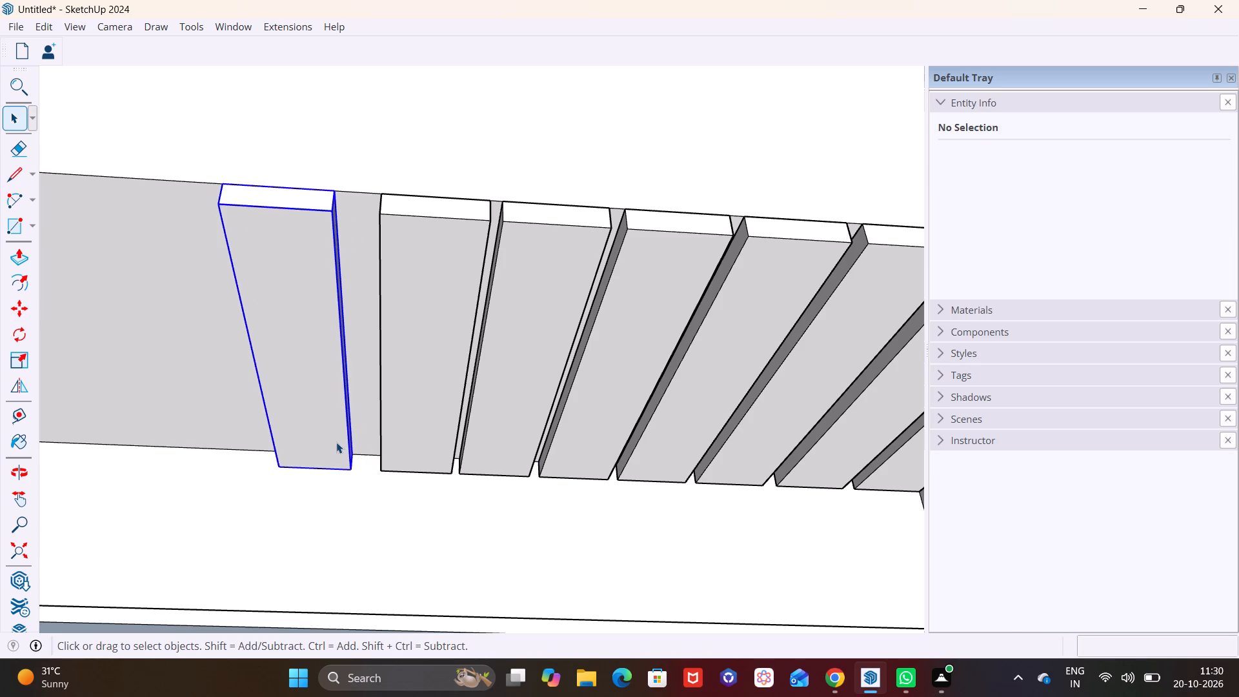
key(m)
click(352, 451)
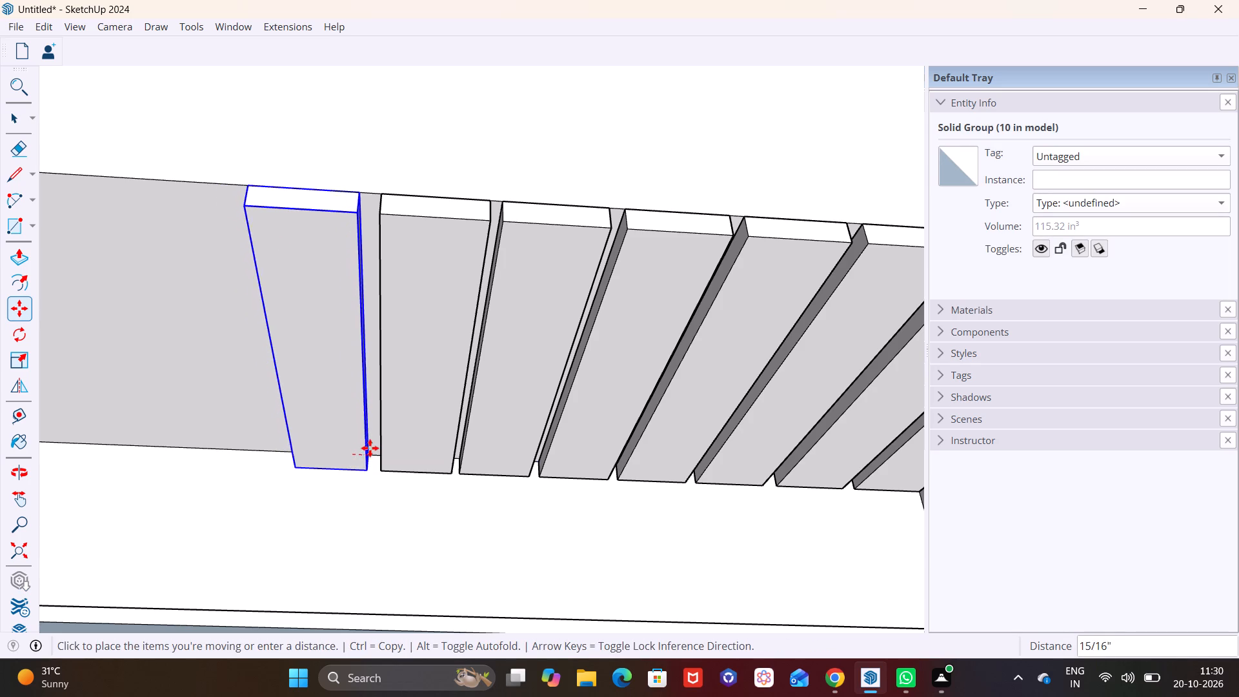
click(373, 448)
Copy the newest slat to three more positions along the recess ceiling, each about 4 15/16" further from the side wall.
middle_drag(347, 434, 354, 434)
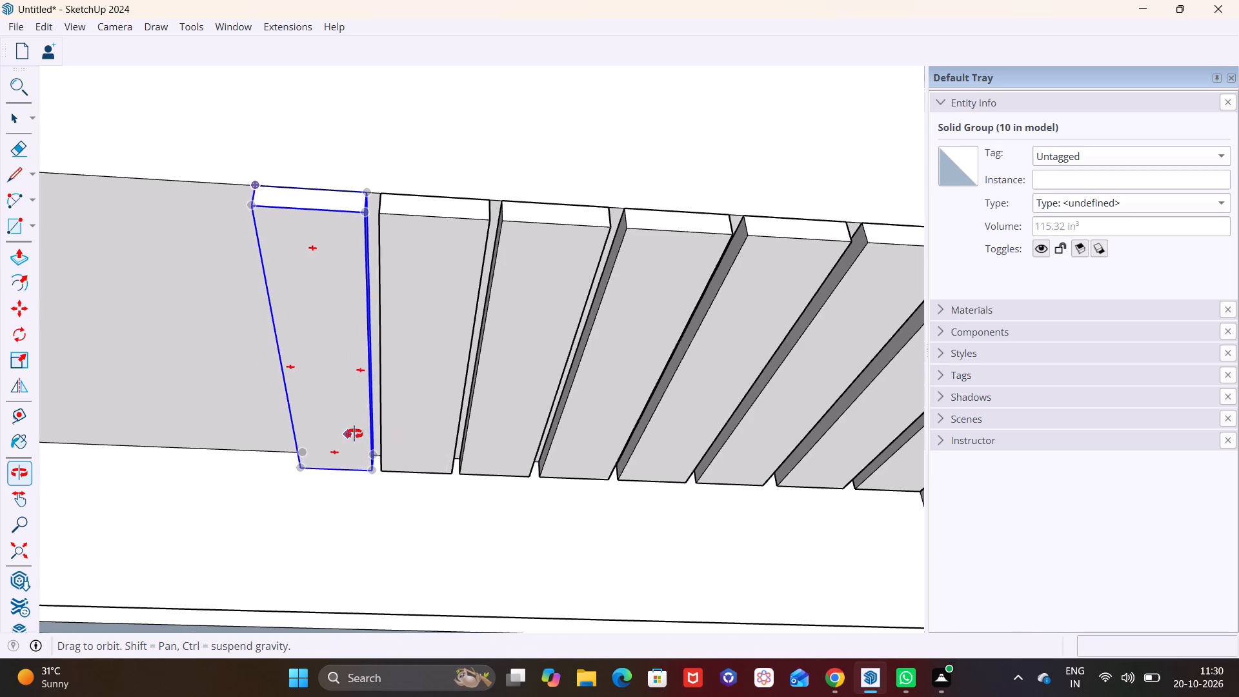
middle_drag(354, 434, 459, 447)
middle_drag(301, 414, 261, 439)
shift+middle_drag(333, 406, 505, 406)
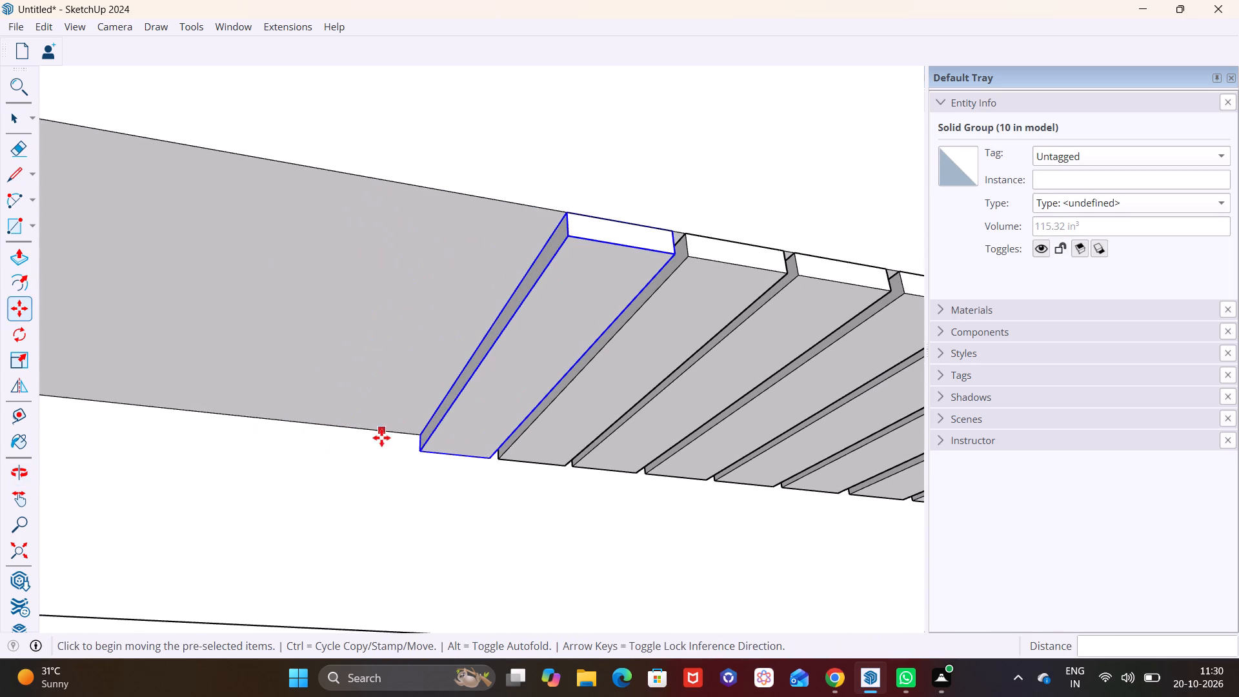
click(418, 434)
key(m)
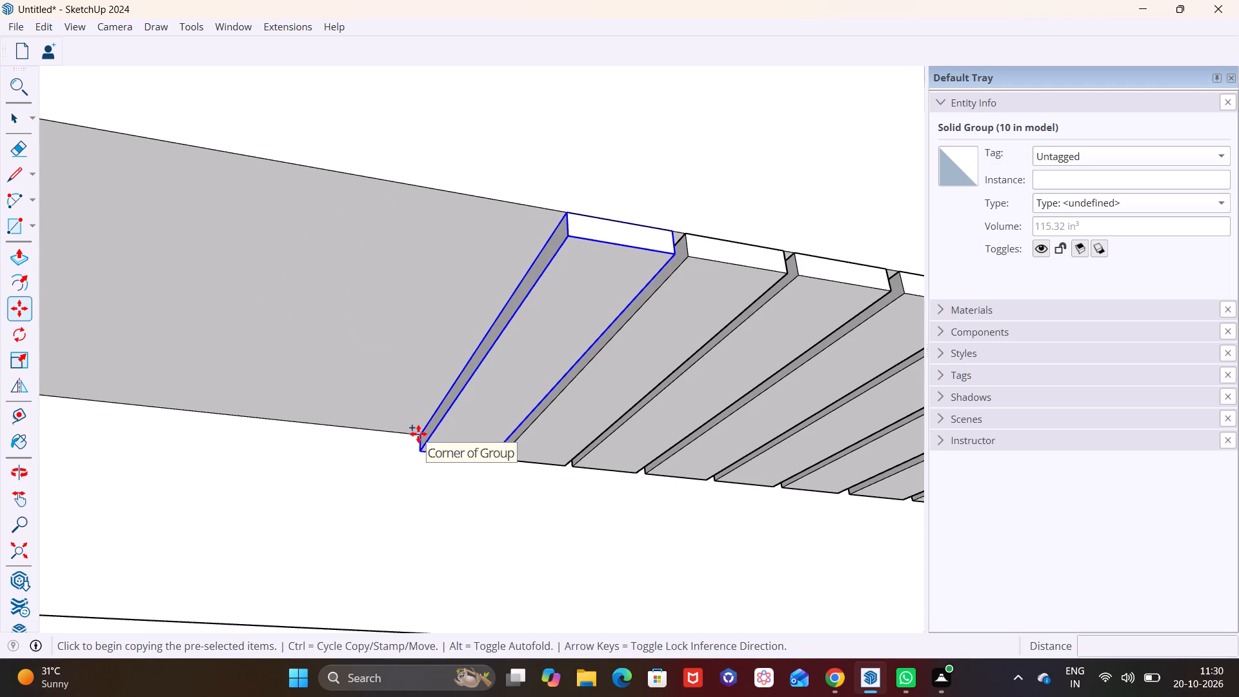
click(418, 434)
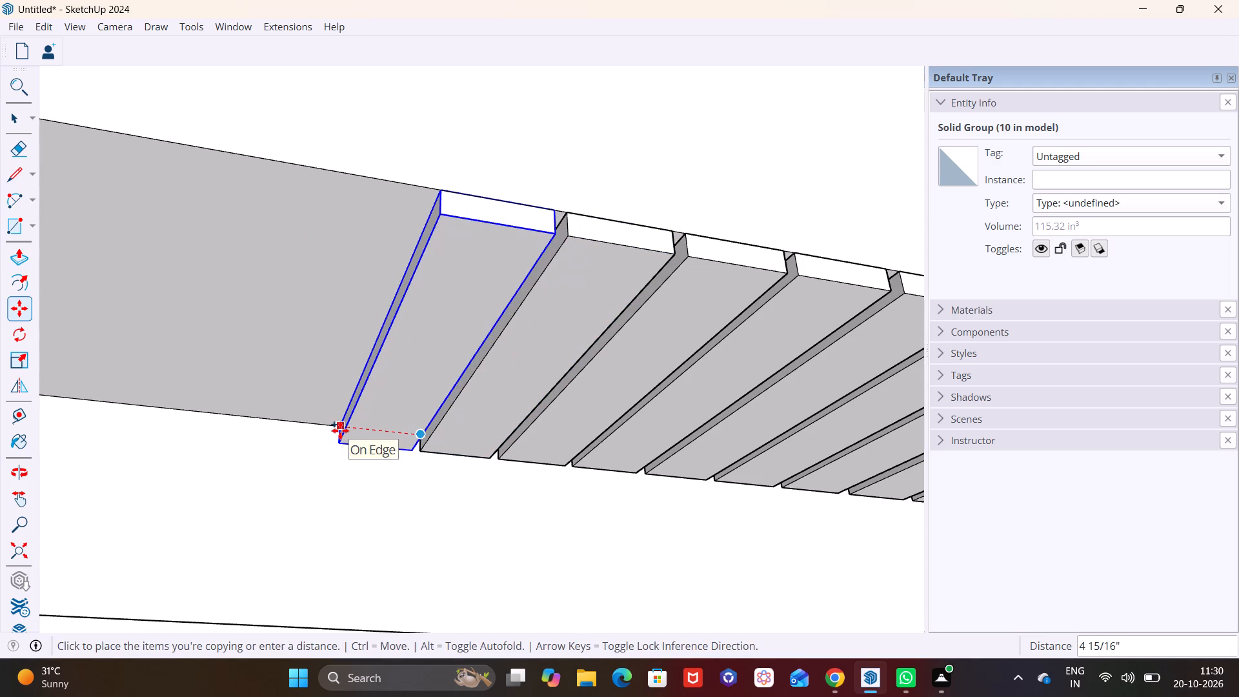
click(340, 430)
click(340, 429)
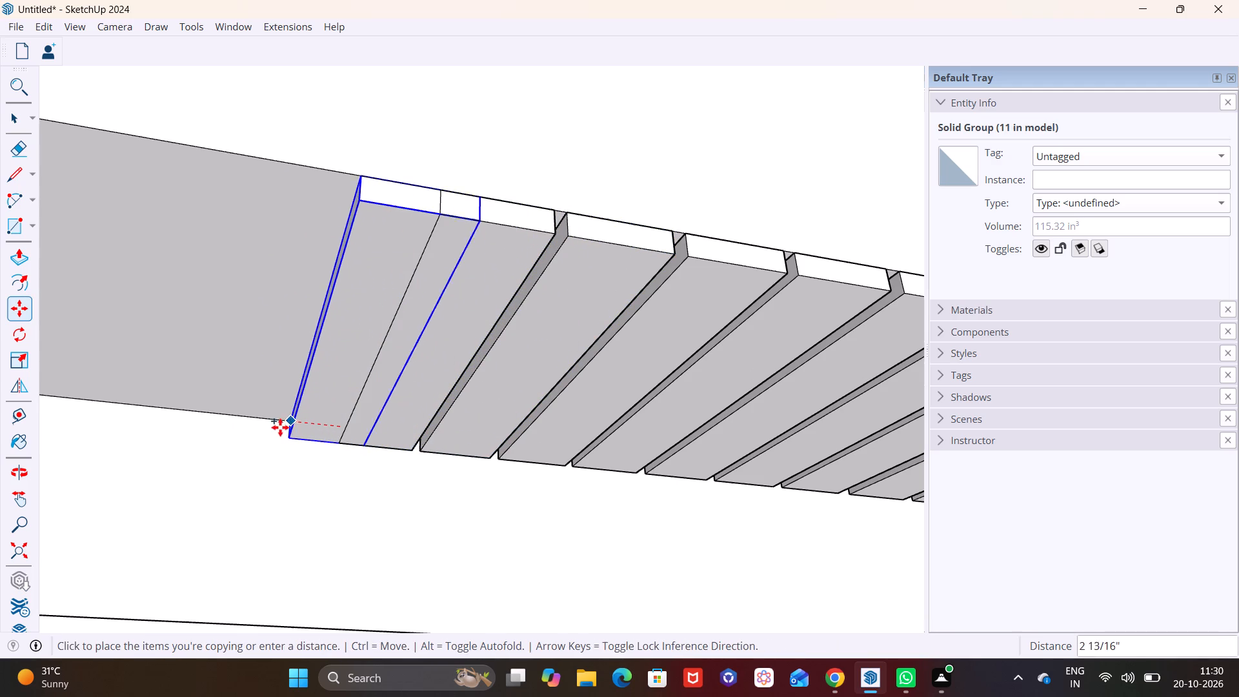
click(256, 424)
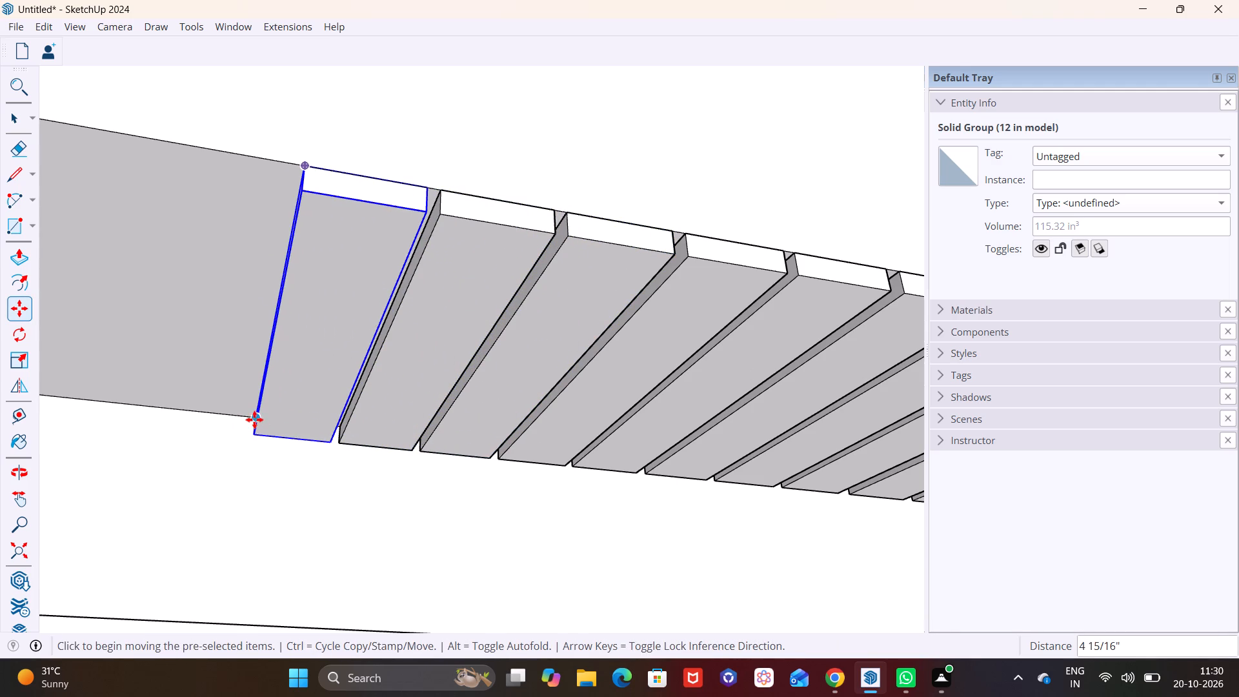
click(254, 419)
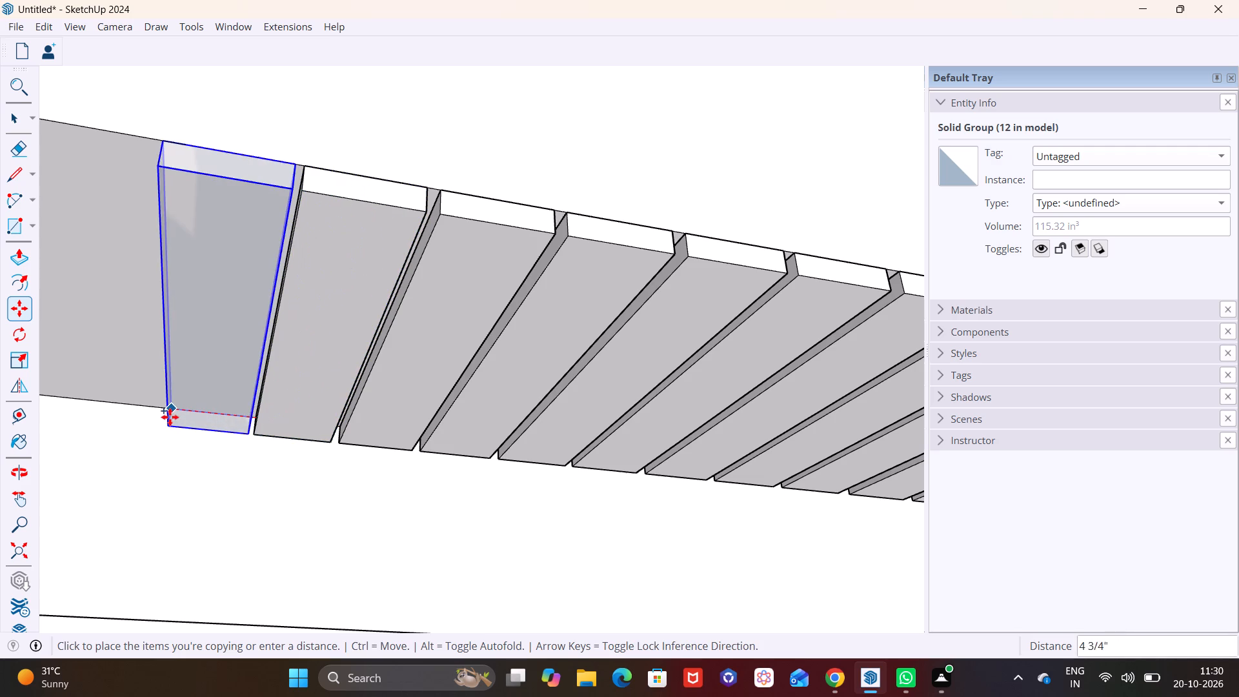
click(165, 415)
Add three more slat copies along the recess ceiling, each about 4 7/8" beyond the previous one.
shift+middle_drag(179, 412, 552, 418)
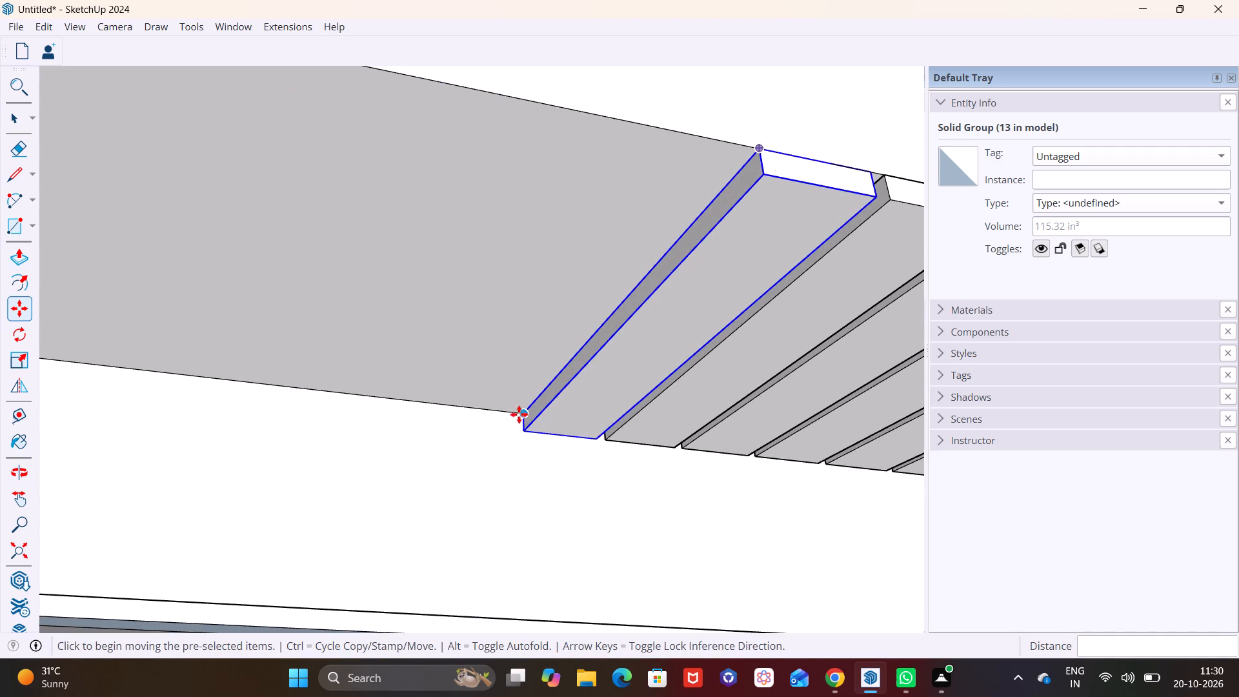
click(523, 414)
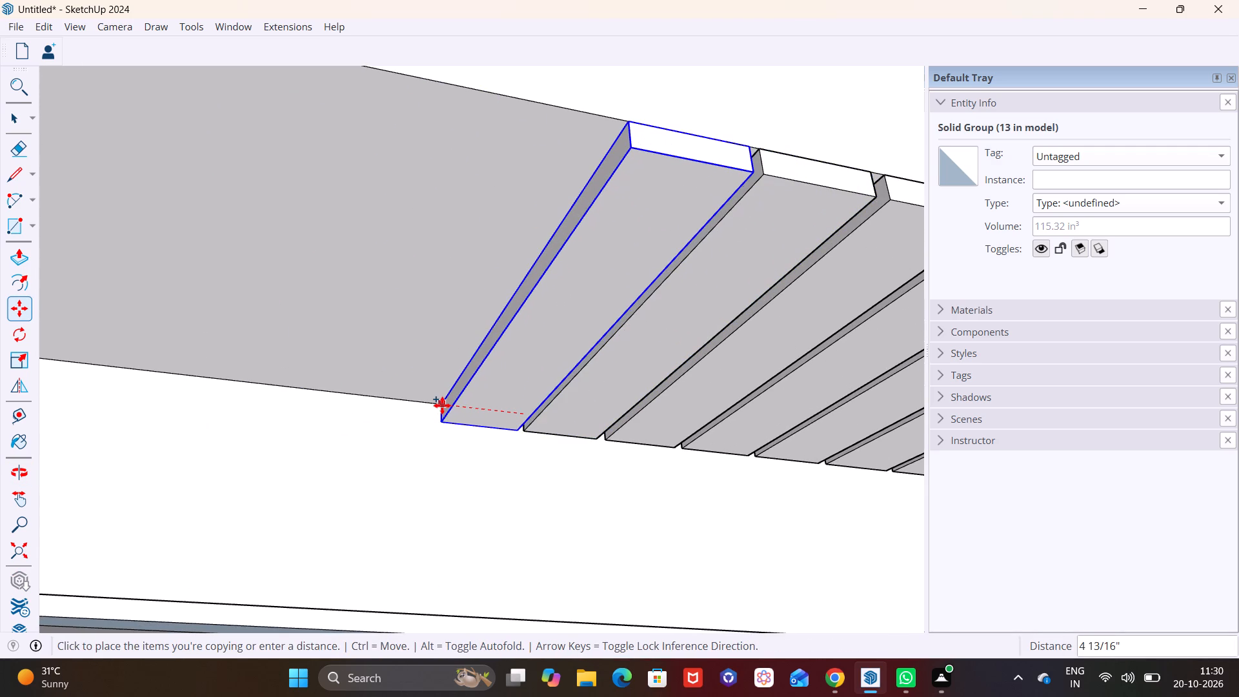
click(442, 405)
click(441, 403)
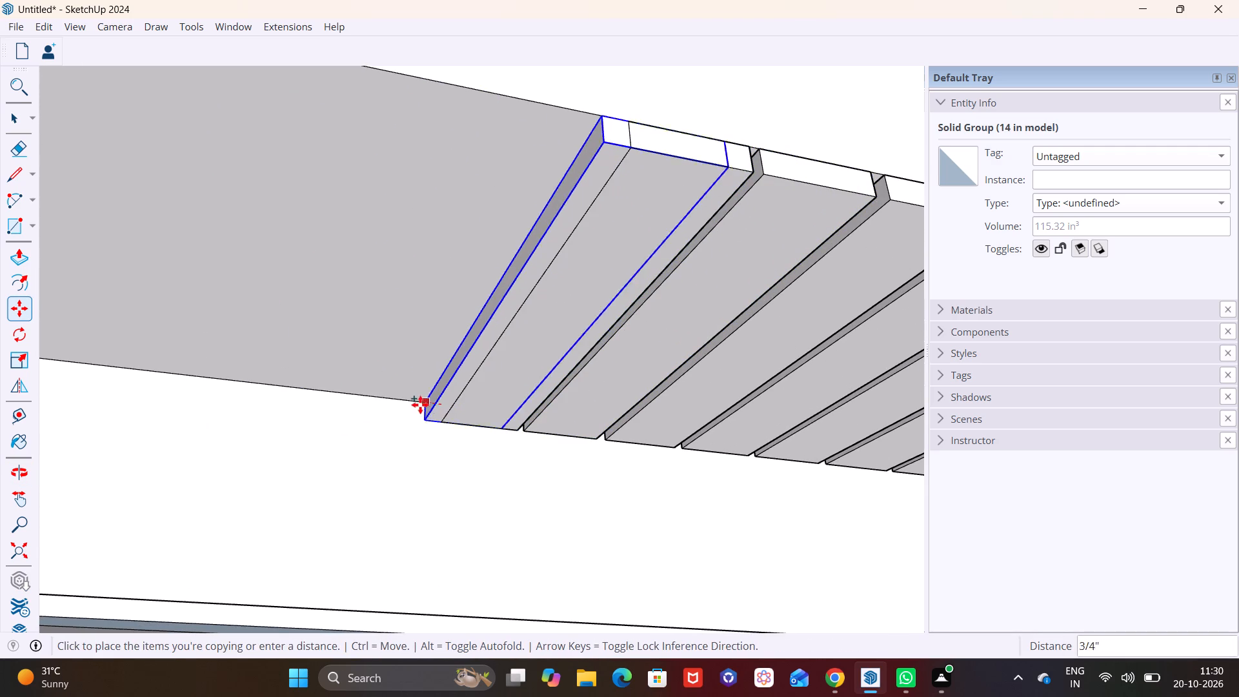
click(355, 401)
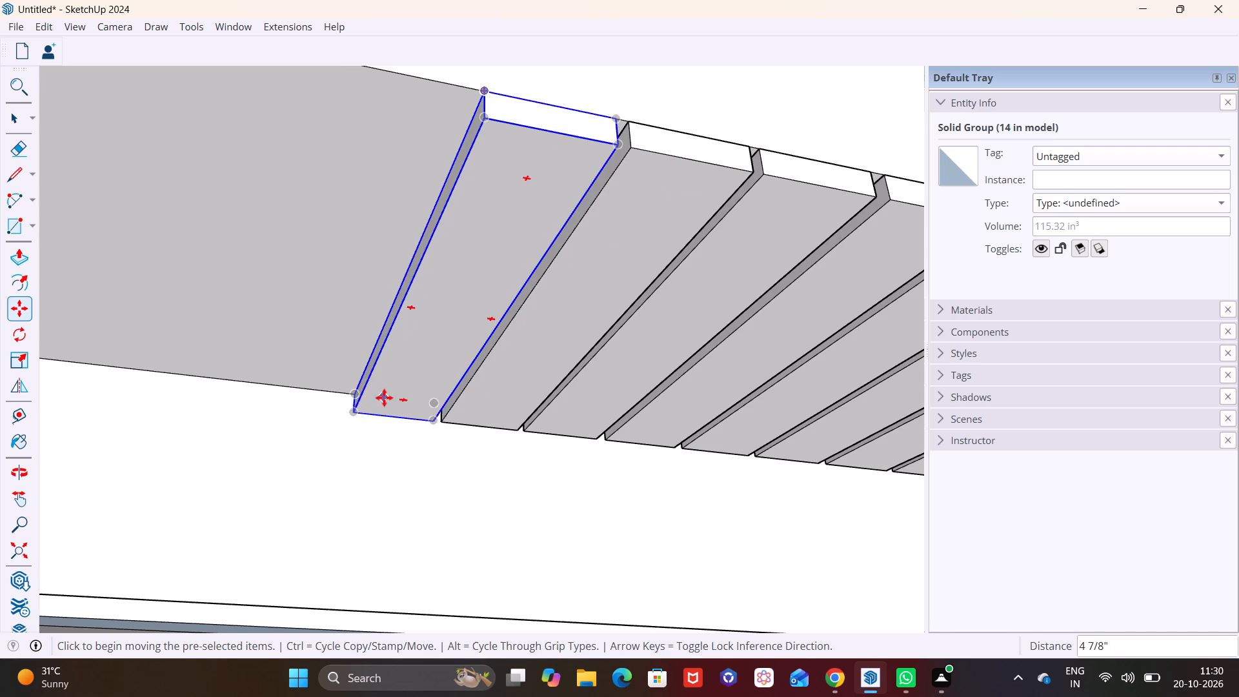
click(354, 396)
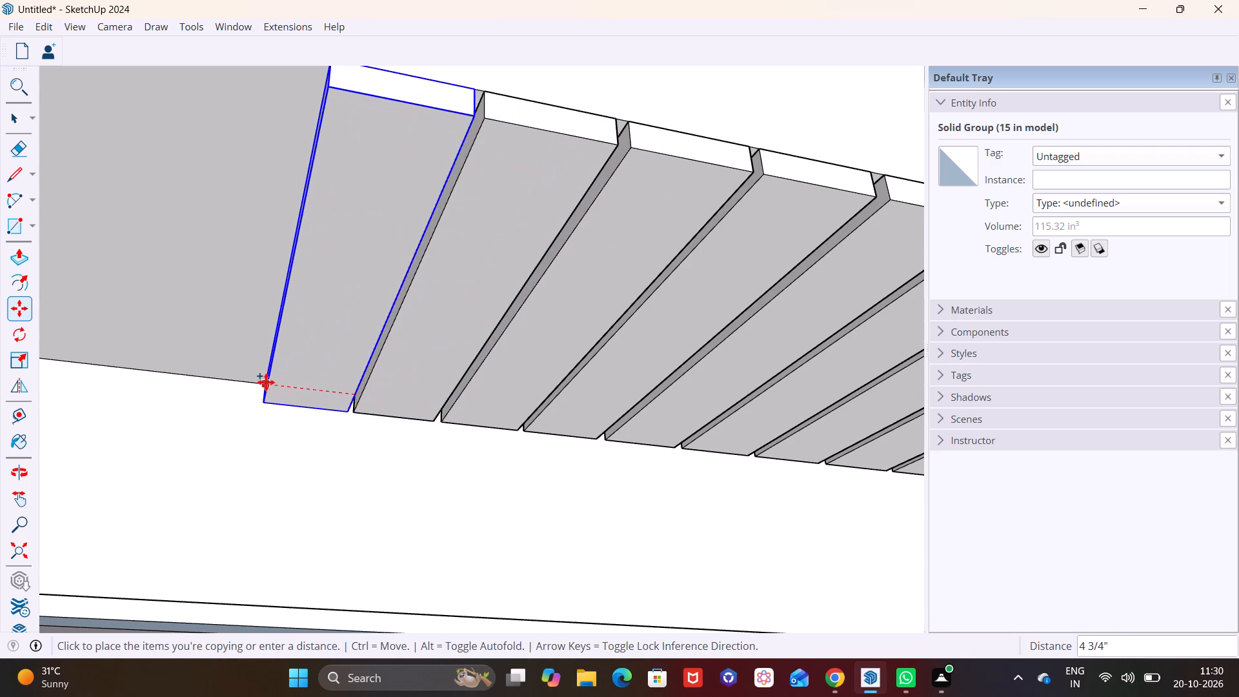
click(264, 382)
Continue the slat row with three more copies along the bare recess ceiling, each about 5" beyond the last.
scroll(303, 382, down, 7)
shift+middle_drag(330, 394, 672, 433)
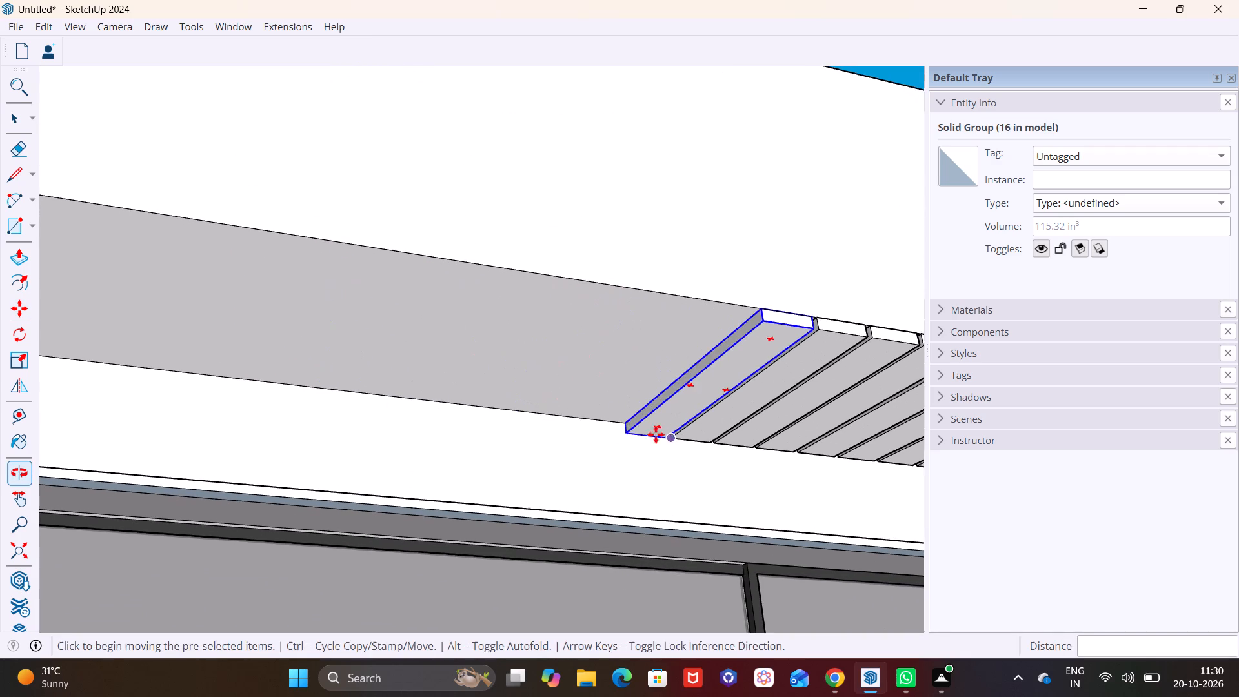
click(624, 423)
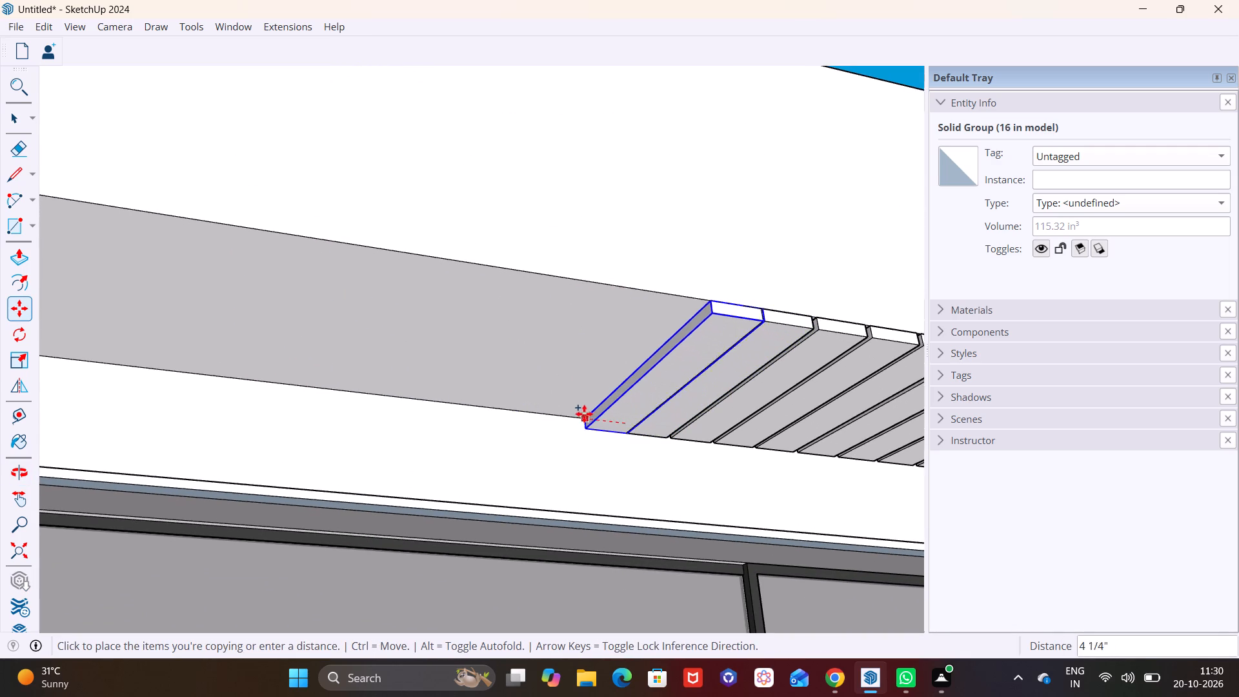
click(578, 414)
click(580, 412)
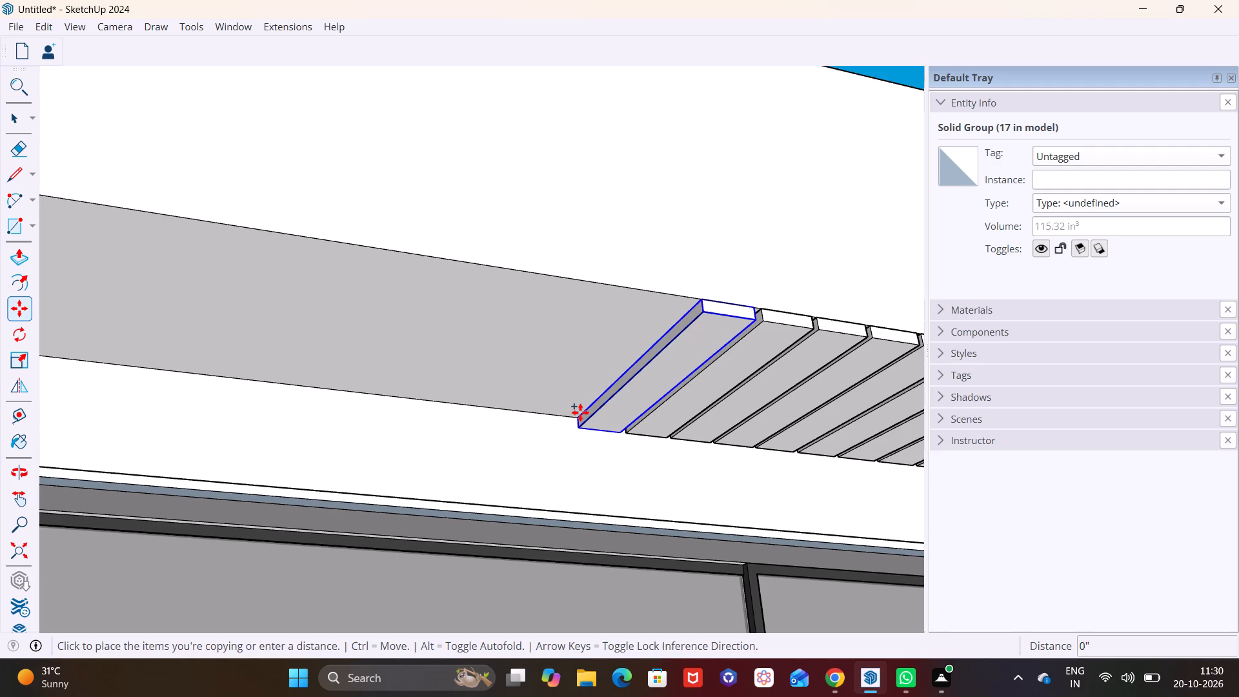
click(530, 406)
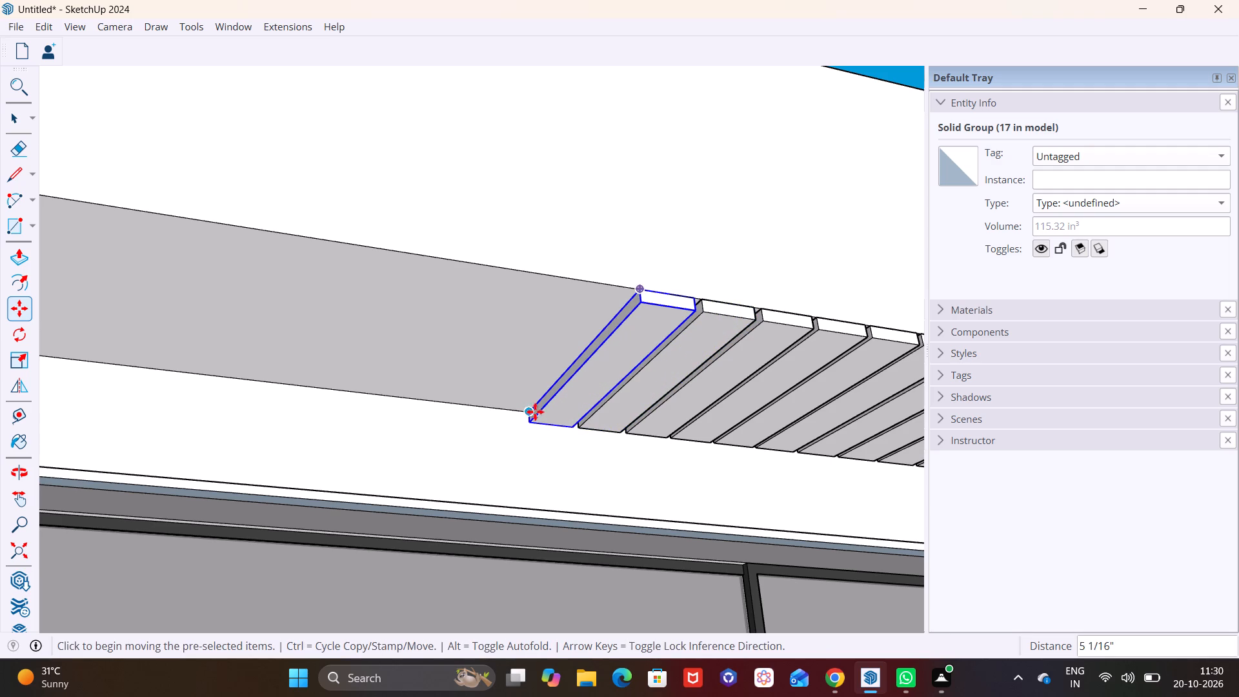
click(528, 412)
click(479, 404)
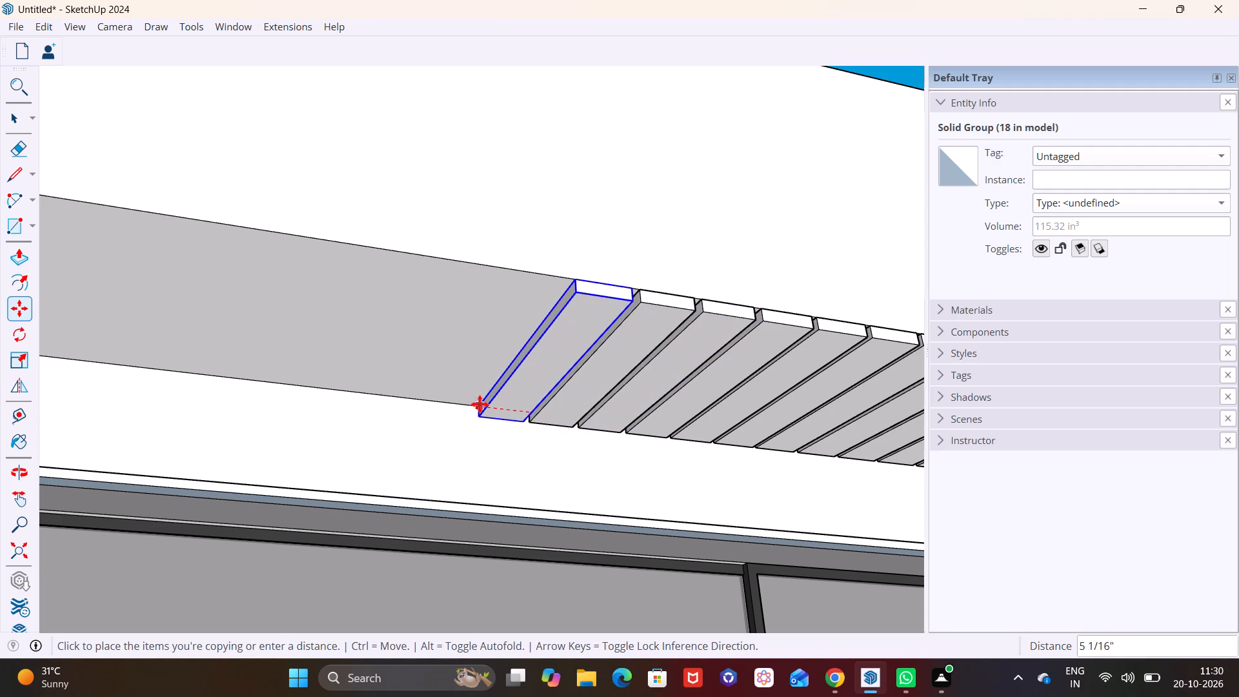
Extend the slat row along the recess ceiling with four more copies, each about 4 7/8" beyond the previous one.
click(476, 403)
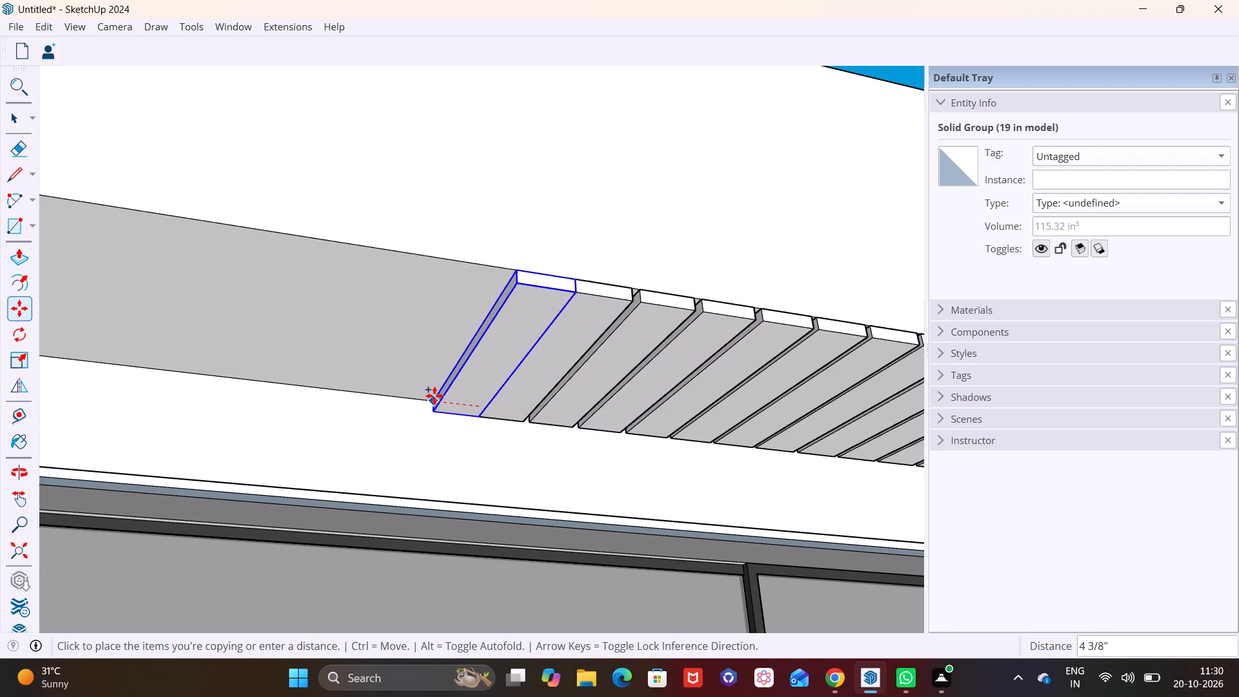
click(429, 394)
click(428, 401)
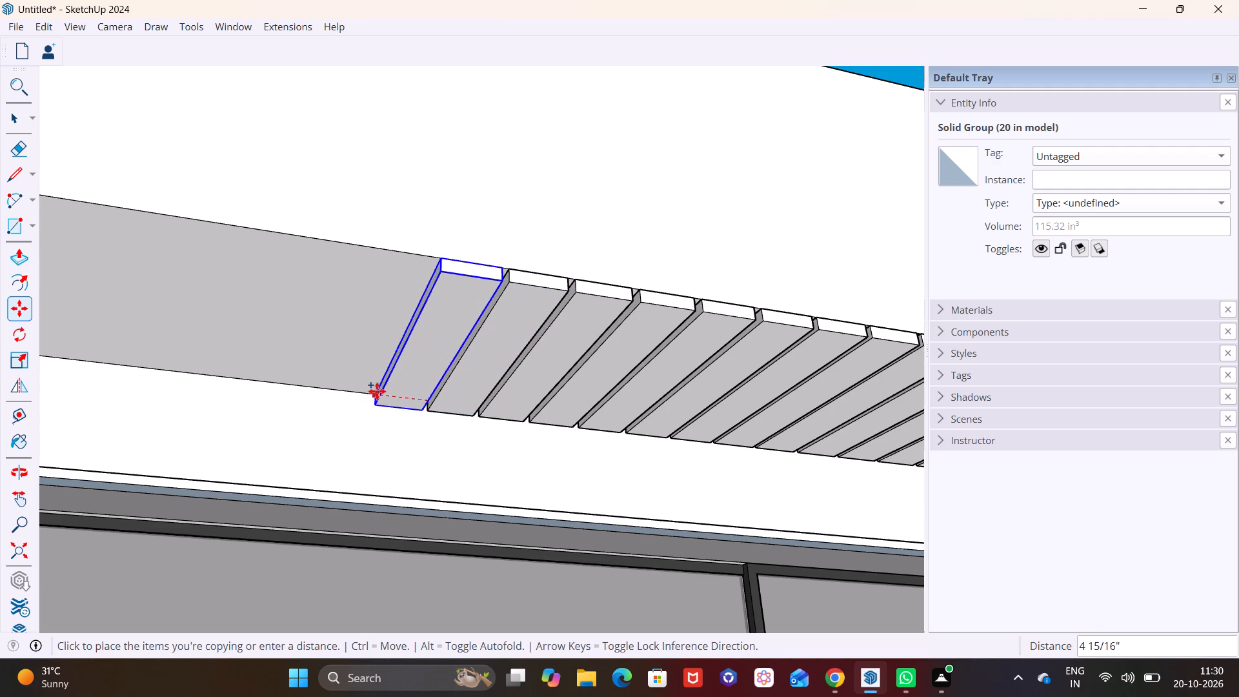
click(377, 391)
click(375, 393)
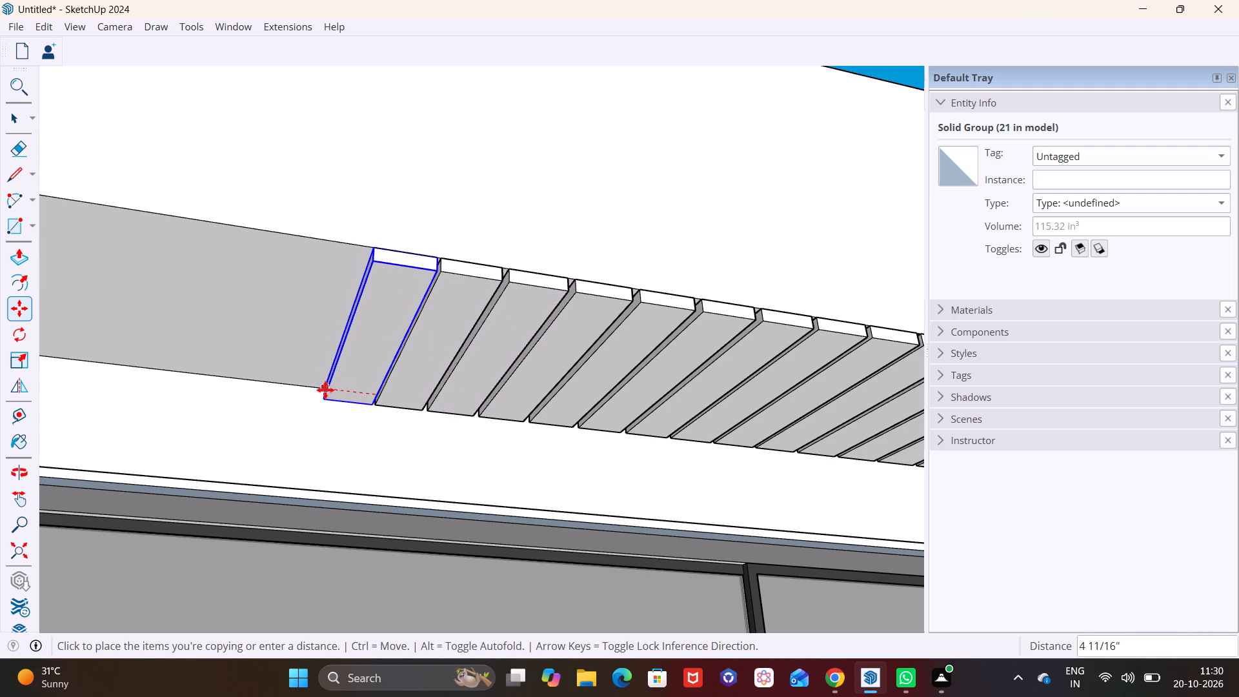
click(325, 390)
Add three more slat copies along the recess ceiling, spaced about 5" to 5 5/16" apart.
click(327, 389)
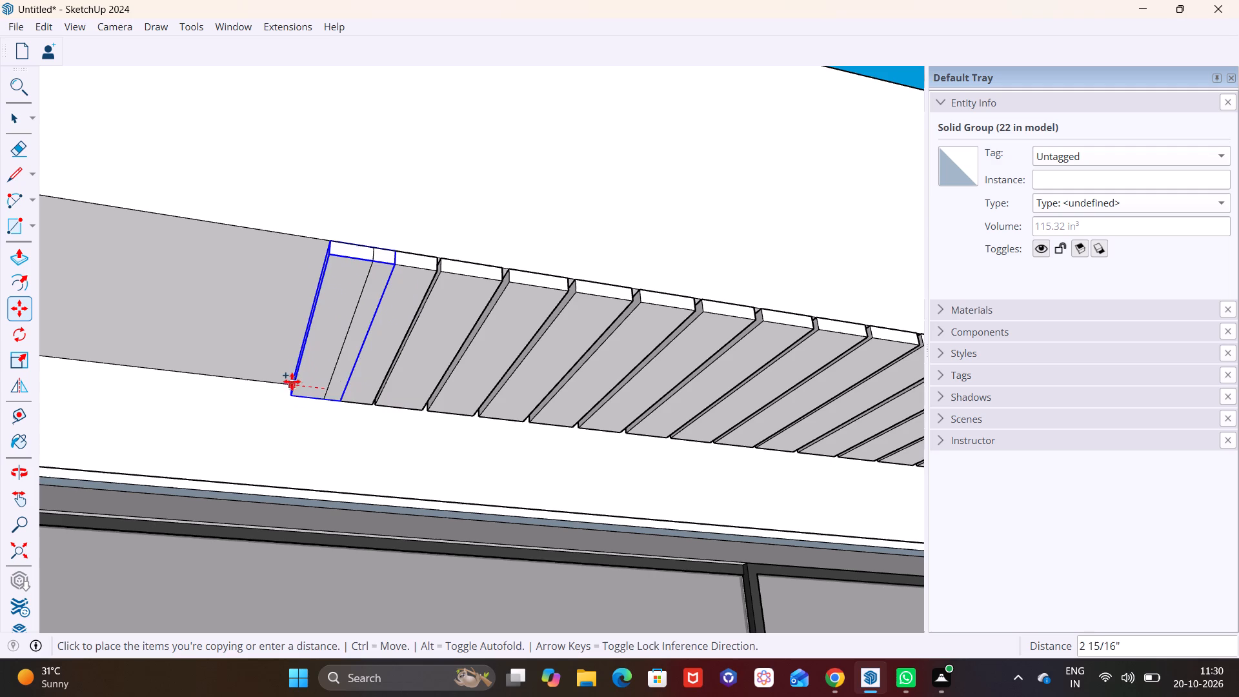
click(270, 377)
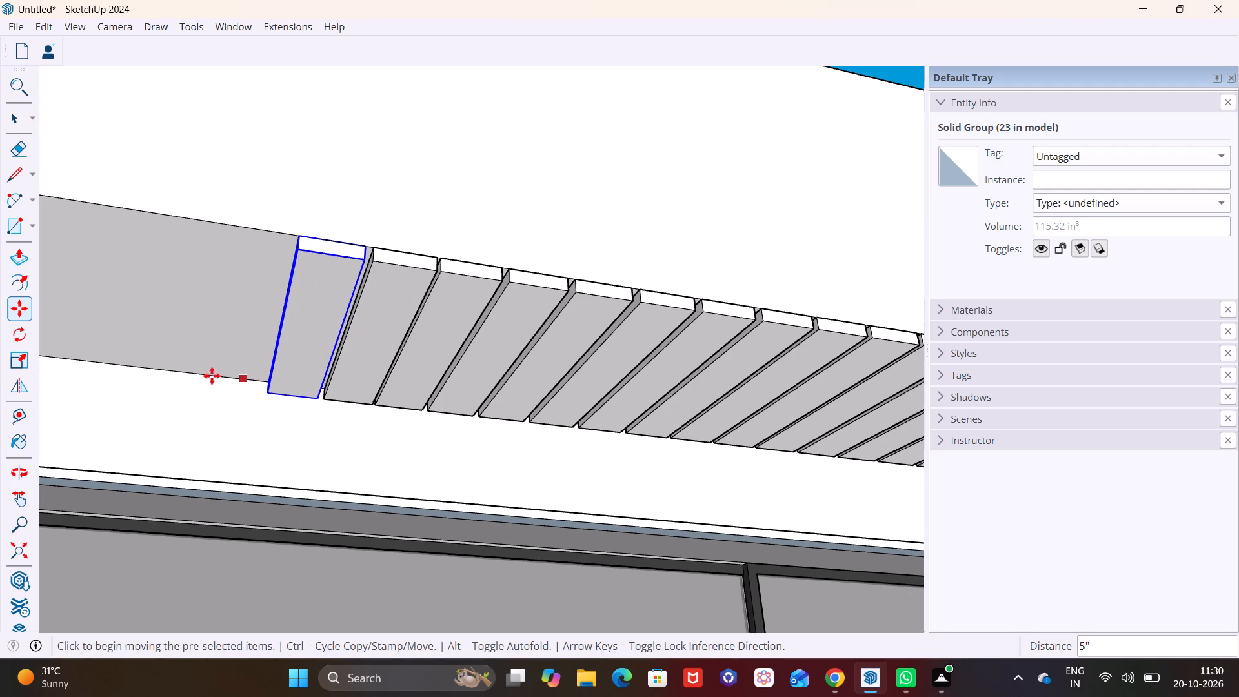
click(264, 380)
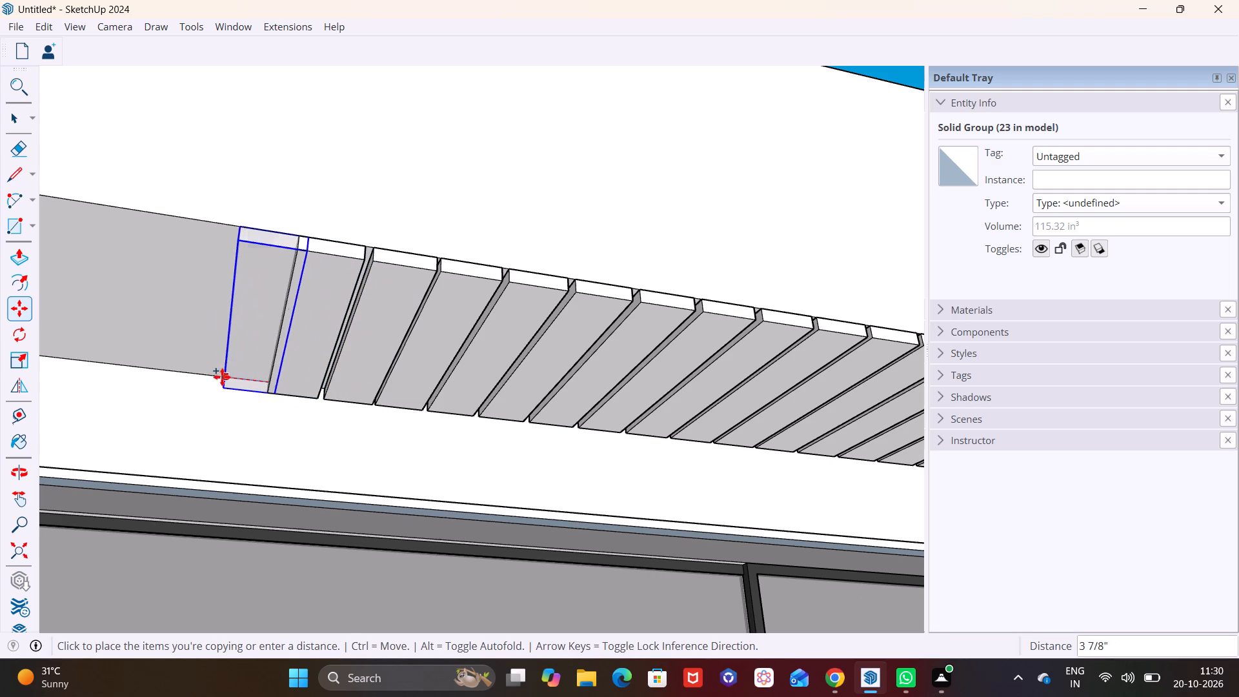
click(210, 373)
click(208, 375)
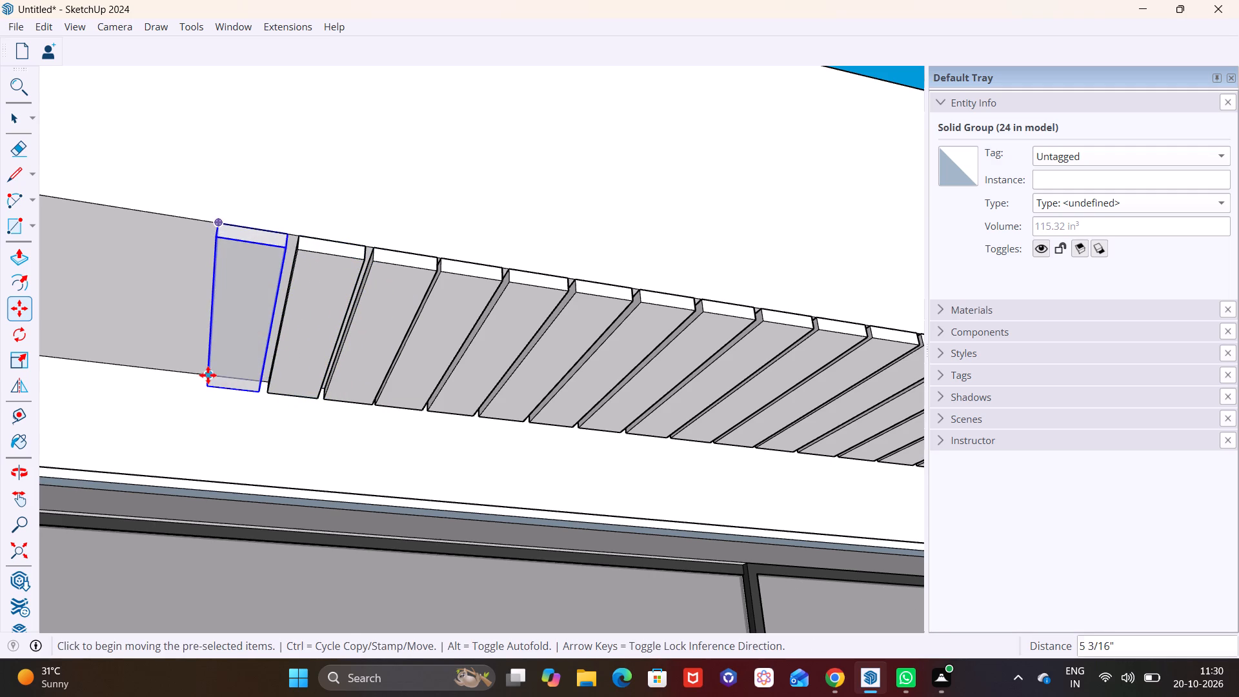
click(146, 363)
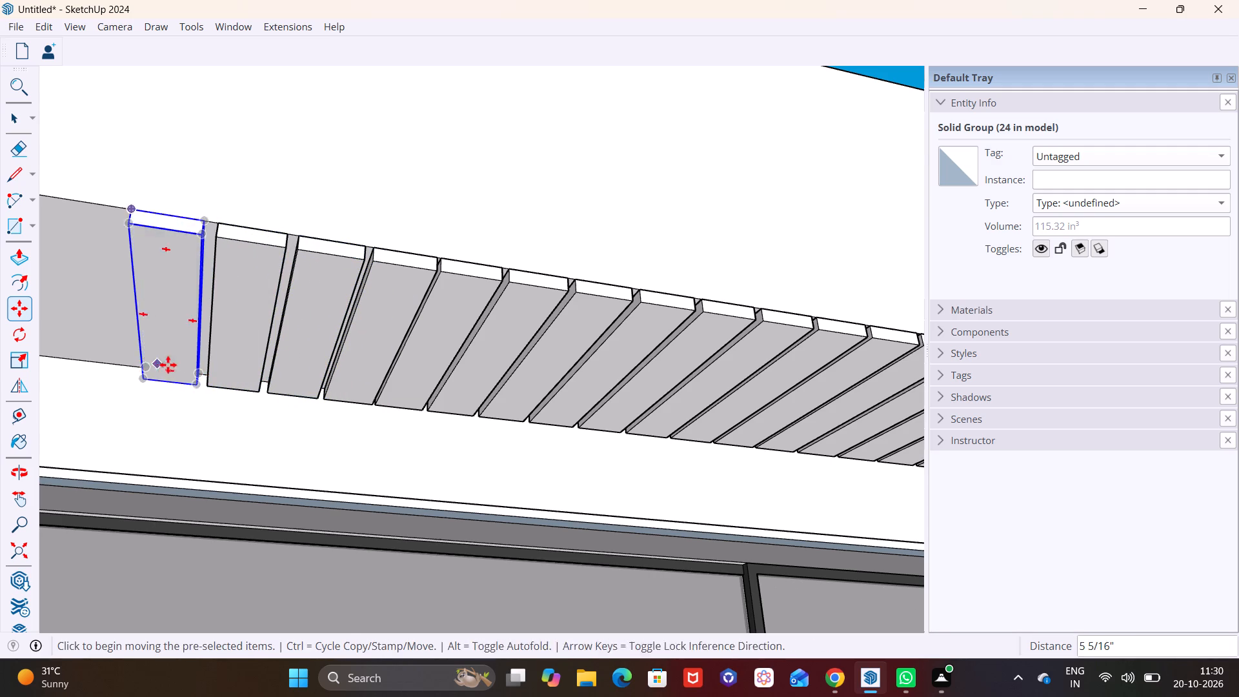
Copy the end slat to two more positions above the wall between window and door, each about 5" further on.
scroll(171, 365, down, 7)
shift+middle_drag(190, 376, 621, 427)
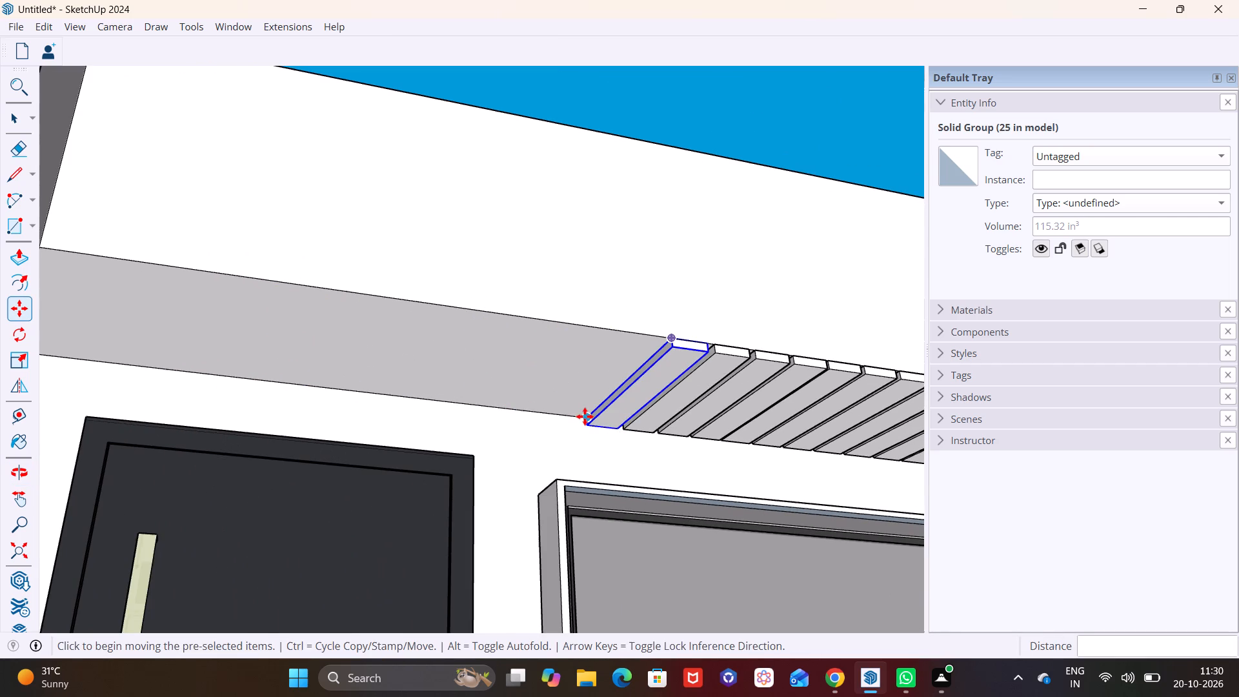
click(585, 416)
click(550, 411)
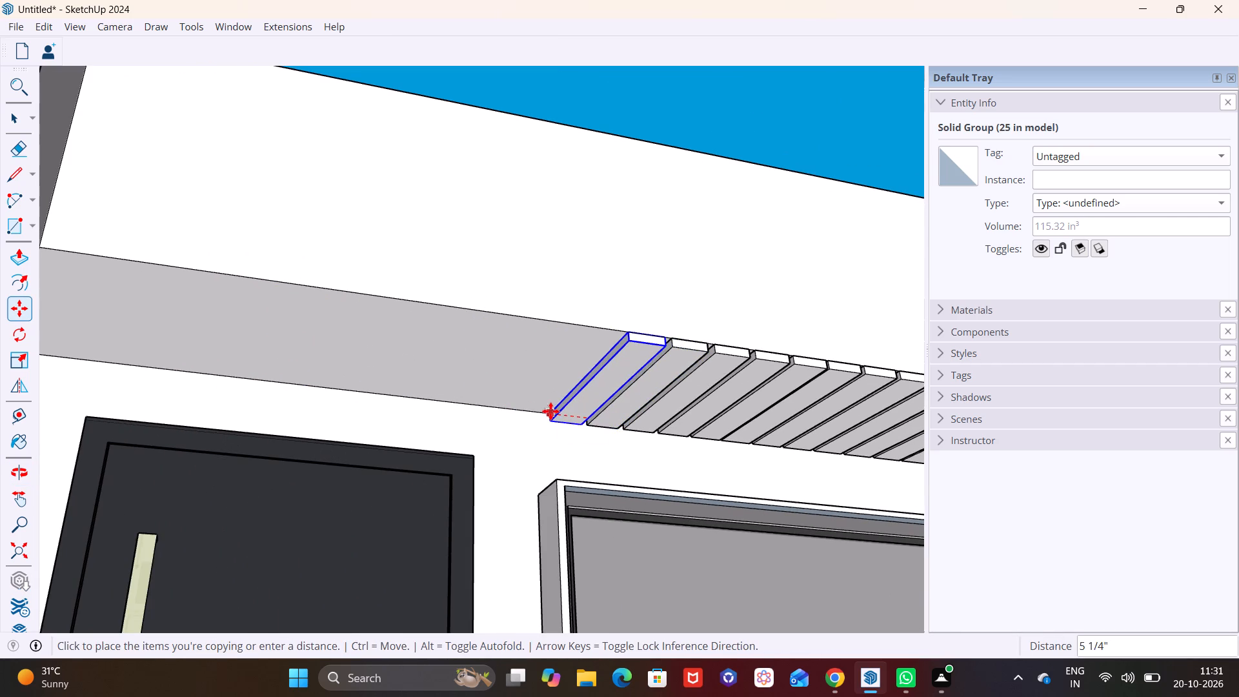
click(548, 410)
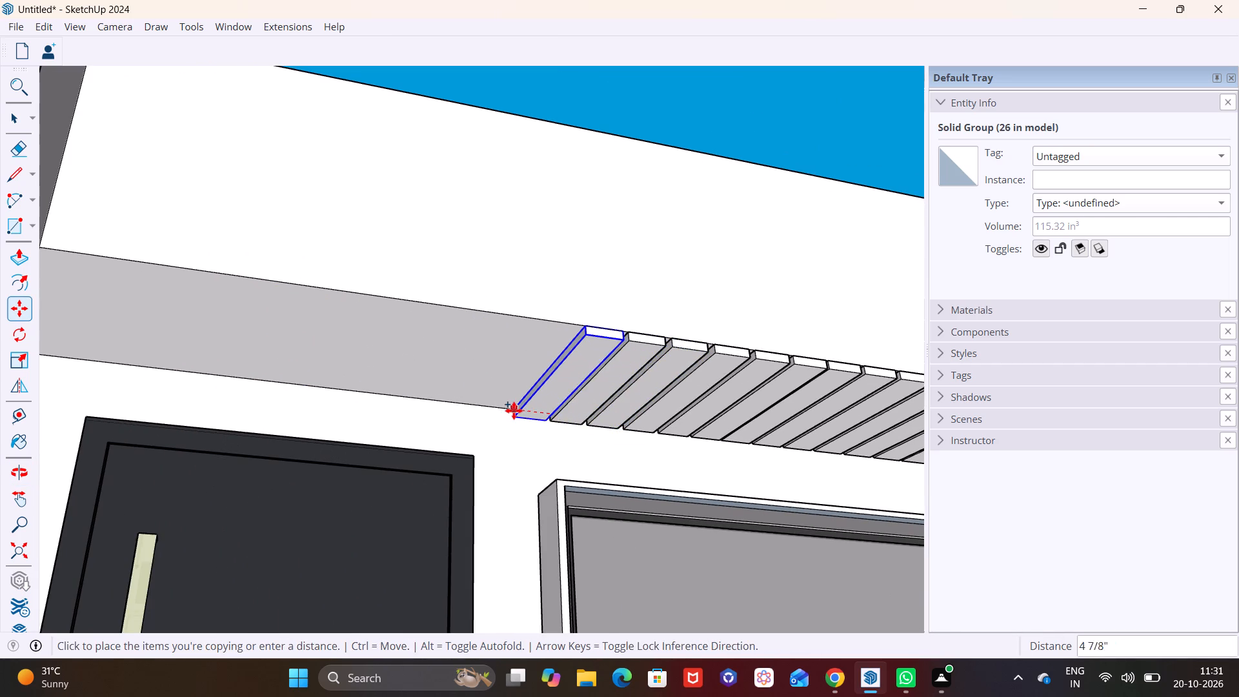
click(512, 410)
click(509, 411)
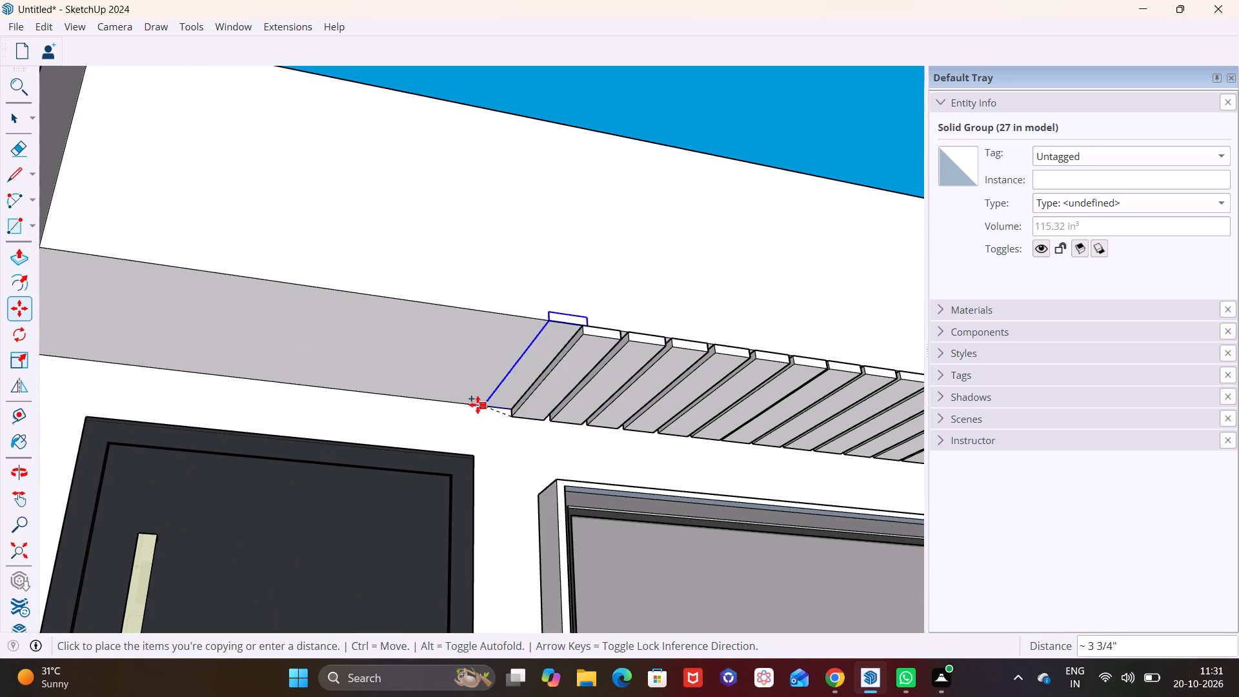
key(ctrl+z)
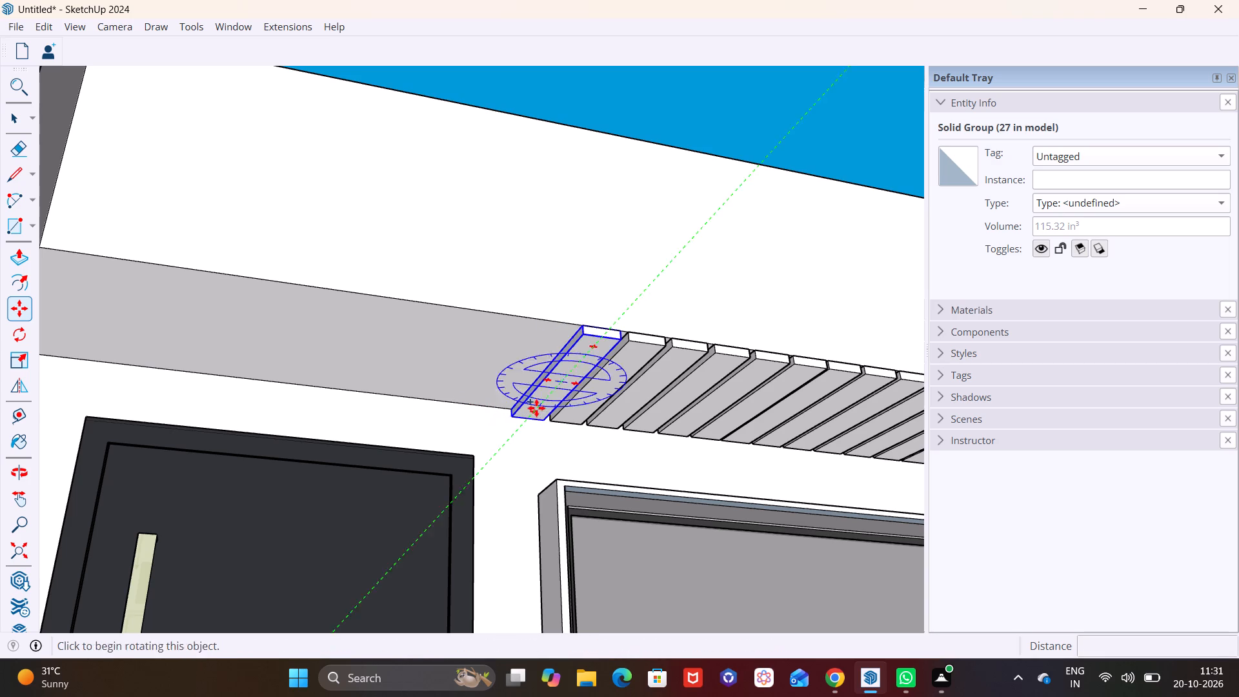
Reselect the end slat and copy it to two more positions along the ceiling, each about 4 13/16" further.
key(space)
click(539, 403)
key(m)
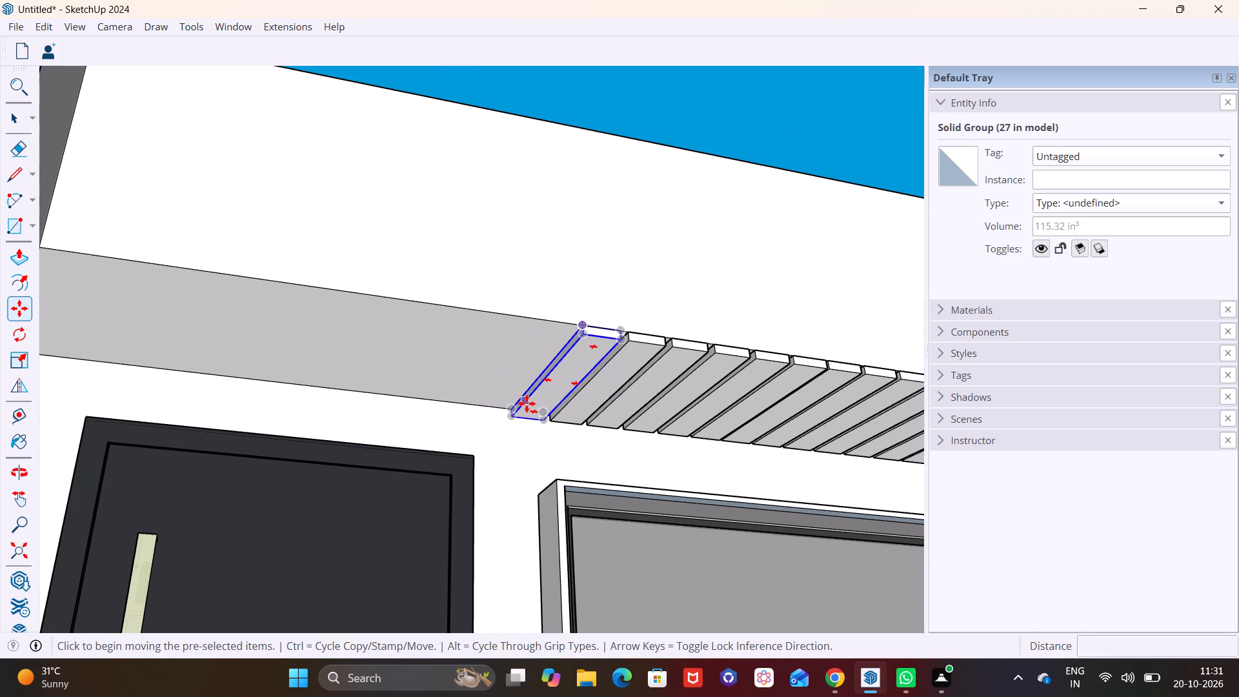
scroll(527, 403, up, 1)
click(507, 409)
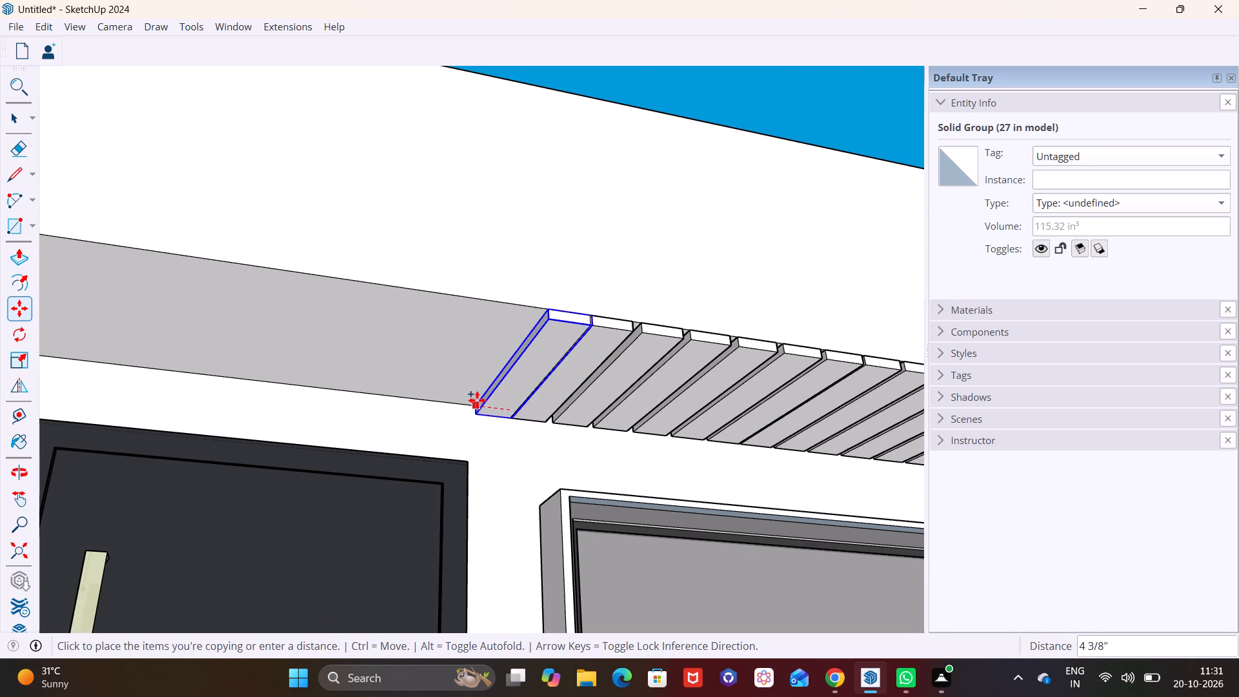
scroll(477, 400, up, 6)
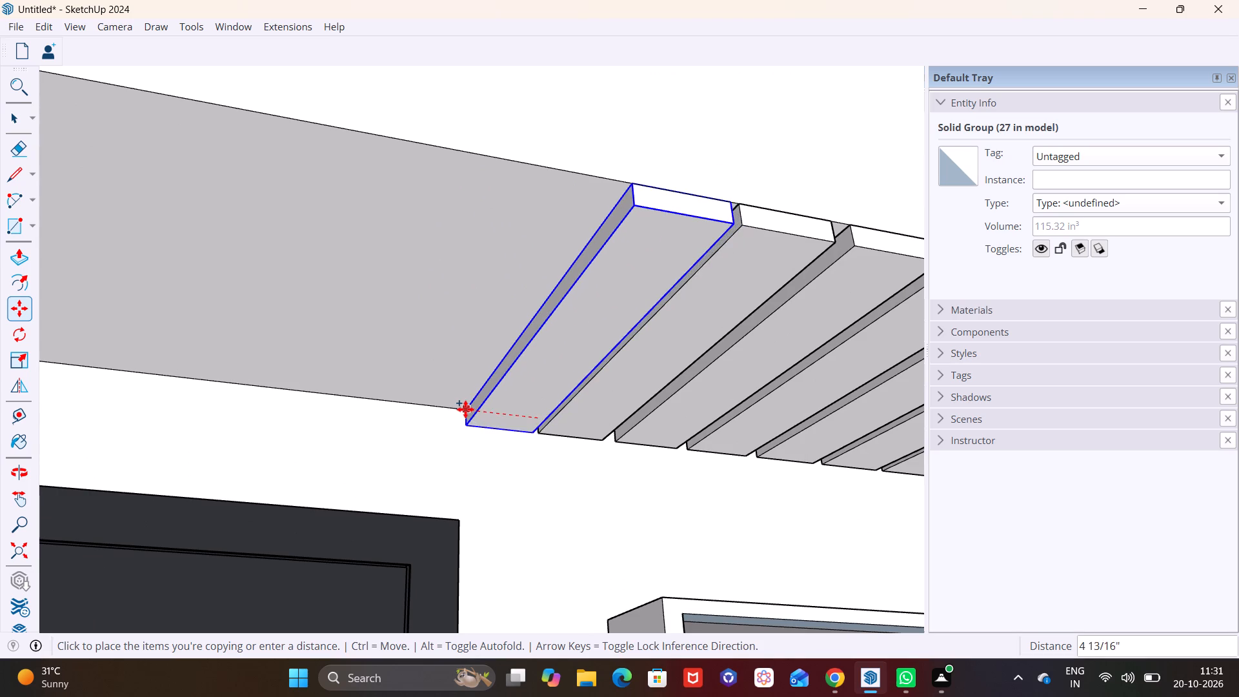
click(465, 409)
click(466, 408)
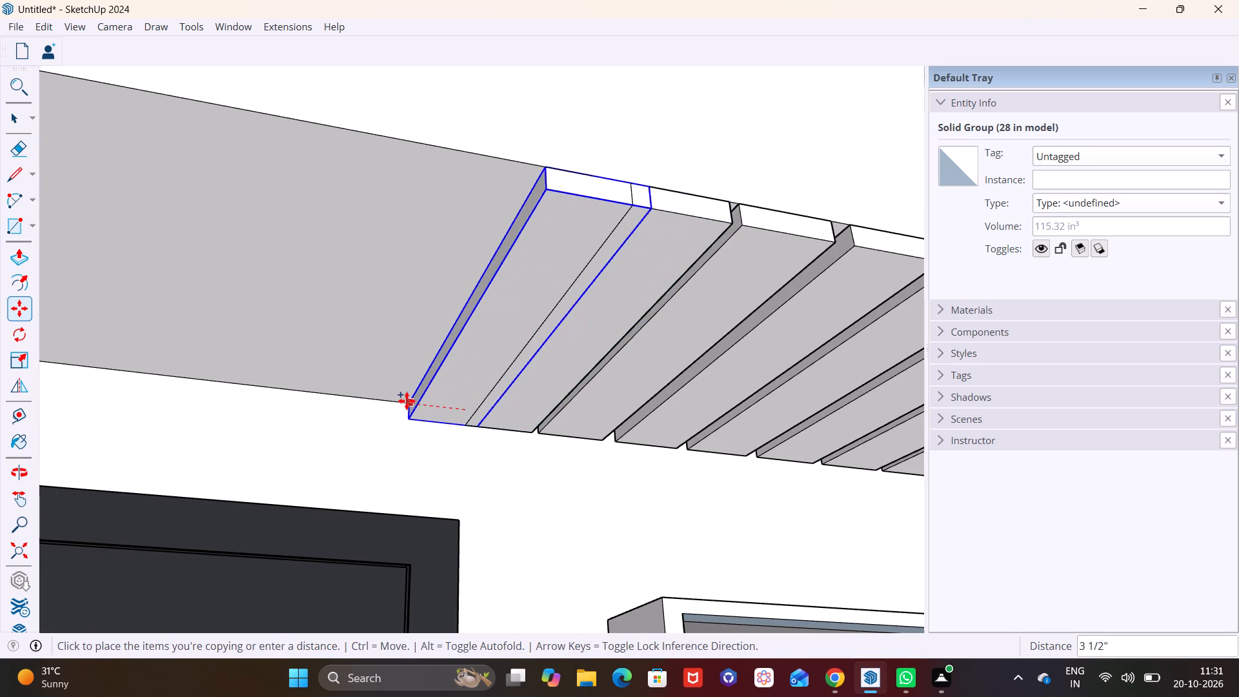
click(389, 399)
Continue the slat row above the door with three more copies, each about 4 13/16" beyond the last.
click(385, 401)
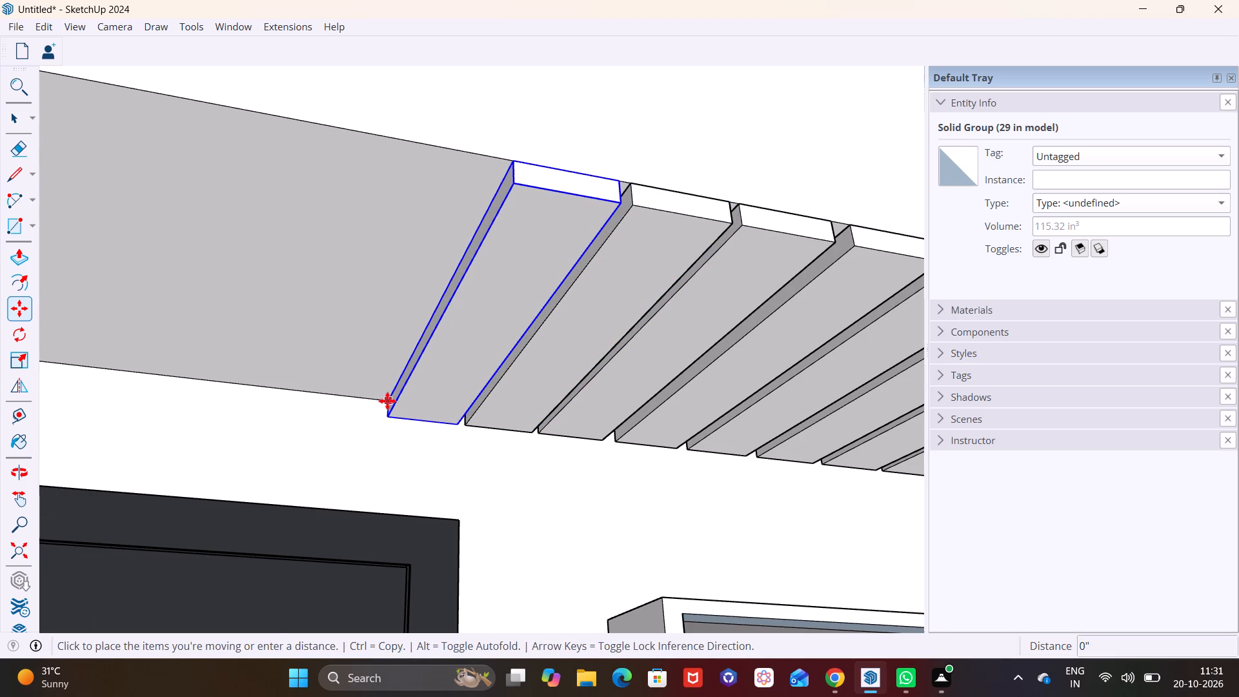
click(310, 393)
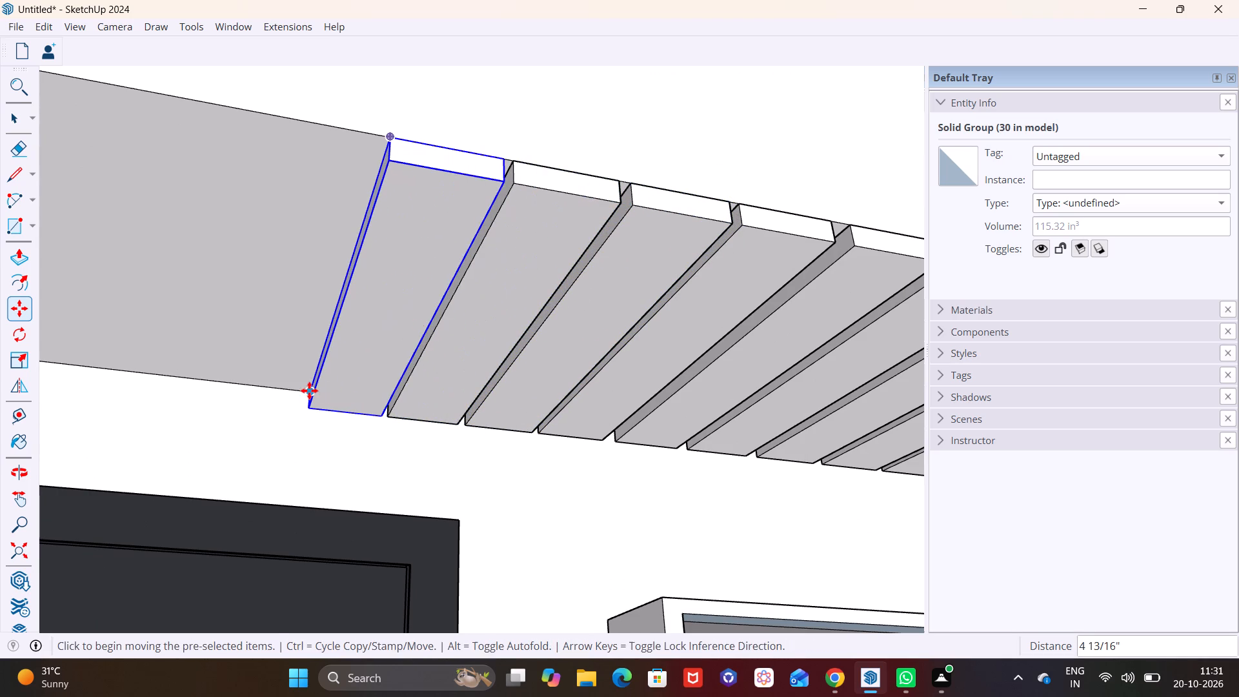
click(309, 390)
click(227, 387)
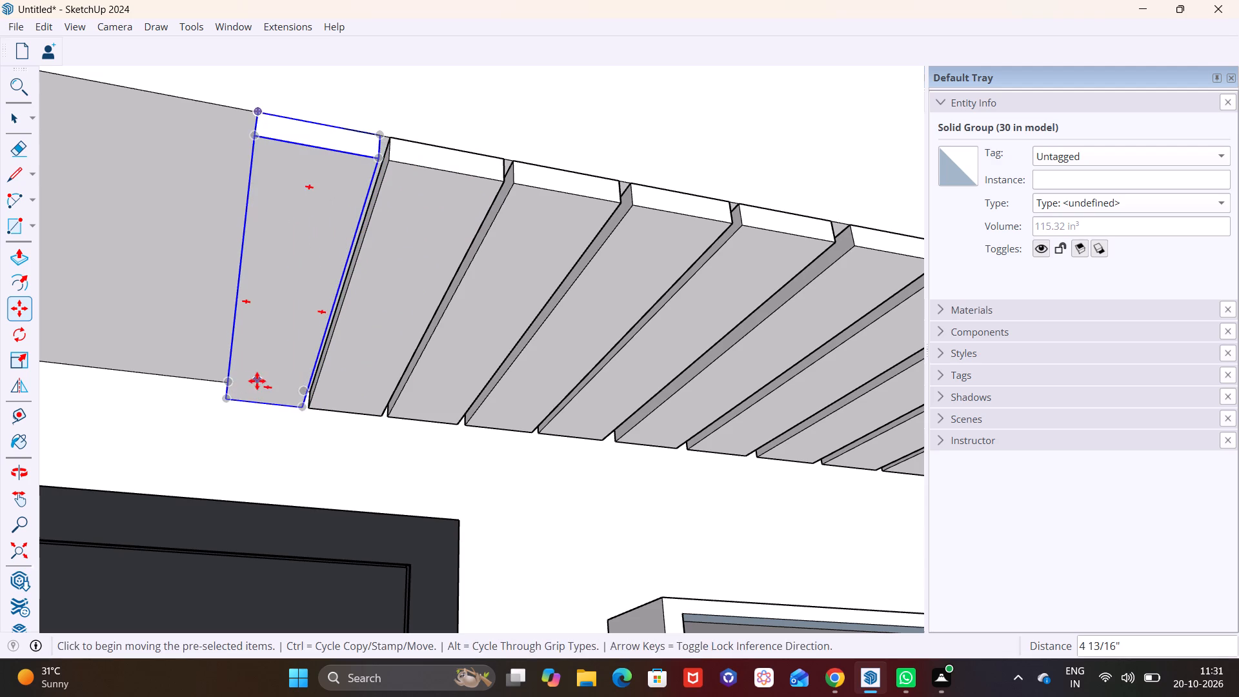
click(227, 385)
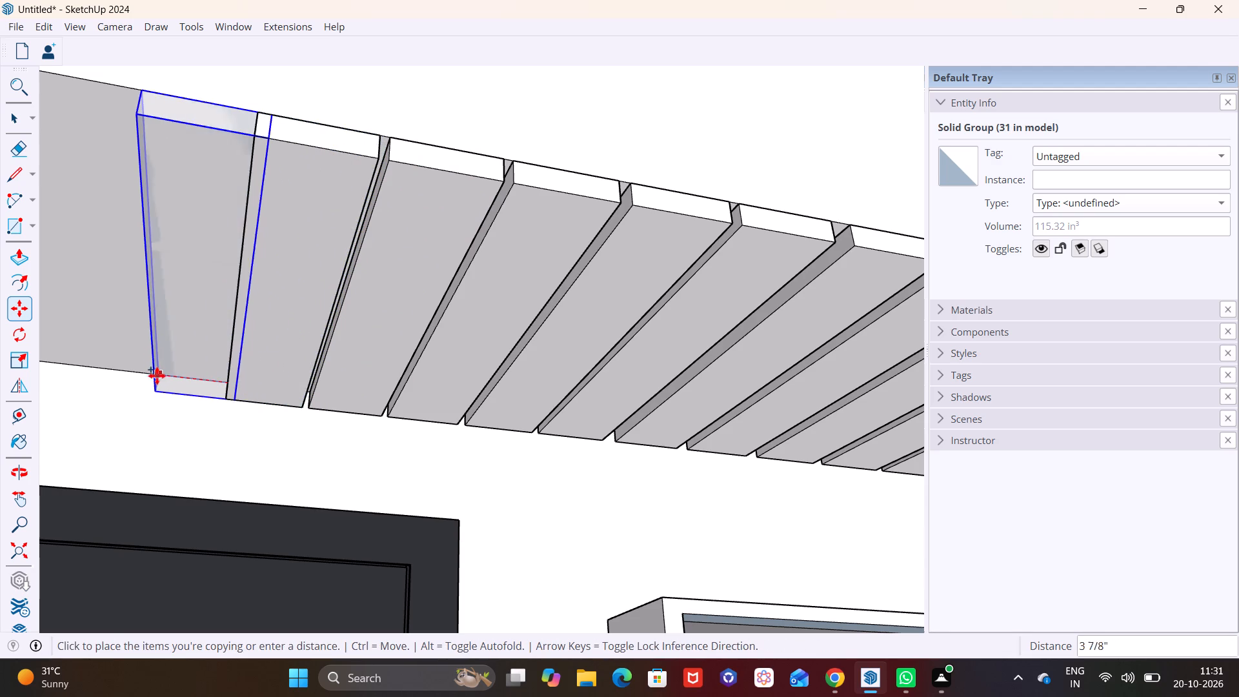
click(144, 374)
Add three more slat copies toward the slatted tower, each about 5" beyond the previous one.
scroll(203, 383, down, 9)
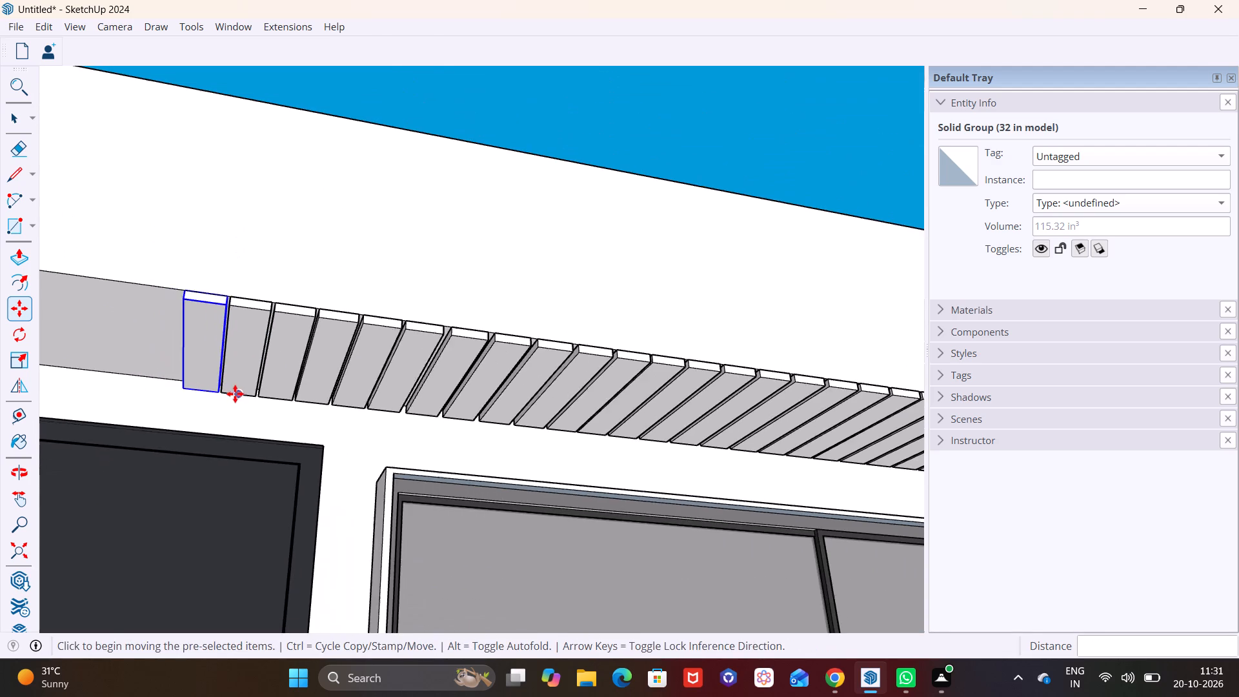
shift+middle_drag(241, 397, 638, 467)
scroll(541, 411, up, 3)
middle_drag(589, 436, 524, 441)
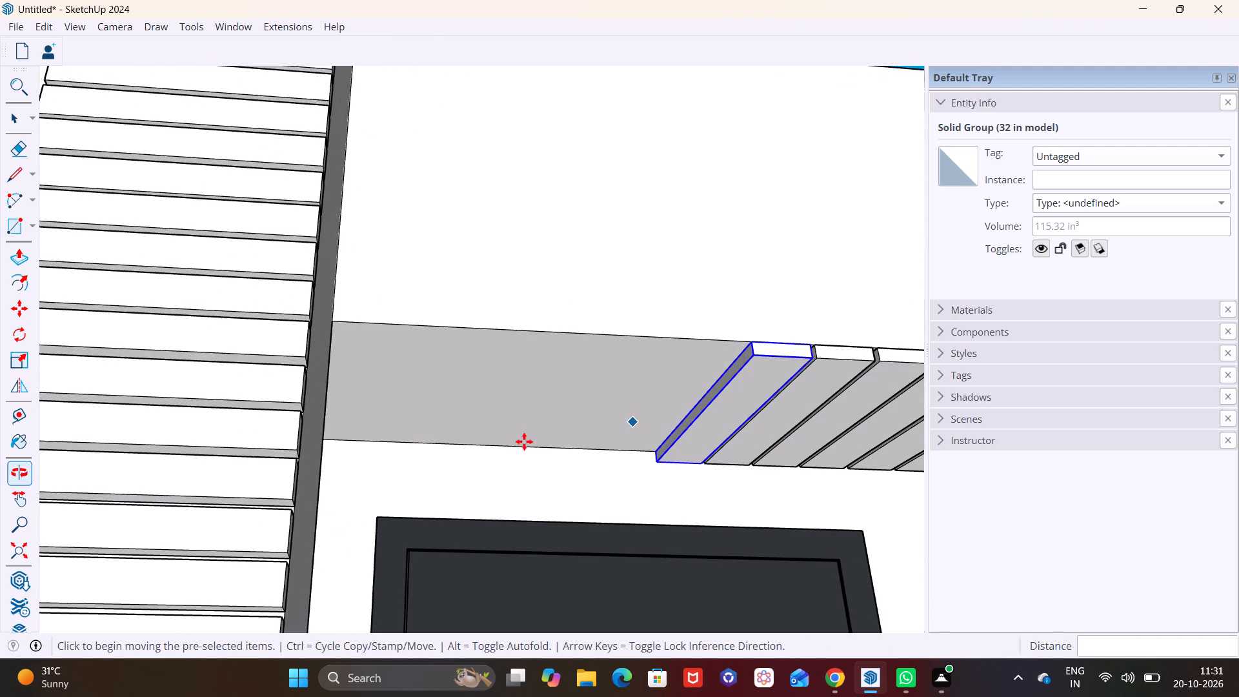
click(654, 447)
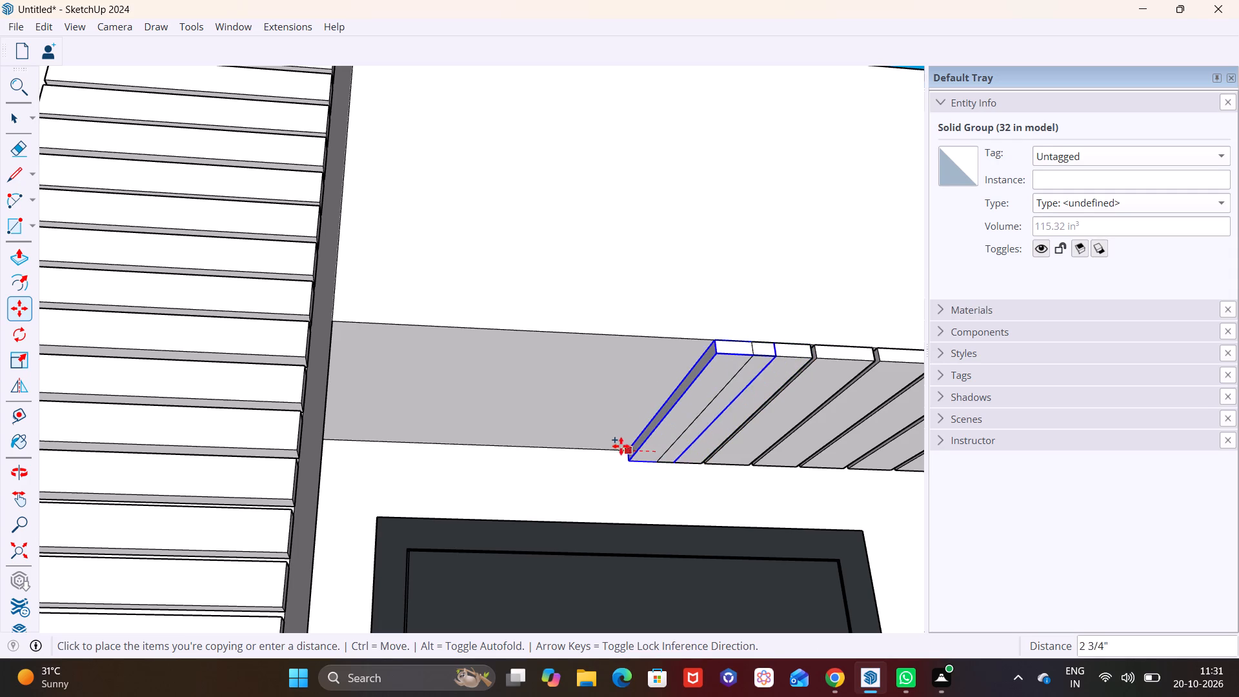
click(605, 445)
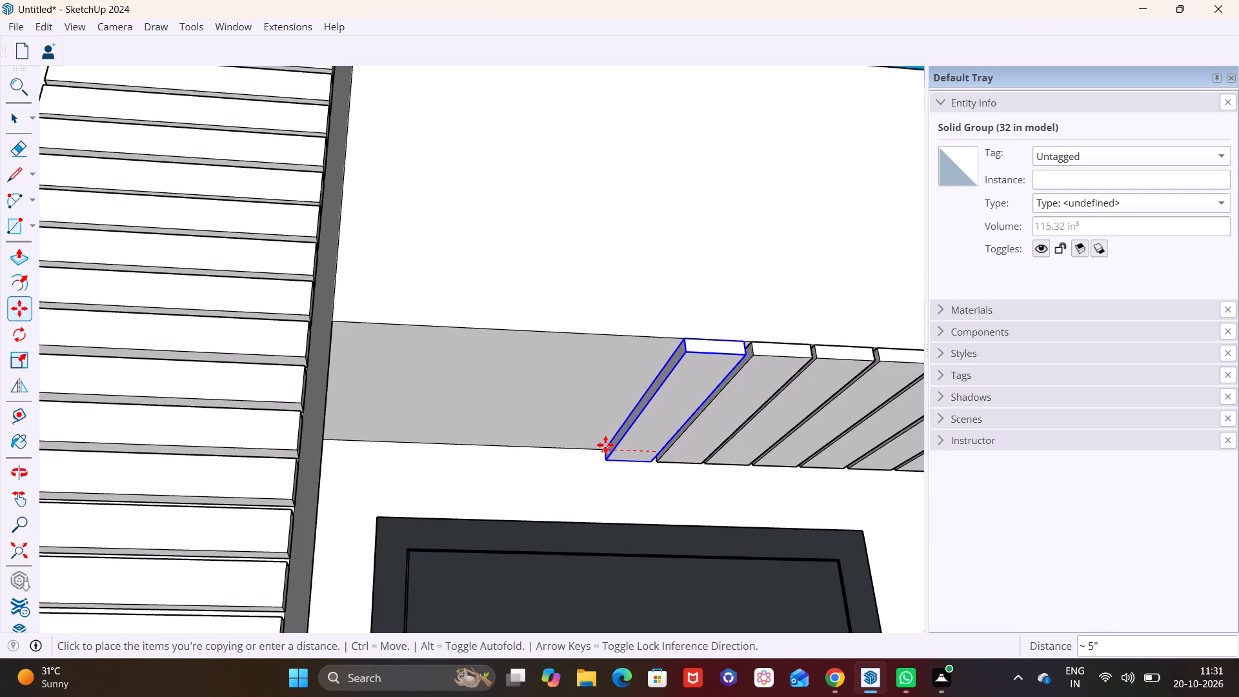
click(602, 449)
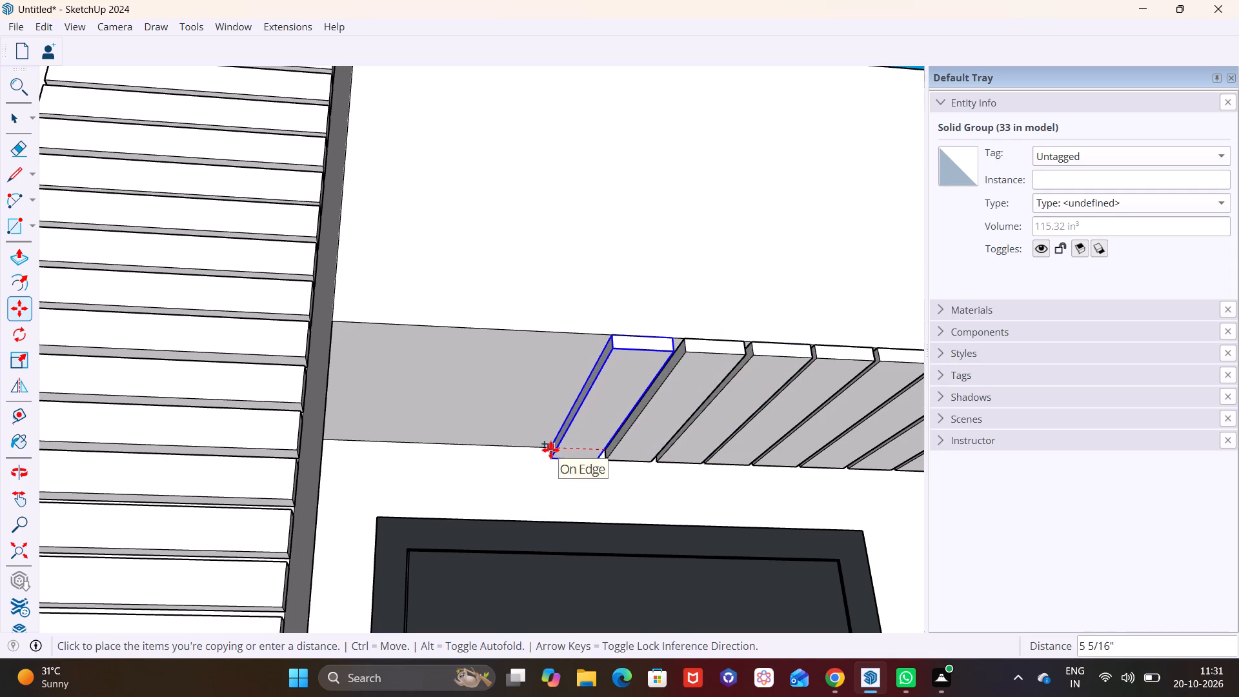
click(556, 451)
click(553, 450)
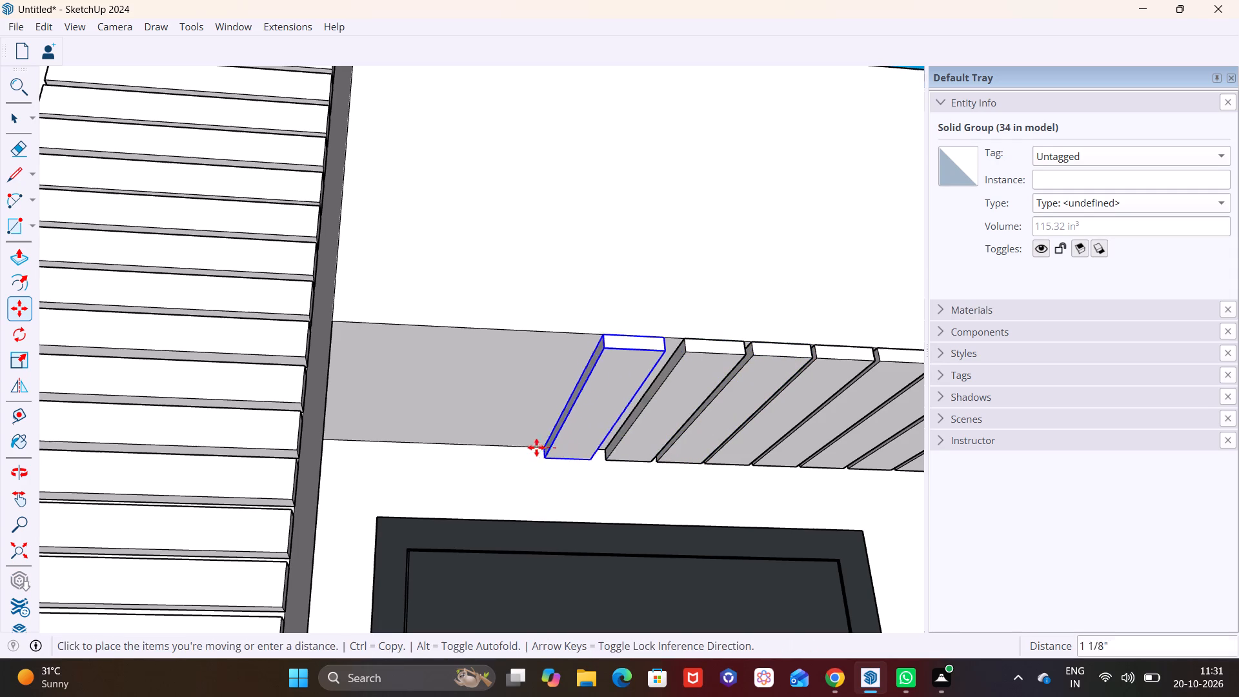
click(506, 445)
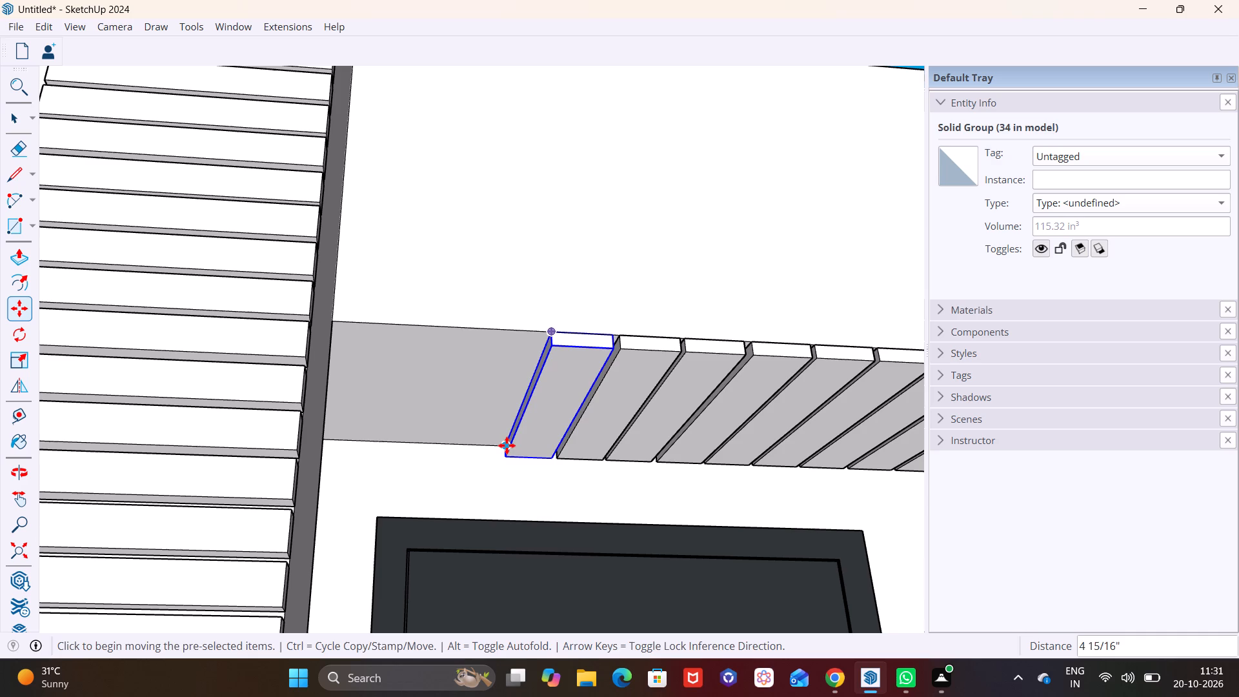
Fill the last bare stretch of recess ceiling beside the tower with three more slat copies, each about 5" apart.
click(507, 445)
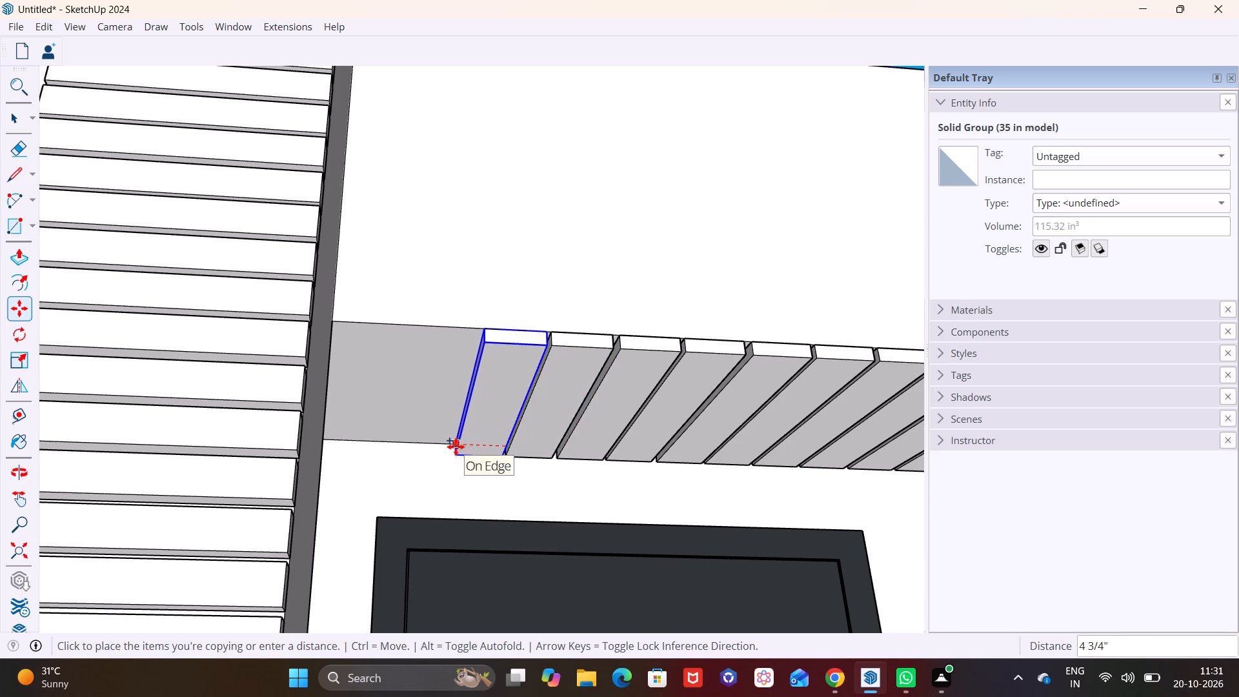
click(453, 447)
scroll(445, 439, up, 3)
click(456, 446)
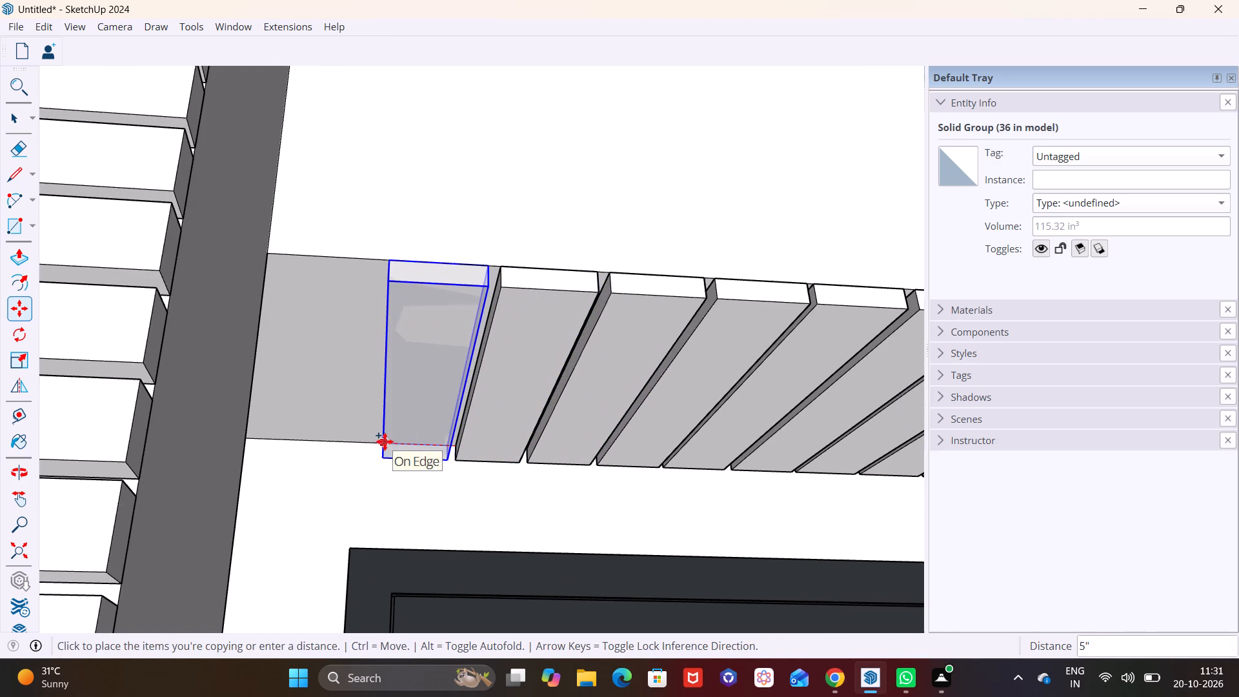
click(385, 441)
click(388, 444)
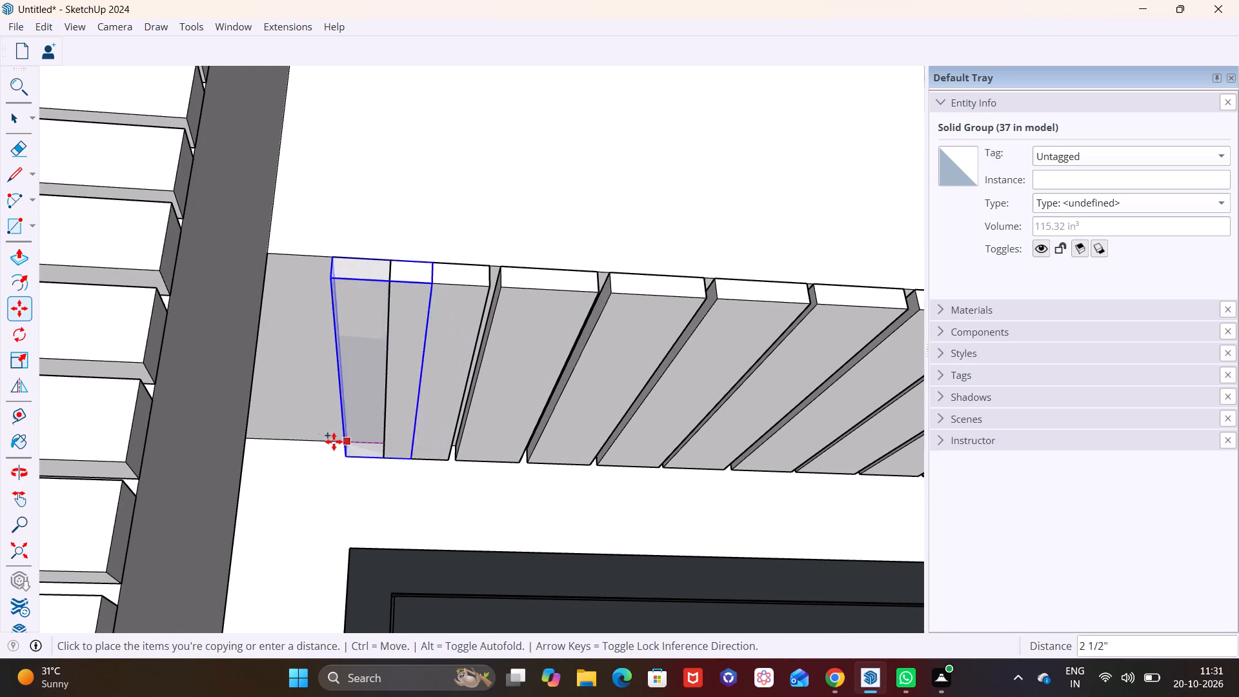
click(311, 438)
Clear the selection and examine the slatted recess ceiling and the whole facade from below and from above.
scroll(372, 414, down, 2)
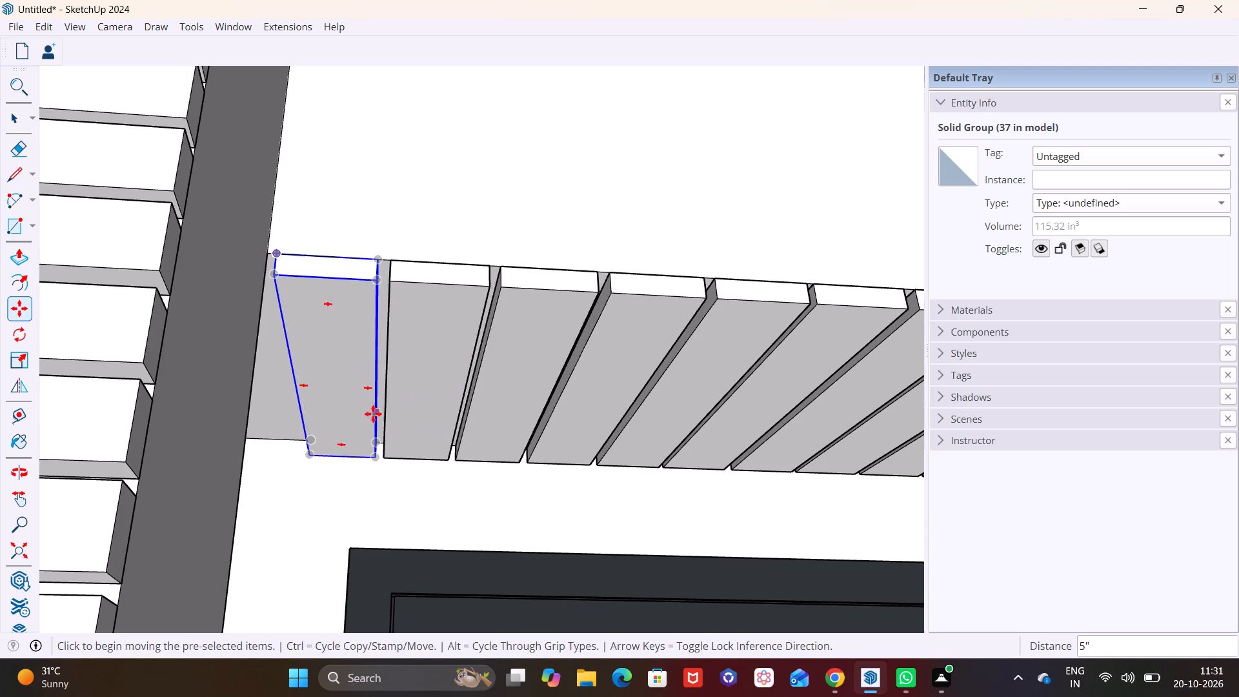
scroll(373, 414, down, 14)
middle_drag(581, 436, 589, 549)
key(space)
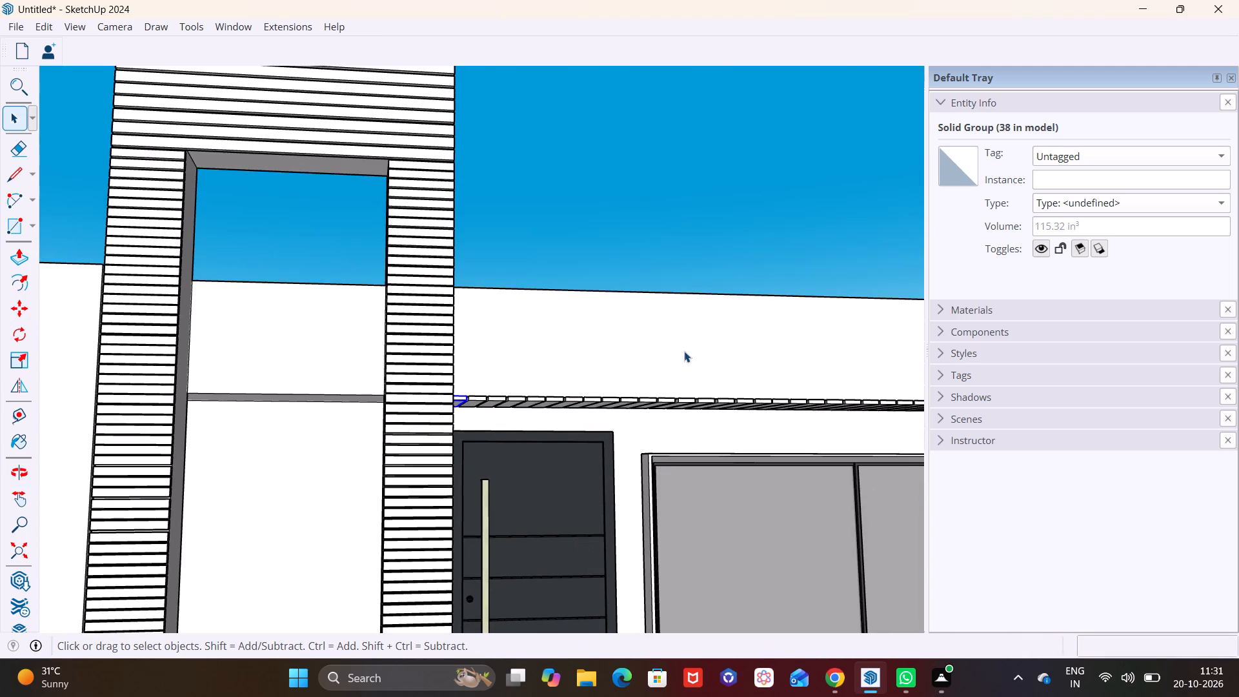
click(684, 351)
scroll(679, 379, down, 2)
shift+middle_drag(679, 379, 490, 316)
scroll(495, 319, down, 4)
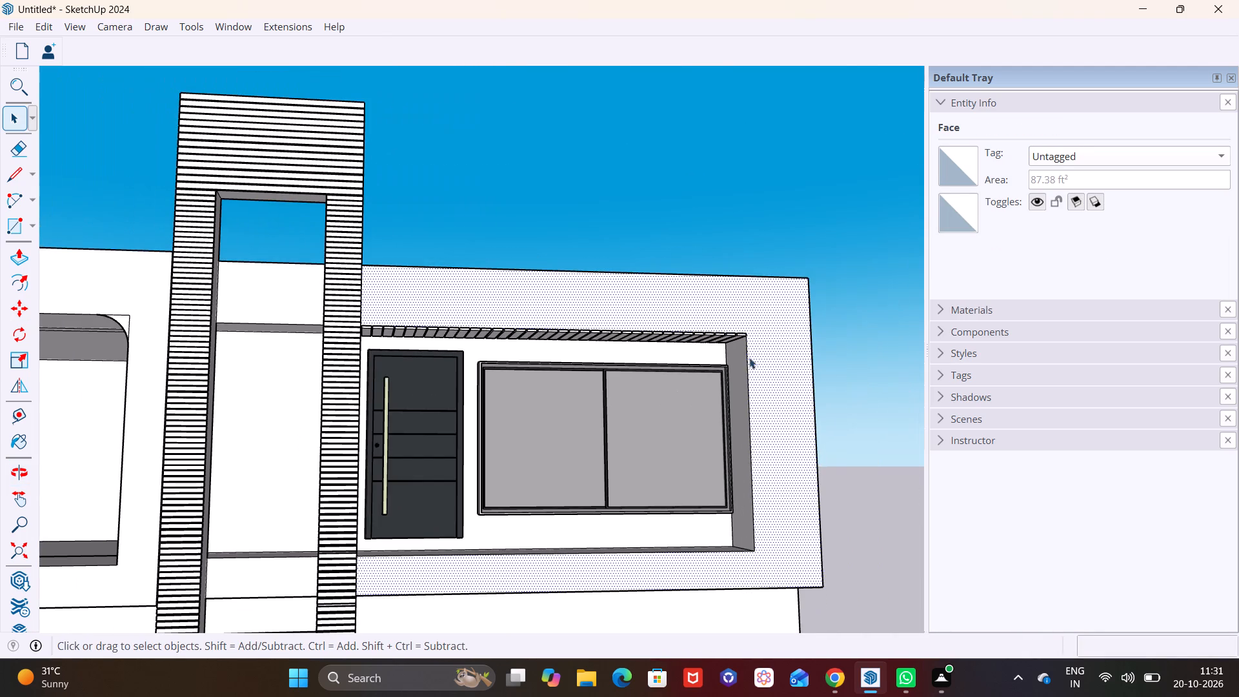
click(840, 366)
middle_drag(630, 372, 622, 507)
shift+middle_drag(590, 401, 661, 364)
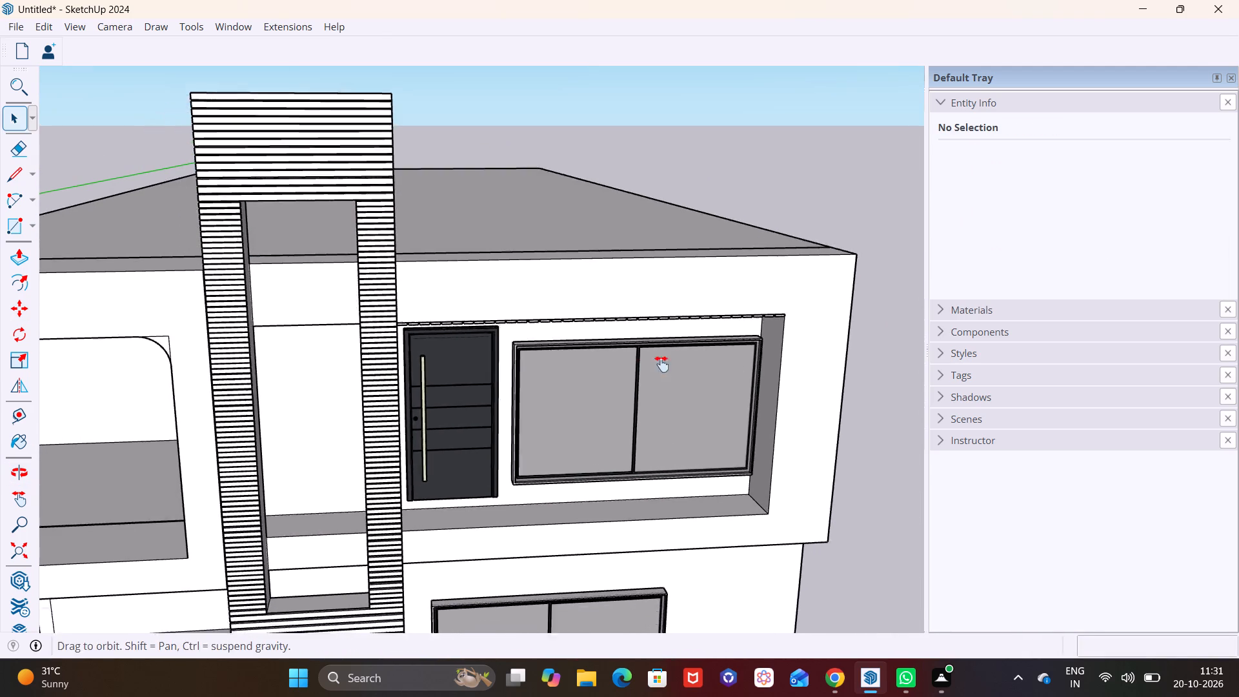
Scale the door in the upper recess down in height so its top sits lower beneath the slatted ceiling.
shift+middle_drag(661, 364, 769, 338)
scroll(688, 345, up, 2)
middle_drag(699, 336, 531, 343)
middle_drag(556, 296, 566, 212)
scroll(558, 296, up, 1)
click(440, 326)
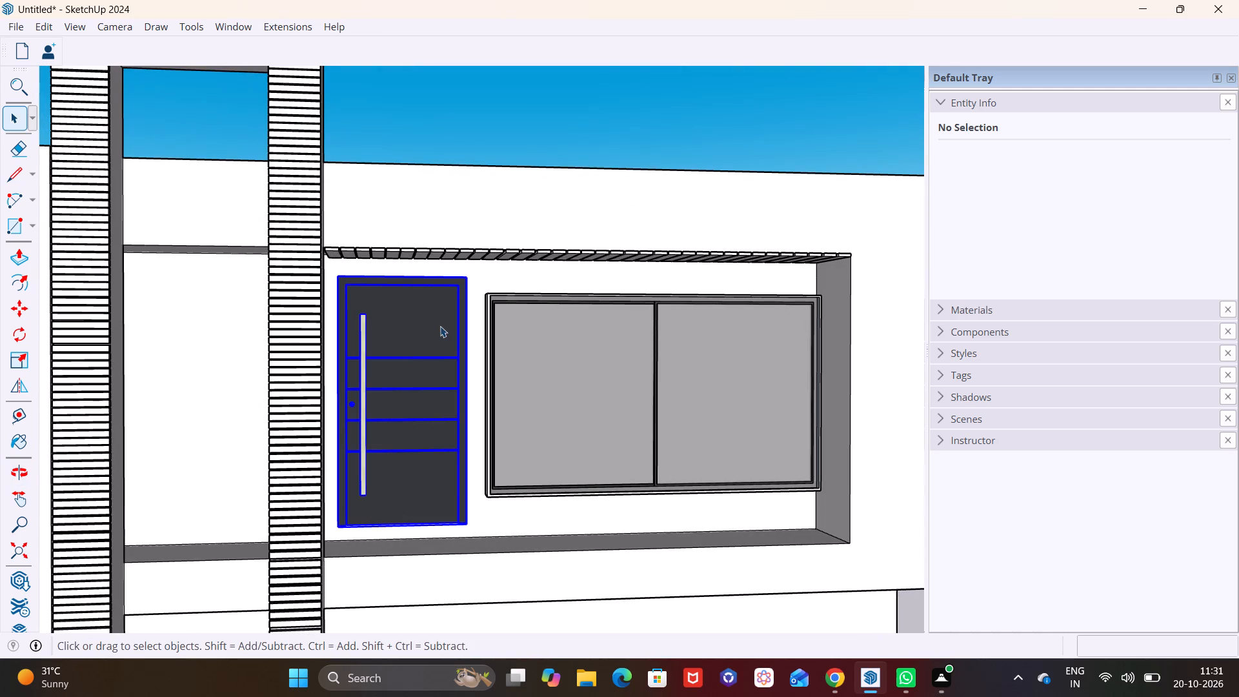
click(20, 356)
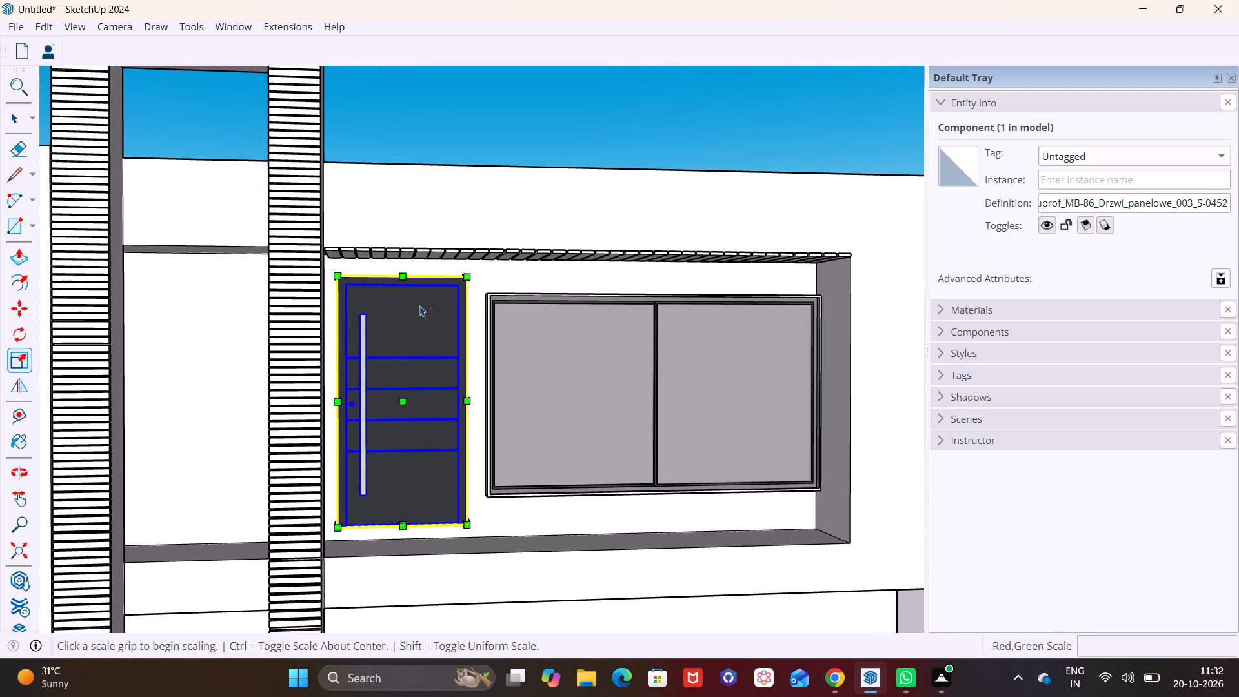
middle_drag(418, 309, 296, 389)
scroll(456, 282, up, 11)
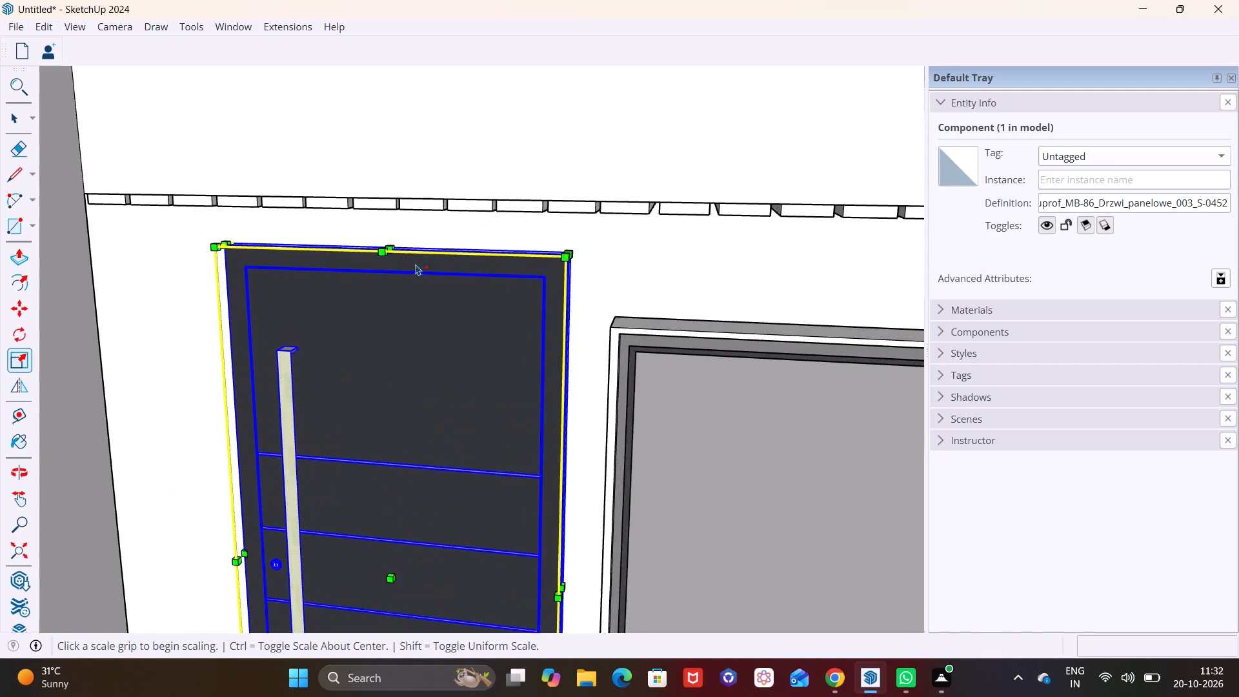
click(391, 247)
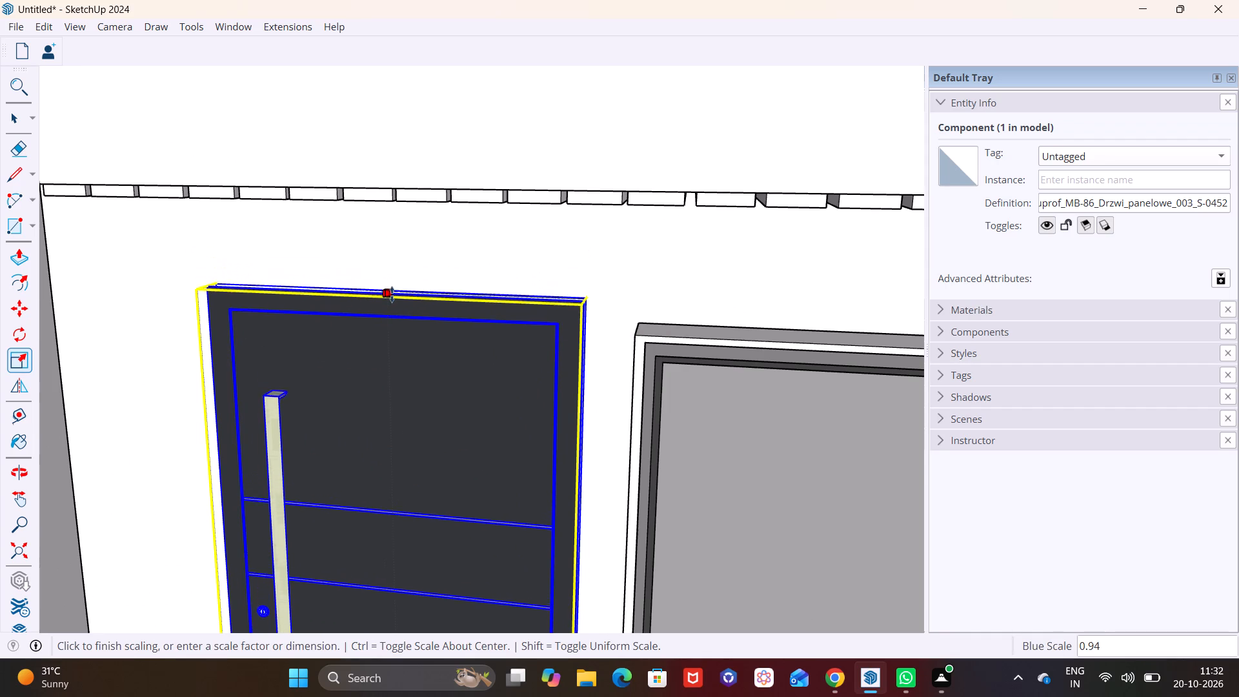
click(381, 331)
Scale the wide upper window beside the door to about 0.83 of its height, lowering its top edge.
scroll(478, 336, down, 4)
shift+middle_drag(493, 336, 225, 276)
key(space)
click(503, 288)
click(23, 364)
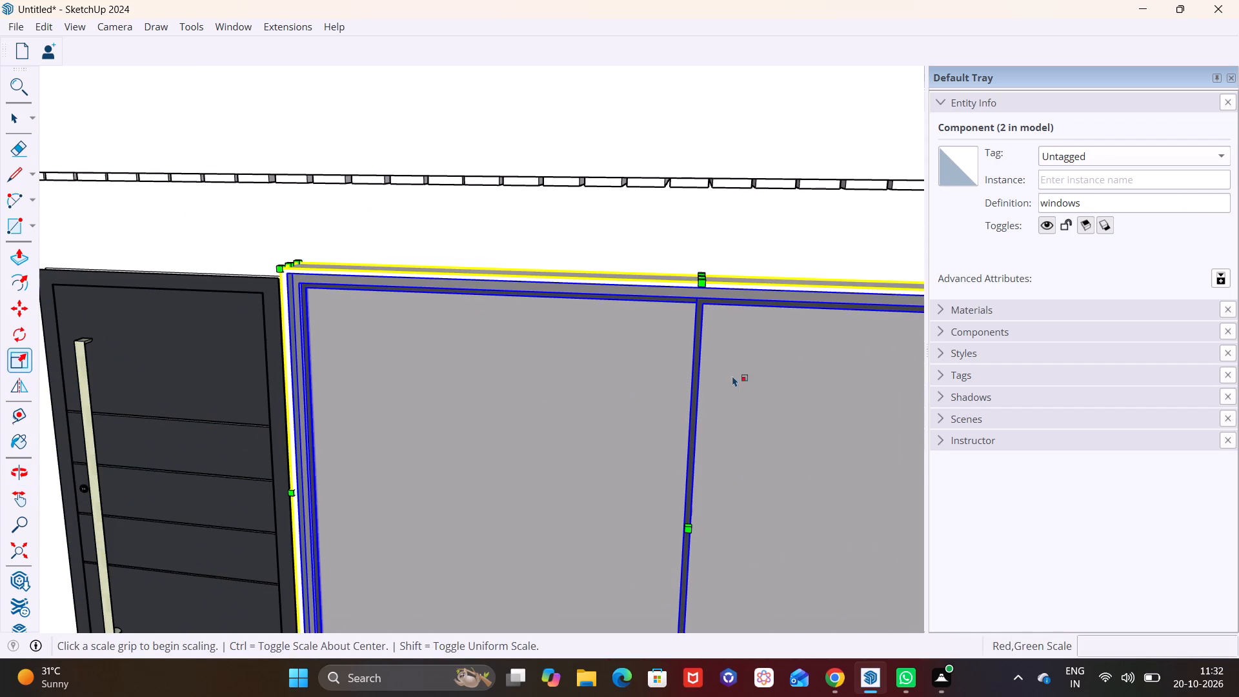
middle_drag(703, 335, 548, 383)
scroll(755, 326, up, 2)
click(681, 312)
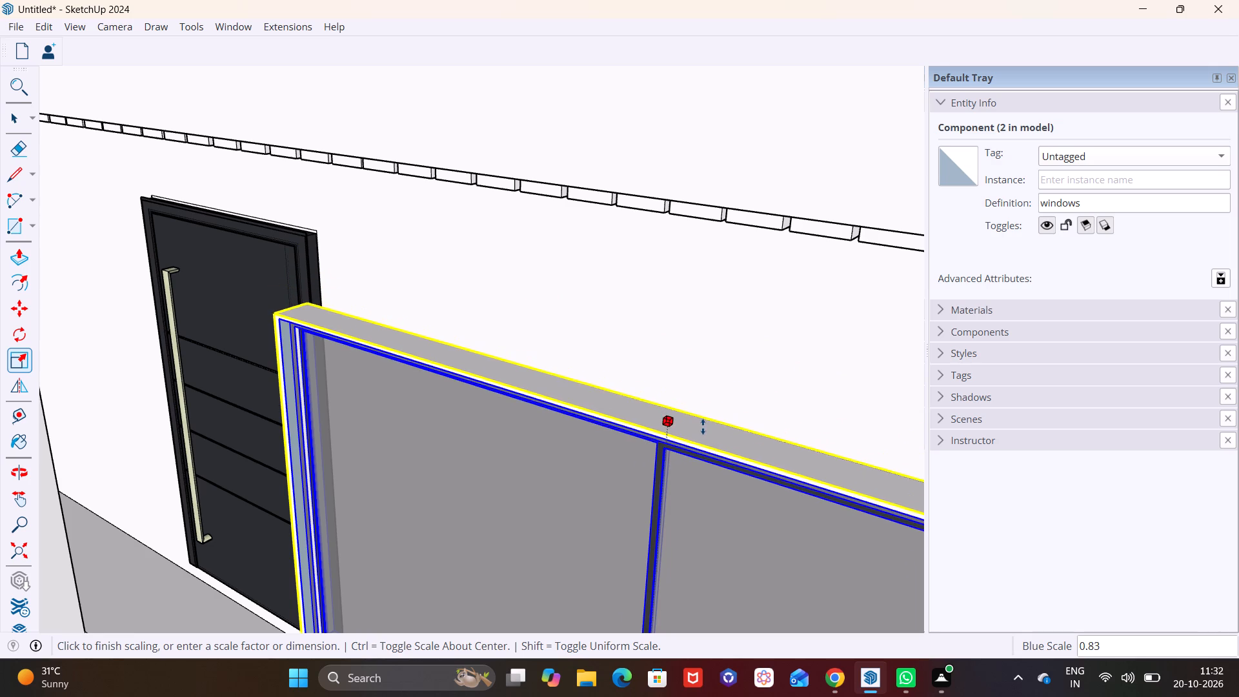
click(703, 427)
key(space)
Examine the resized door and window beneath the slatted ceiling from several angles, and clear the selection.
scroll(734, 402, down, 8)
middle_drag(727, 434, 956, 362)
scroll(756, 402, down, 4)
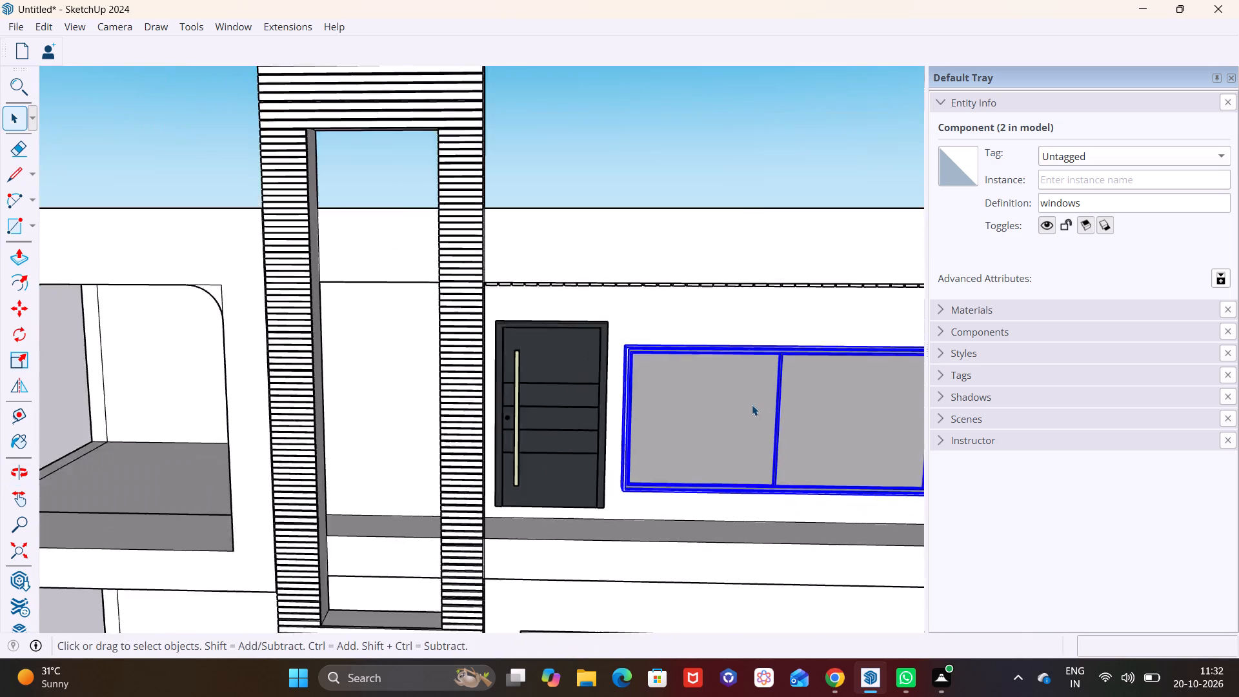
scroll(752, 405, down, 1)
shift+middle_drag(745, 405, 473, 330)
middle_drag(754, 398, 708, 341)
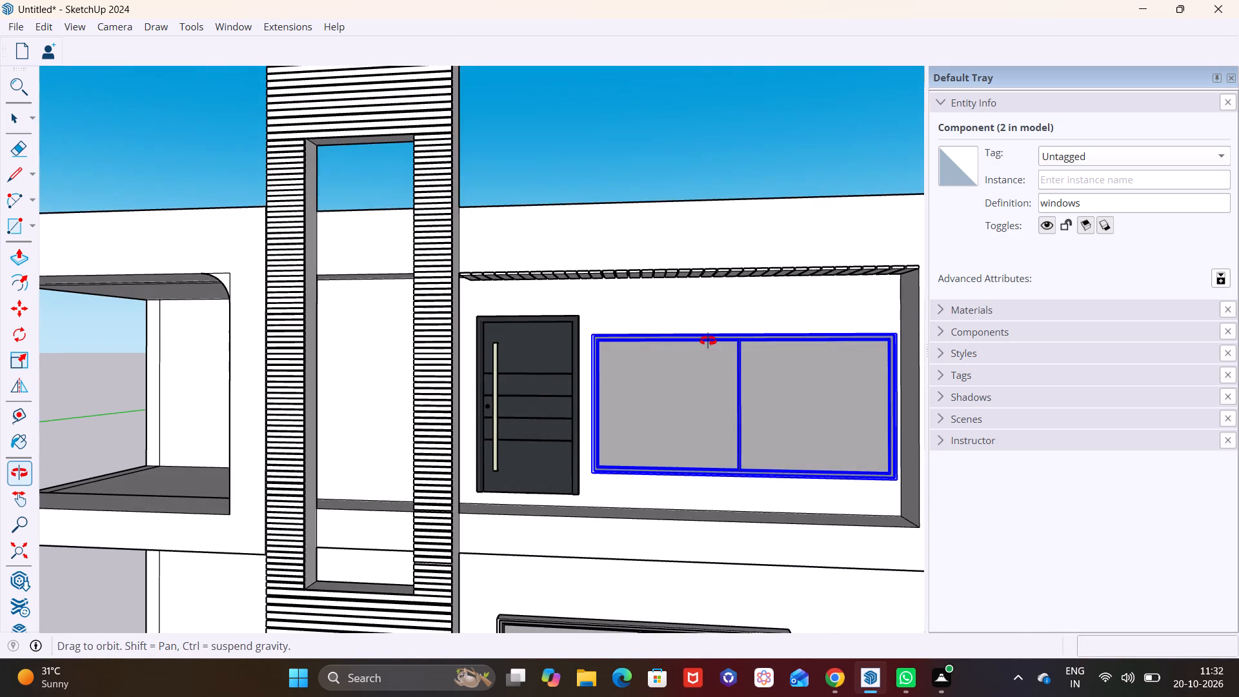
middle_drag(708, 341, 709, 339)
scroll(716, 343, down, 3)
shift+middle_drag(710, 364, 405, 347)
middle_drag(477, 341, 563, 338)
click(802, 414)
Paint six slats near the middle of the recess ceiling with Wood Cherry Original from the Wood materials.
shift+middle_drag(407, 404, 512, 497)
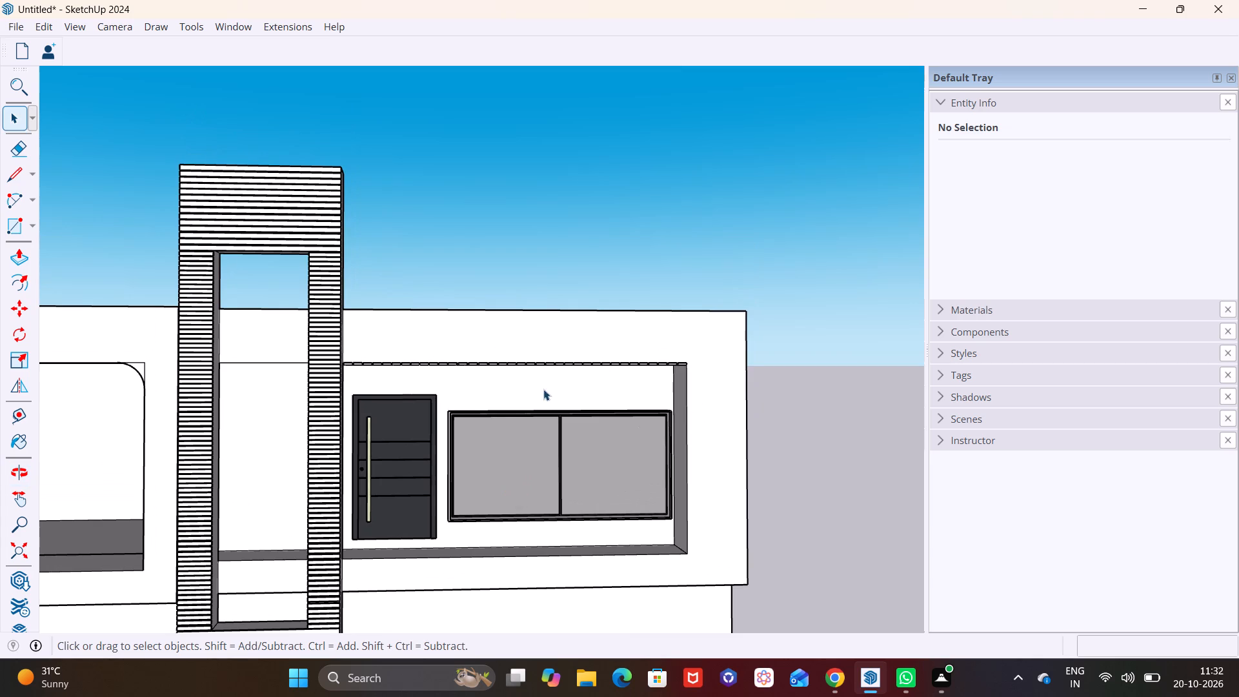
scroll(543, 389, up, 2)
middle_drag(556, 379, 598, 278)
scroll(712, 375, up, 3)
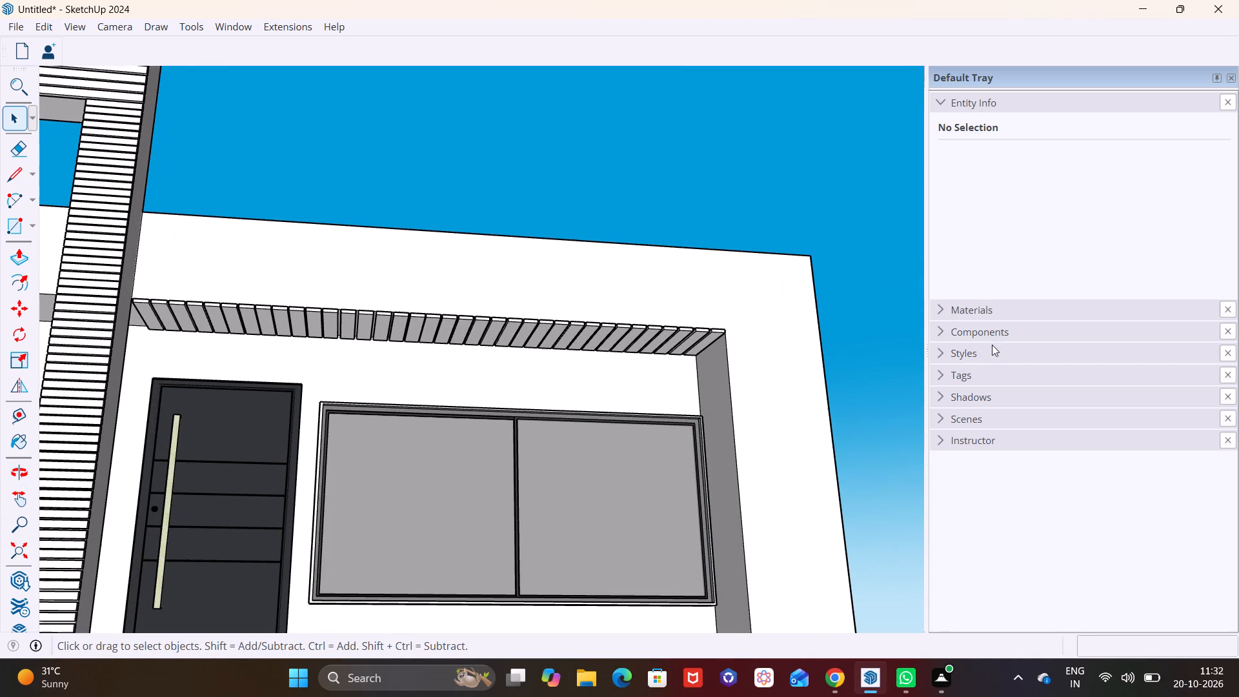
click(1000, 314)
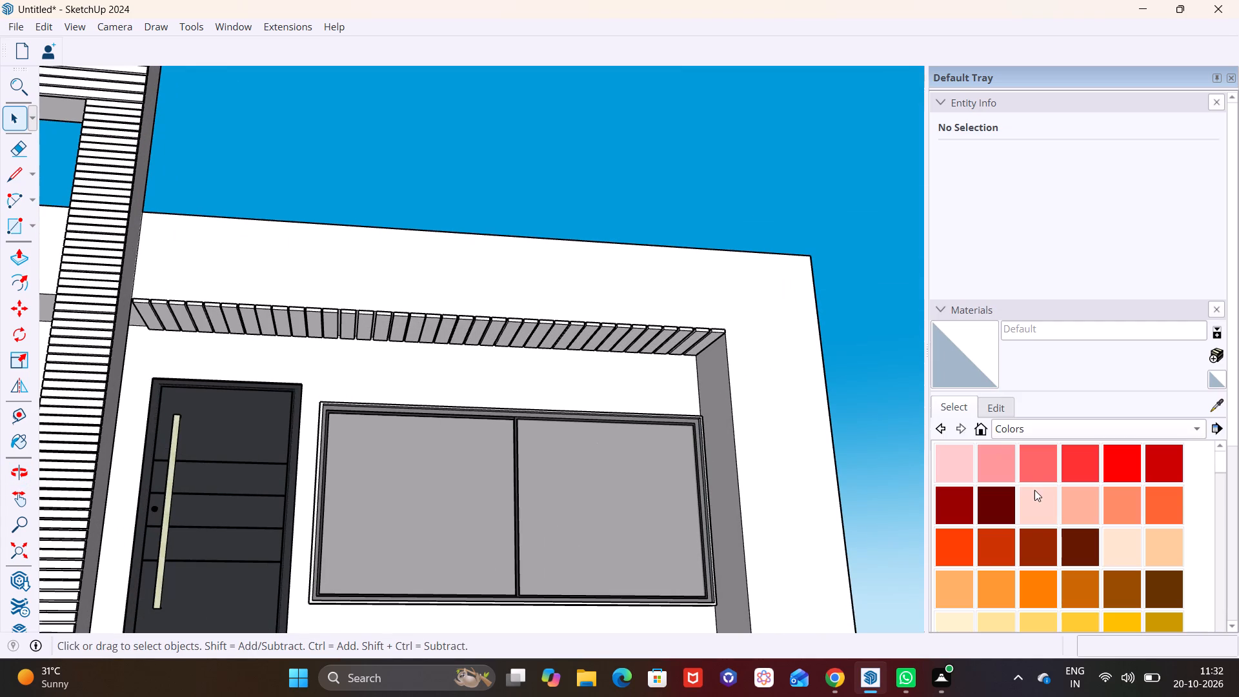
scroll(1040, 547, down, 2)
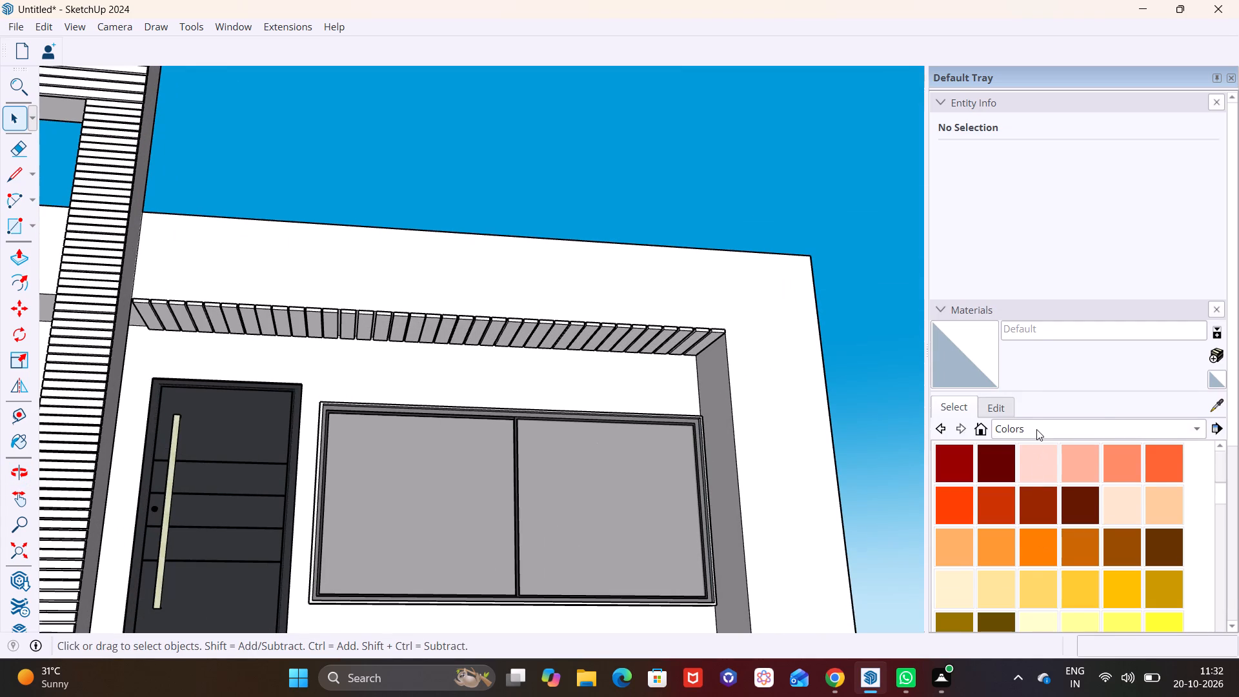
click(1036, 429)
click(1034, 591)
click(1028, 460)
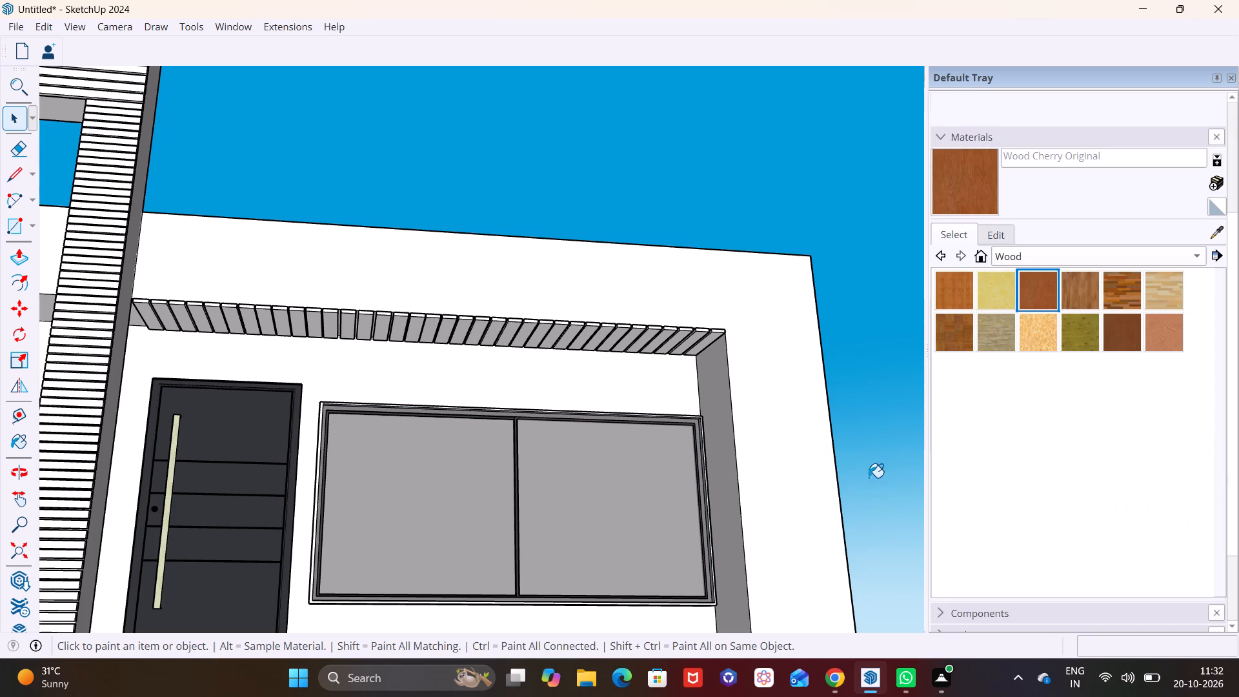
click(519, 336)
click(507, 334)
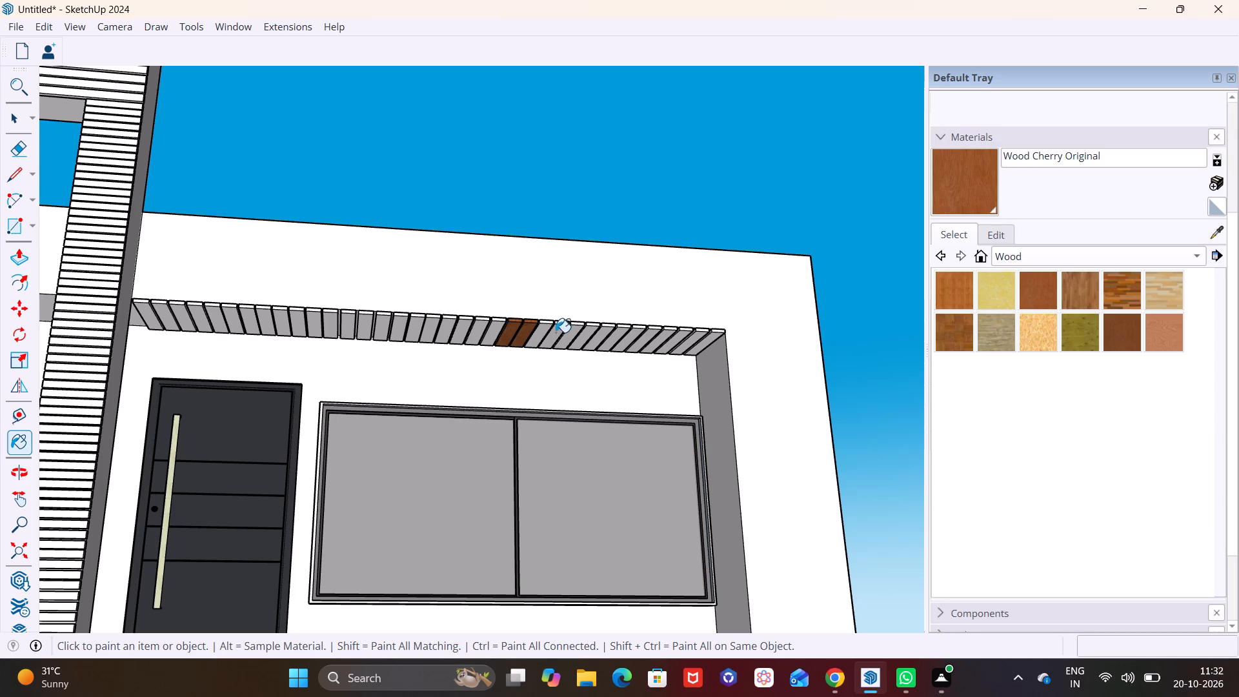
click(544, 329)
click(563, 328)
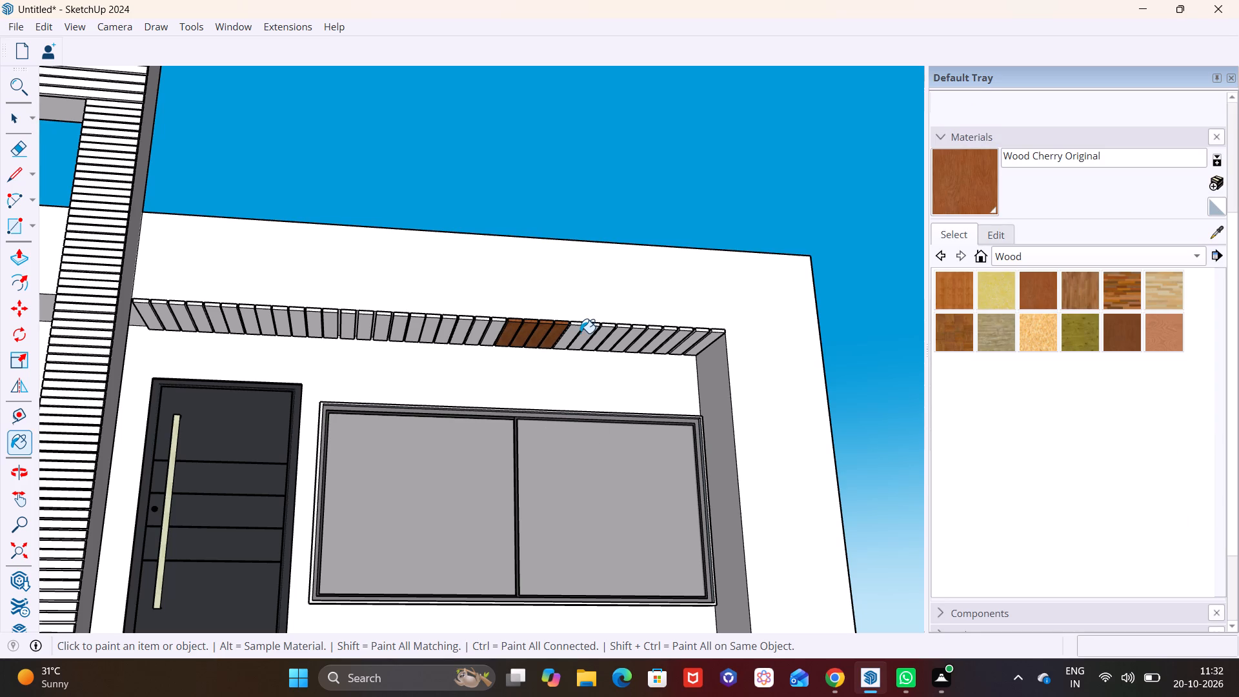
click(576, 331)
click(590, 331)
Paint the remaining slats above the window, out to the recess's outer end wall, with Wood Cherry Original.
scroll(598, 330, up, 8)
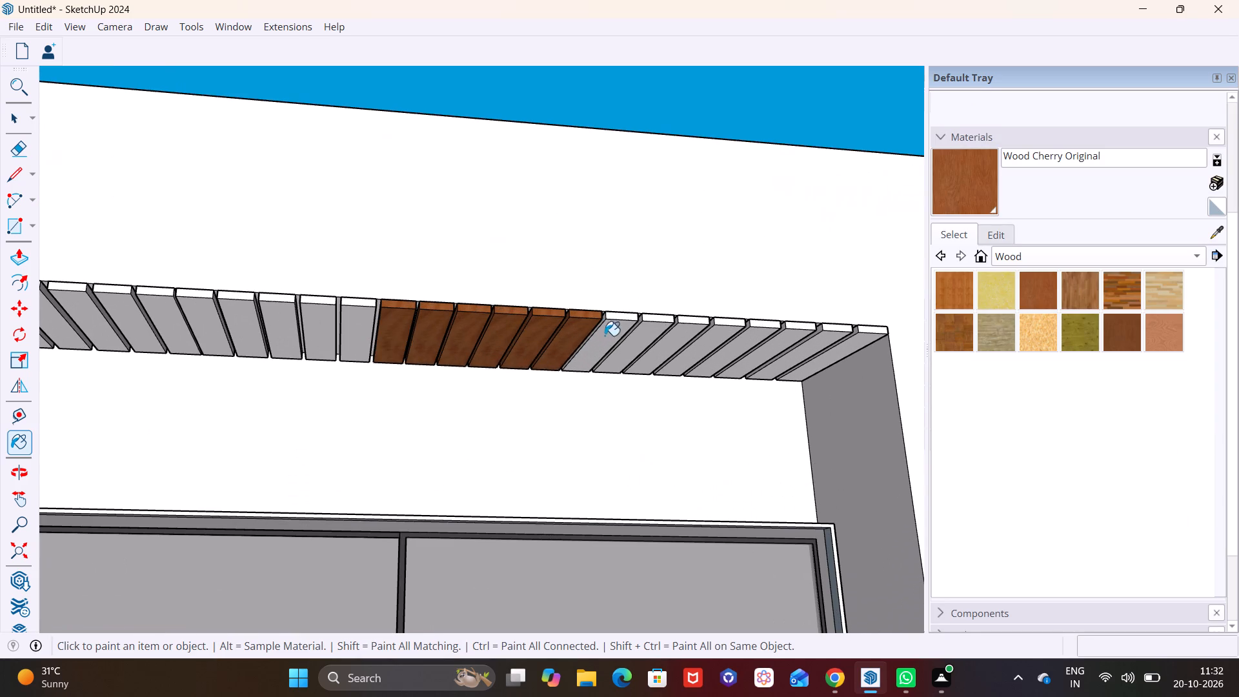
click(612, 331)
click(652, 327)
click(680, 330)
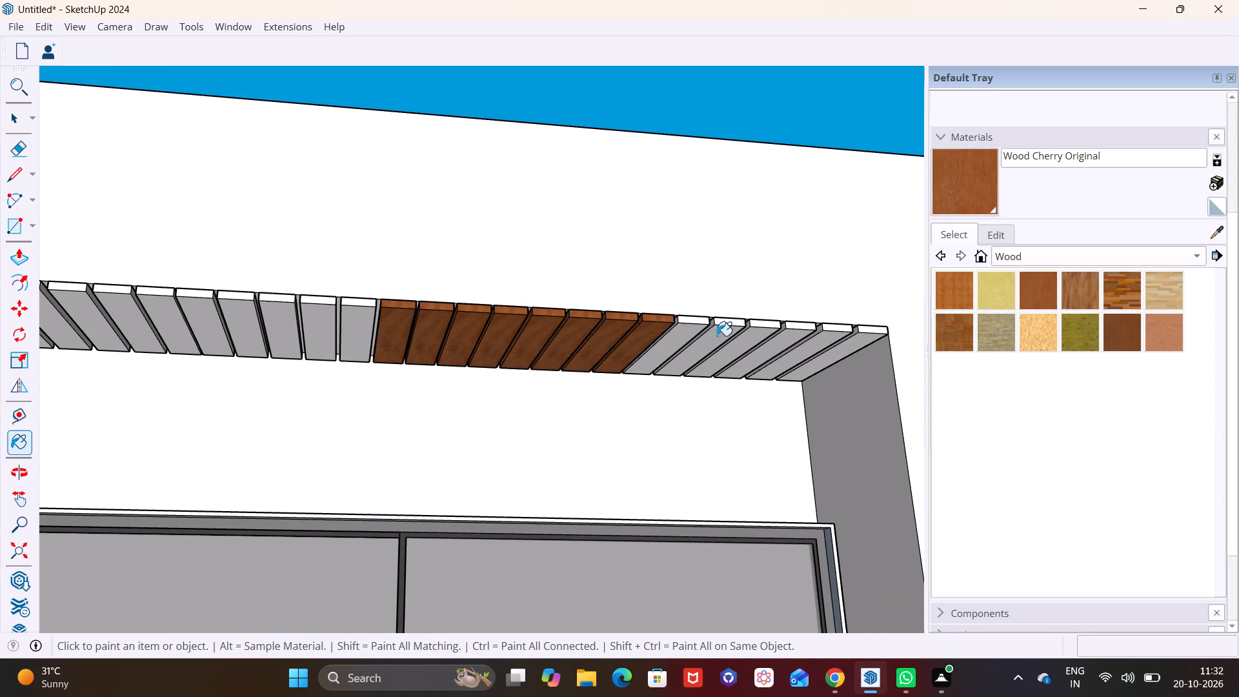
click(725, 334)
click(758, 332)
click(804, 337)
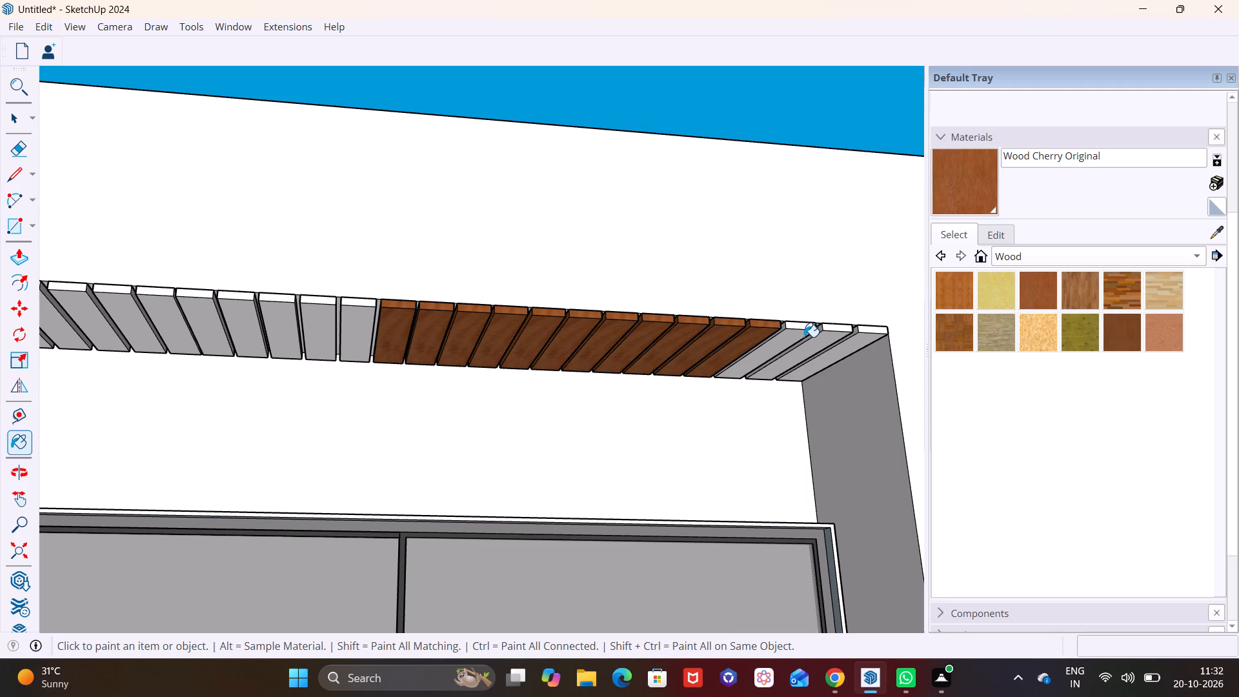
click(794, 331)
click(826, 331)
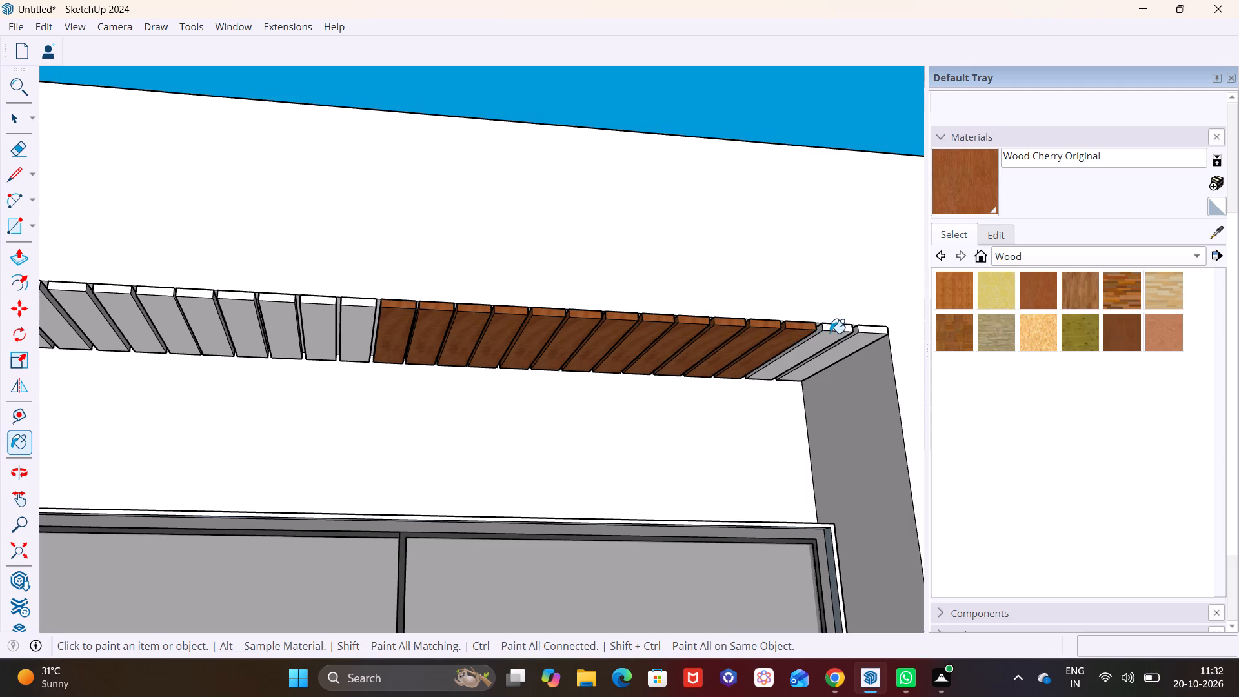
click(830, 333)
click(869, 338)
Paint the next eight unpainted slats toward the slatted tower with Wood Cherry Original.
click(374, 312)
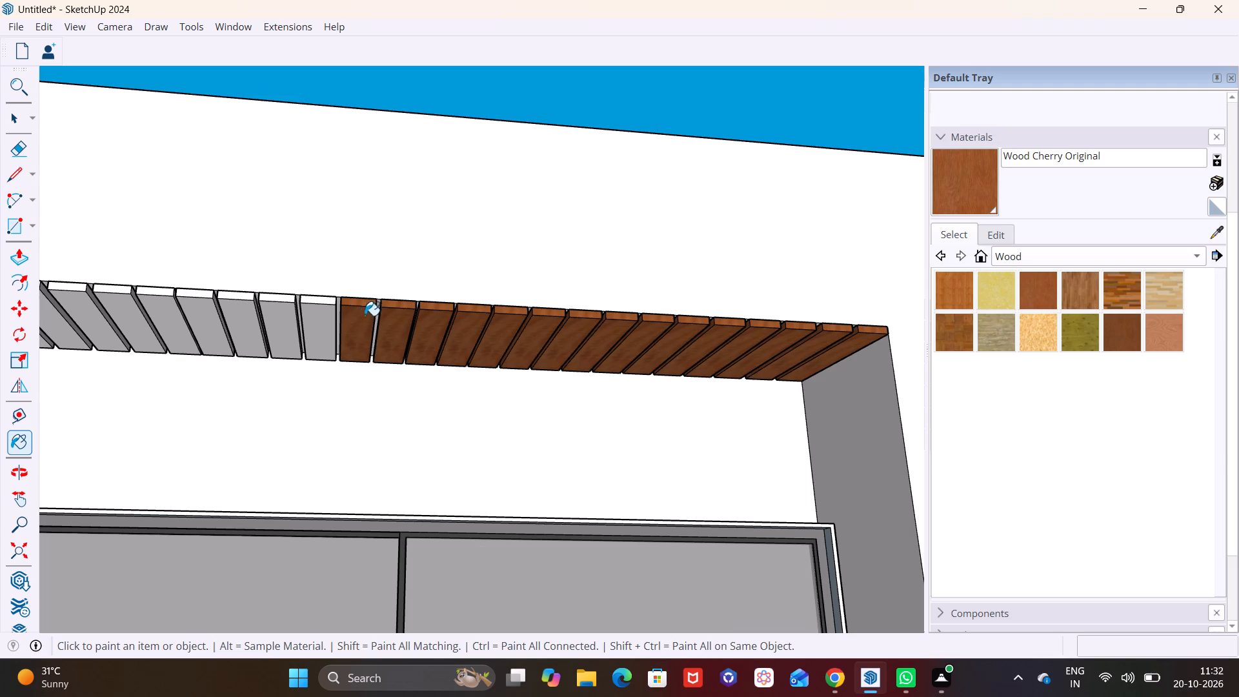
click(320, 321)
click(282, 318)
click(241, 317)
click(209, 317)
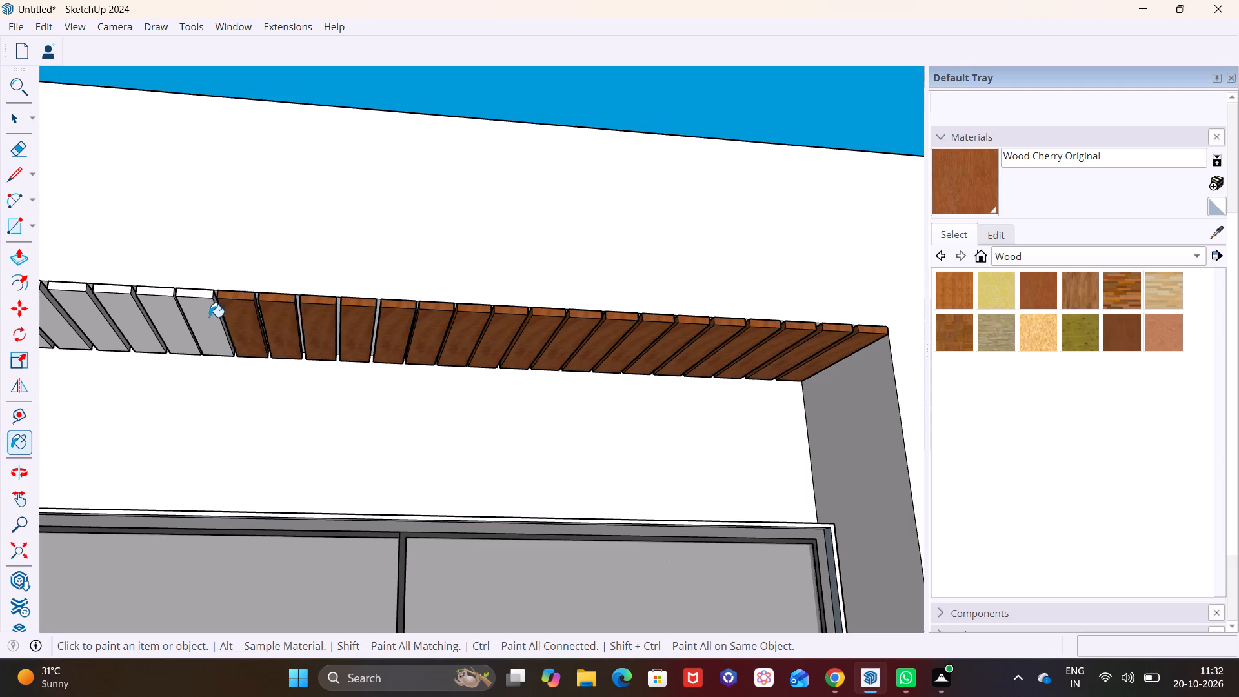
click(168, 314)
click(117, 314)
click(85, 311)
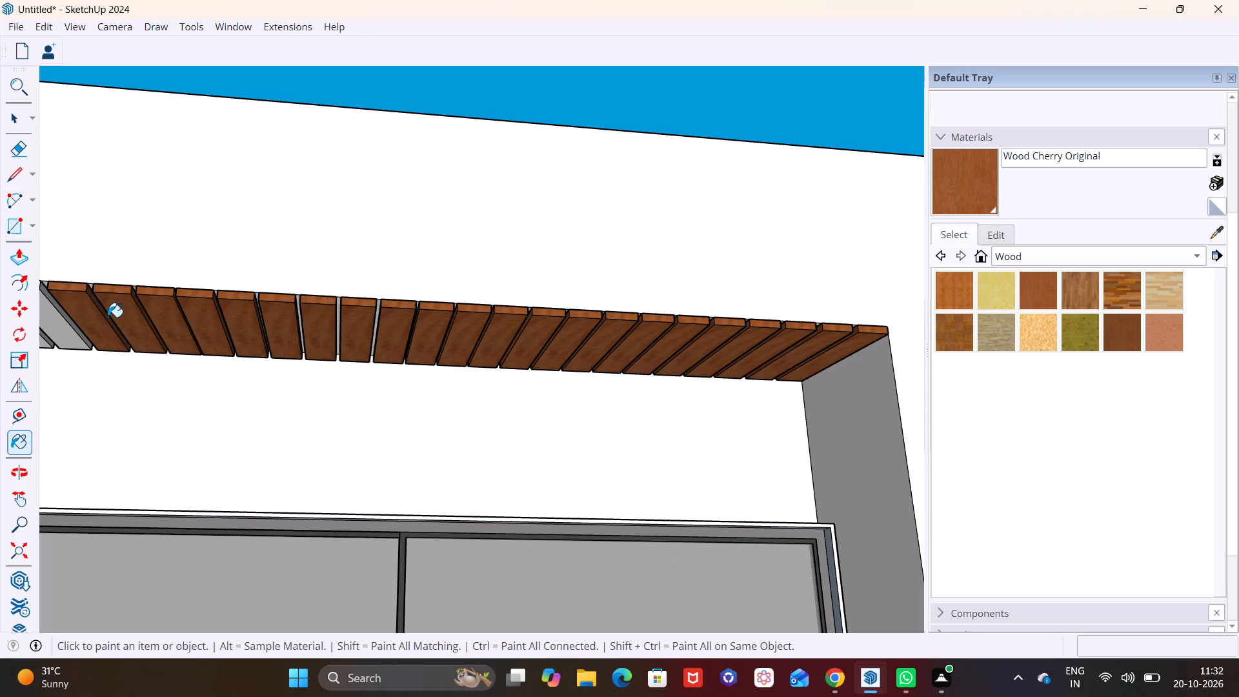
Continue applying Wood Cherry Original to the ceiling slats from the window toward the door, leaving only those beside the tower.
scroll(116, 323, down, 2)
middle_drag(132, 332, 487, 358)
click(437, 328)
click(402, 332)
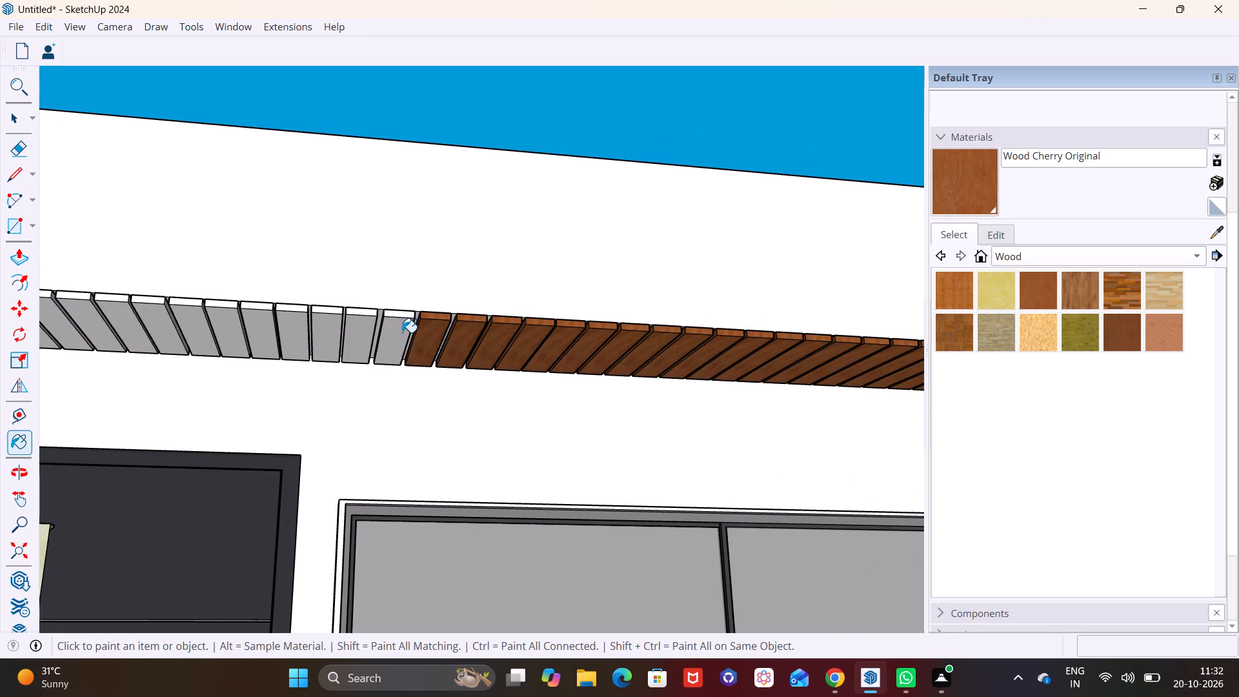
click(358, 328)
click(337, 329)
click(294, 331)
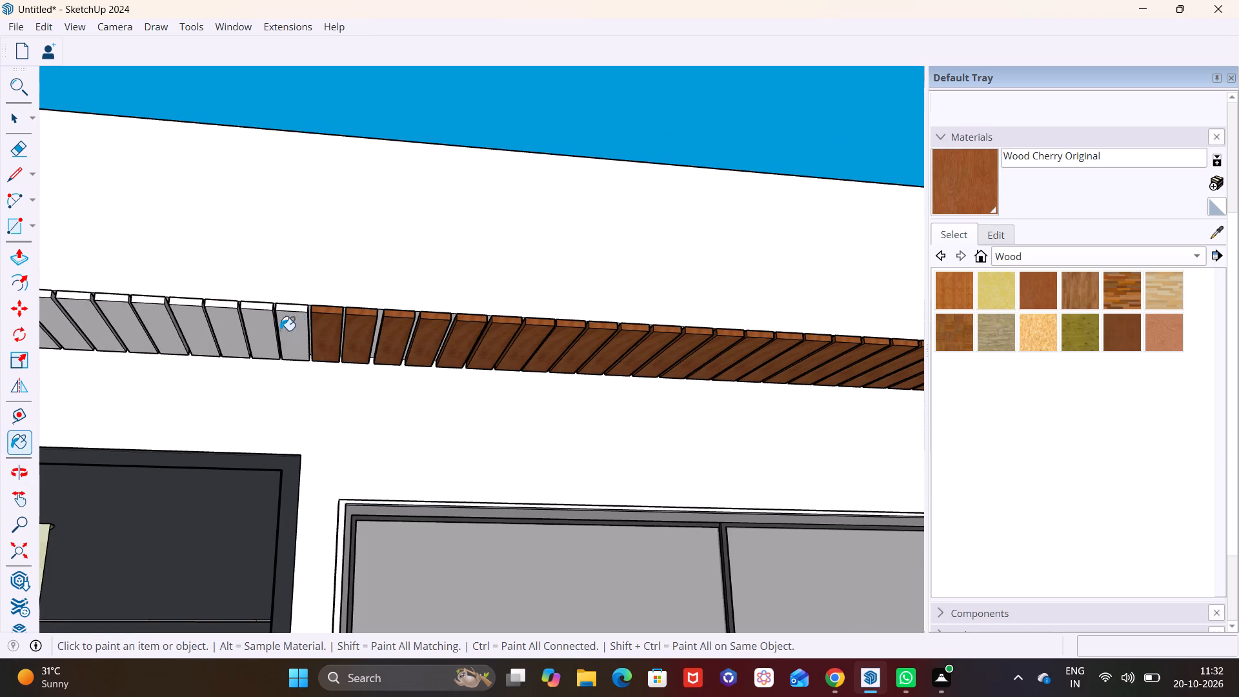
click(256, 326)
click(213, 323)
click(182, 323)
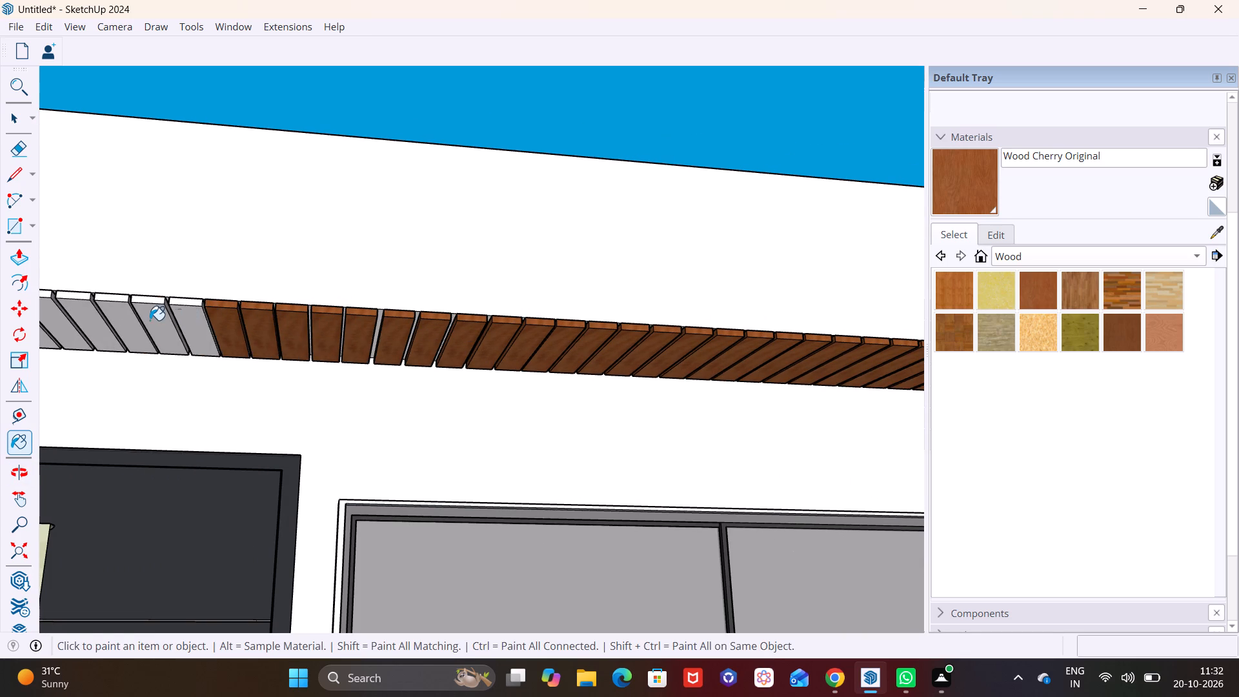
click(150, 320)
click(121, 322)
Paint the last four ceiling slats beside the tower with Wood Cherry Original and leave the Paint Bucket tool.
scroll(150, 332, down, 3)
shift+middle_drag(182, 342, 563, 345)
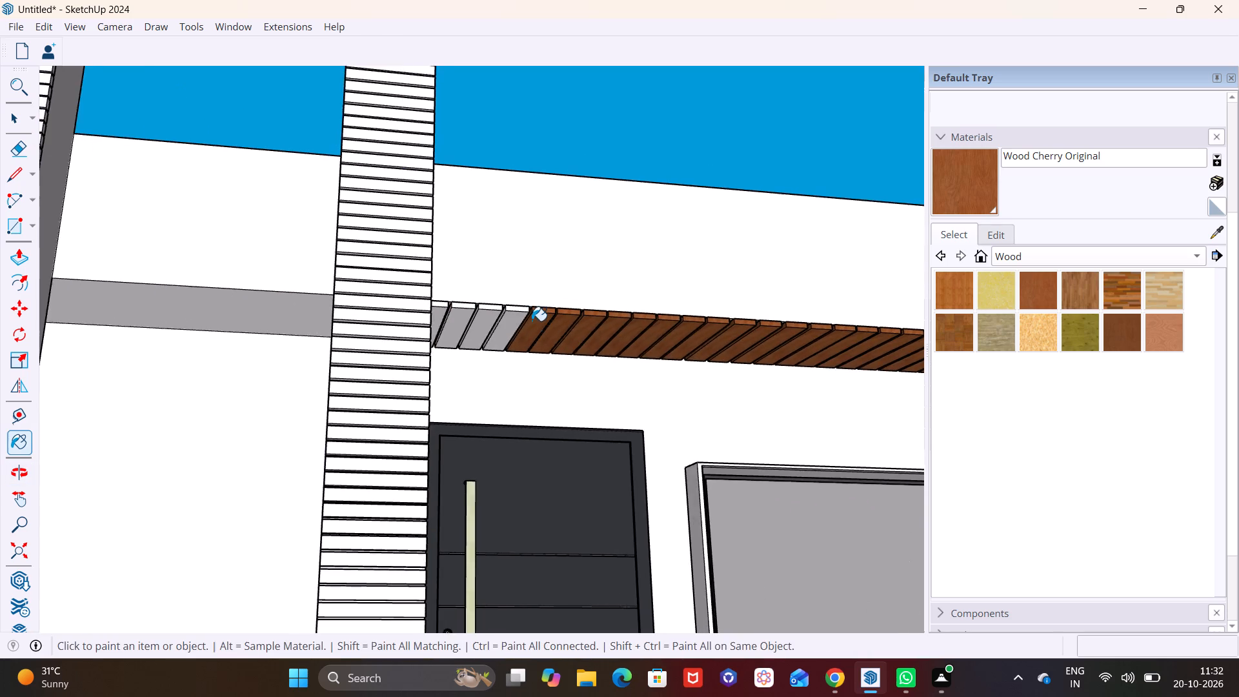
scroll(531, 320, up, 3)
click(505, 328)
click(474, 327)
click(430, 325)
middle_drag(494, 335, 482, 337)
scroll(494, 335, up, 1)
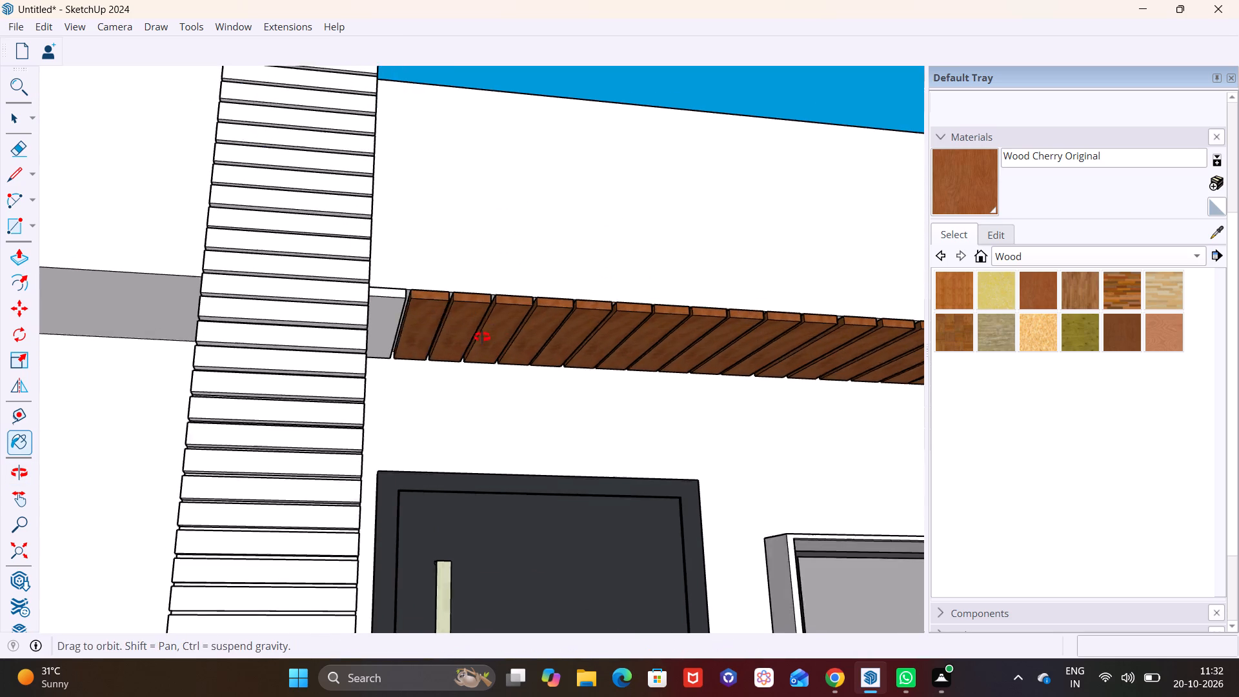
middle_drag(482, 337, 449, 338)
click(392, 324)
scroll(495, 339, down, 9)
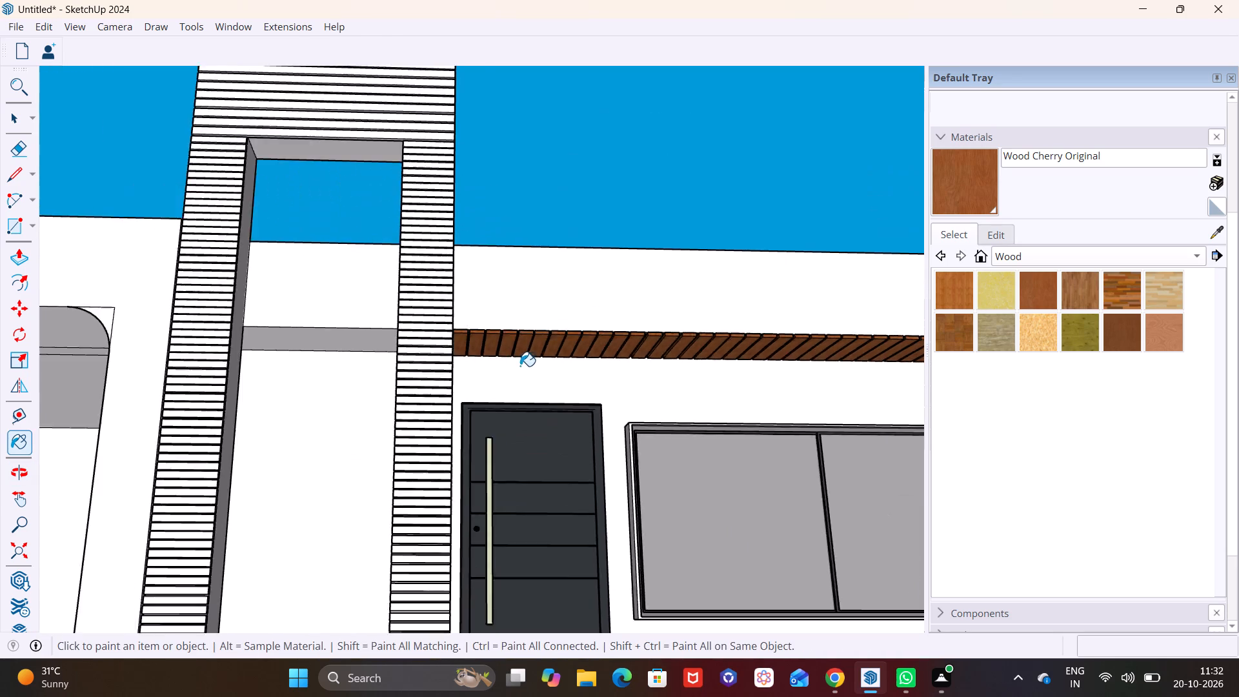
scroll(520, 366, down, 4)
key(space)
click(750, 272)
Push/Pull the narrow blue-grey vertical face beside the upper balcony's white end wall by about 3".
middle_drag(680, 374, 774, 498)
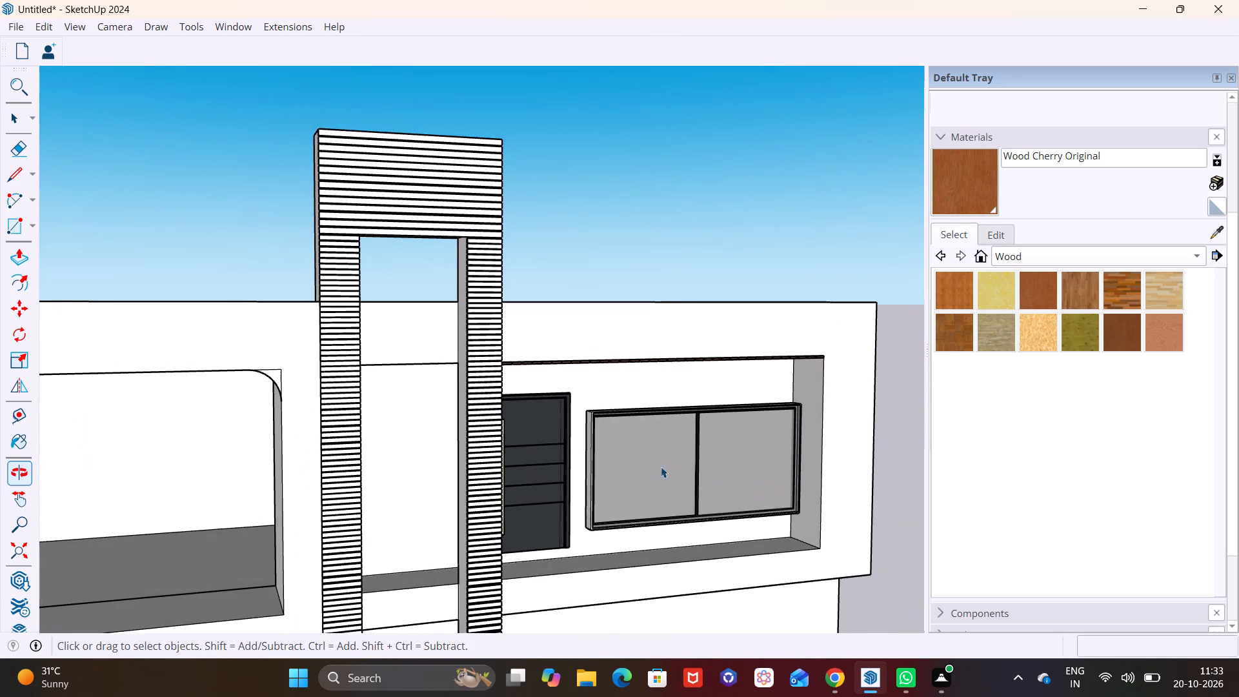
scroll(594, 438, down, 7)
middle_drag(559, 426, 557, 352)
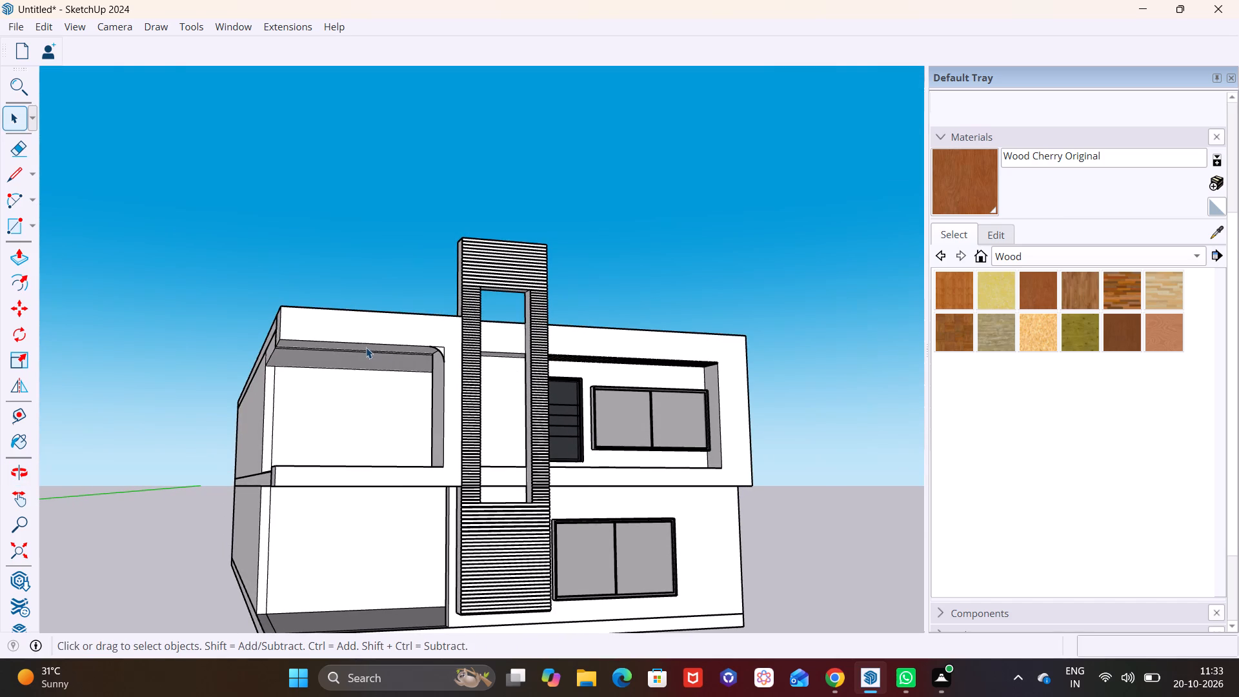
scroll(368, 347, up, 5)
middle_drag(413, 329, 698, 287)
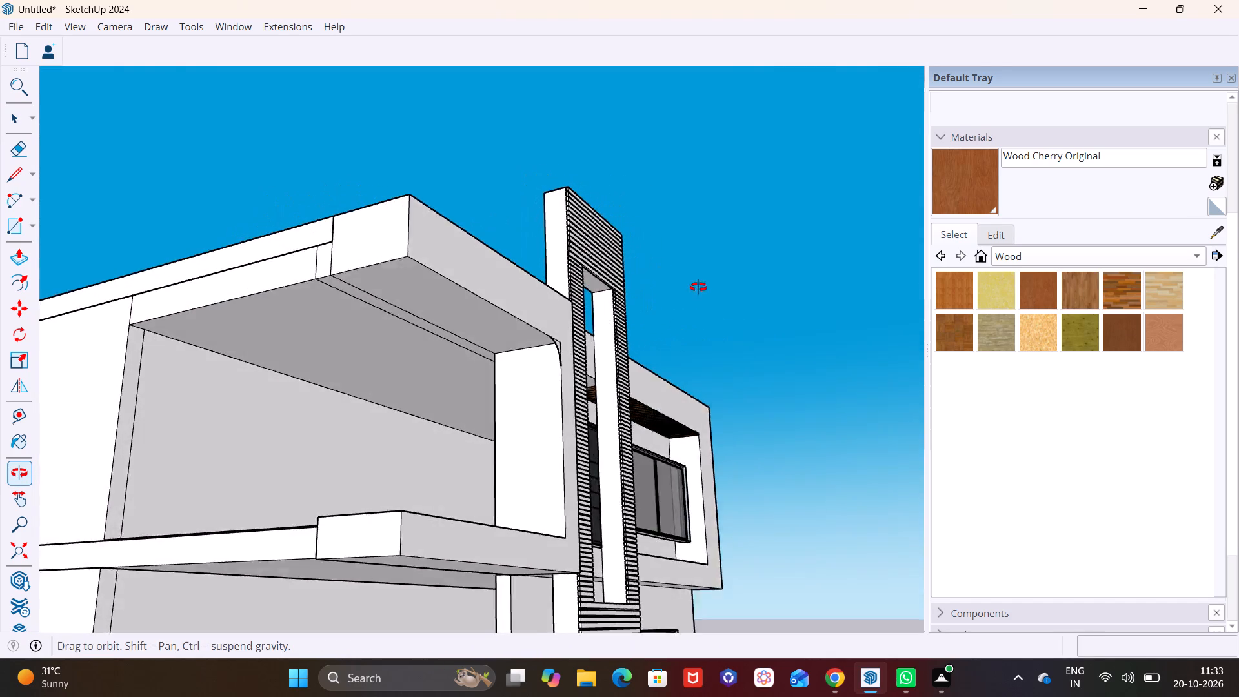
middle_drag(698, 287, 701, 288)
scroll(192, 343, up, 1)
middle_drag(344, 279, 534, 238)
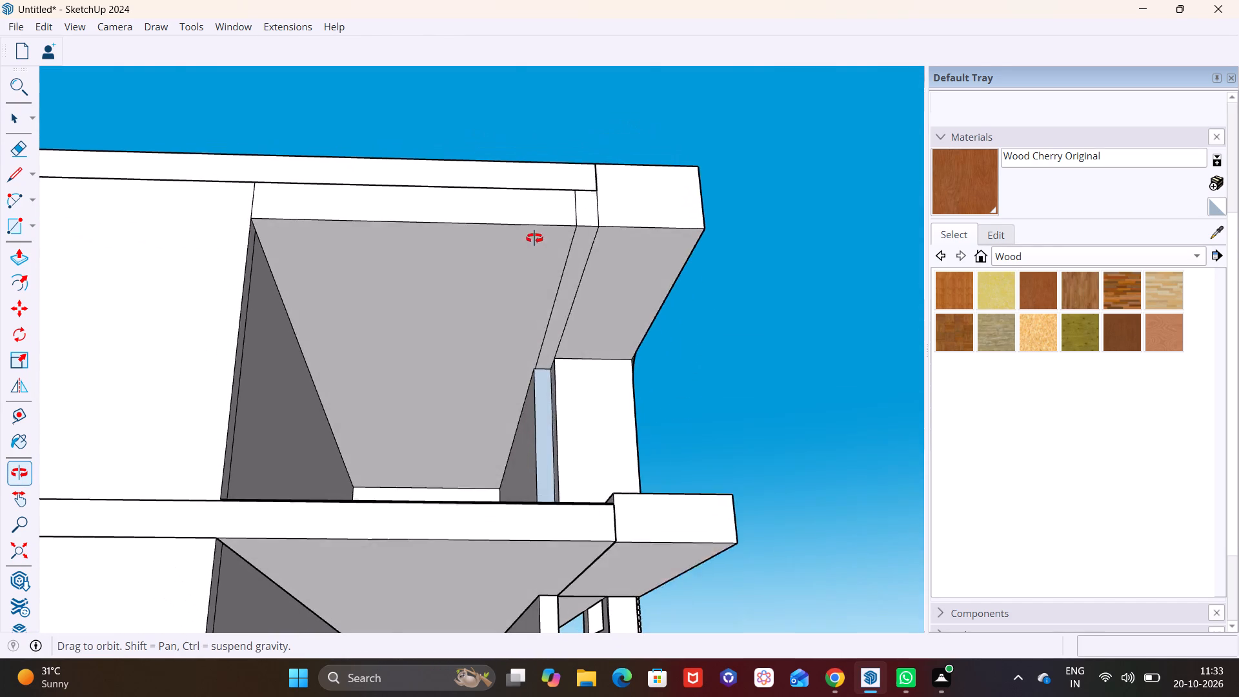
middle_drag(534, 238, 535, 239)
middle_drag(525, 267, 478, 399)
middle_drag(493, 378, 601, 394)
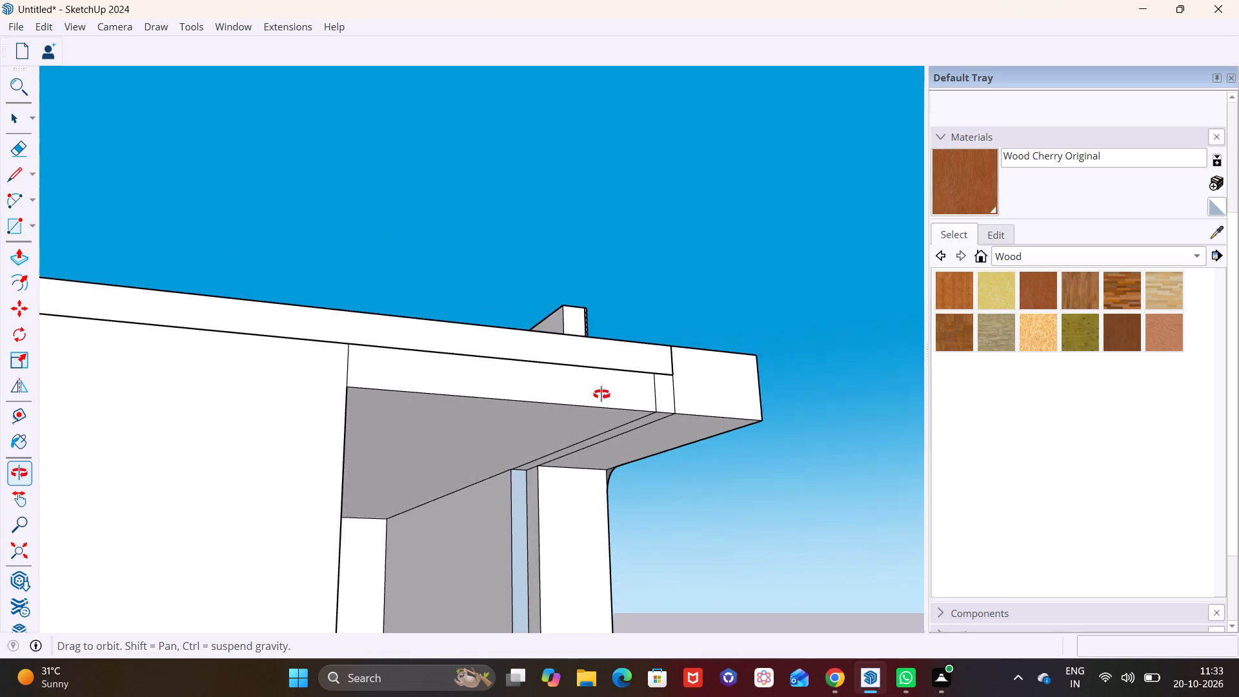
middle_drag(601, 394, 602, 395)
shift+middle_drag(605, 433, 561, 256)
scroll(506, 372, up, 3)
middle_drag(506, 403, 498, 465)
click(479, 484)
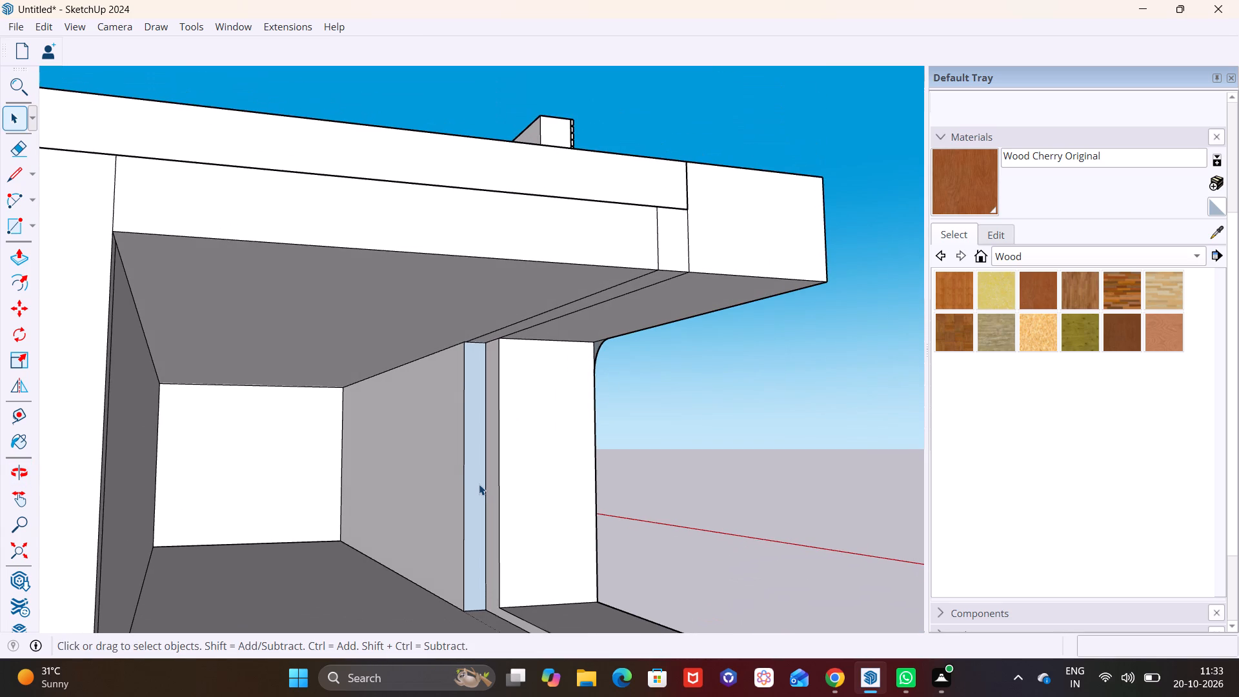
click(13, 256)
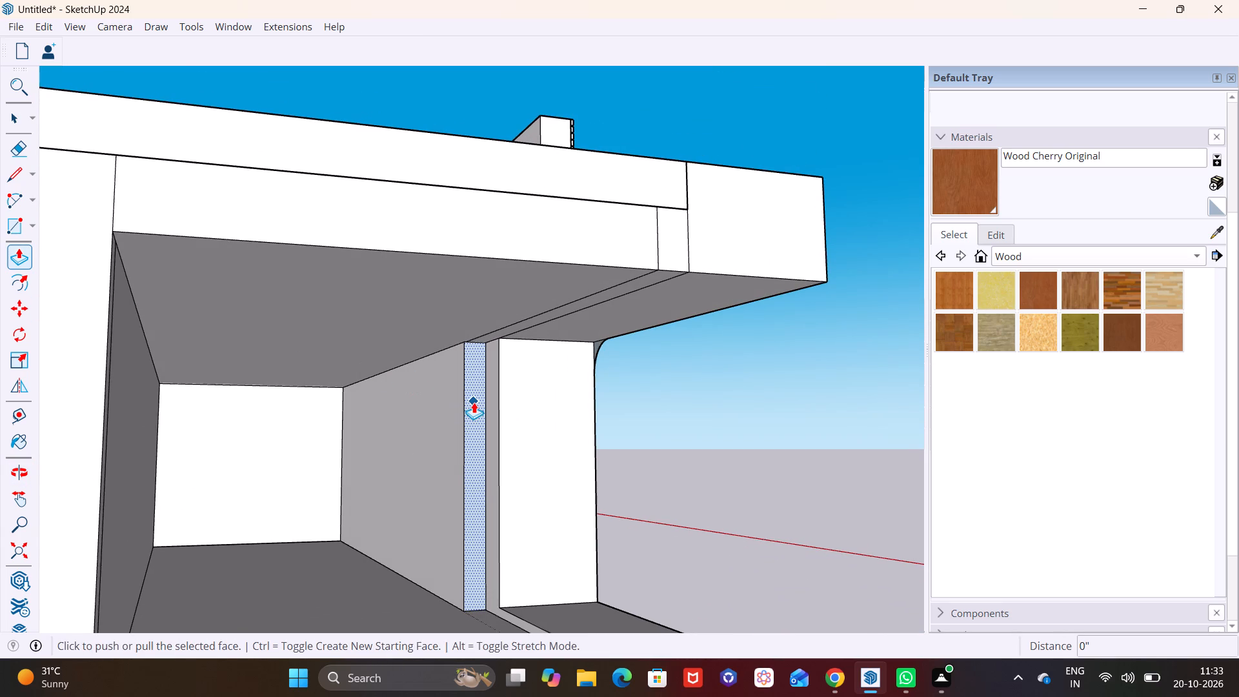
click(474, 402)
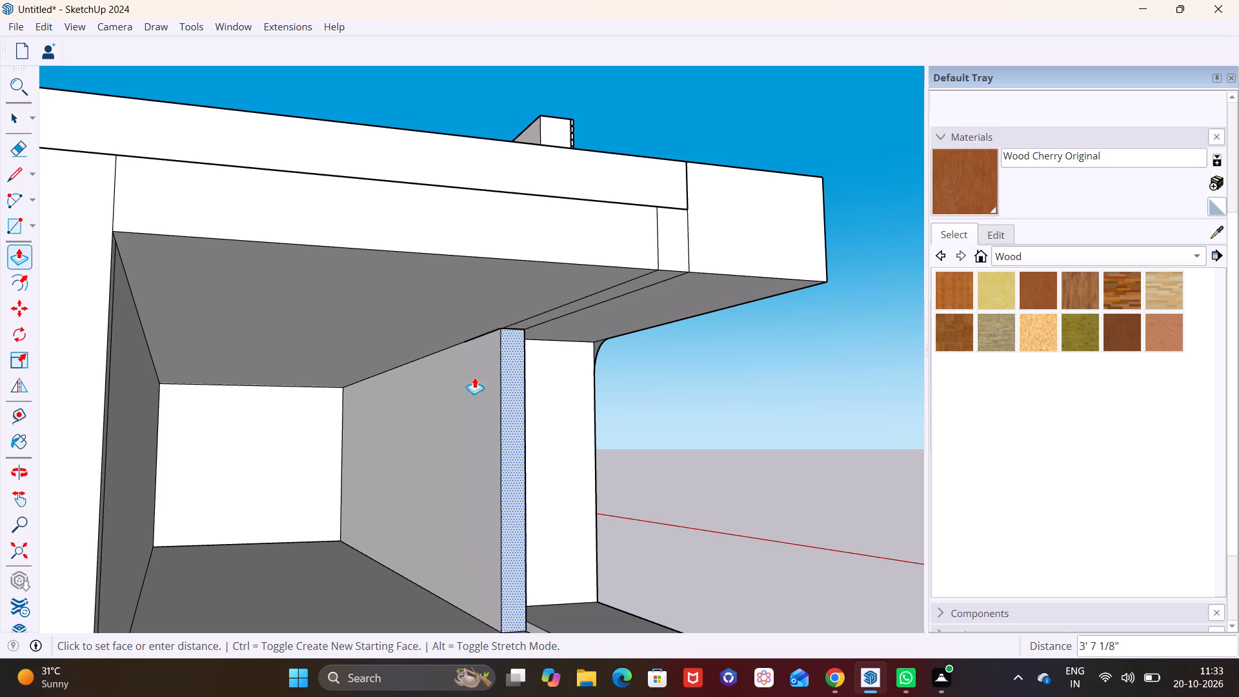
middle_drag(486, 394, 285, 429)
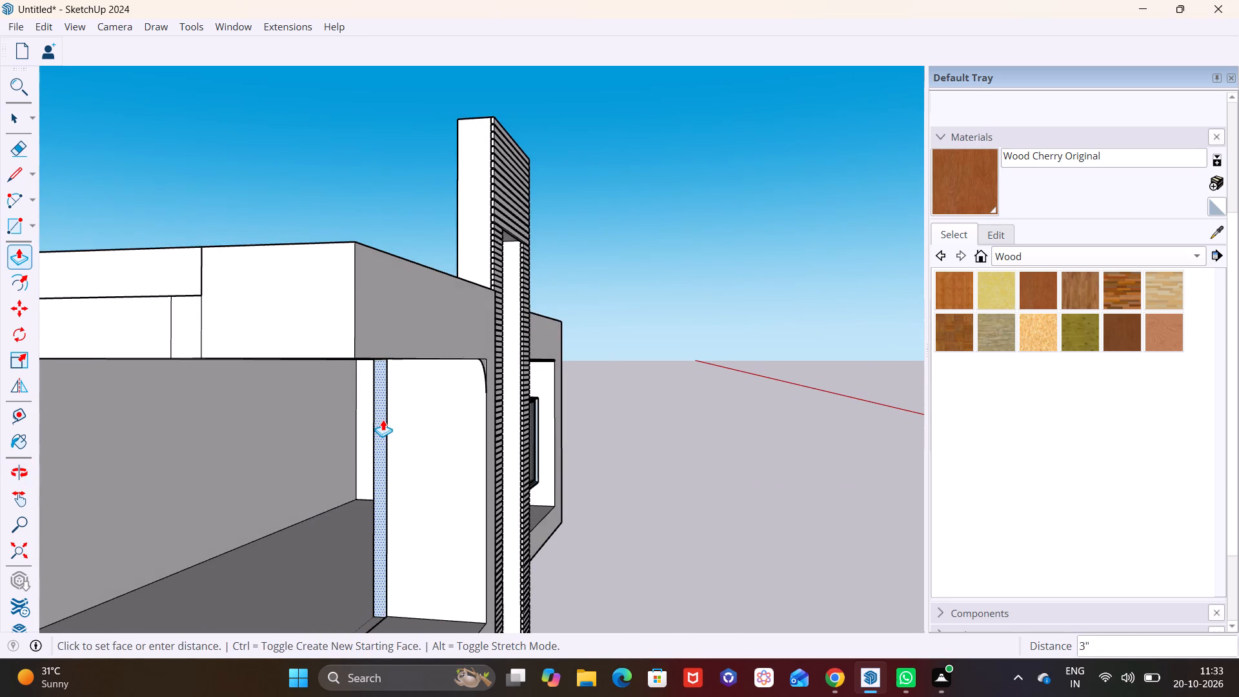
click(383, 419)
key(space)
click(298, 456)
middle_drag(297, 456, 377, 409)
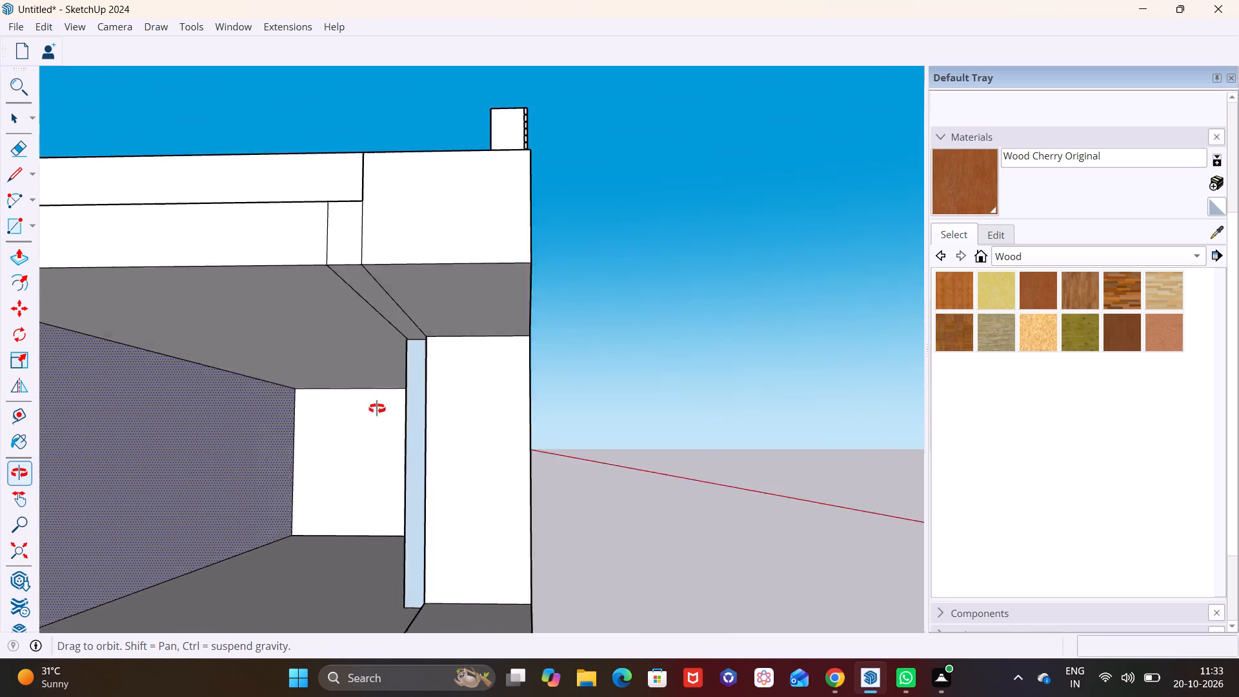
middle_drag(377, 409, 399, 387)
click(754, 413)
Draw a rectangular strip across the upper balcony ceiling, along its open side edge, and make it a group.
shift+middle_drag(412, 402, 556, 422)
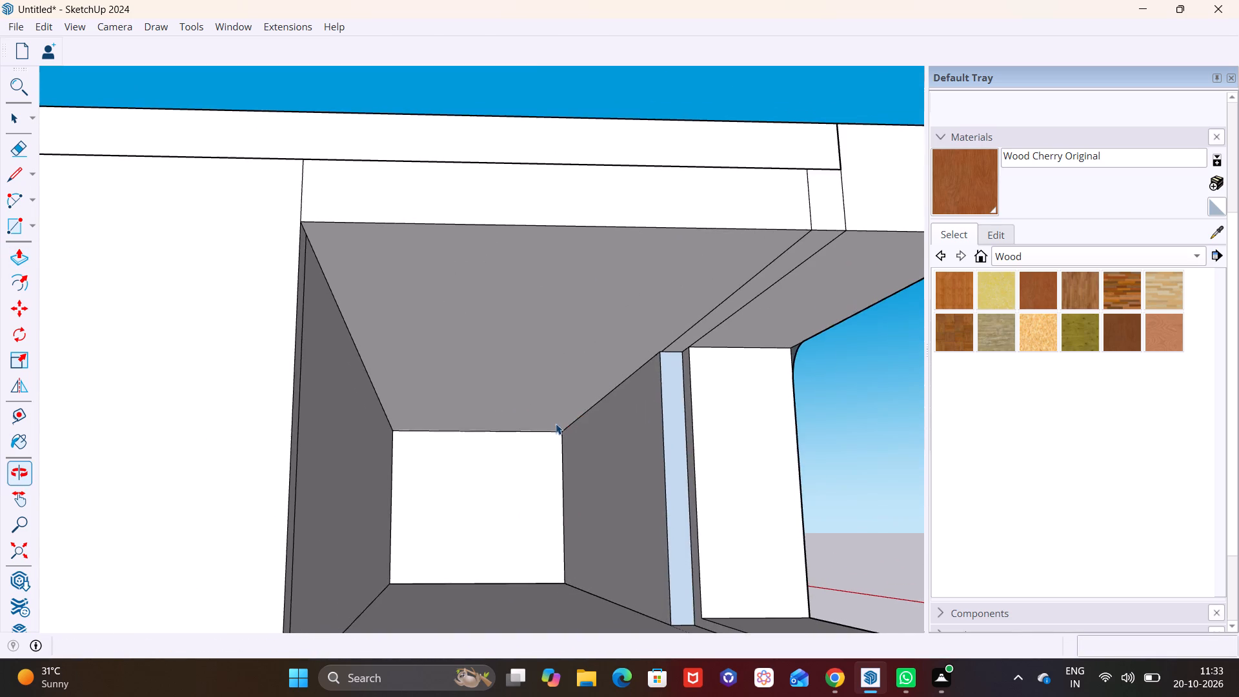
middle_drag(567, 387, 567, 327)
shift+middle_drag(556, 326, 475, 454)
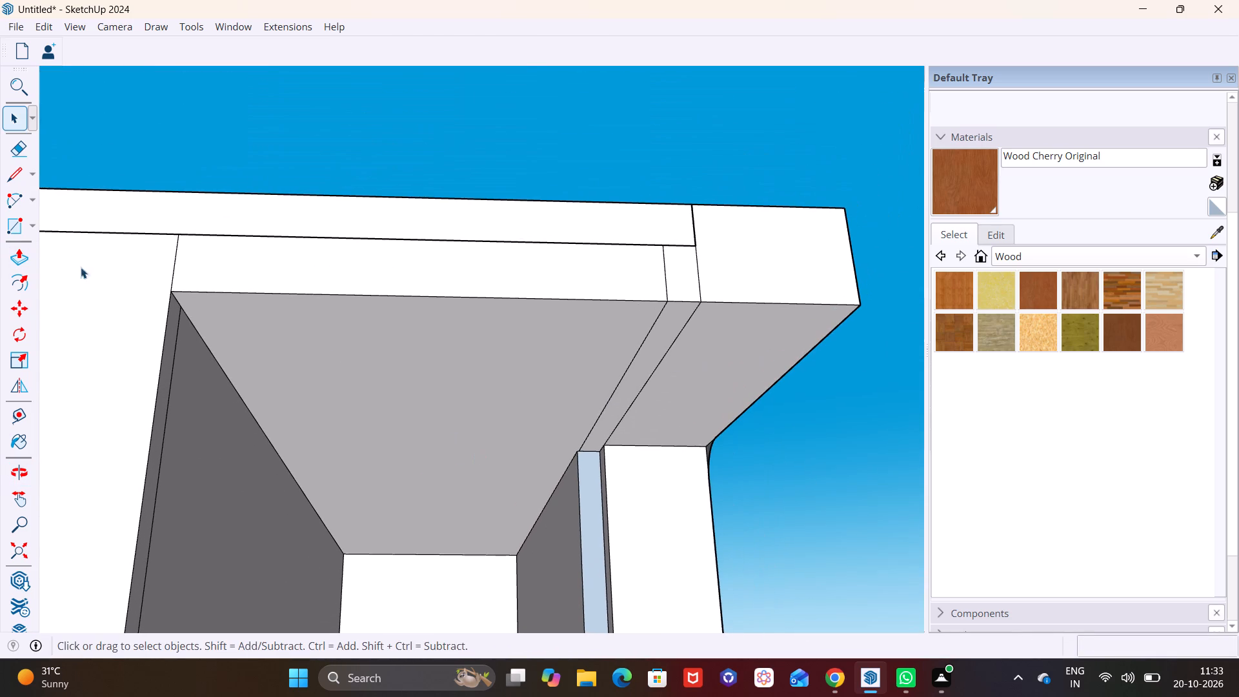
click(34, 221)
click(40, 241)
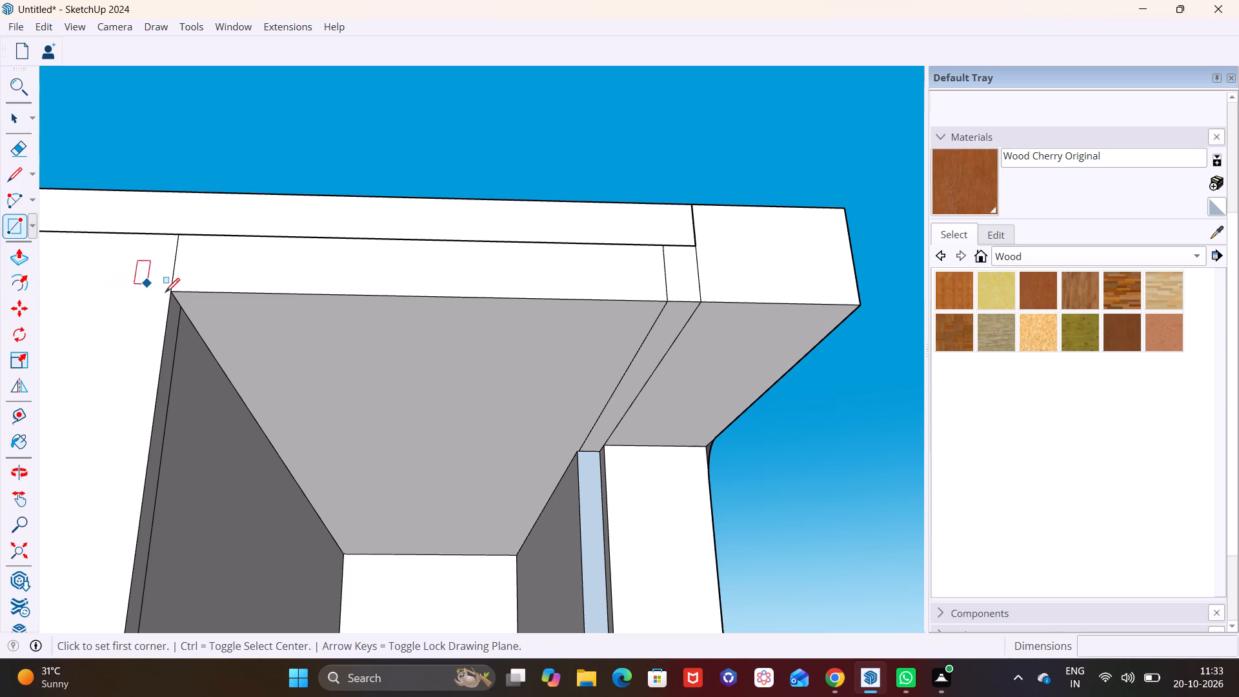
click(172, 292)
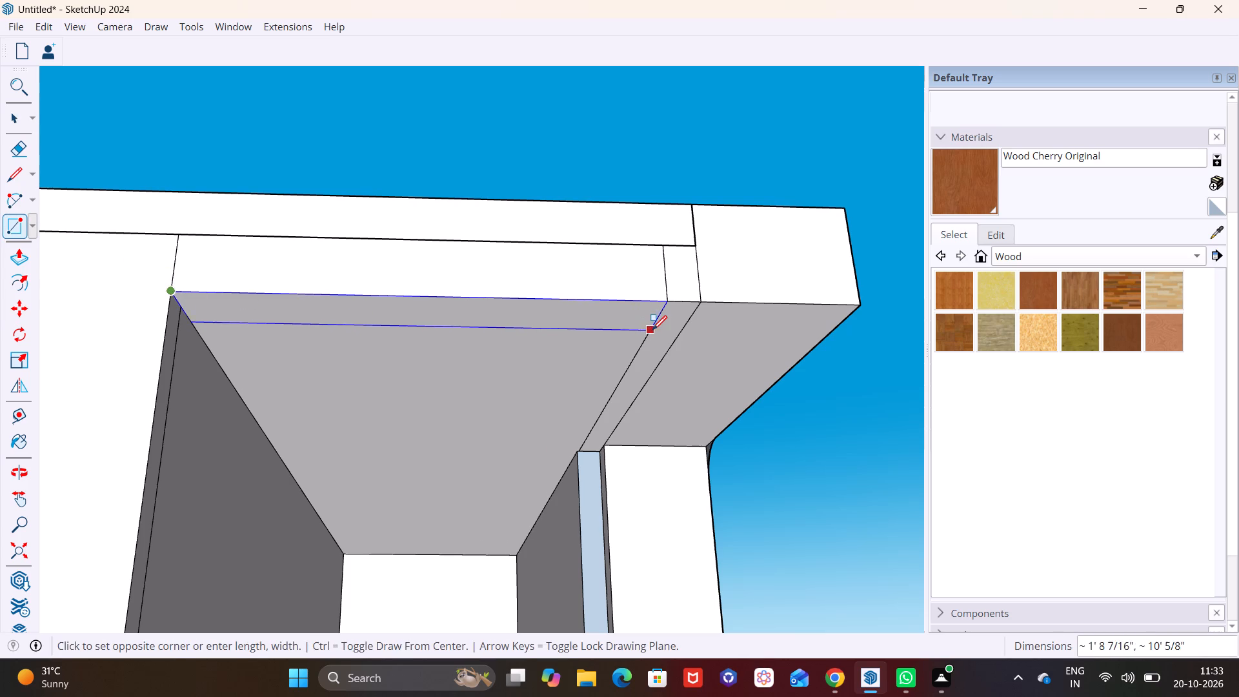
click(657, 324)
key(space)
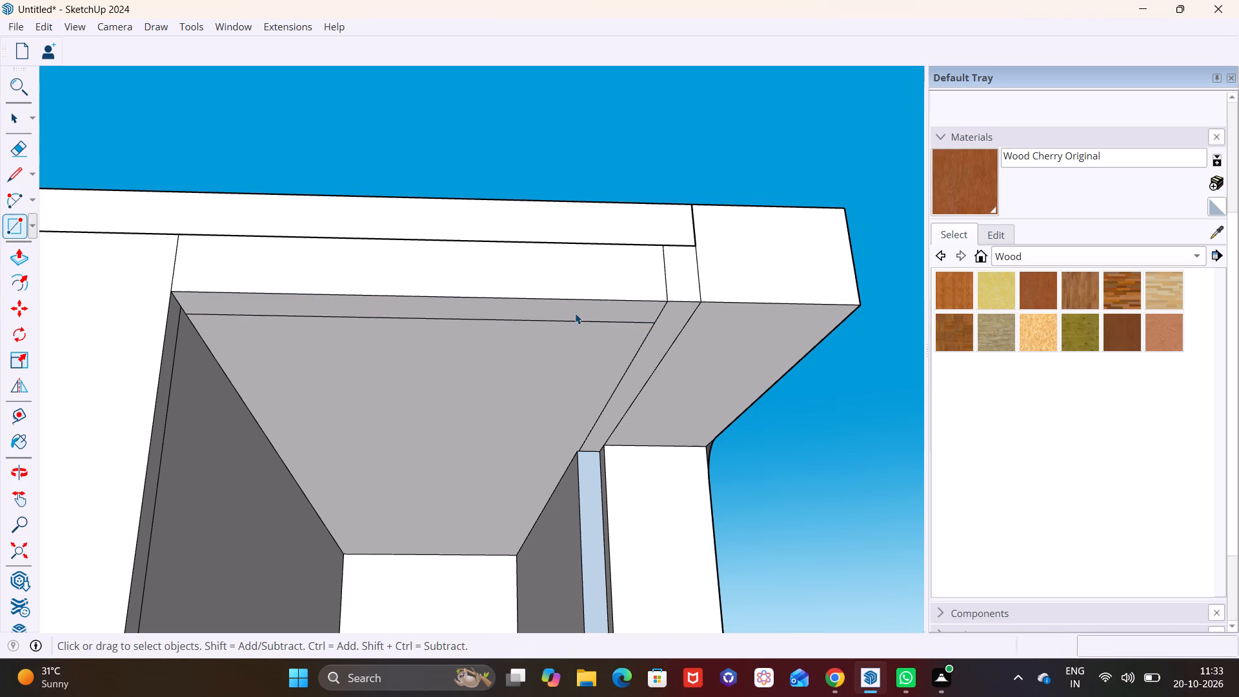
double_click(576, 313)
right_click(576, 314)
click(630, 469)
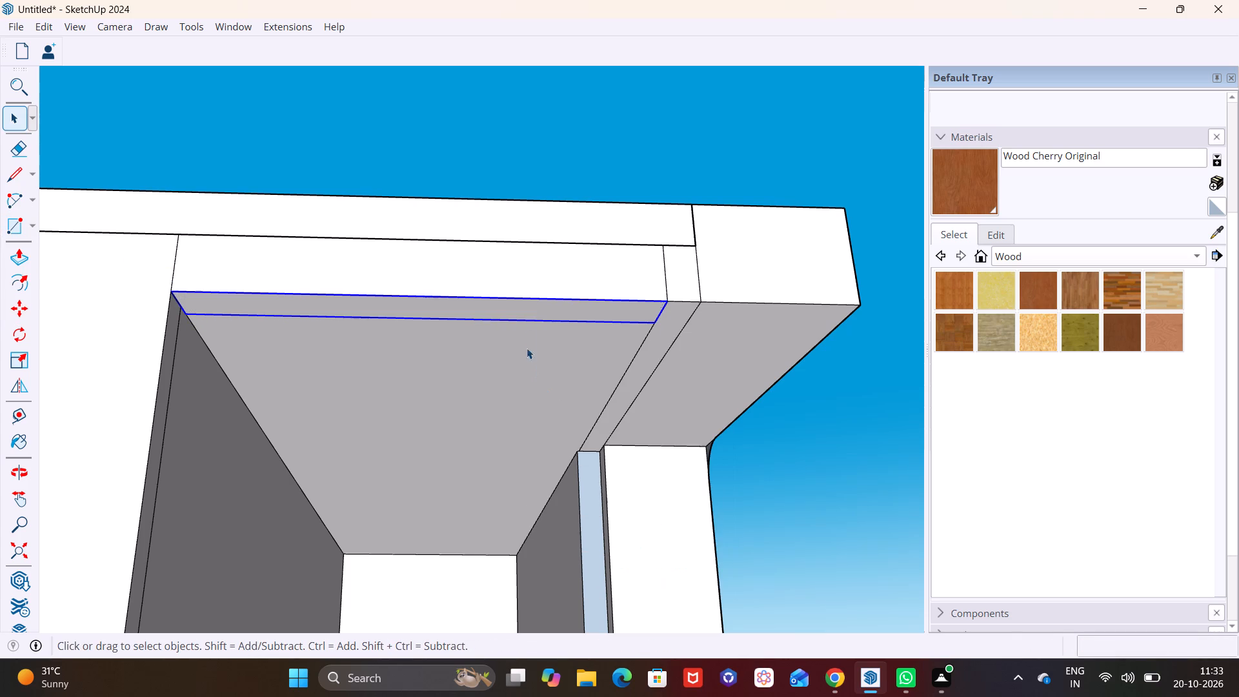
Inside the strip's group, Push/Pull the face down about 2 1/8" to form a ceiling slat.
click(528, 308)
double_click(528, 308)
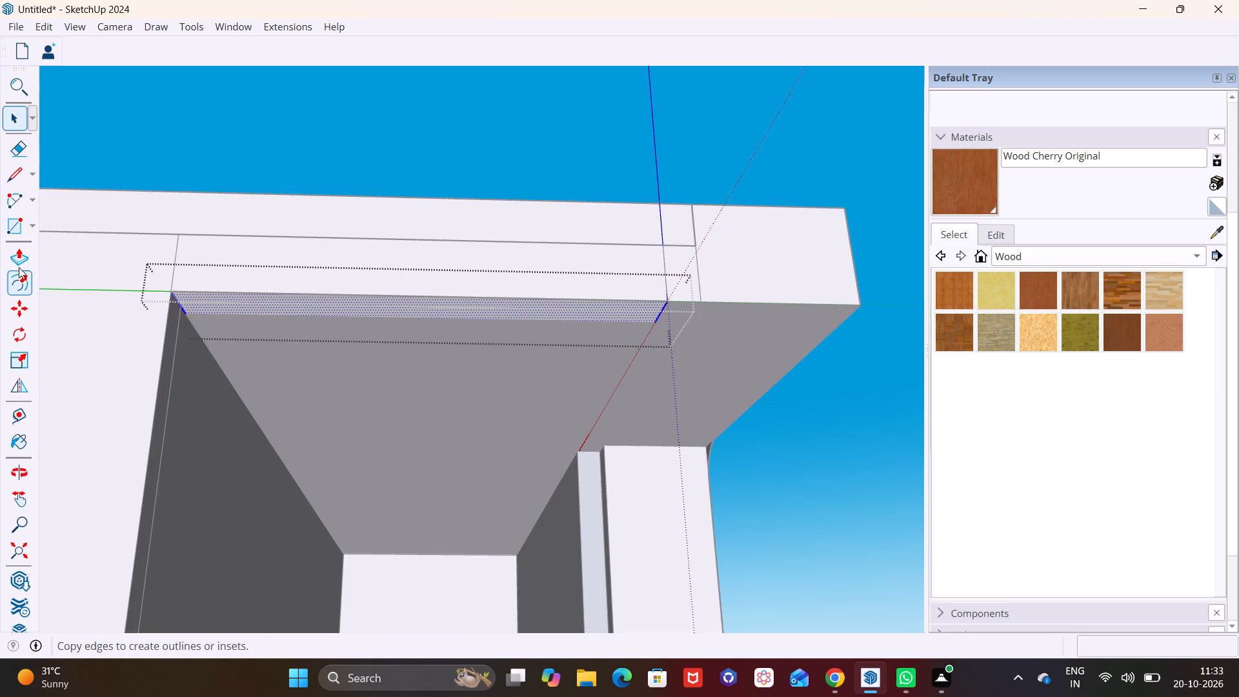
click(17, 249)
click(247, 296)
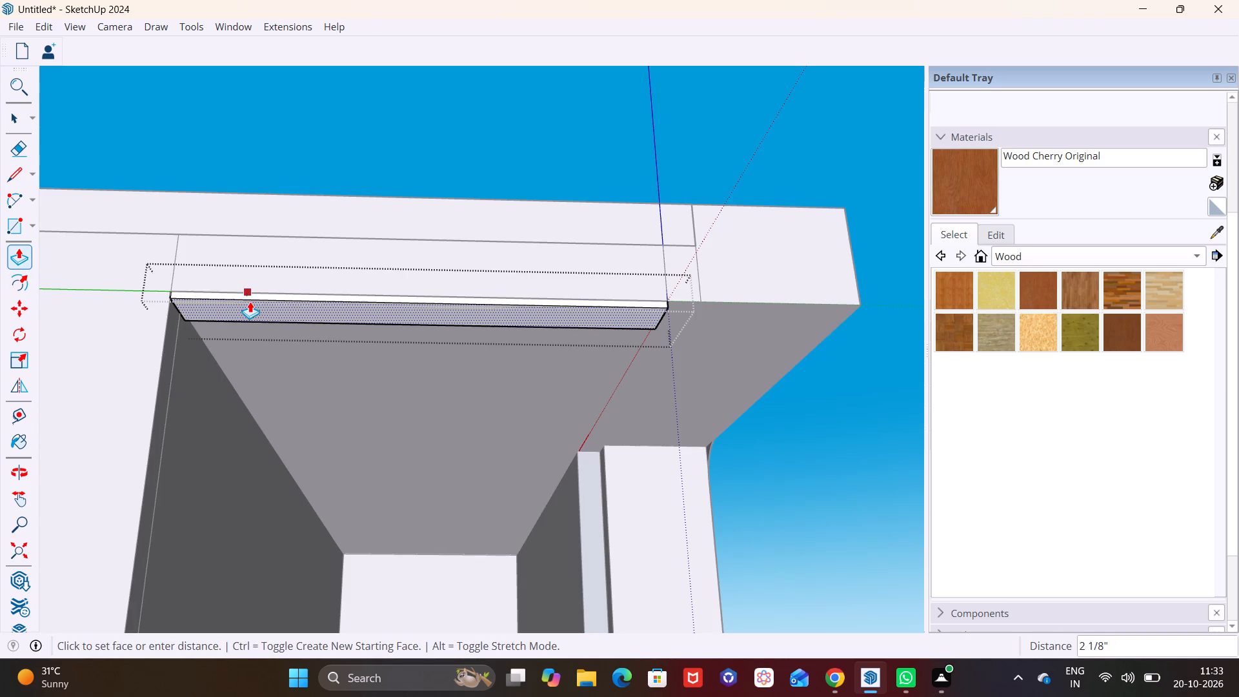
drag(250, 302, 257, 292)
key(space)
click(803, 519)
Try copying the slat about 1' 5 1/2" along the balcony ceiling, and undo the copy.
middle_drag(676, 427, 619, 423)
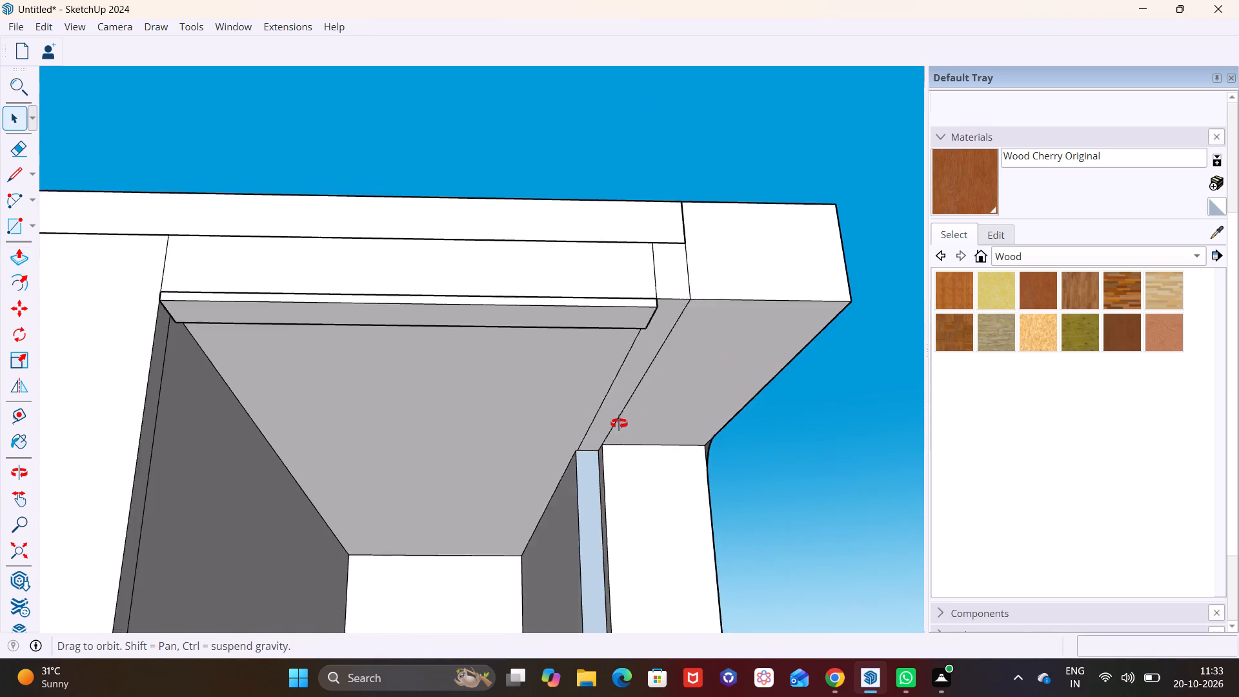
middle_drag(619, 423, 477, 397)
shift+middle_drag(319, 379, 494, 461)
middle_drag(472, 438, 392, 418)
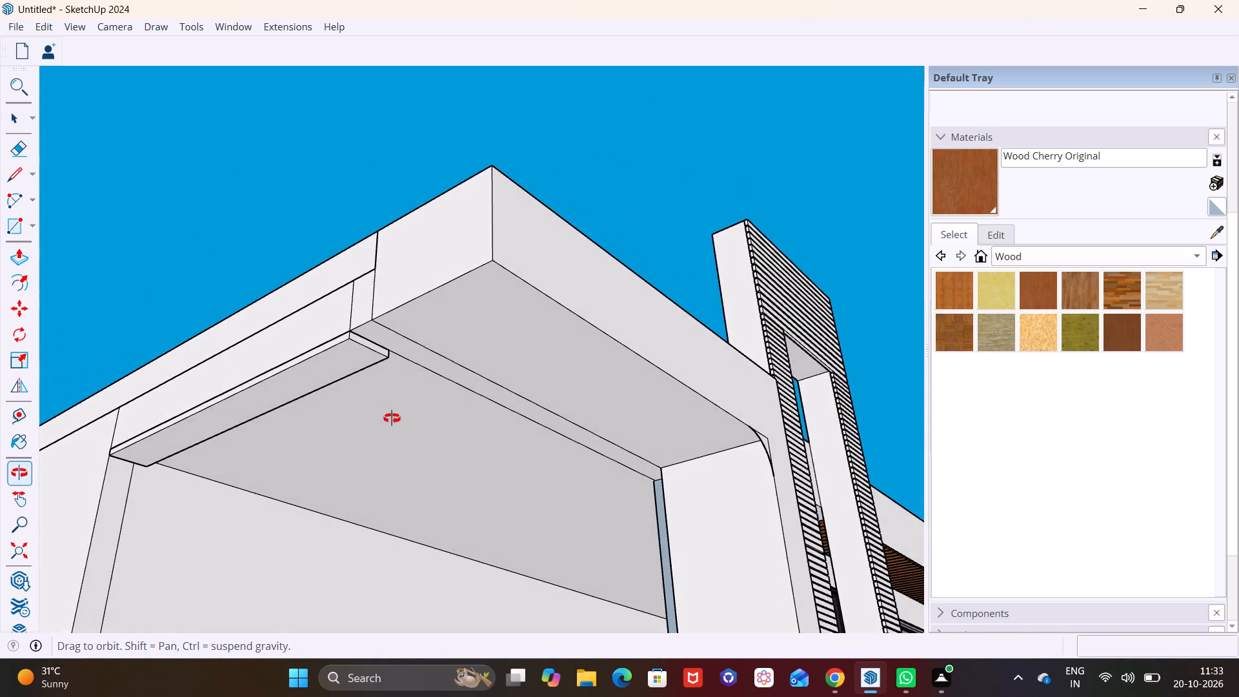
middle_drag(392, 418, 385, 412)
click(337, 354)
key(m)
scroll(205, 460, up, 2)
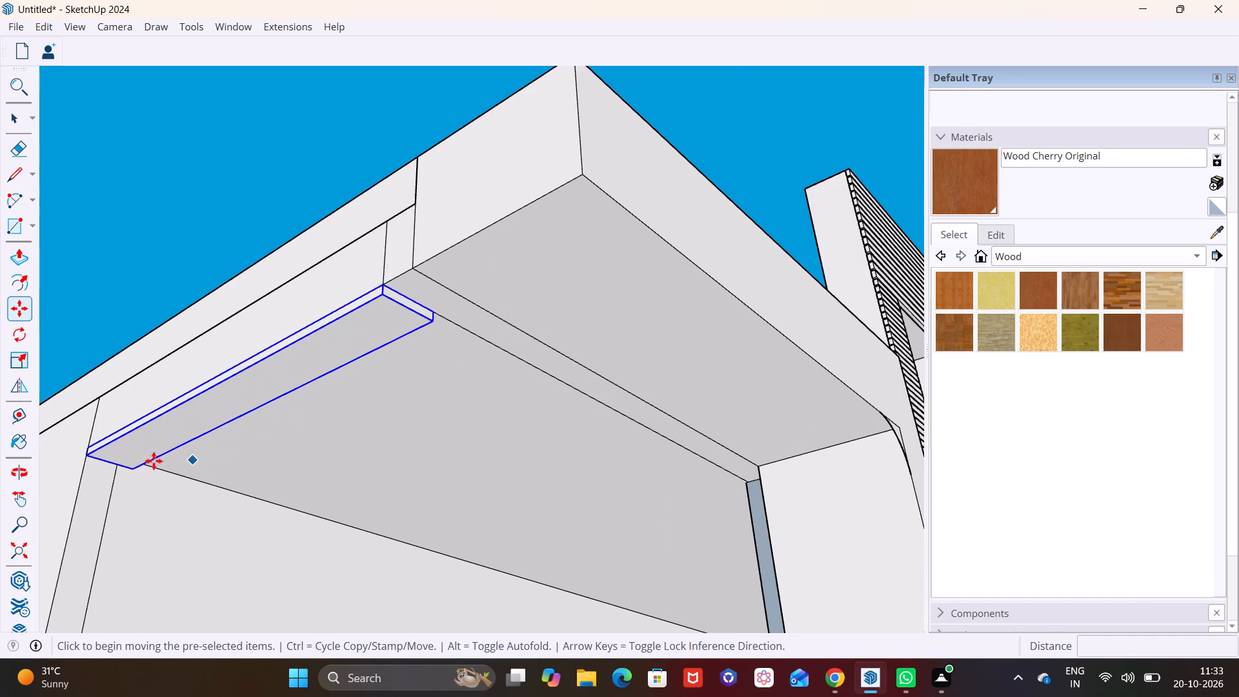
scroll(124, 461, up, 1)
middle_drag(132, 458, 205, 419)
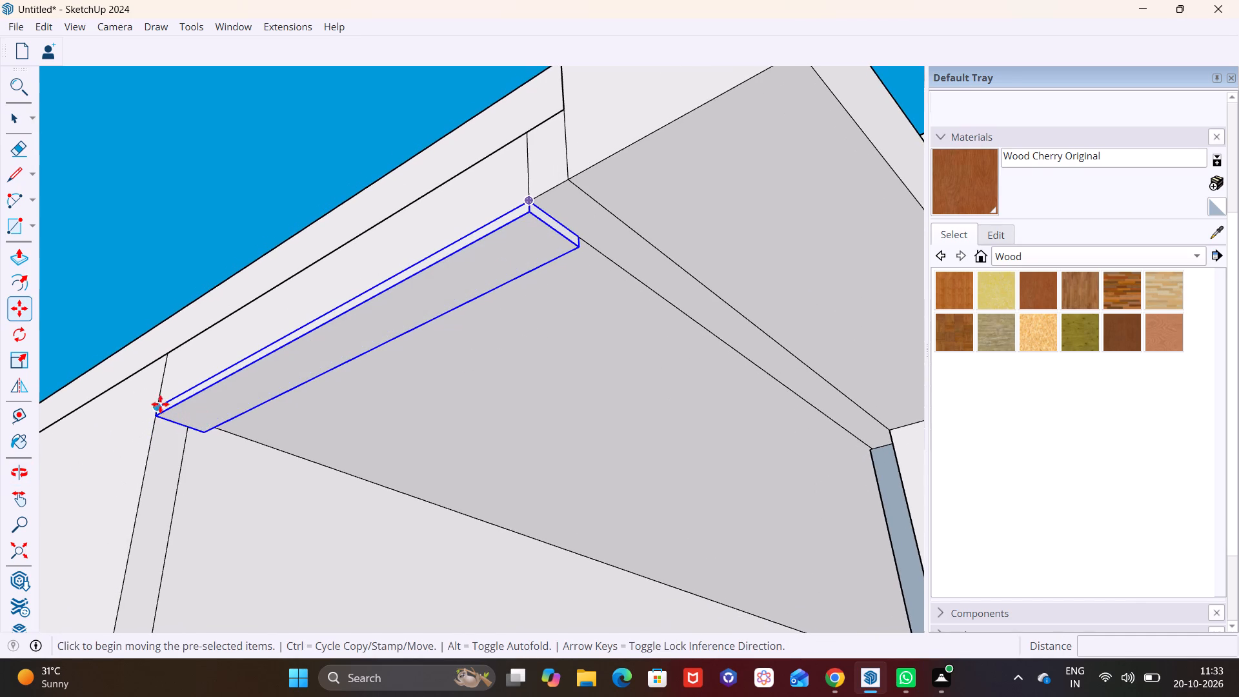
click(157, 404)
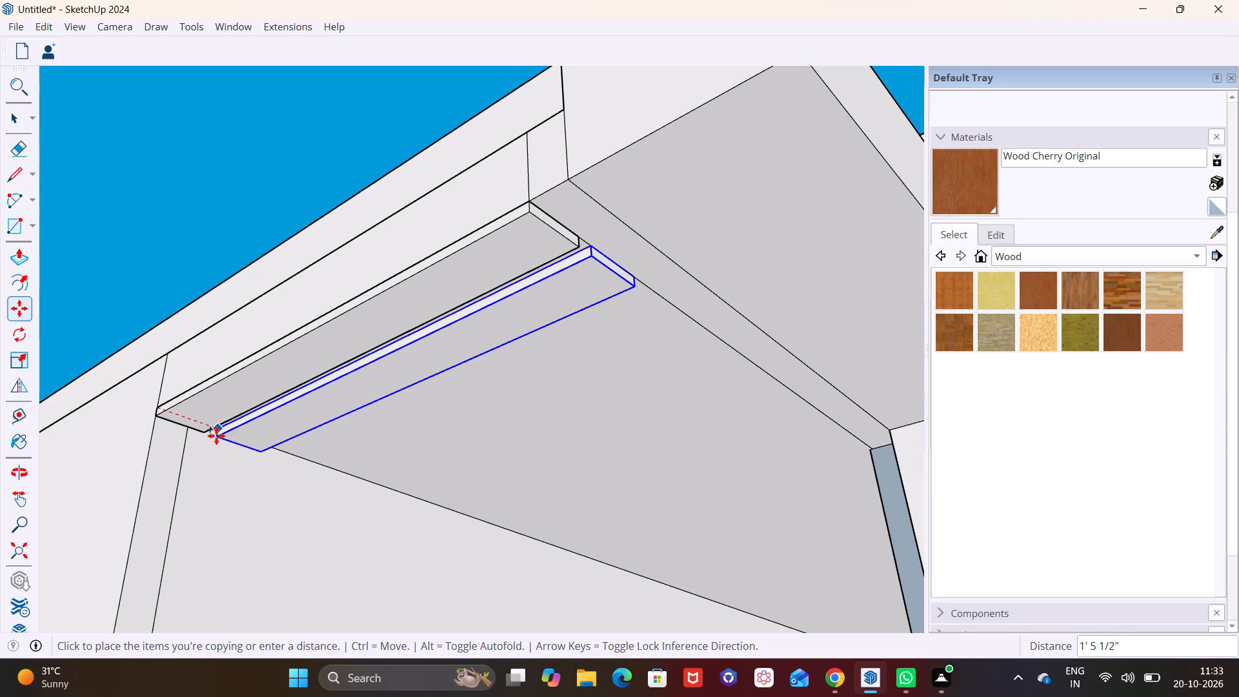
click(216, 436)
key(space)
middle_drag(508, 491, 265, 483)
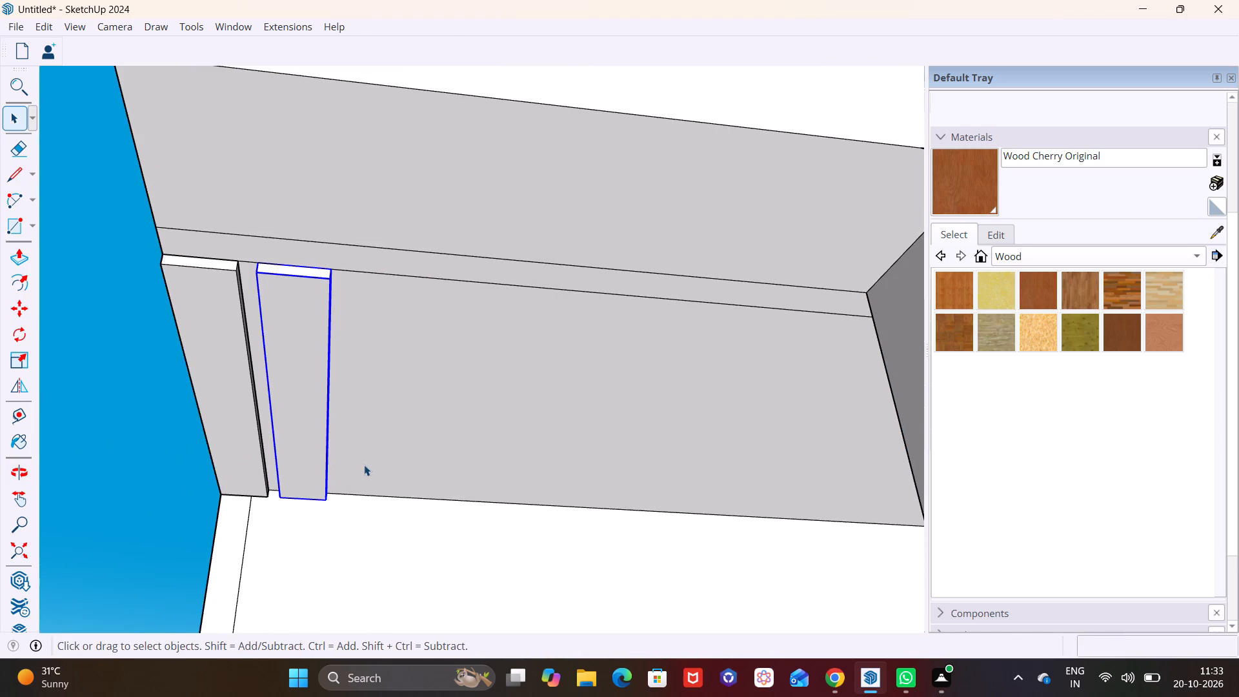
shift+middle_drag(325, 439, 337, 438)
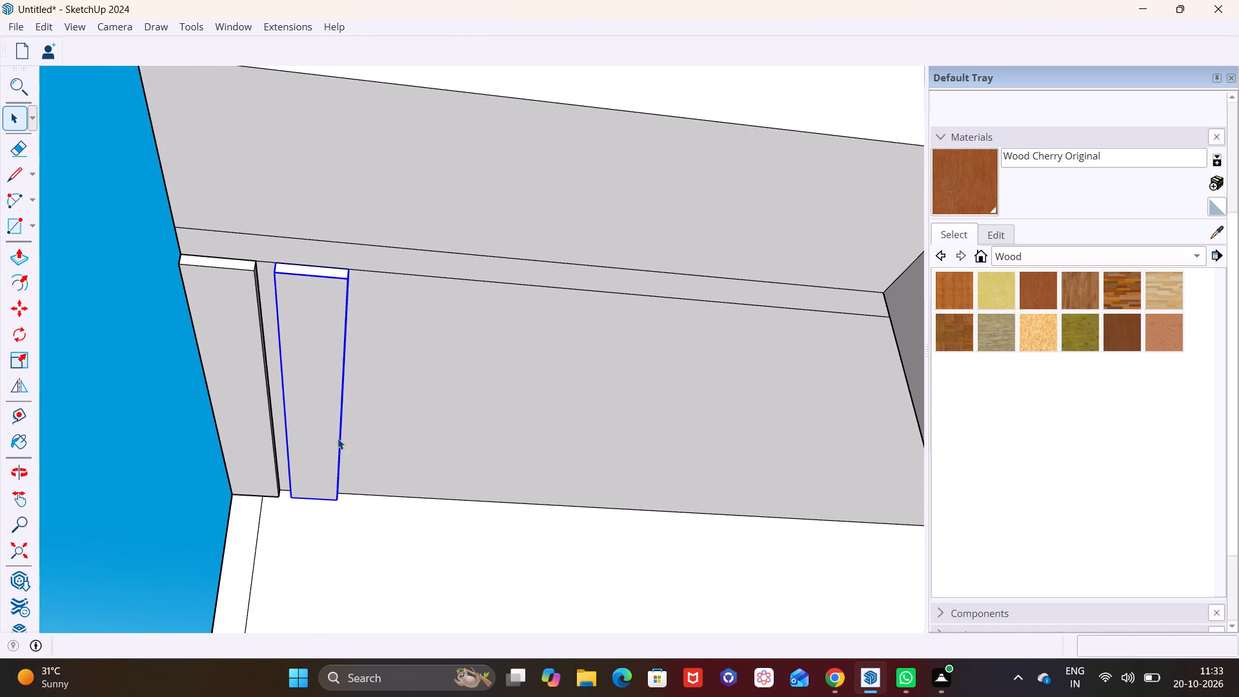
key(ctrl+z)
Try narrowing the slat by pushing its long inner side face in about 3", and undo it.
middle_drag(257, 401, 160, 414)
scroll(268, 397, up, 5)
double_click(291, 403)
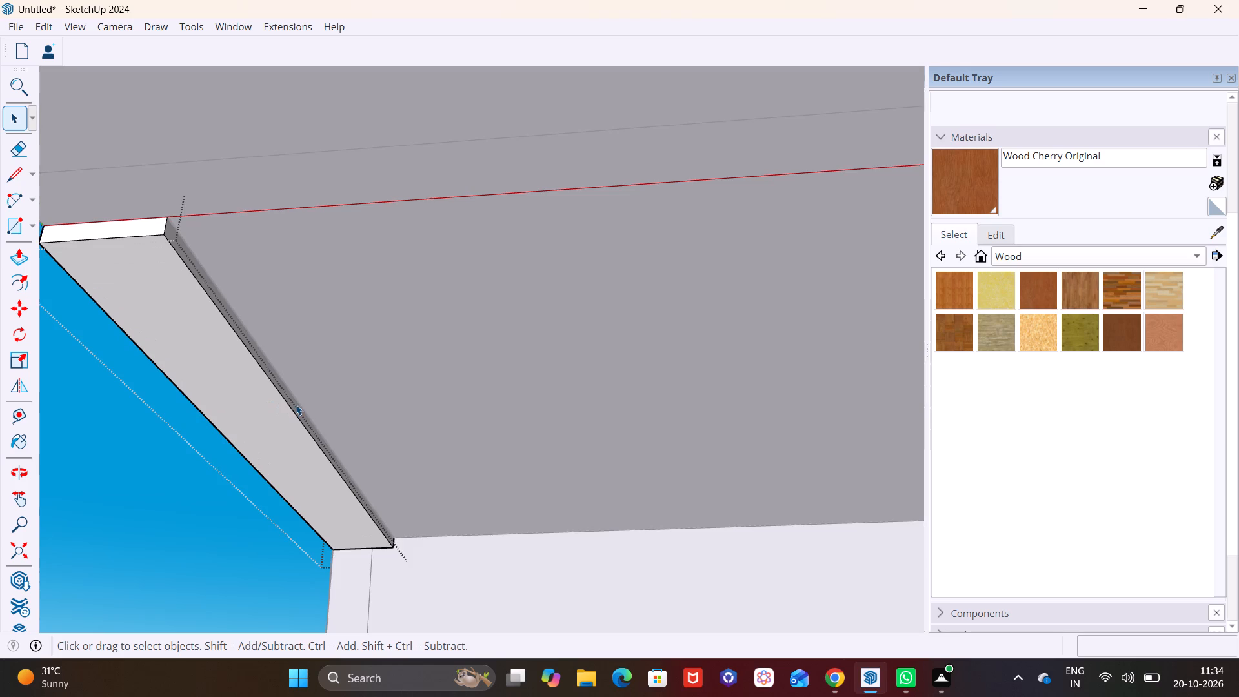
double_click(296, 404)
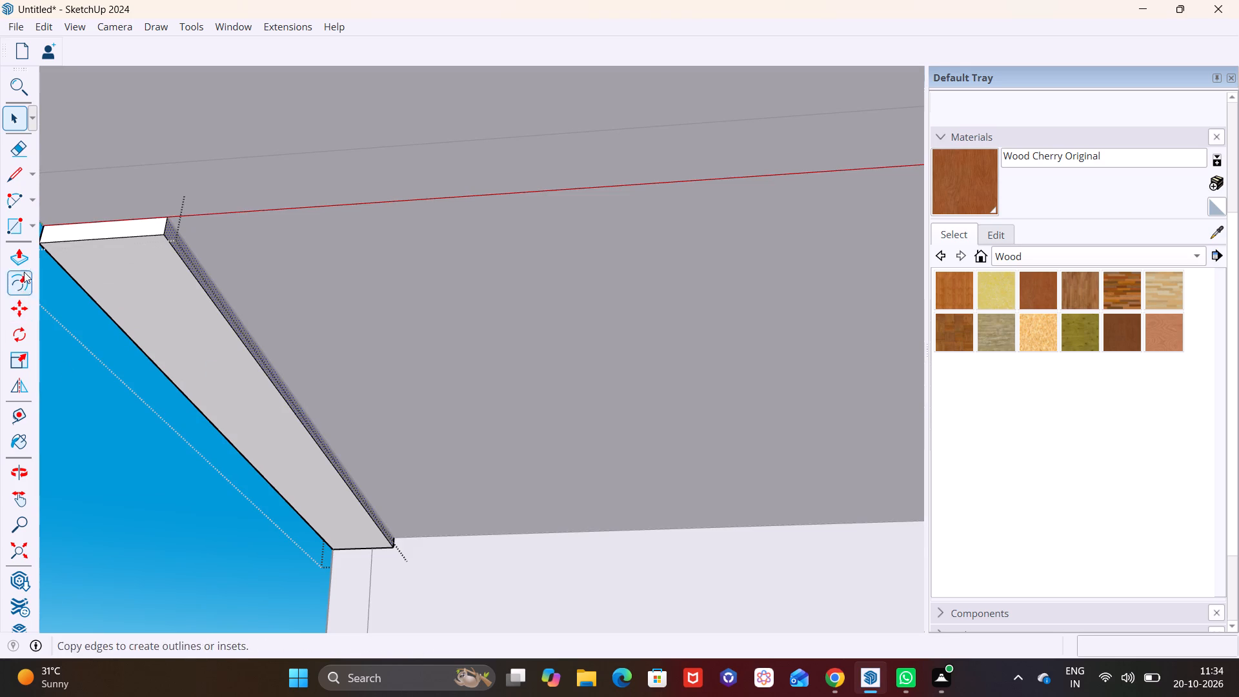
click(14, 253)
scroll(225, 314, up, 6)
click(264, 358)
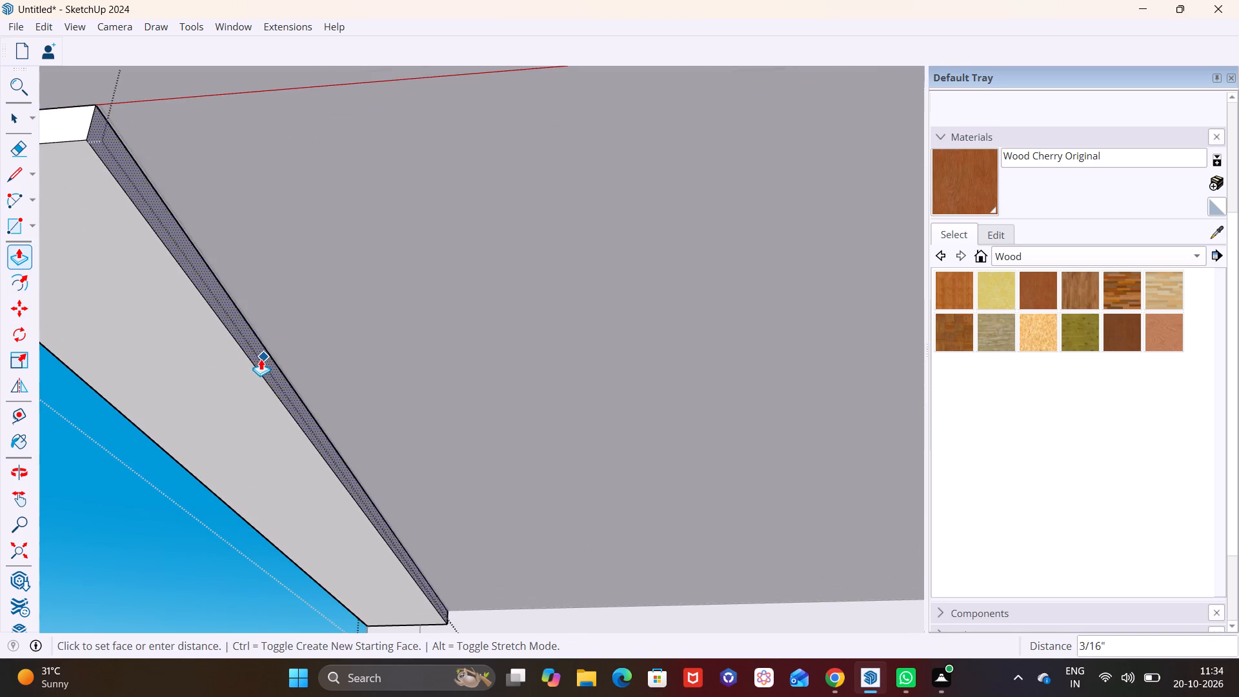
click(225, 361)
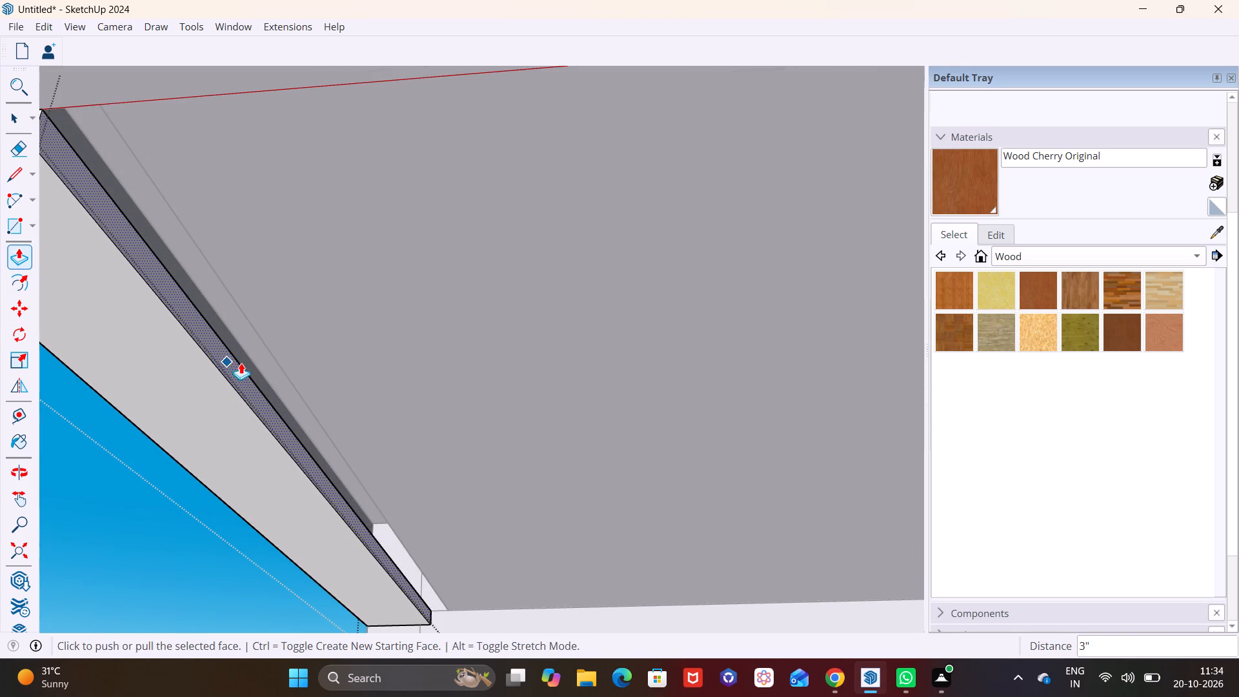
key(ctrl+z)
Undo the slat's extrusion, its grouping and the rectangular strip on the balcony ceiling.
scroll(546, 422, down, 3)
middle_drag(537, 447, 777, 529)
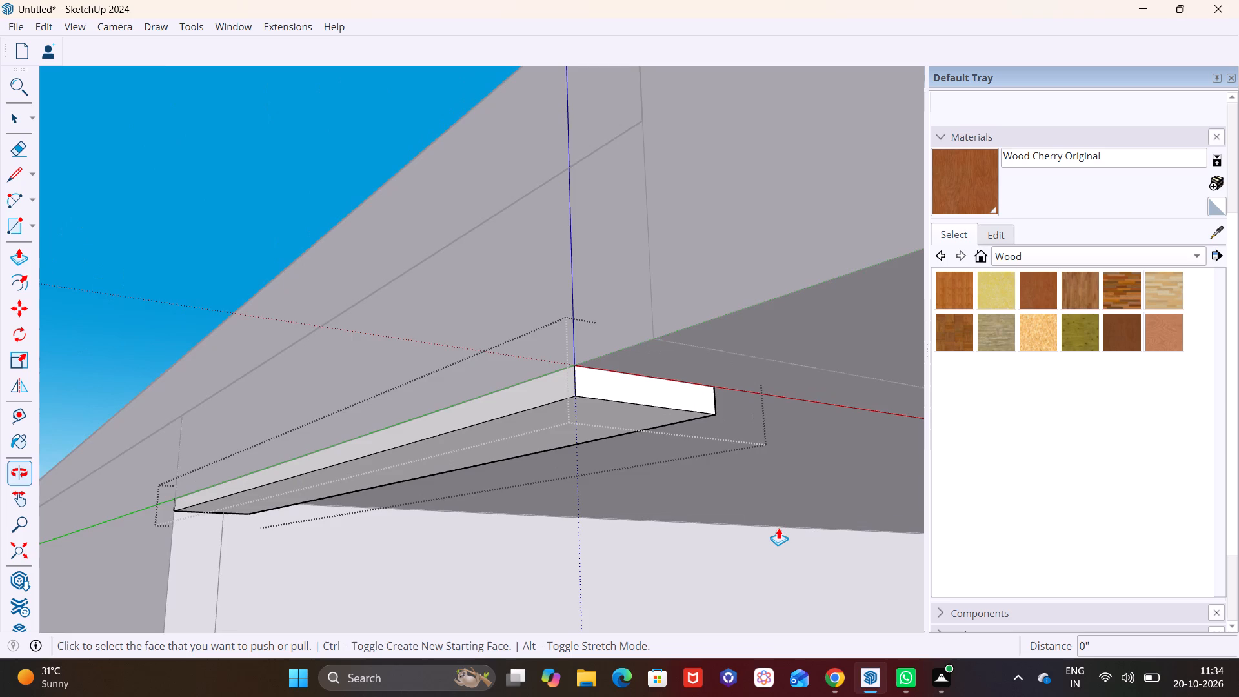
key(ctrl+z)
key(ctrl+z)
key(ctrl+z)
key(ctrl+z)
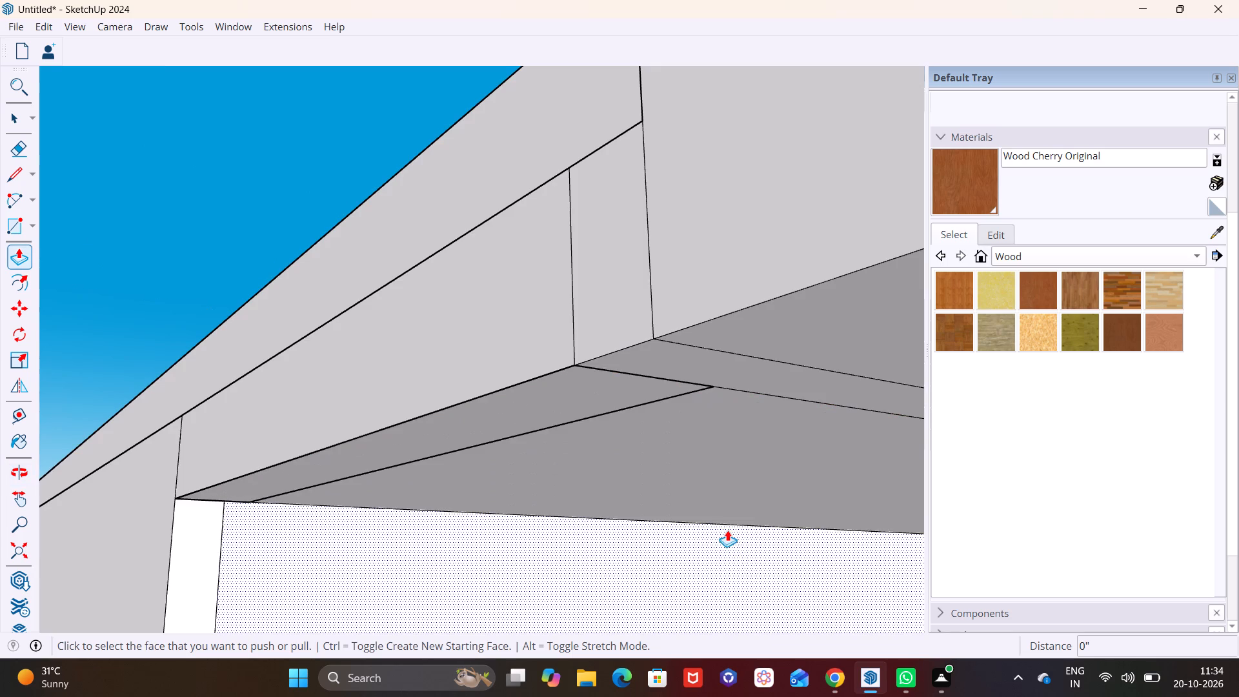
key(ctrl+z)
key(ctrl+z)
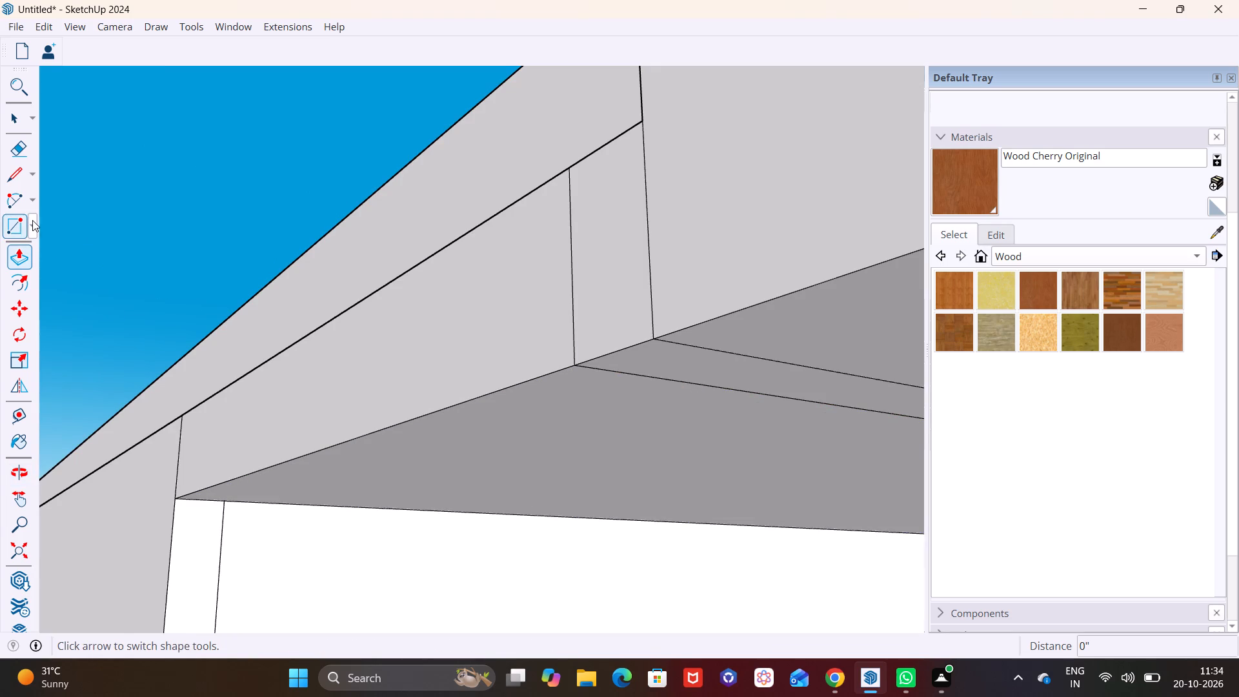
Draw a rectangular strip about 4 1/4" by 10' along the outer side edge of the balcony ceiling.
click(33, 221)
click(40, 250)
middle_drag(370, 422, 425, 321)
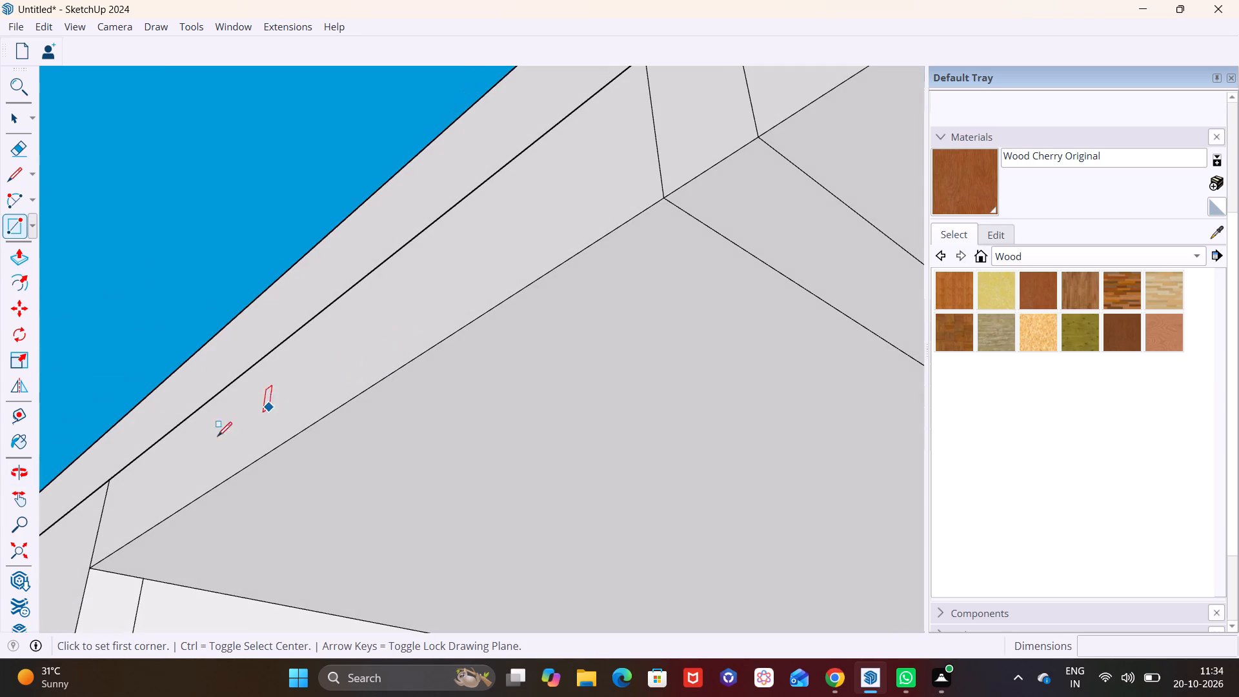
drag(88, 569, 95, 569)
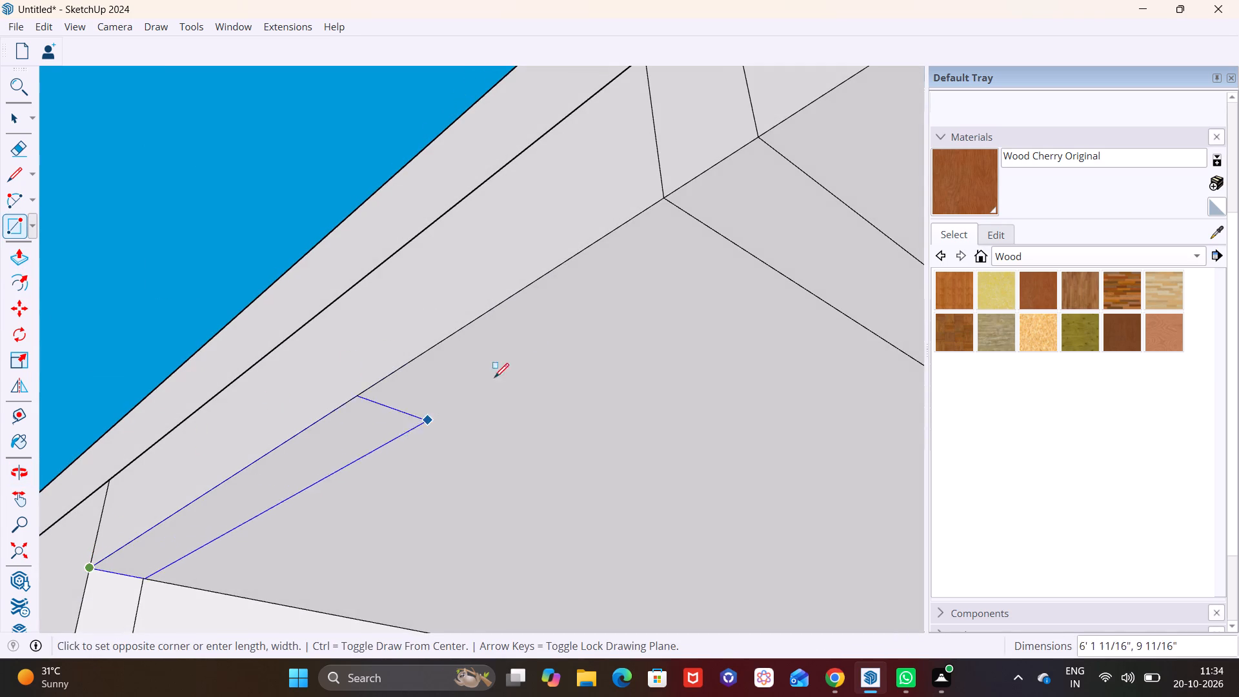
click(700, 225)
Make the rectangular ceiling strip, with its edges, a group.
key(space)
double_click(599, 256)
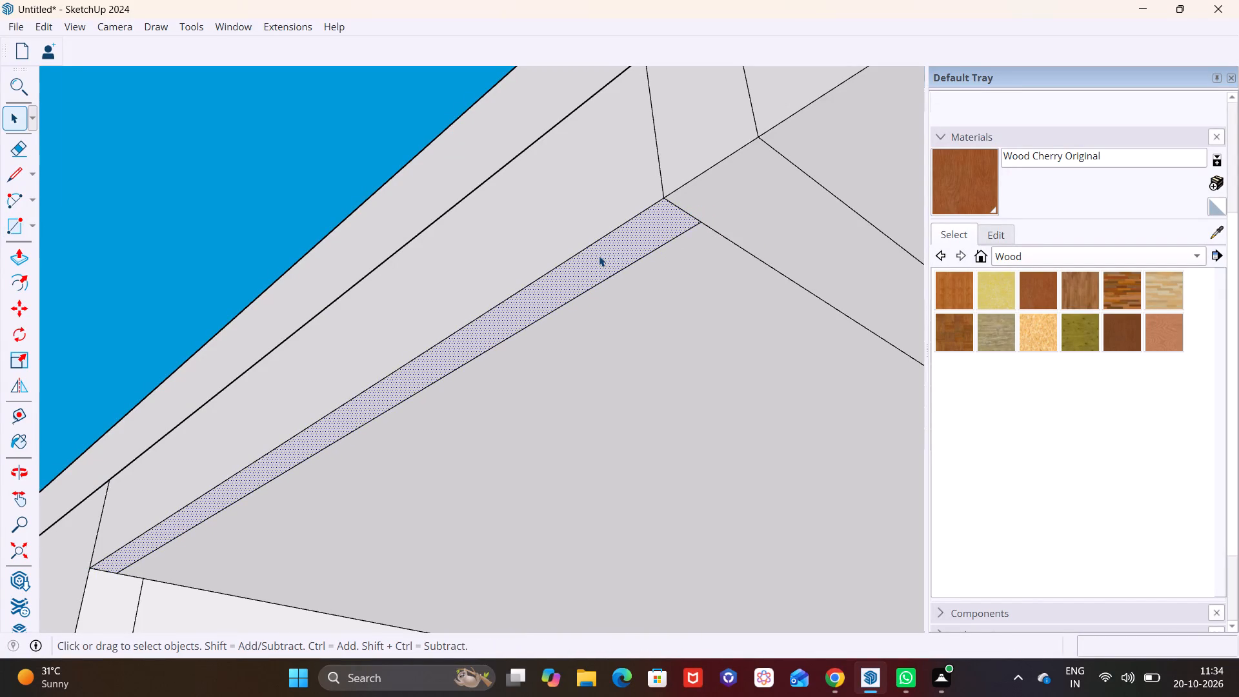
right_click(594, 259)
click(645, 416)
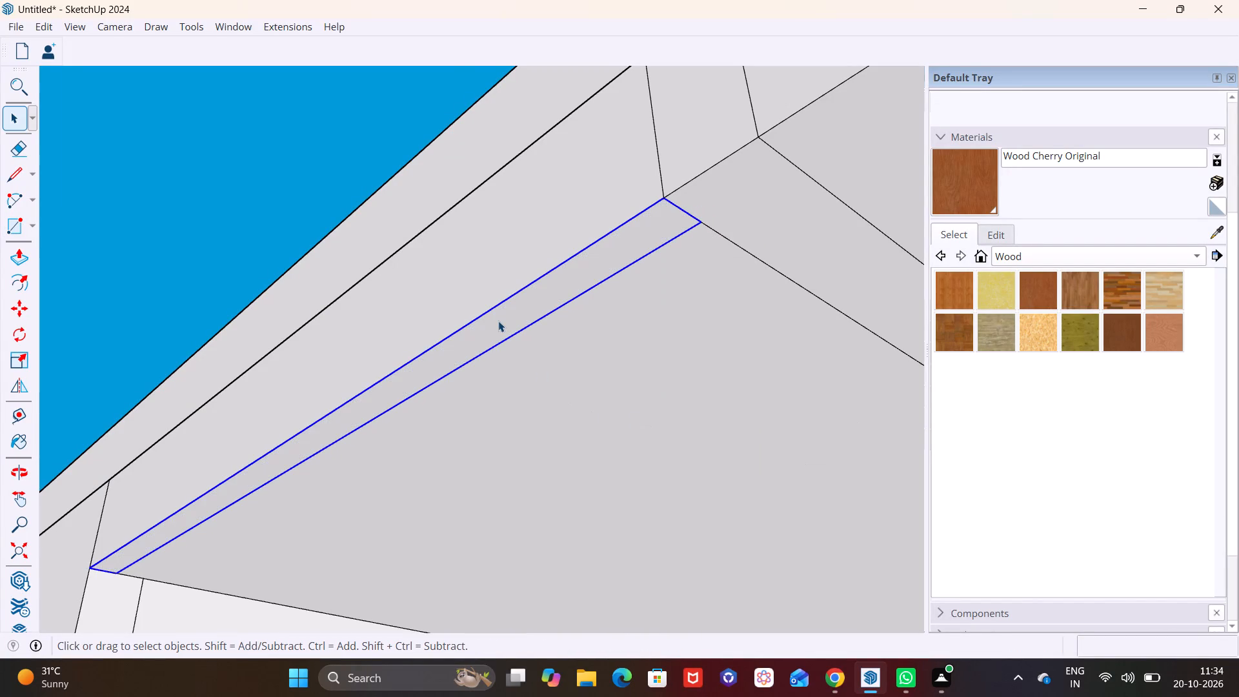
Inside the strip's group, Push/Pull the face slightly downward to form a thin ceiling slat, and leave the group.
triple_click(498, 321)
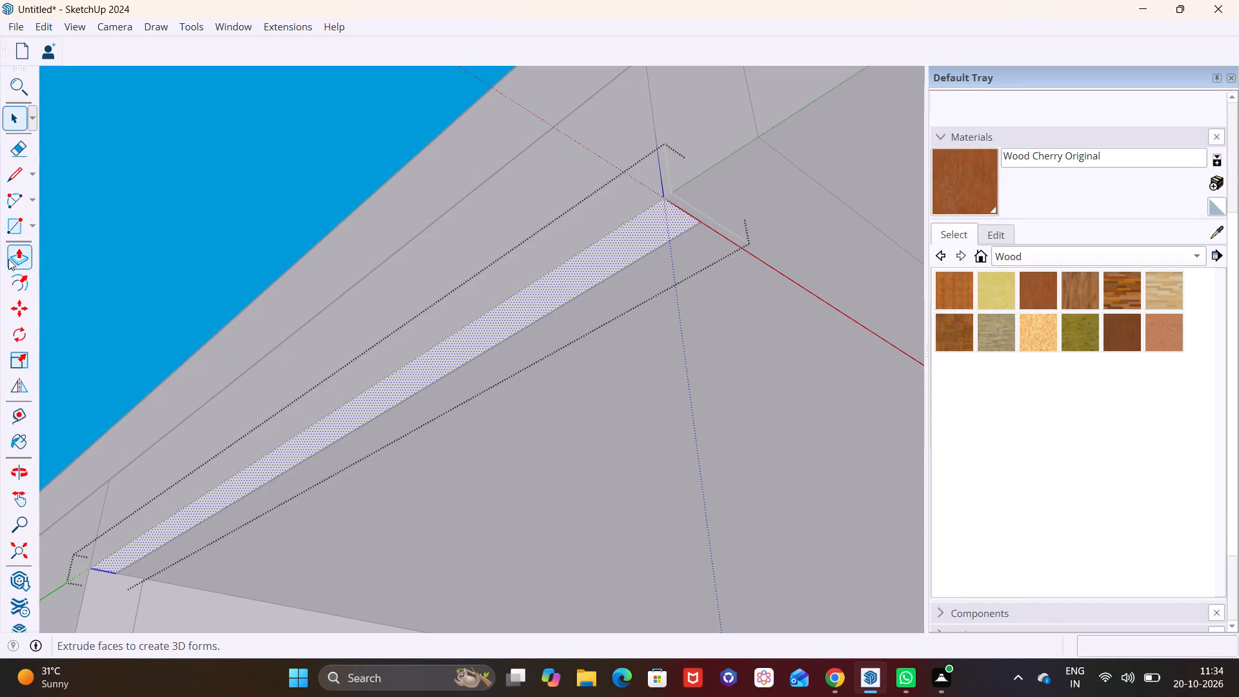
click(15, 254)
click(399, 387)
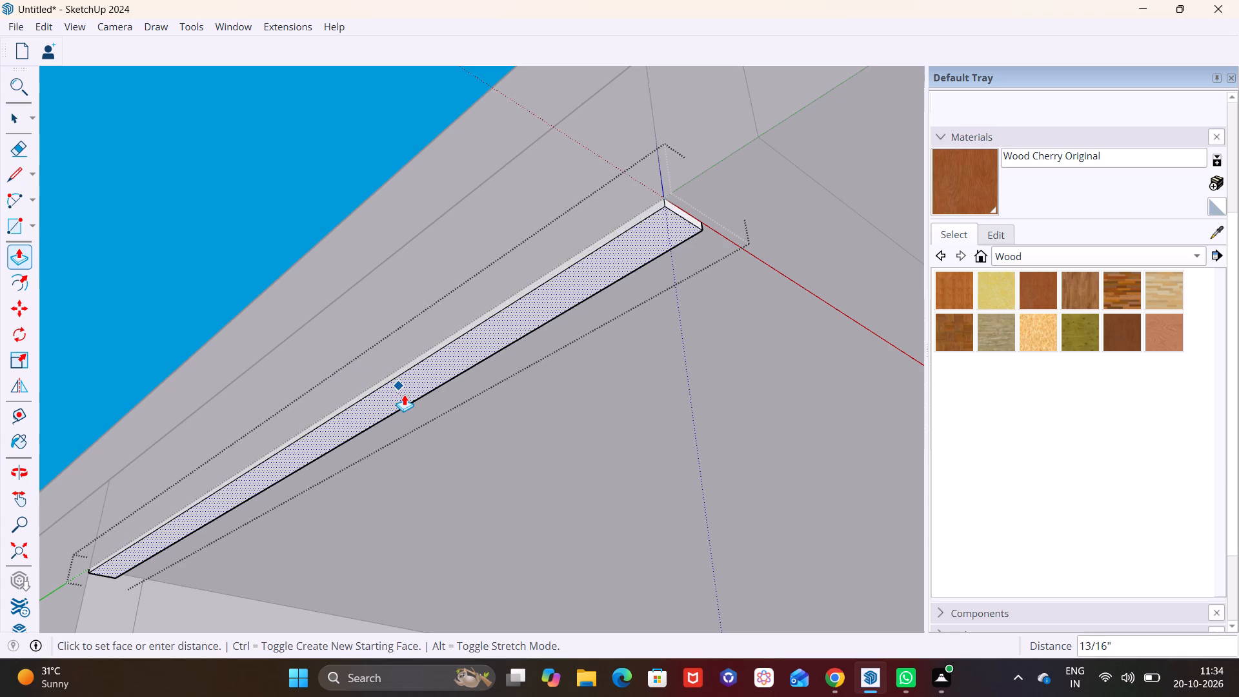
click(406, 400)
key(space)
click(510, 431)
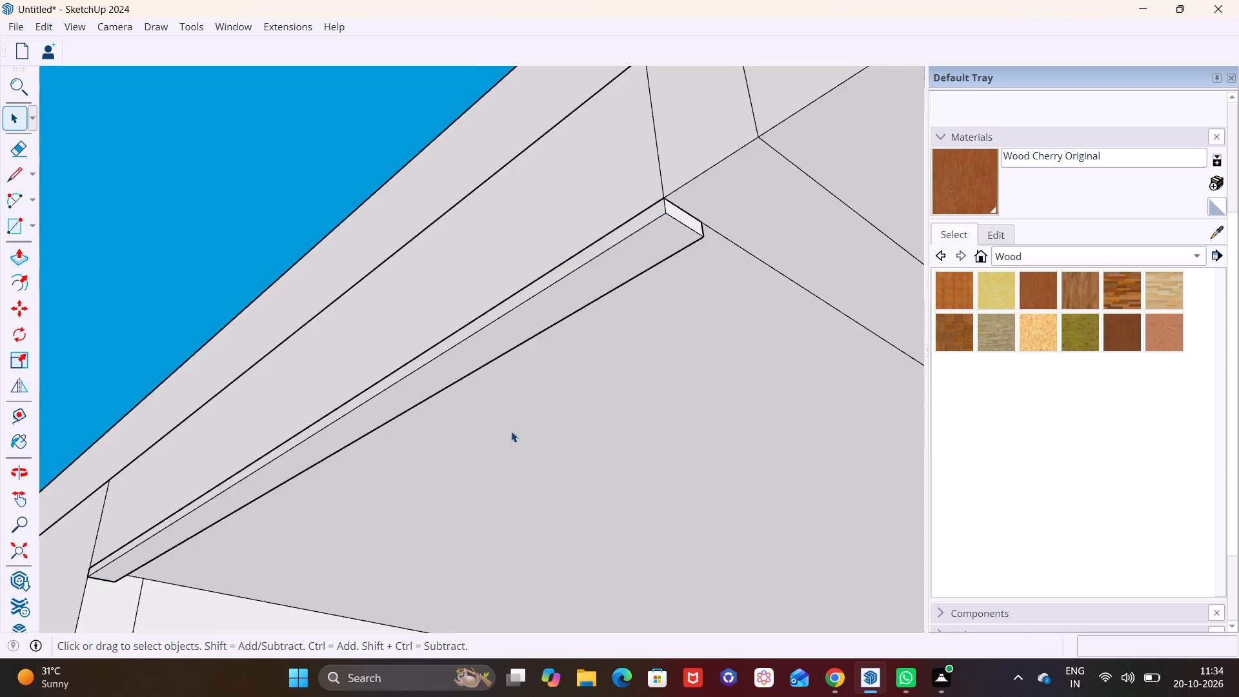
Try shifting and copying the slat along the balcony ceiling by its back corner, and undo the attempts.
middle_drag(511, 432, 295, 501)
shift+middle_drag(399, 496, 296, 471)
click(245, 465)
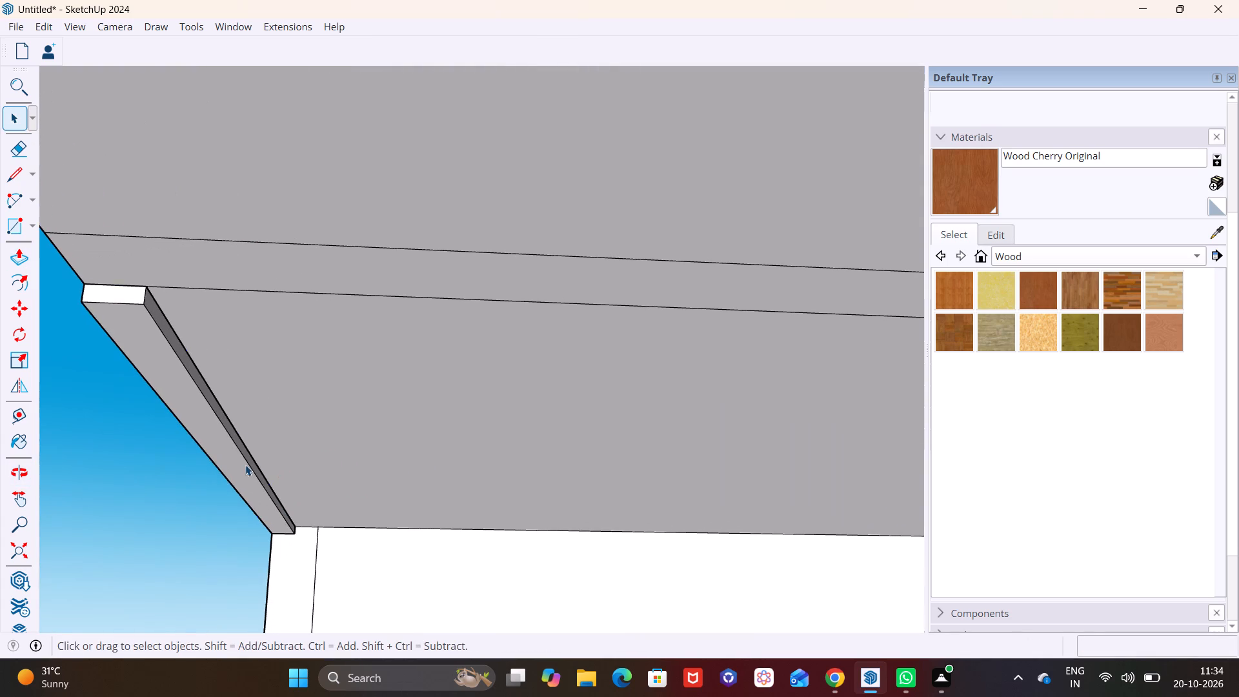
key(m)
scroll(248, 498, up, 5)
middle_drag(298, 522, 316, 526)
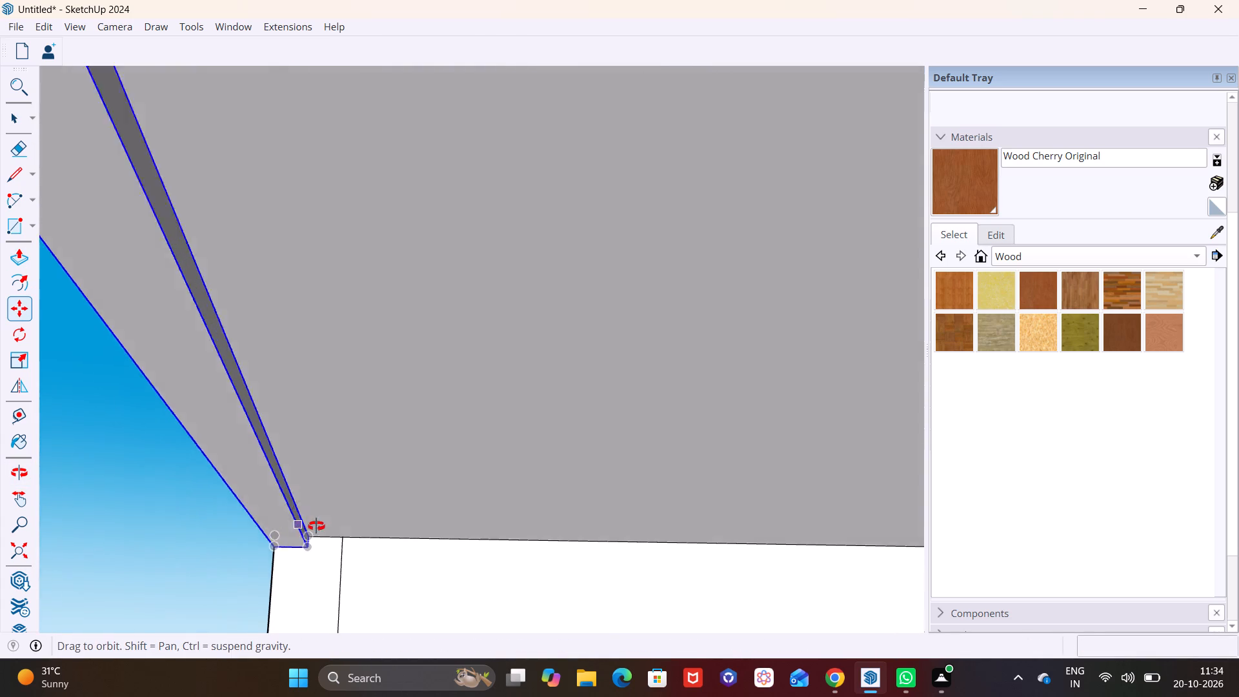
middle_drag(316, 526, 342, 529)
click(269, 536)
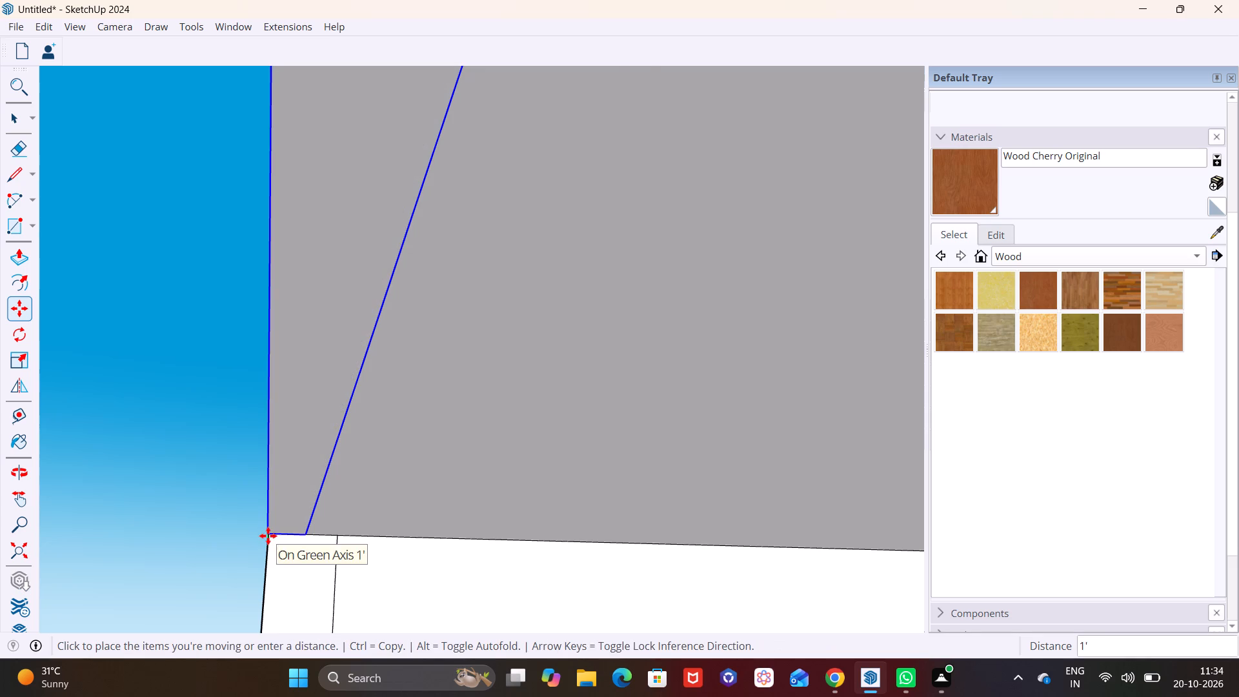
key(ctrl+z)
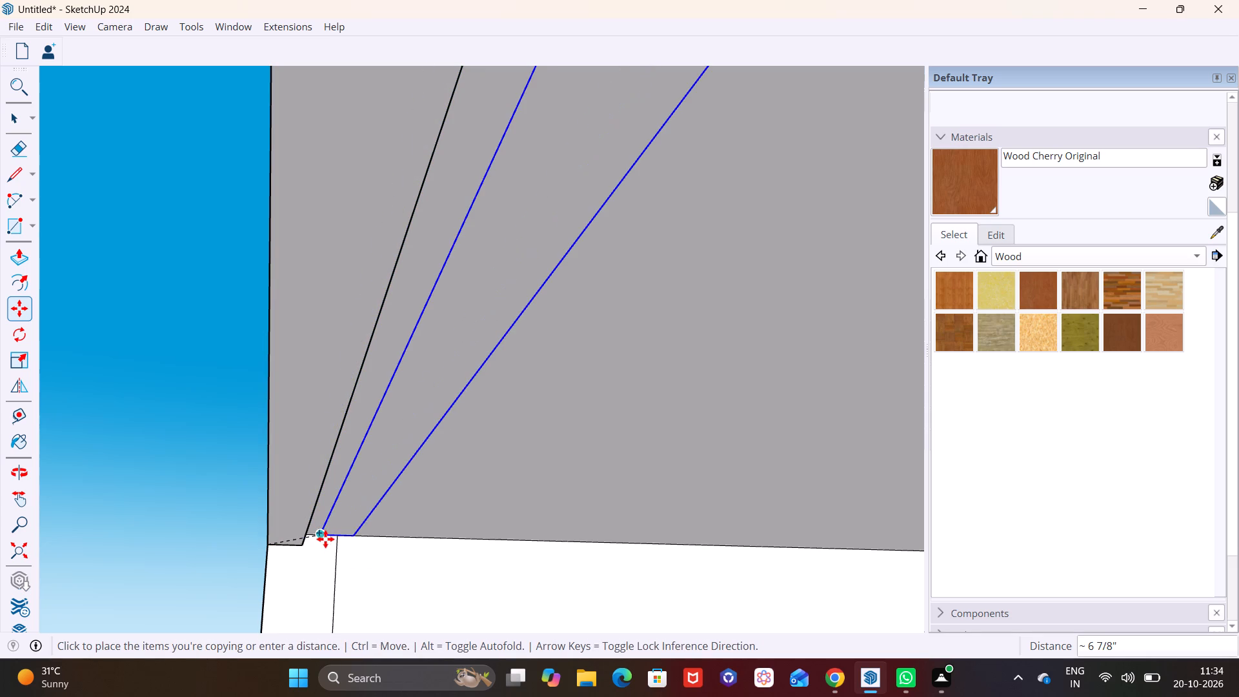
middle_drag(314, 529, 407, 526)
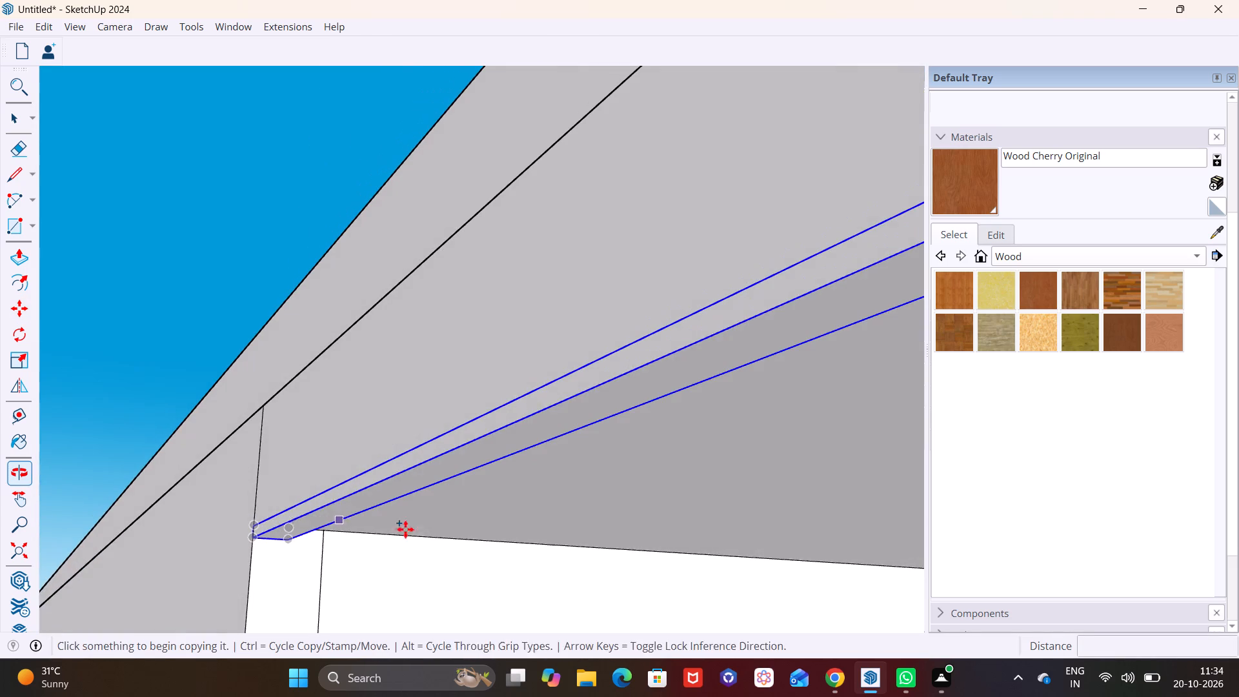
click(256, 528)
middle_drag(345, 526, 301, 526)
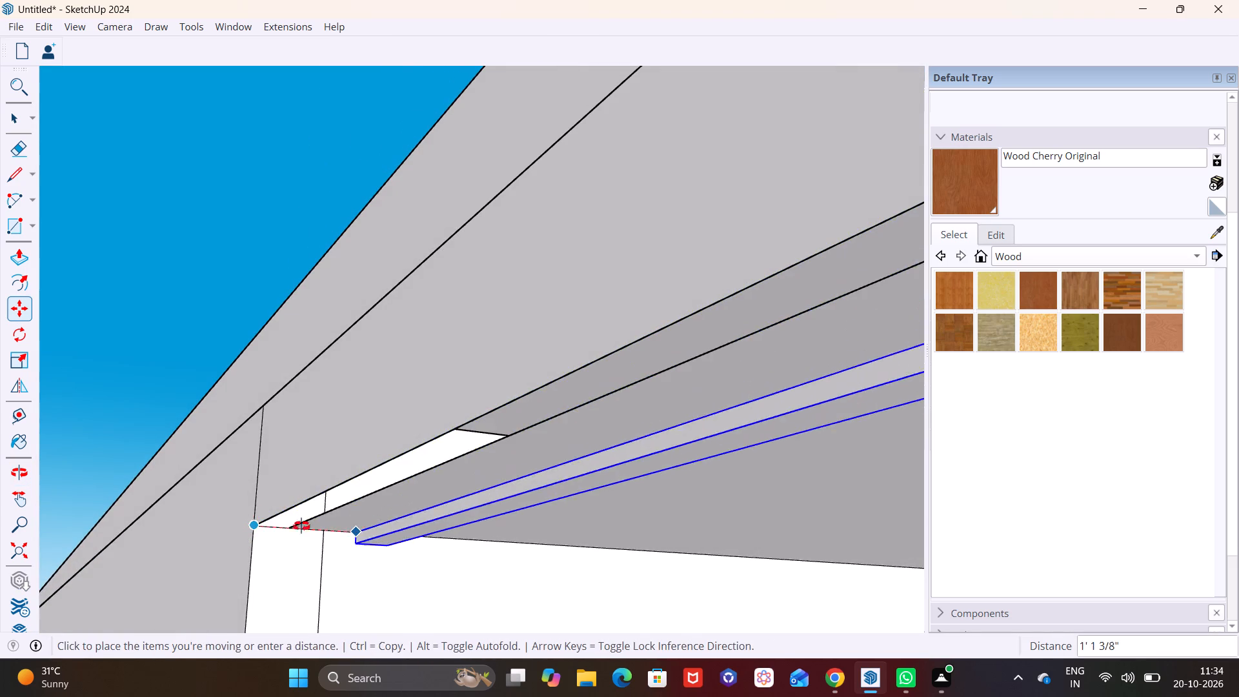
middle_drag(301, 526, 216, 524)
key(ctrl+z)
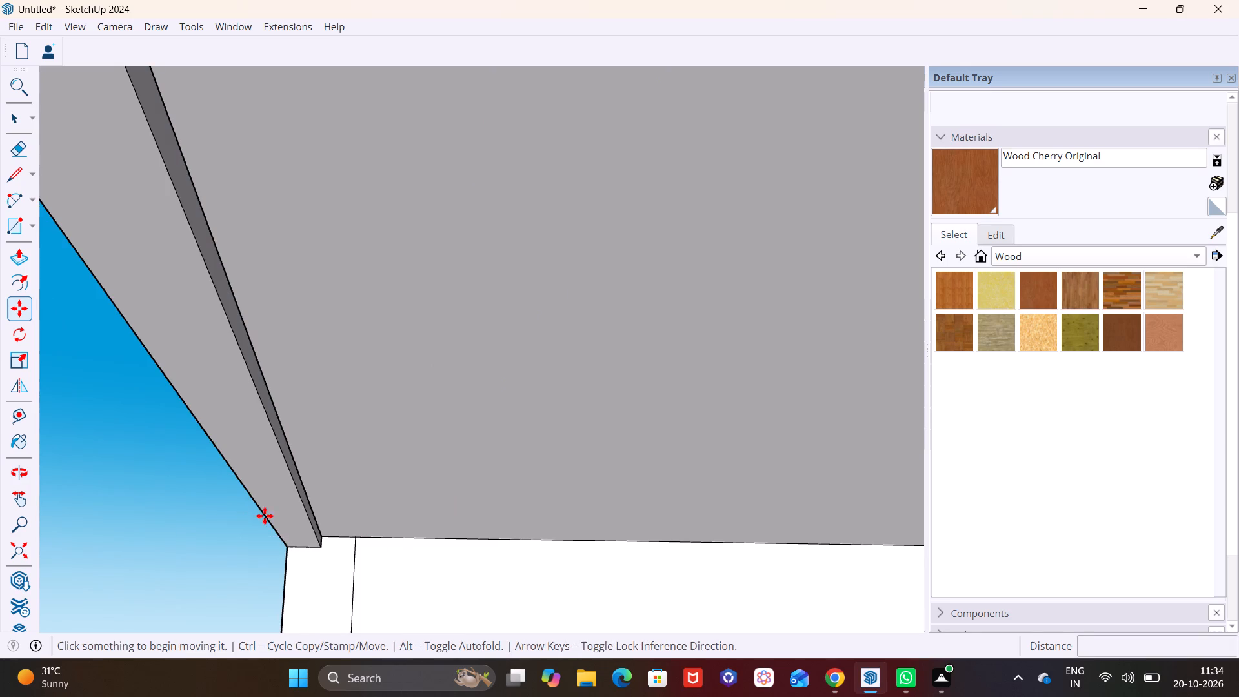
Copy the slat three times in succession along the balcony ceiling, at spacings of about 6 3/4" to 7 9/16".
middle_drag(322, 521, 432, 546)
click(276, 530)
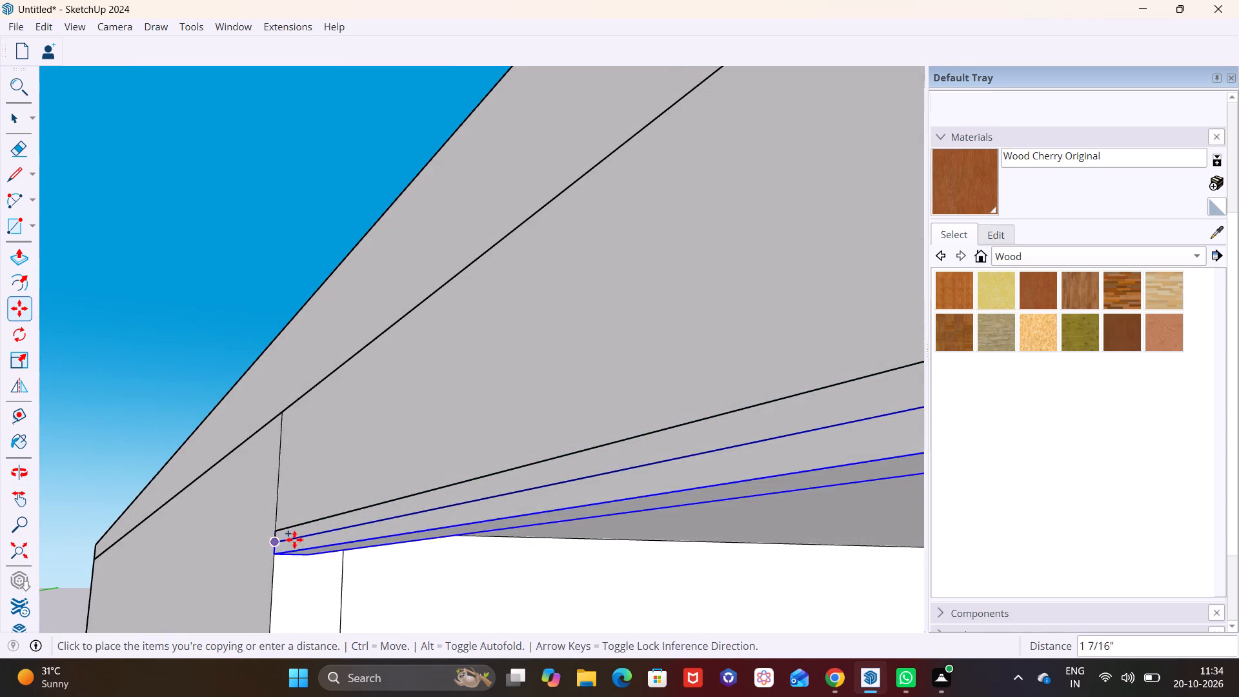
middle_drag(358, 540, 245, 521)
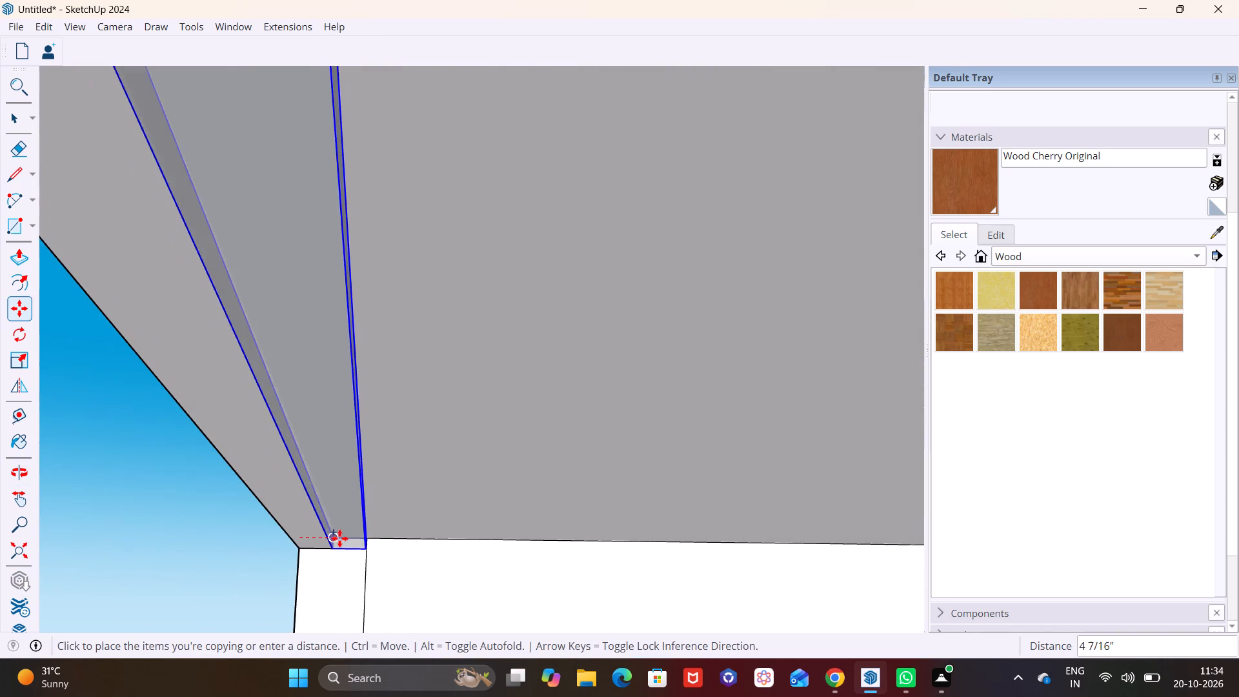
click(345, 536)
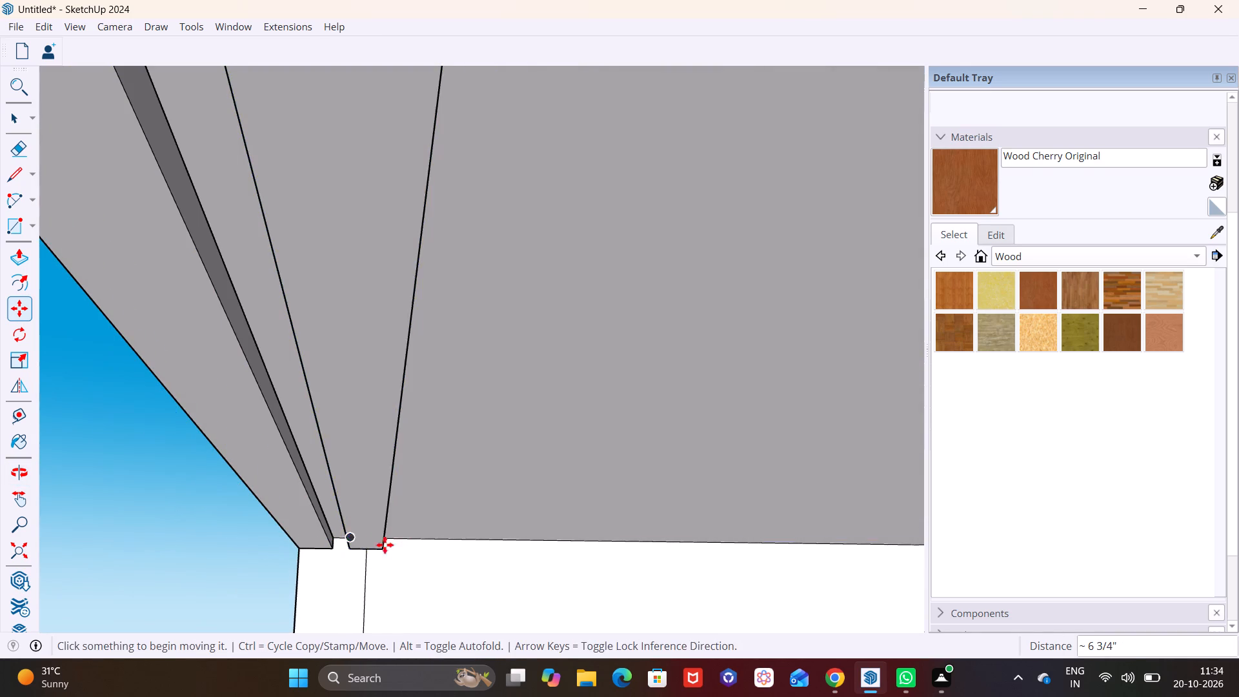
click(351, 538)
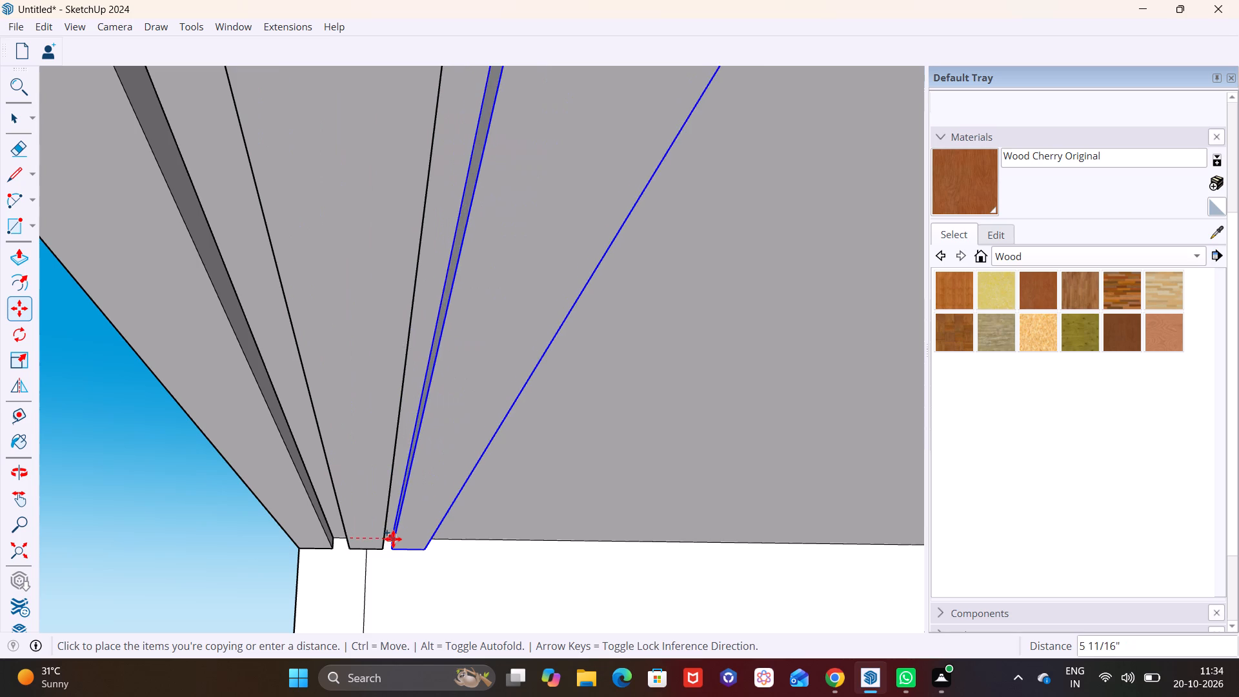
click(399, 538)
click(396, 538)
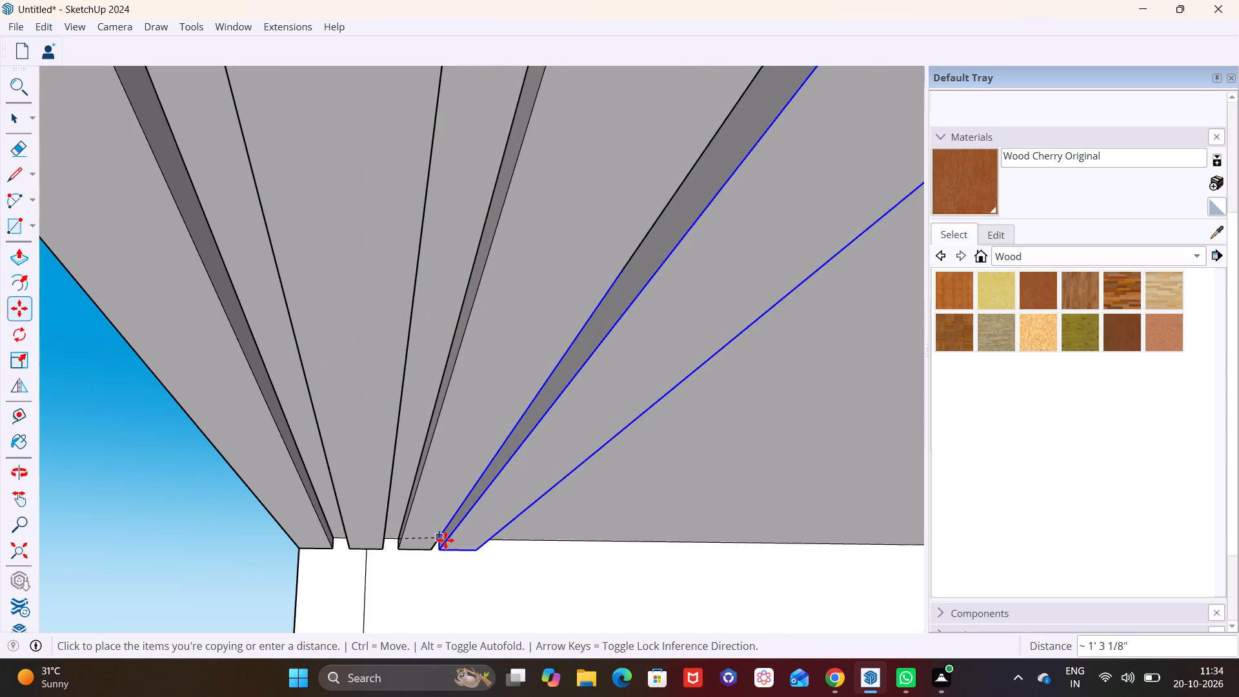
click(454, 541)
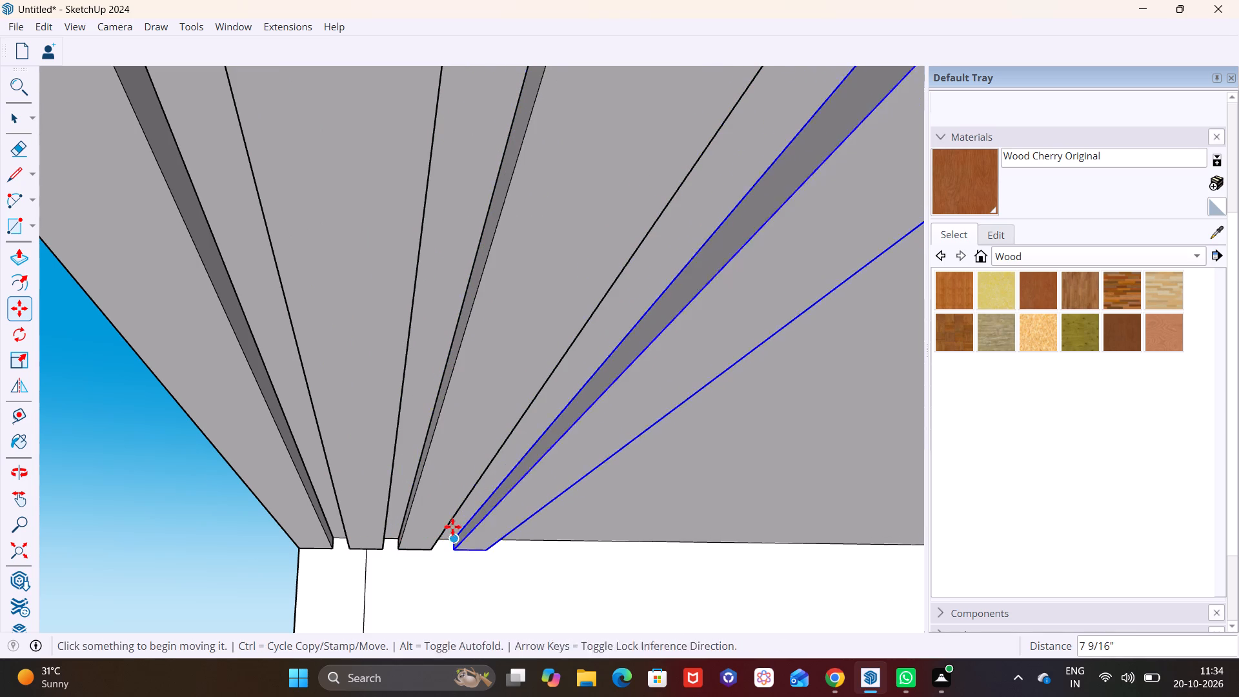
Examine the spacing and fit of the slats under the balcony ceiling from several angles.
scroll(452, 523, down, 7)
middle_drag(471, 527, 390, 595)
scroll(485, 521, down, 4)
middle_drag(497, 513, 575, 470)
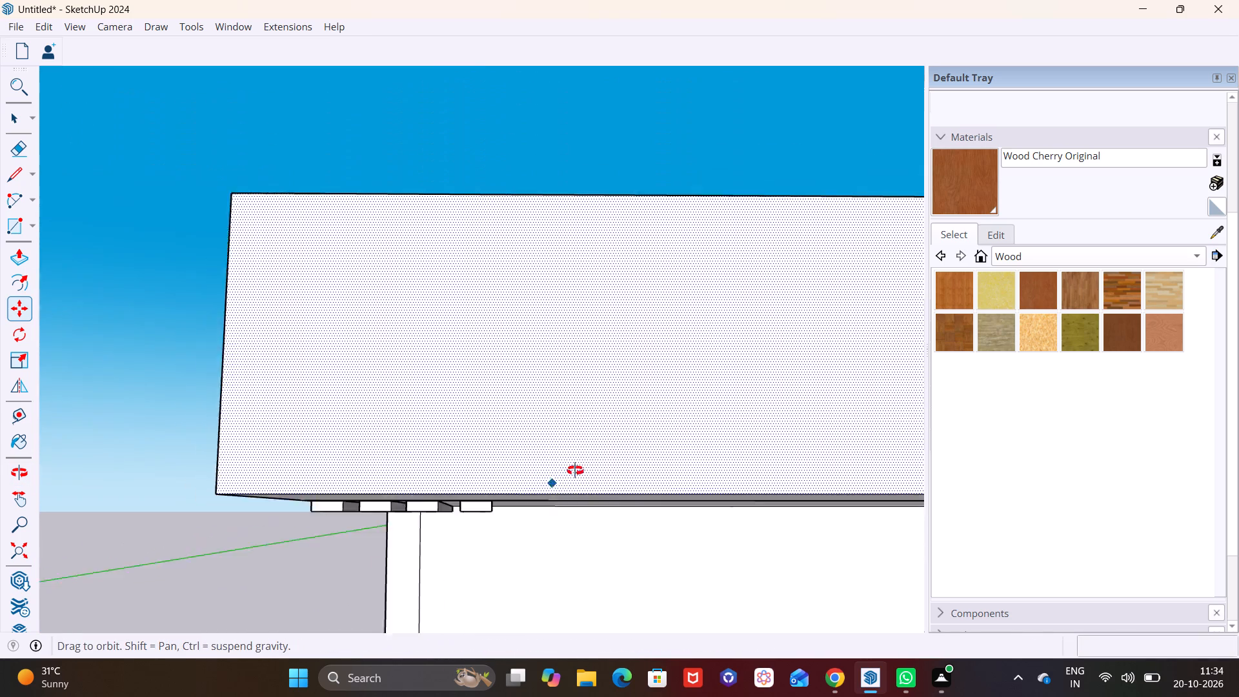
middle_drag(575, 470, 671, 436)
middle_drag(550, 490, 731, 410)
shift+middle_drag(365, 524, 712, 319)
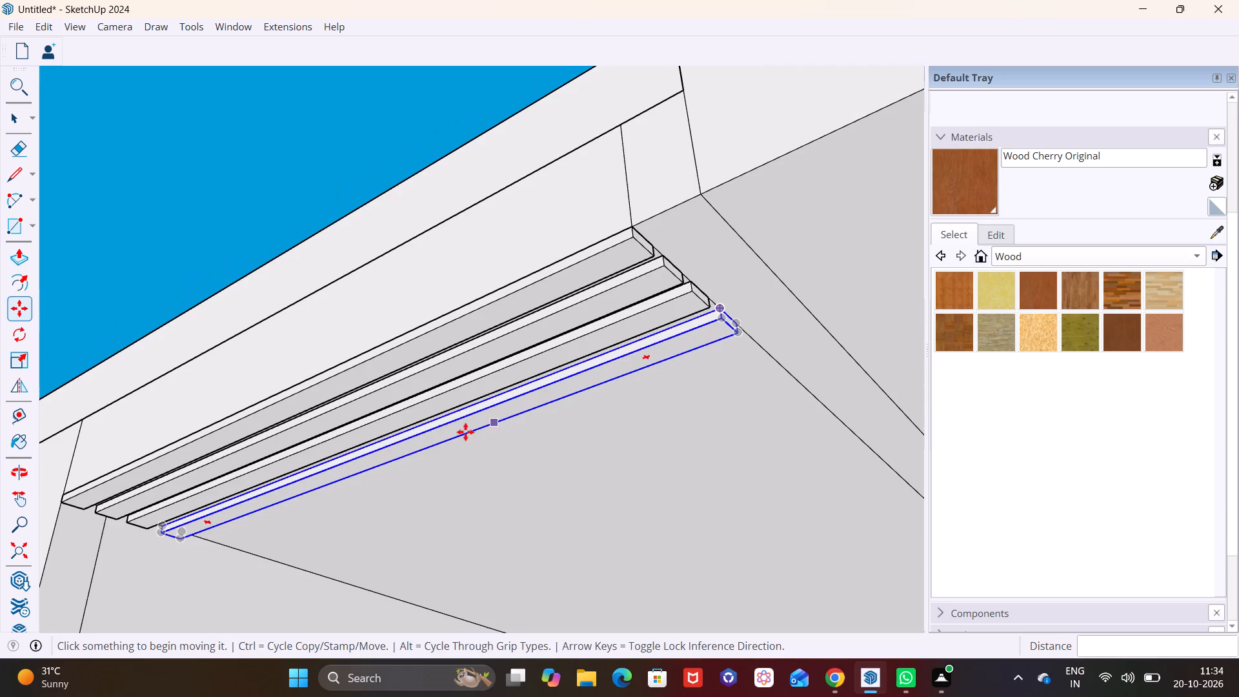
middle_drag(450, 439, 375, 428)
scroll(397, 419, up, 1)
scroll(502, 418, down, 12)
middle_drag(570, 427, 487, 511)
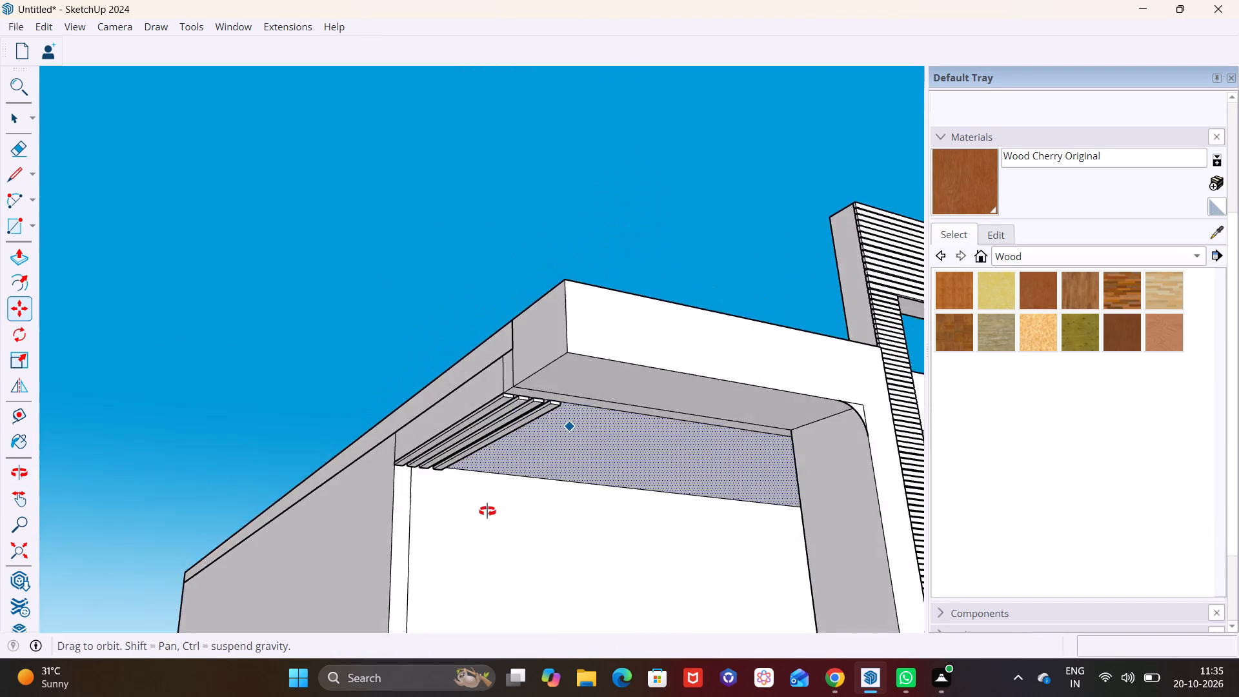
middle_drag(487, 511, 451, 558)
middle_drag(512, 447, 310, 430)
scroll(283, 431, up, 5)
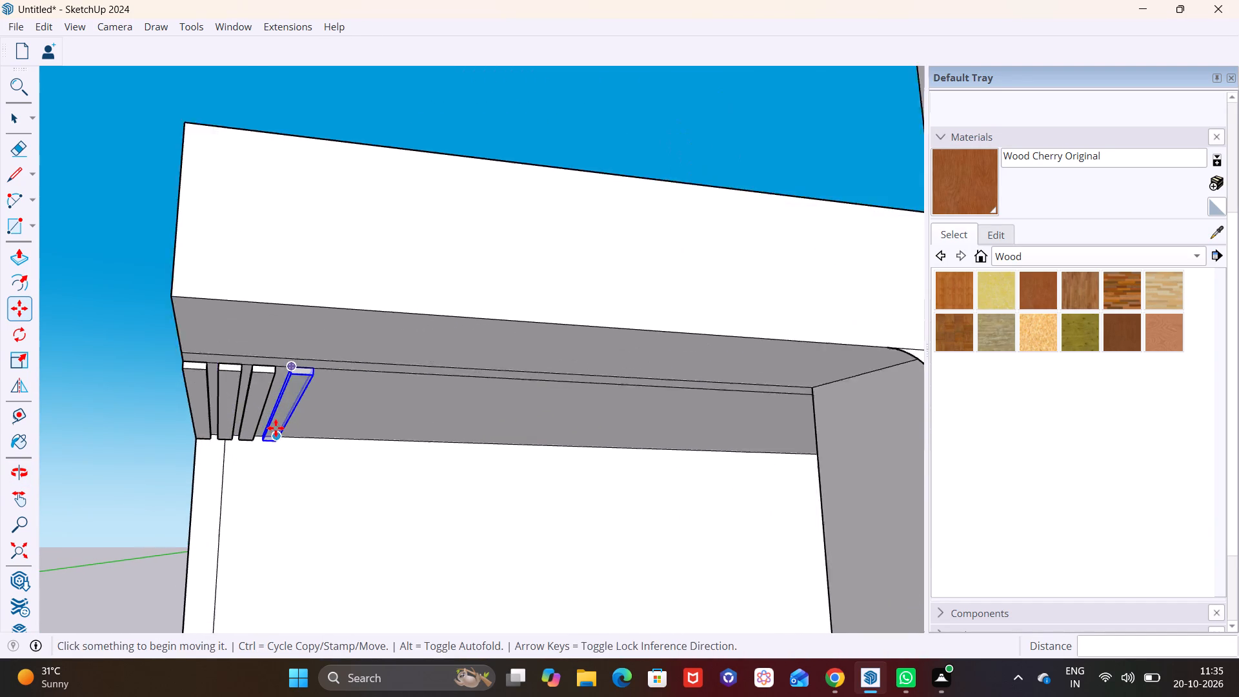
scroll(276, 428, up, 4)
middle_drag(290, 420, 277, 365)
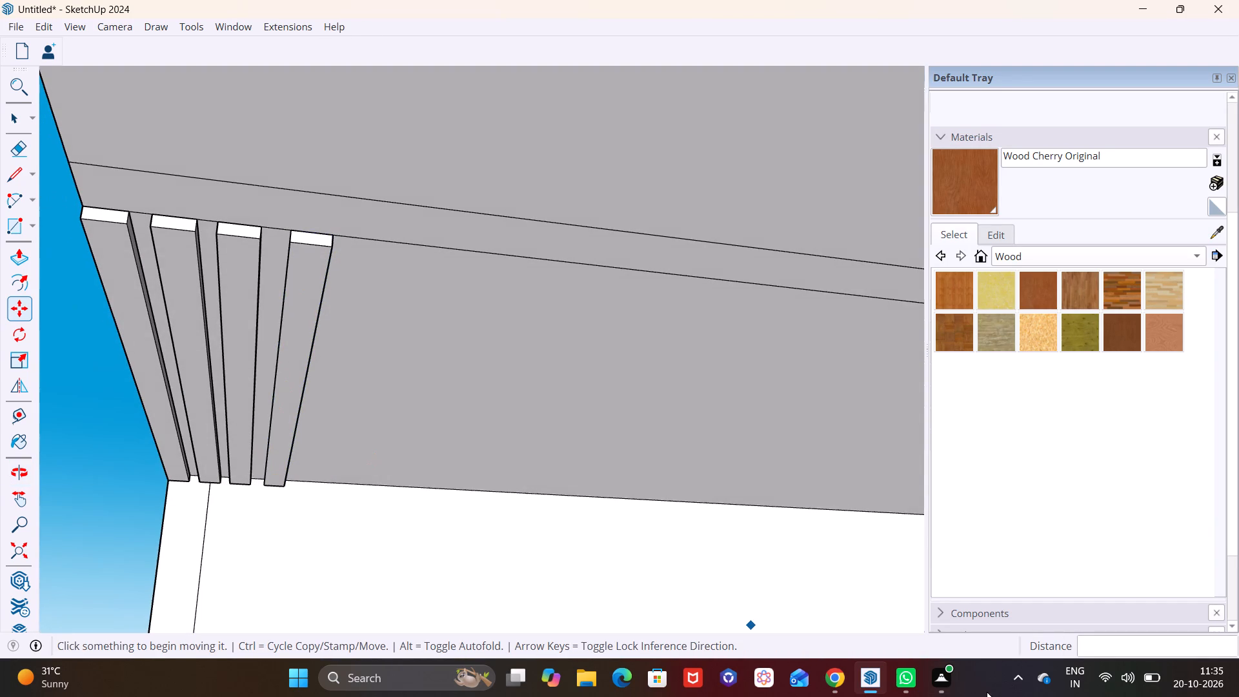
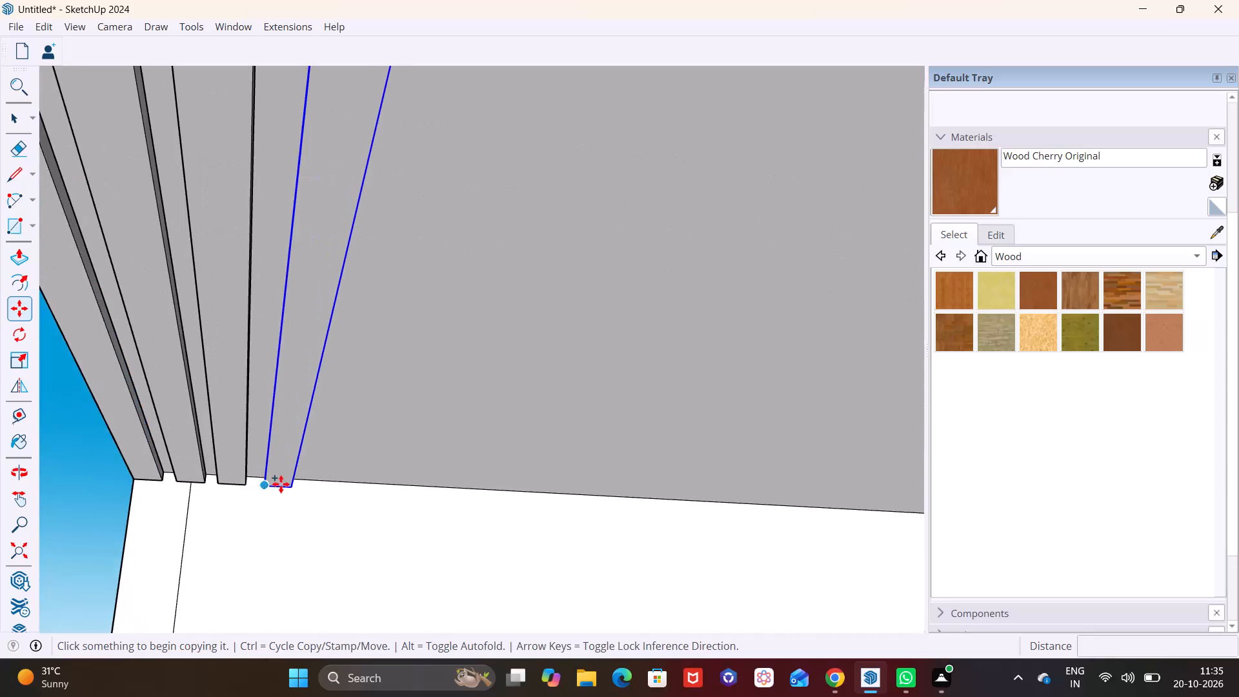
Copy the last balcony ceiling slat three times in succession by its back corner, at spacings of about 5 3/4" to 6 3/16".
scroll(281, 484, up, 1)
key(space)
click(294, 467)
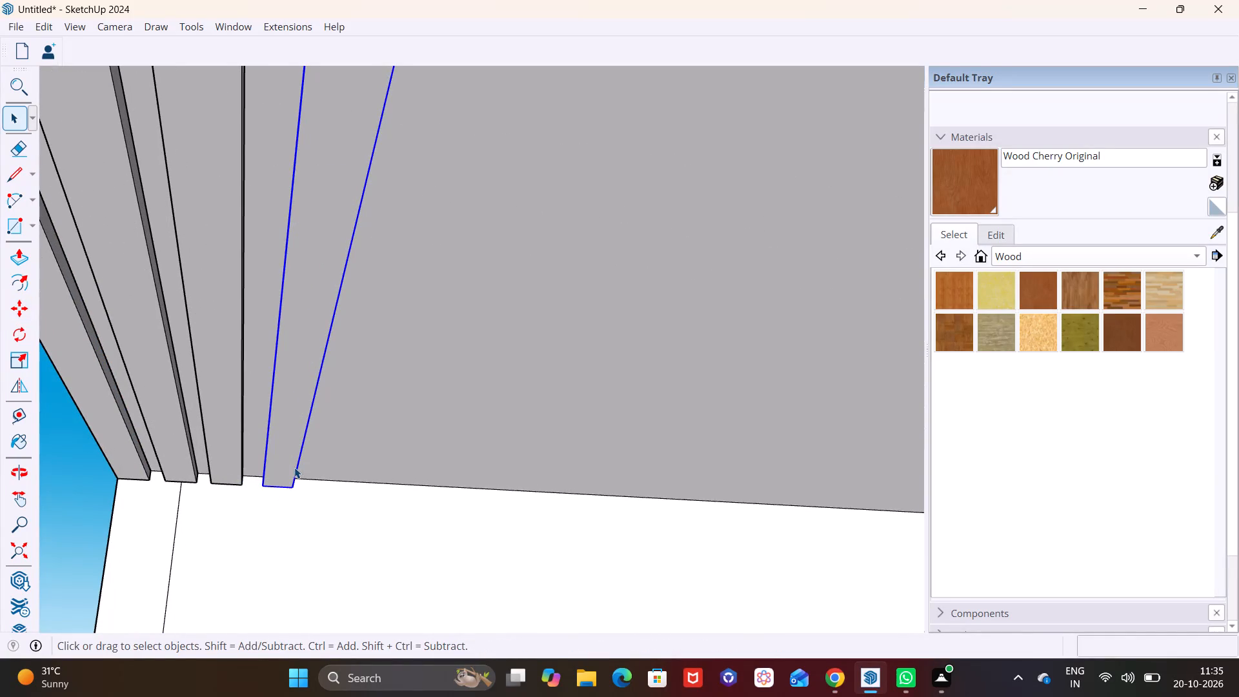
key(m)
middle_drag(294, 467, 357, 472)
scroll(270, 469, up, 5)
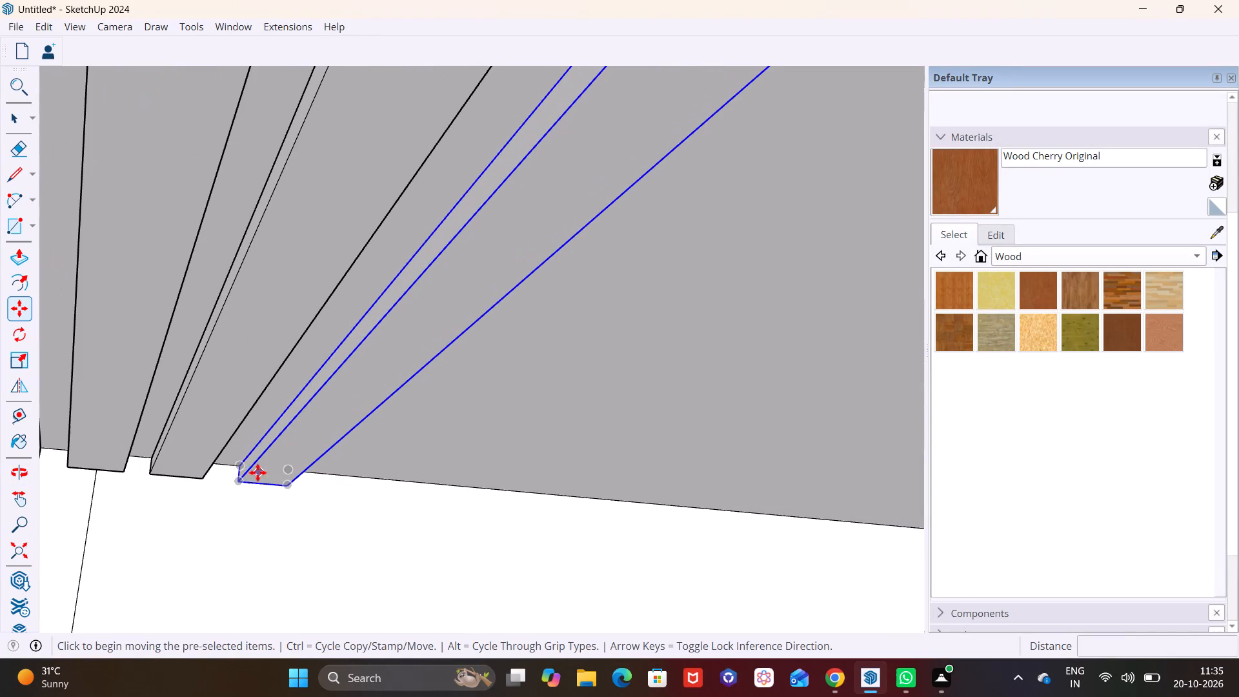
click(239, 465)
middle_drag(236, 463, 145, 466)
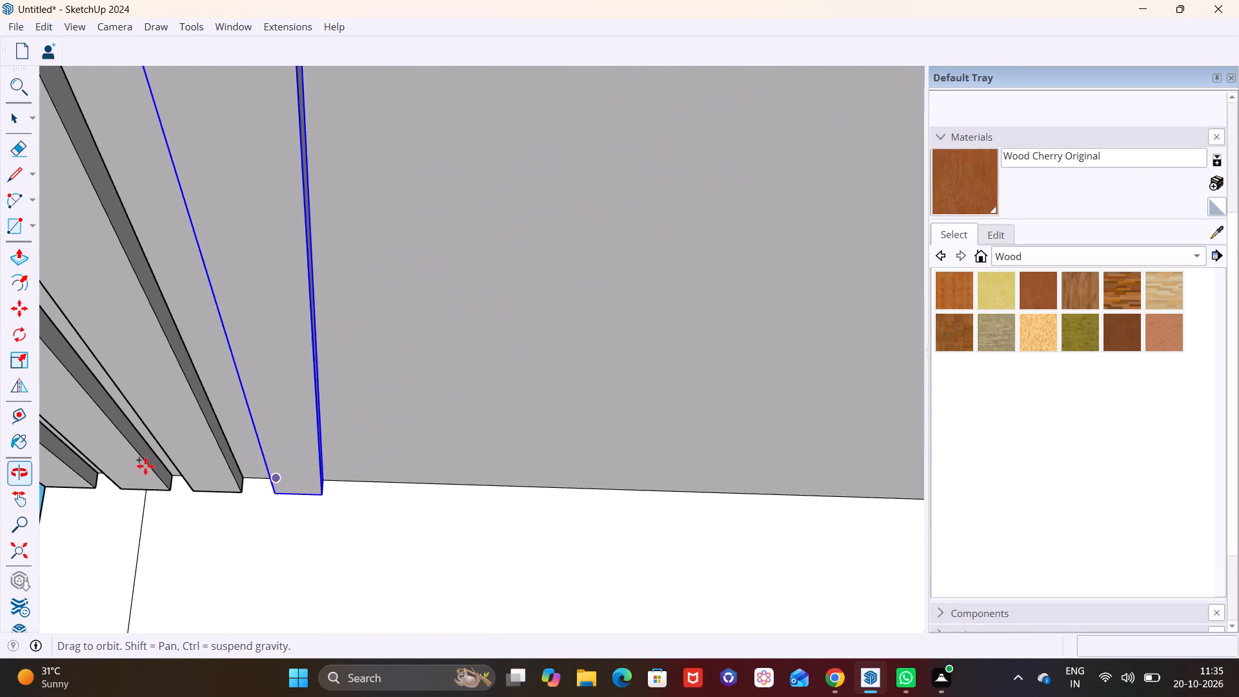
middle_drag(145, 466, 143, 466)
click(336, 480)
click(331, 478)
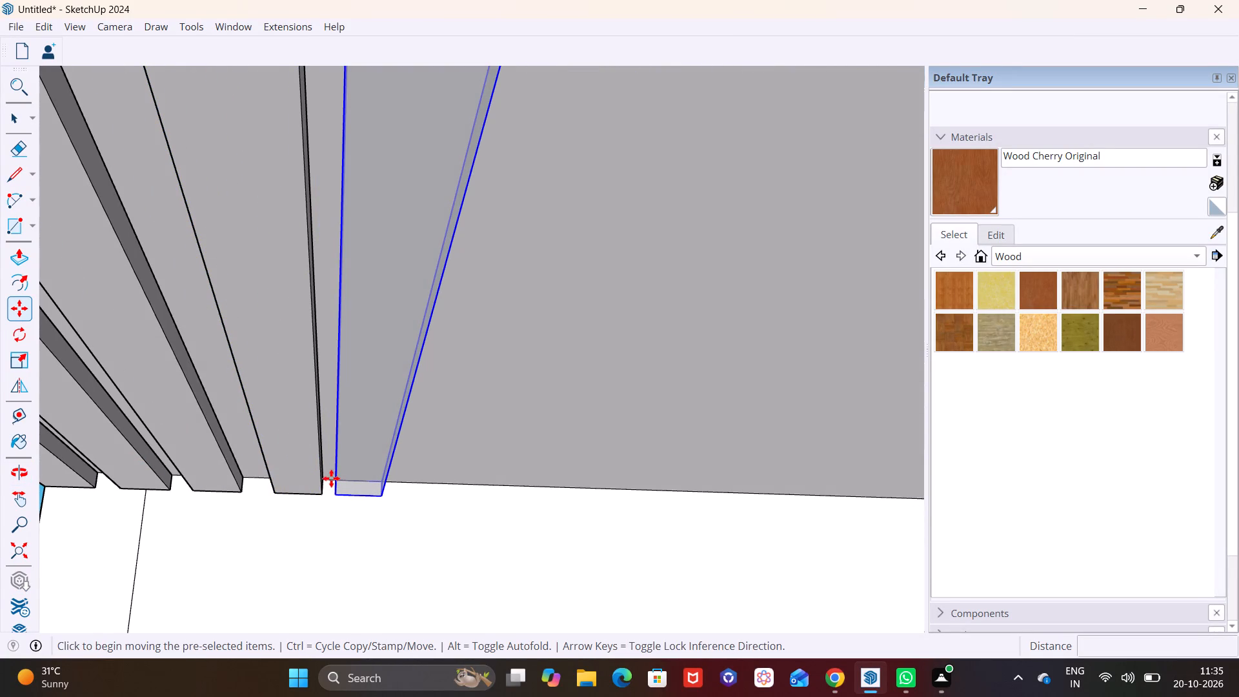
click(339, 480)
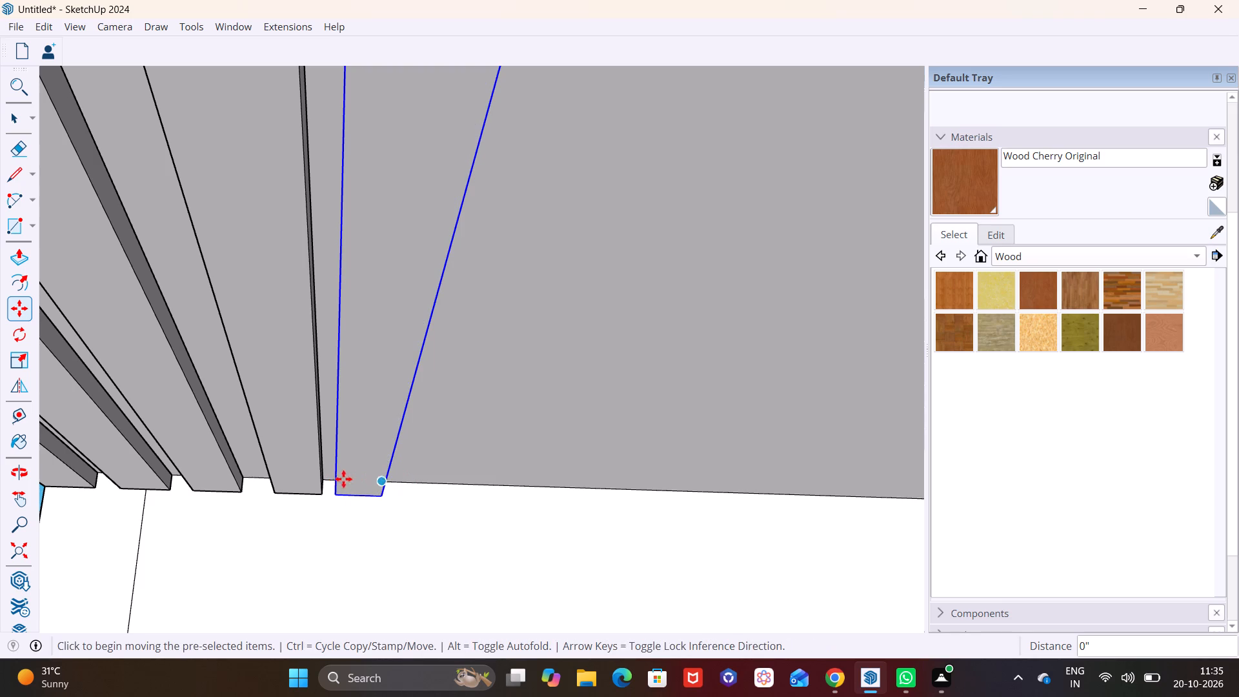
click(335, 474)
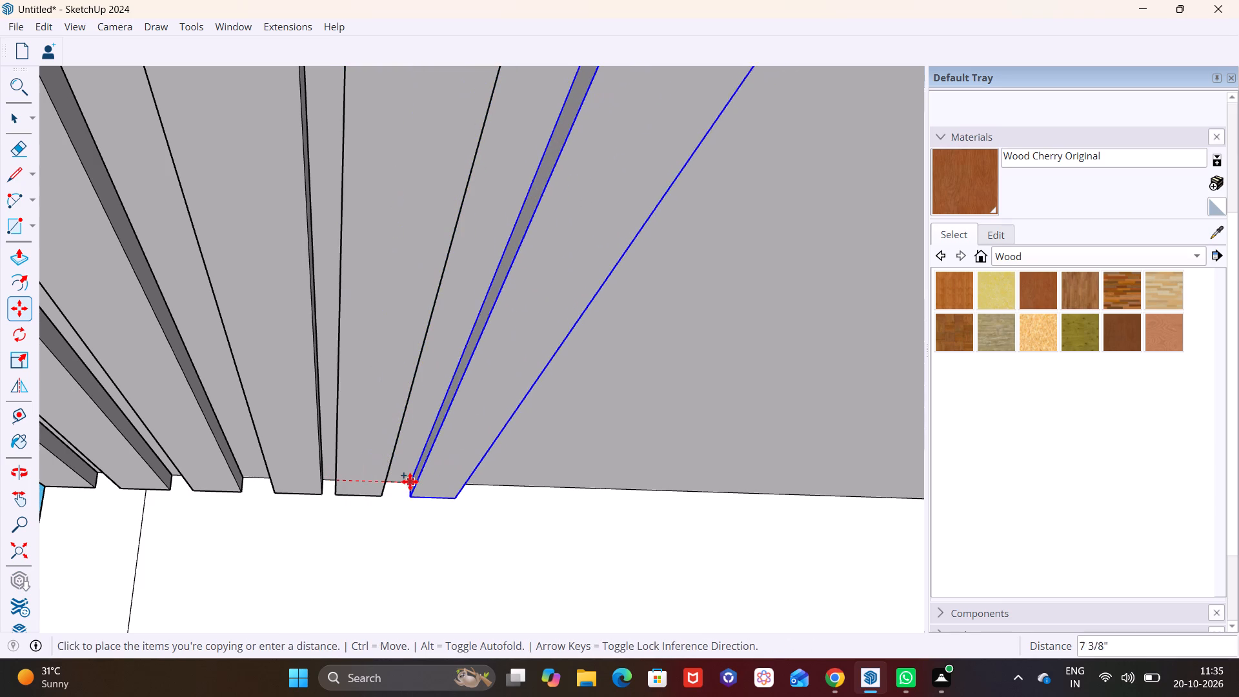
click(396, 481)
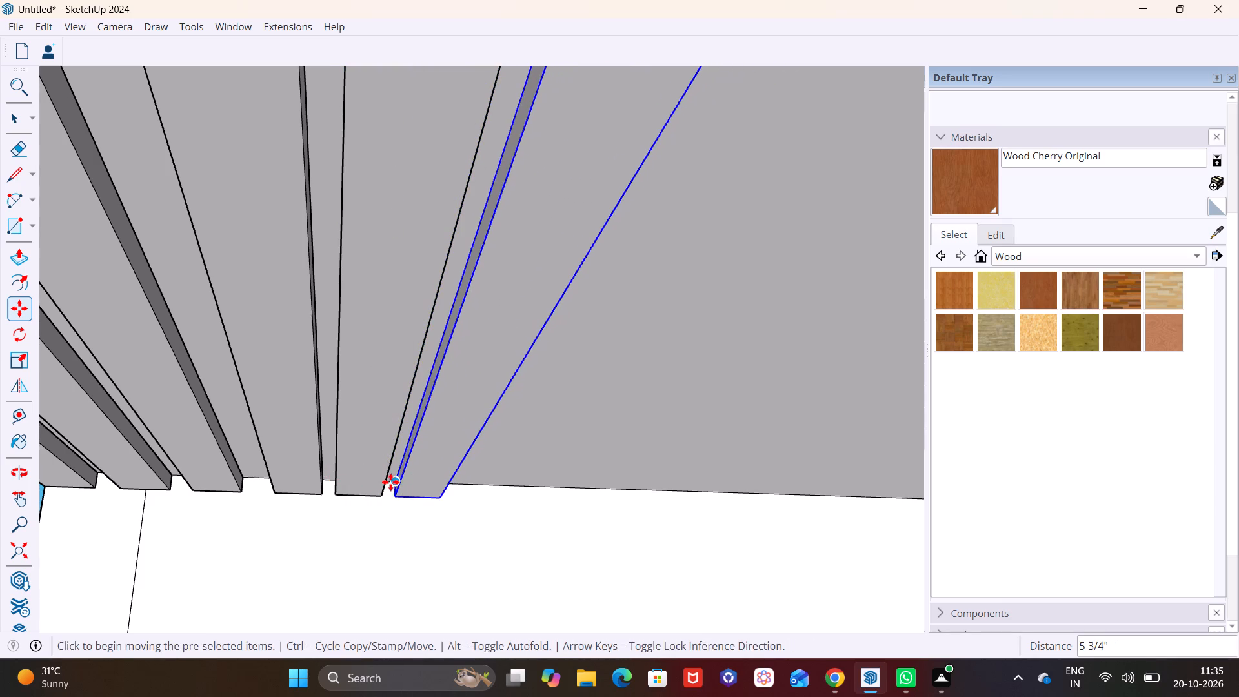
click(392, 481)
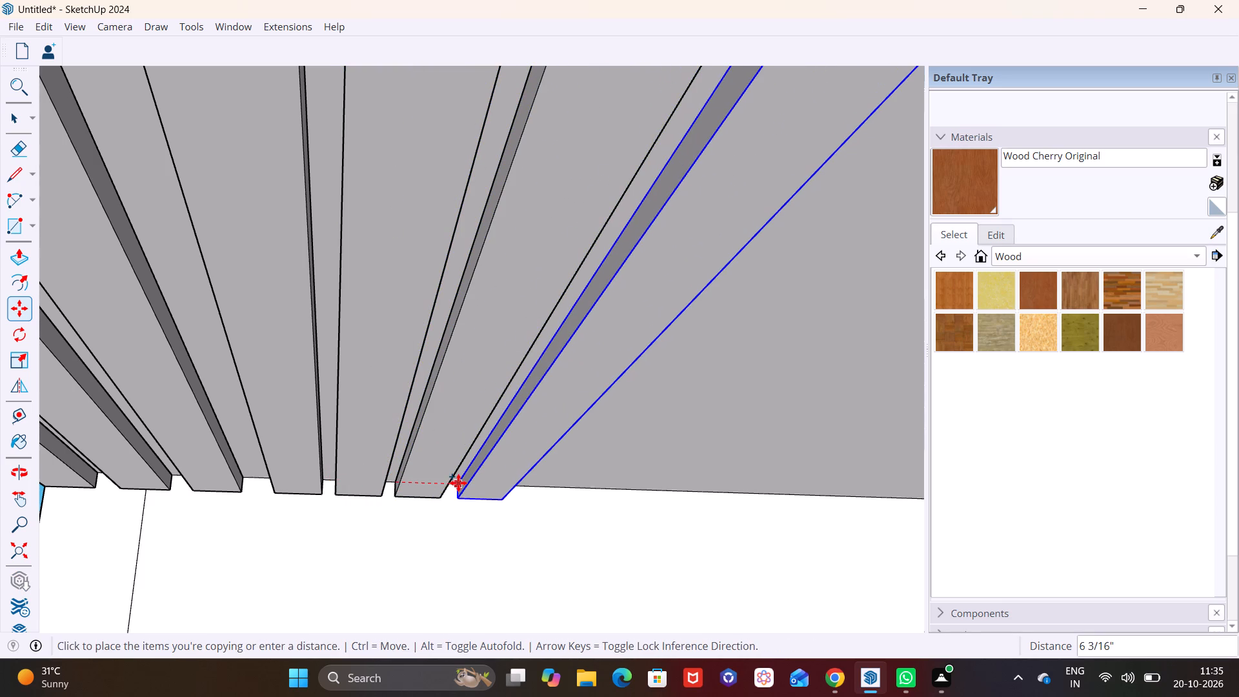
click(461, 484)
Copy the newest ceiling slat twice more along the balcony's back wall, about 7 5/16" and then 5 15/16" apart.
middle_drag(455, 487, 382, 500)
shift+middle_drag(460, 474, 330, 490)
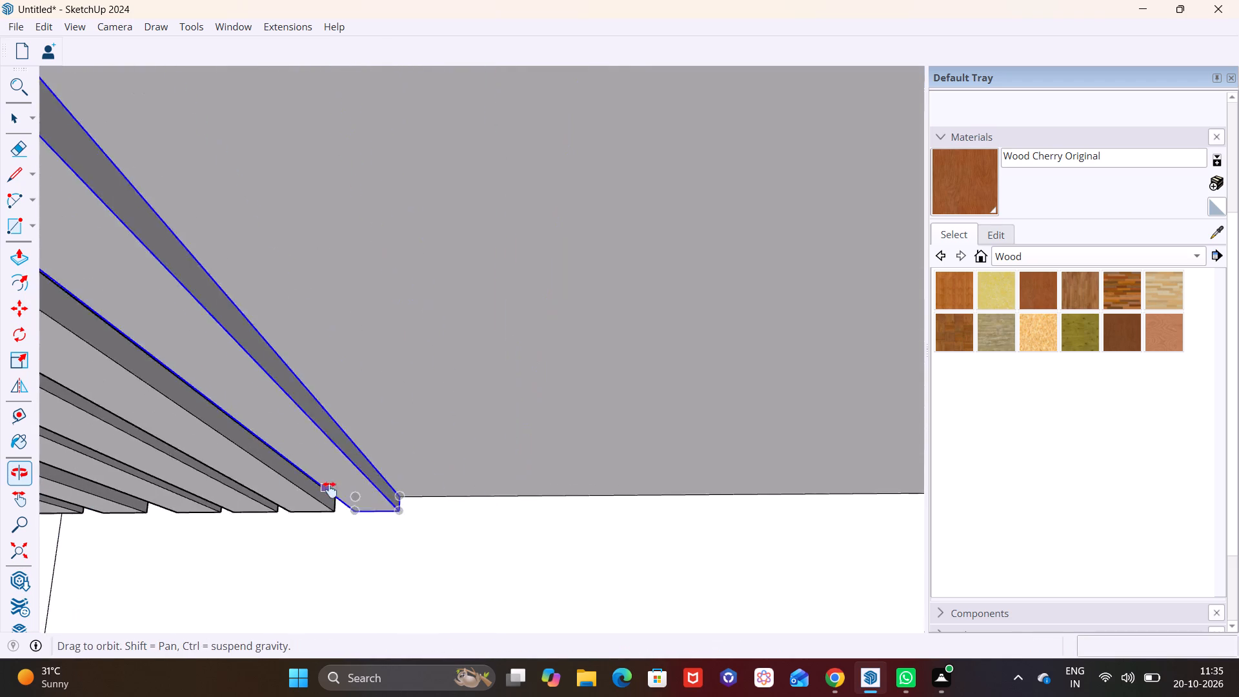
shift+middle_drag(330, 490, 267, 488)
middle_drag(376, 484, 476, 492)
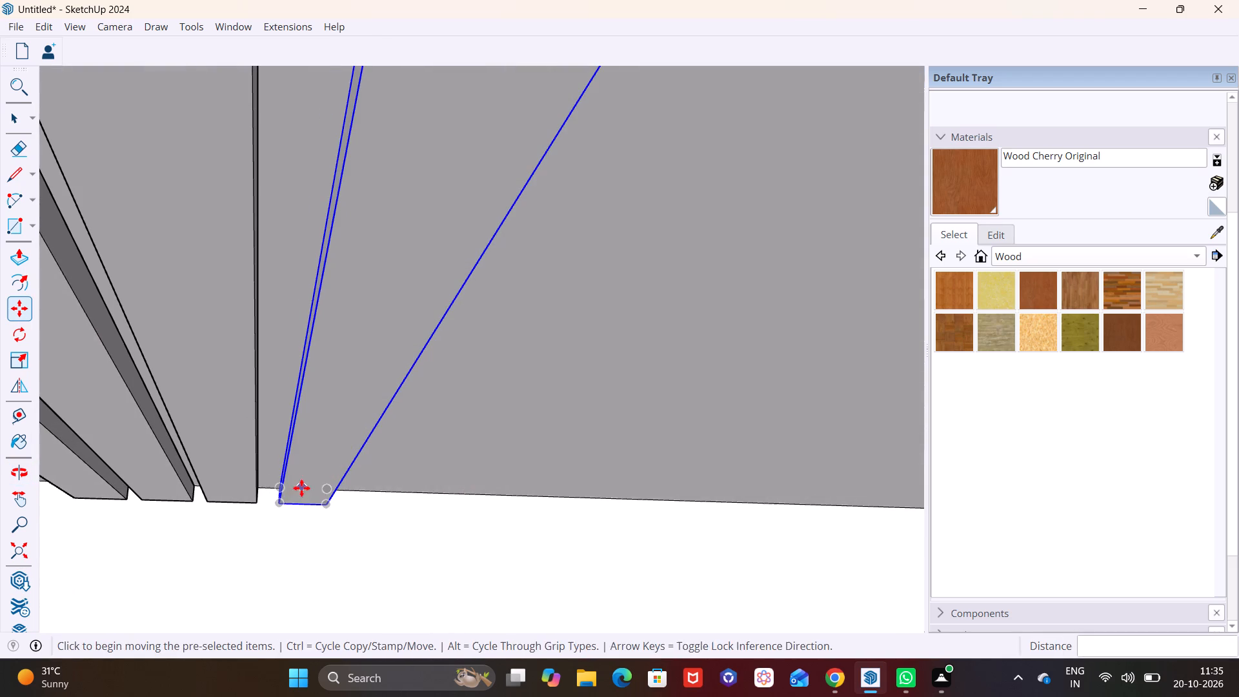
click(281, 485)
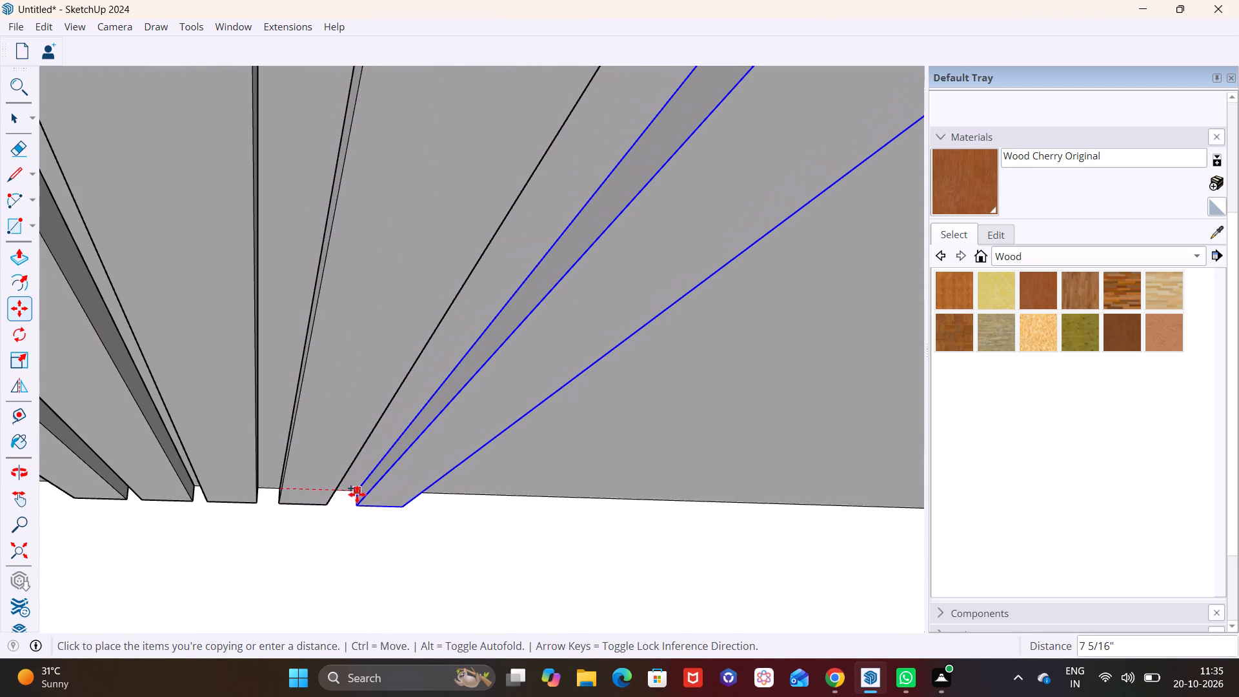
click(356, 493)
click(354, 490)
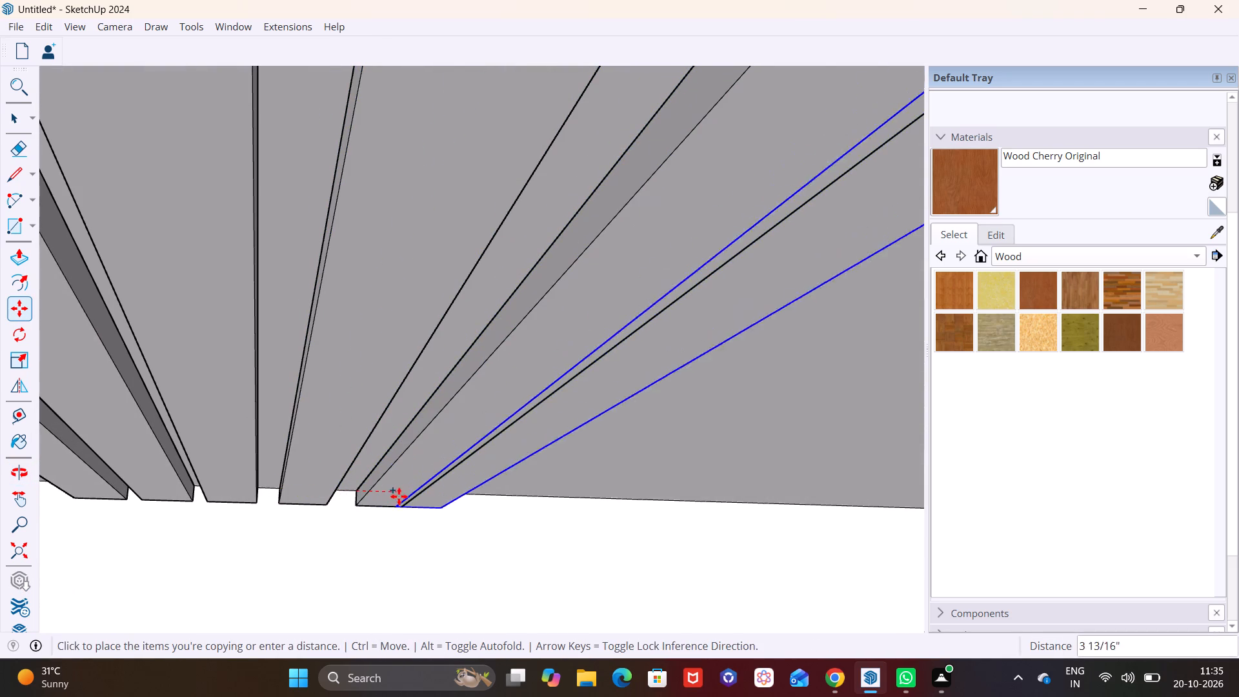
middle_drag(432, 497, 339, 507)
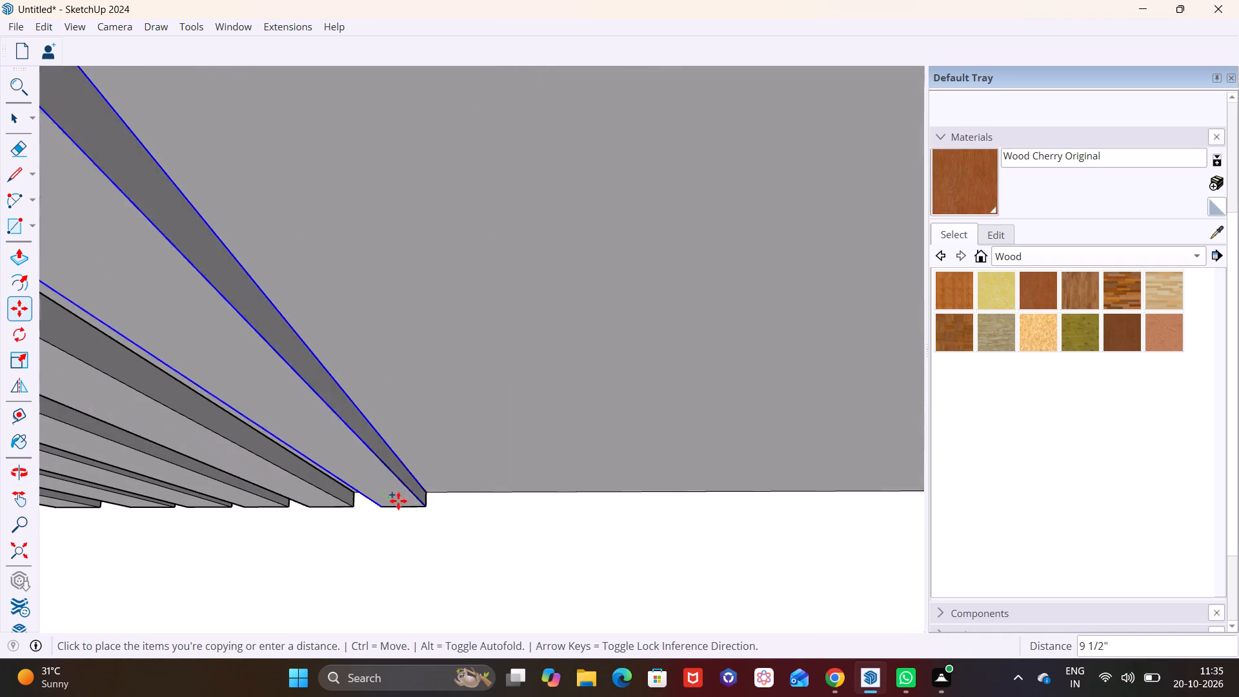
click(441, 495)
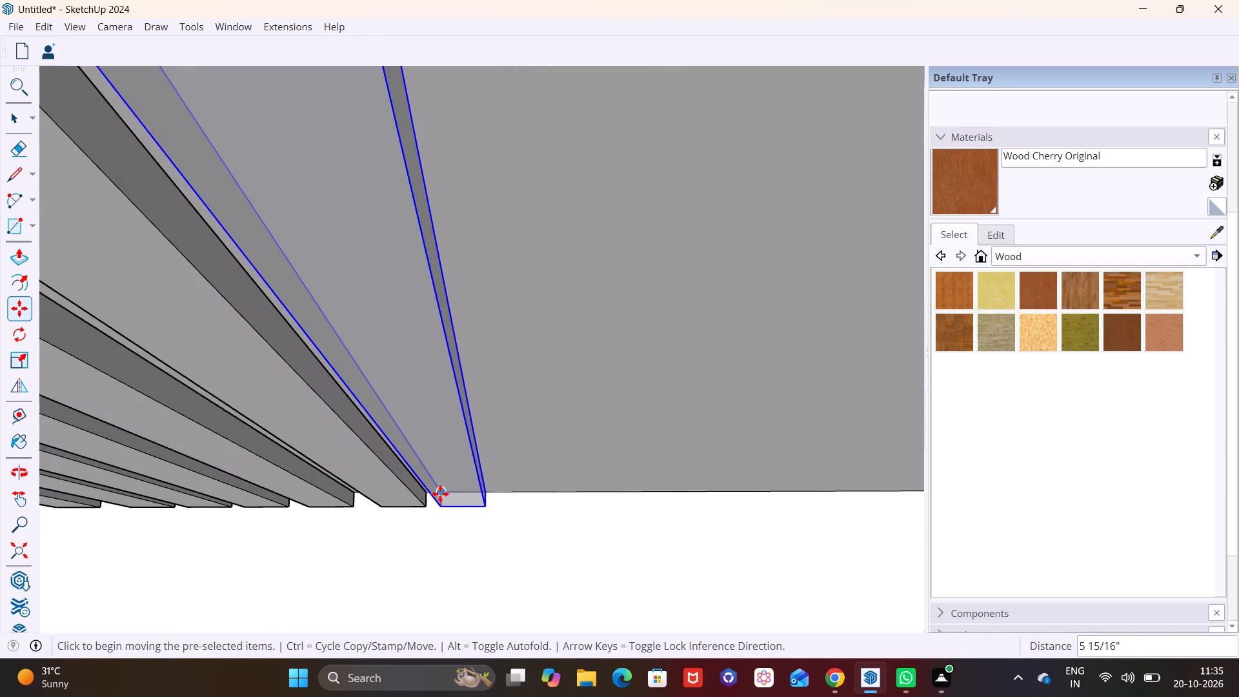
Add three more slat copies along the balcony ceiling, starting with spacings of about 5 1/2" and 6 3/4".
click(440, 494)
click(496, 491)
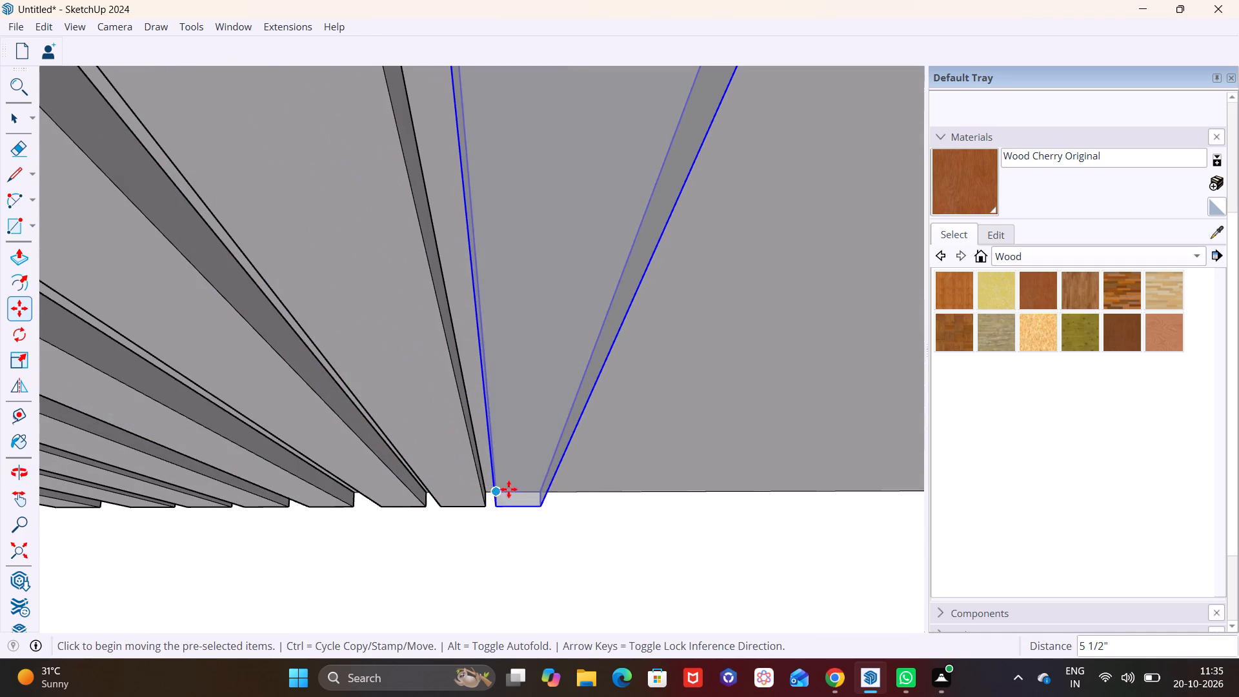
click(490, 489)
click(496, 489)
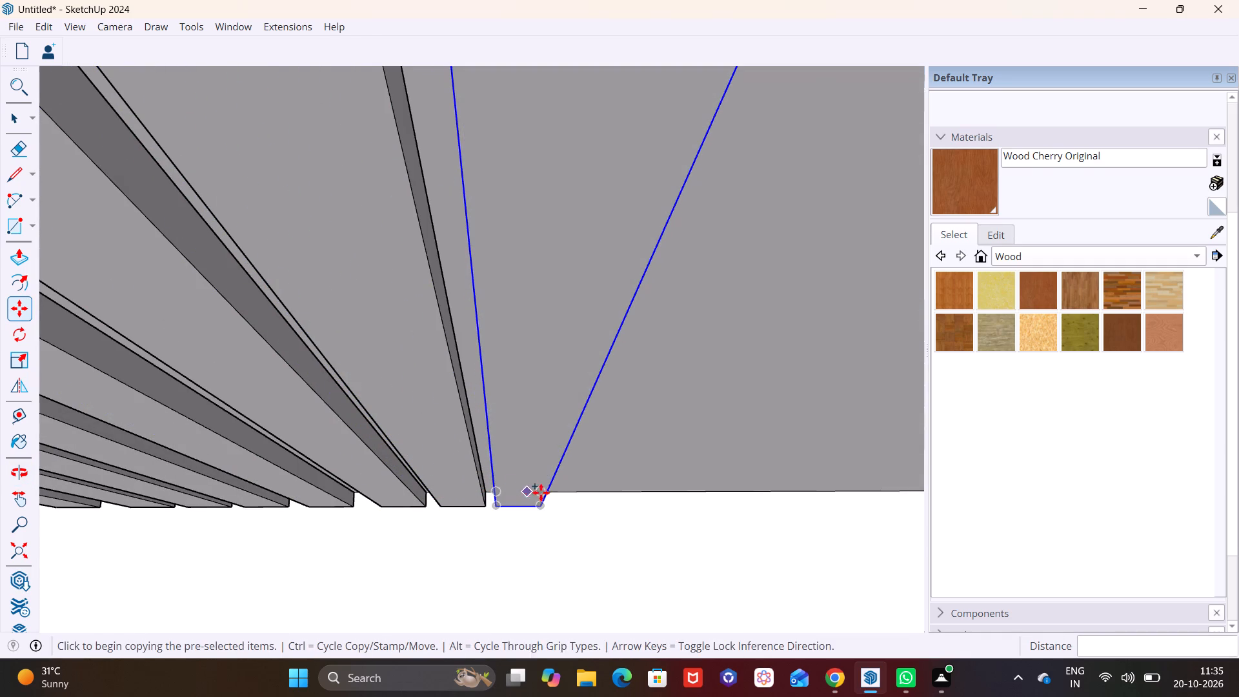
click(501, 491)
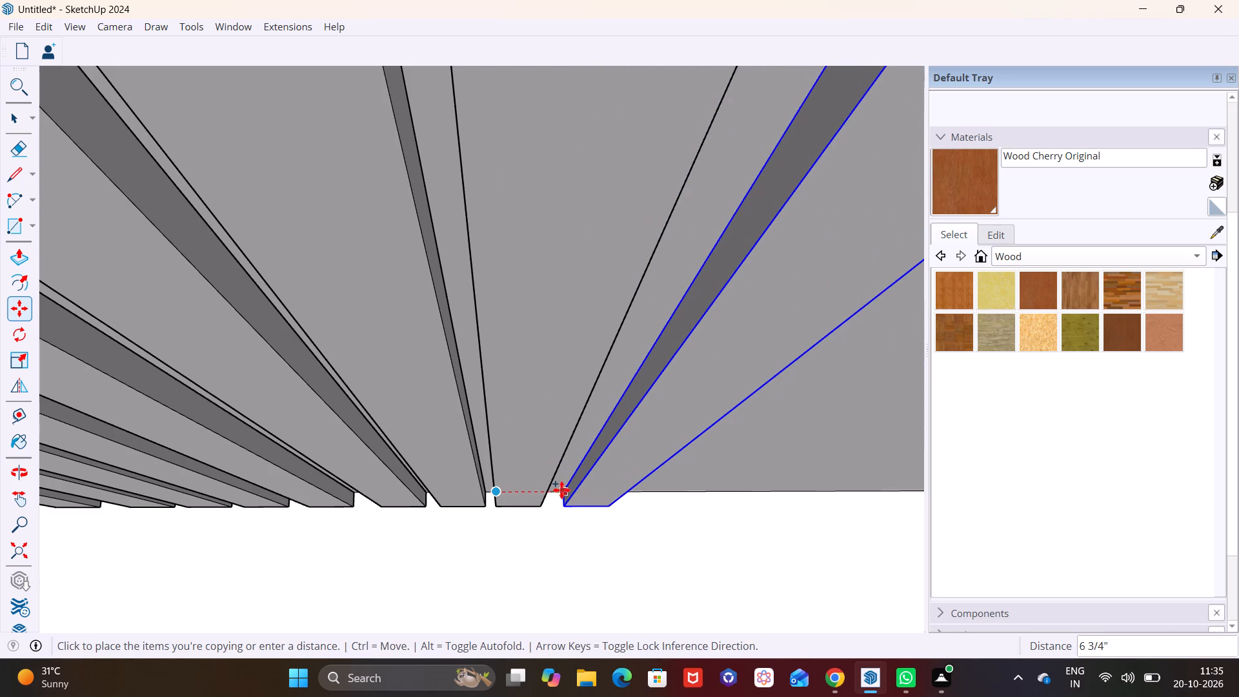
click(561, 490)
click(561, 490)
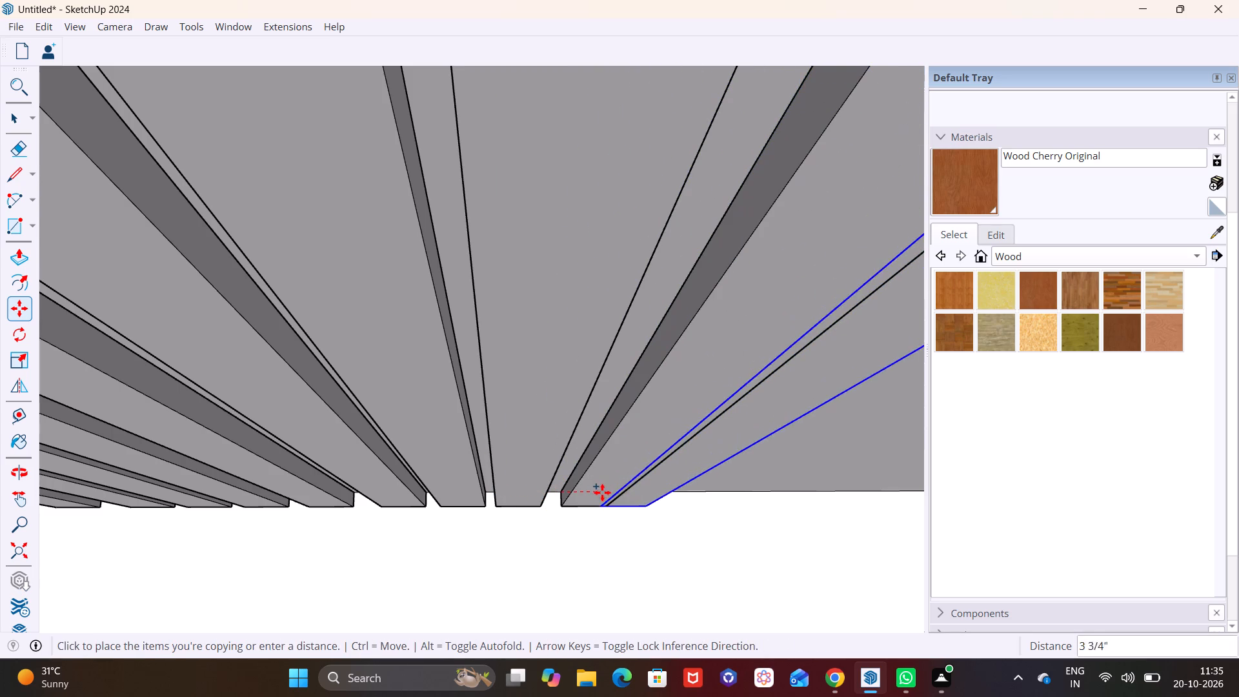
click(638, 496)
Copy the end slat twice more toward the balcony's dark side wall, at spacings of about 6 7/8" and 7 7/16".
scroll(638, 494, down, 6)
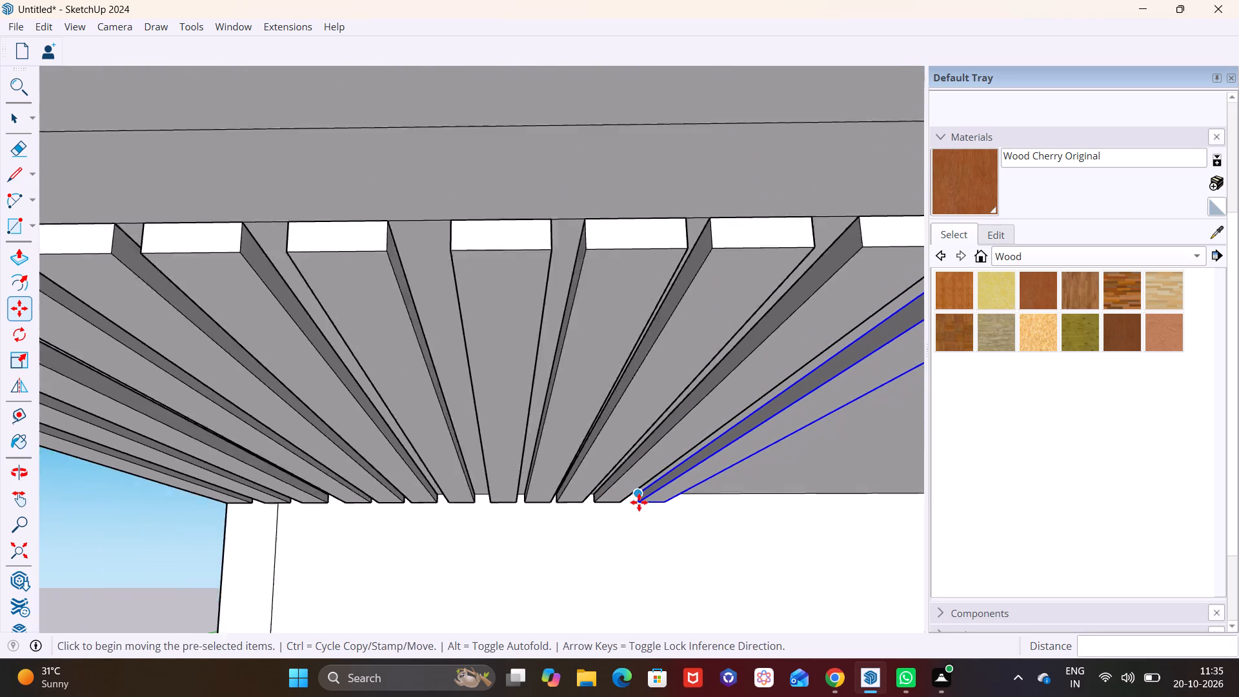
scroll(639, 502, down, 5)
shift+middle_drag(627, 494, 323, 475)
middle_drag(376, 476, 405, 439)
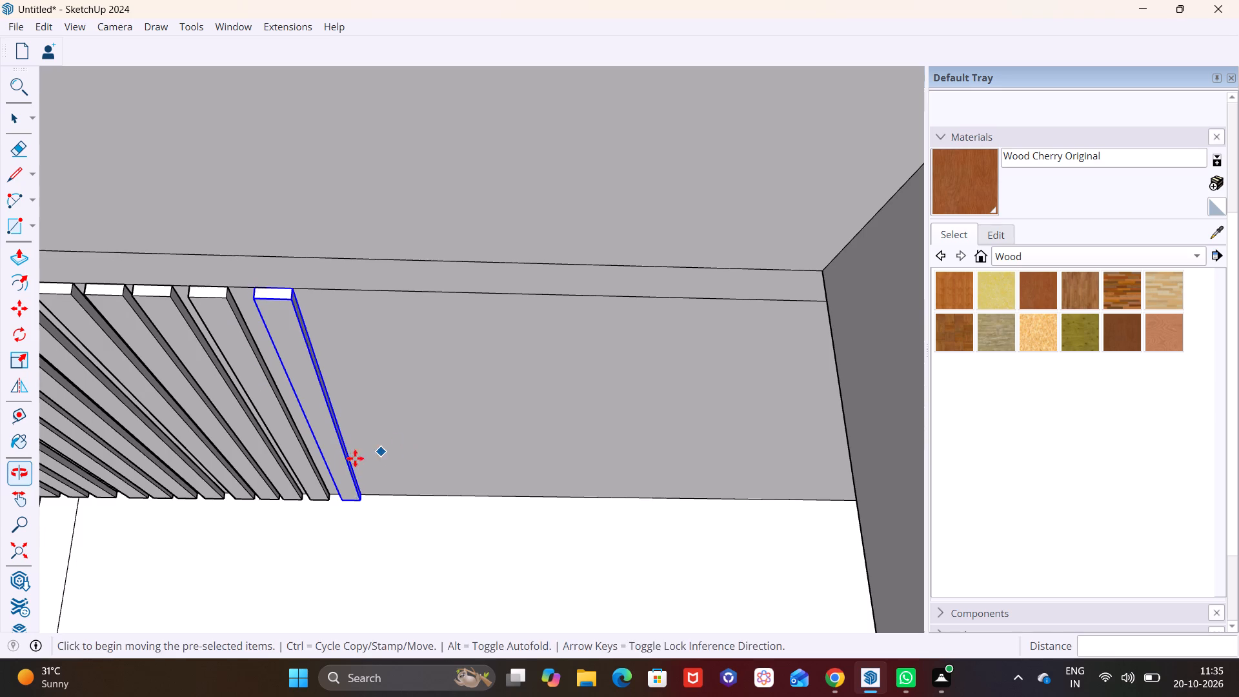
scroll(352, 459, up, 3)
middle_drag(360, 476, 399, 469)
click(322, 501)
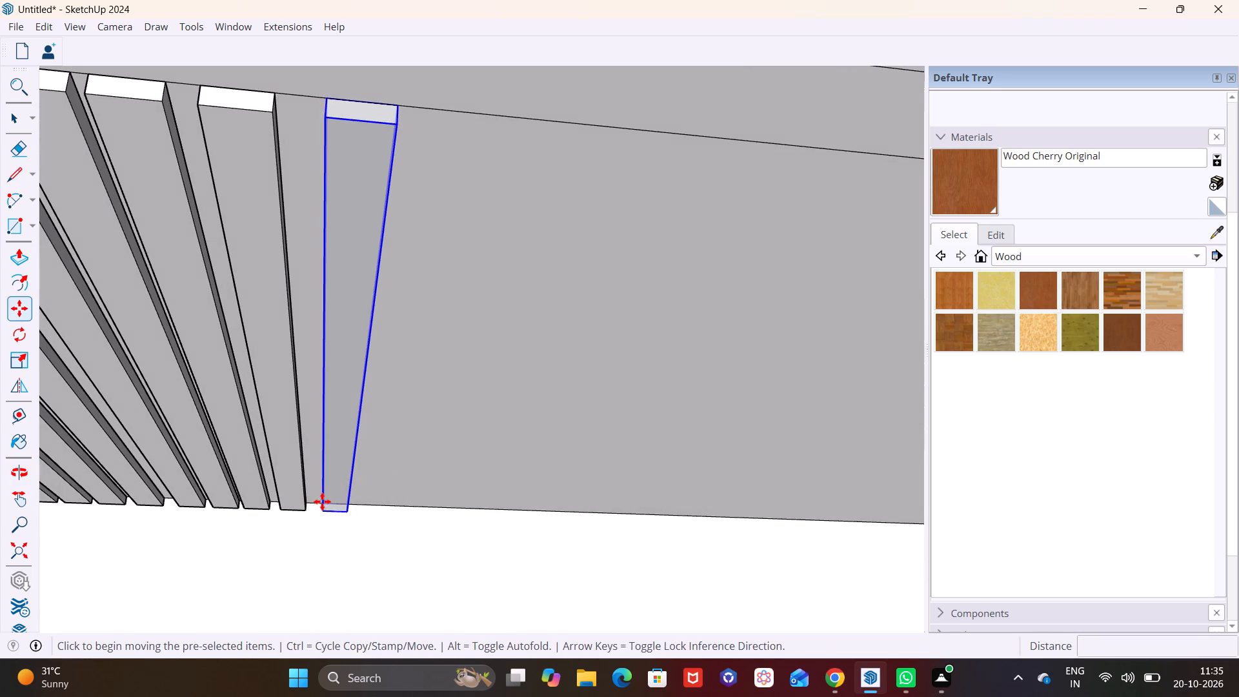
click(361, 504)
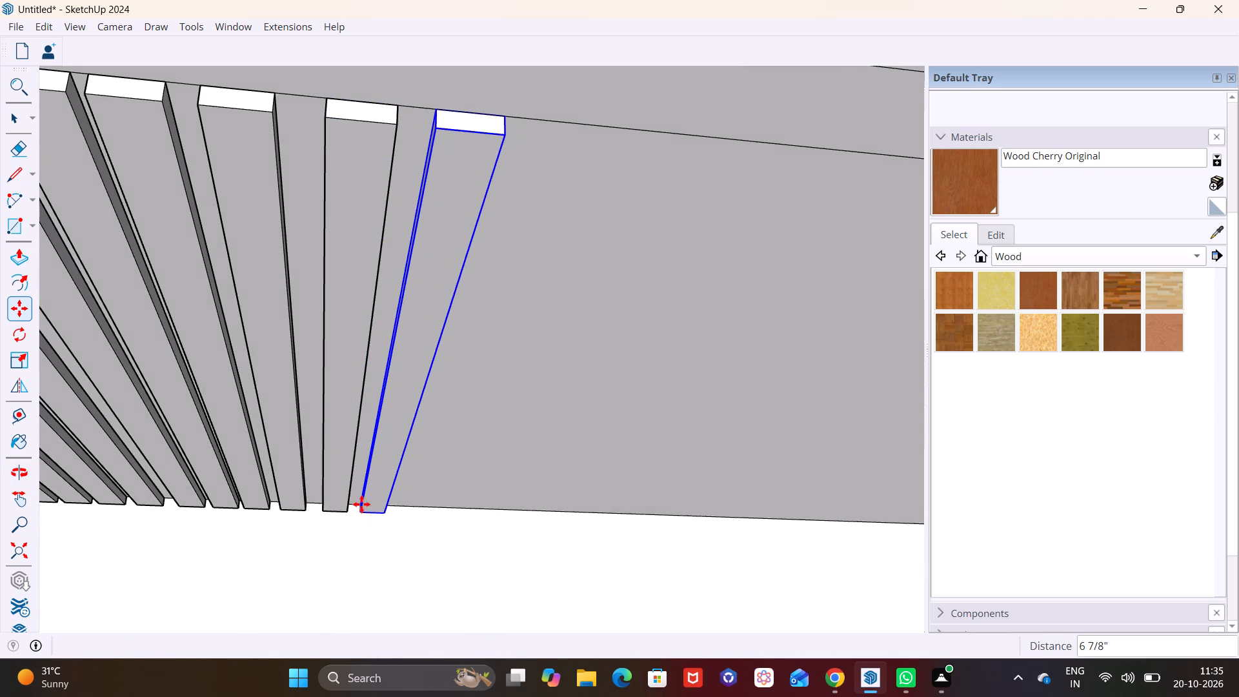
click(361, 501)
click(401, 502)
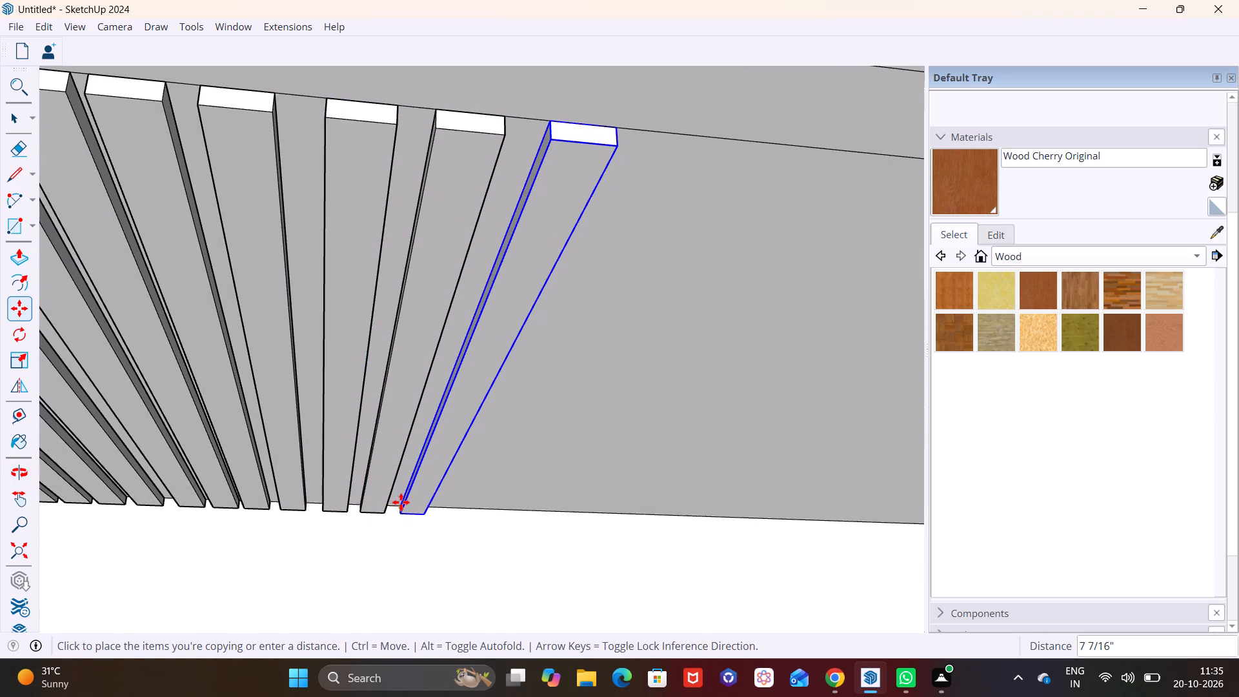
Add three more slat copies along the ceiling, the first two about 8 3/16" apart, and deselect the last slat.
click(398, 503)
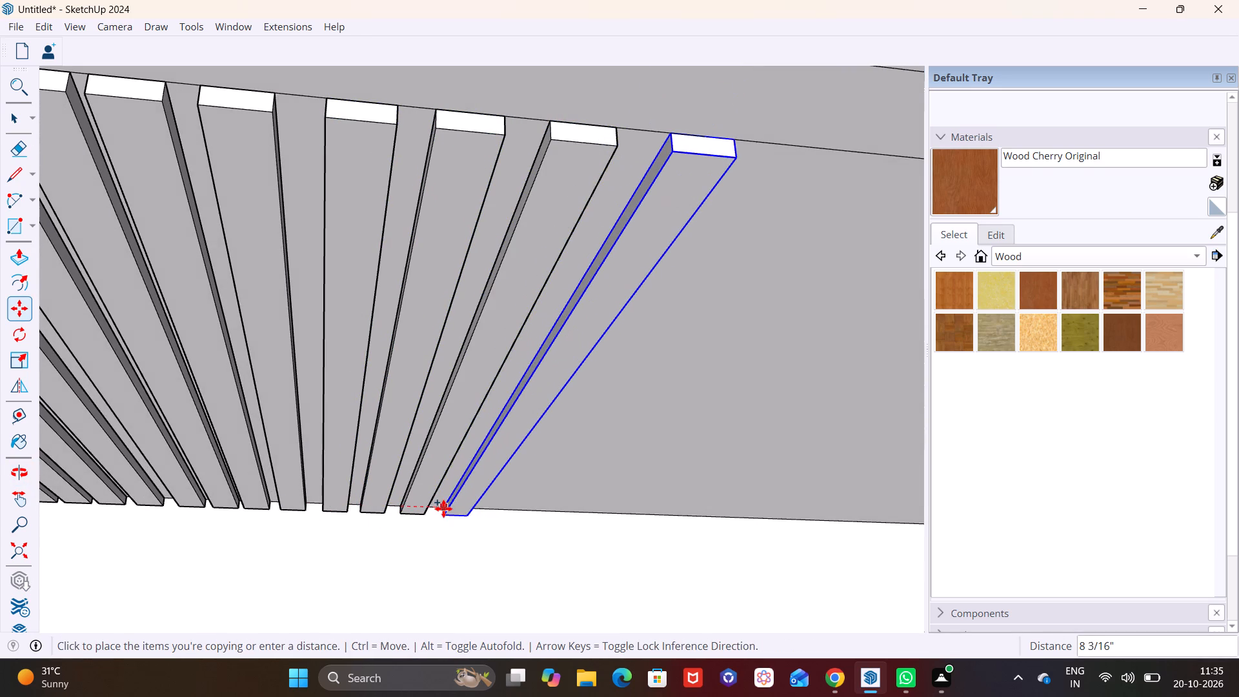
click(443, 509)
click(446, 509)
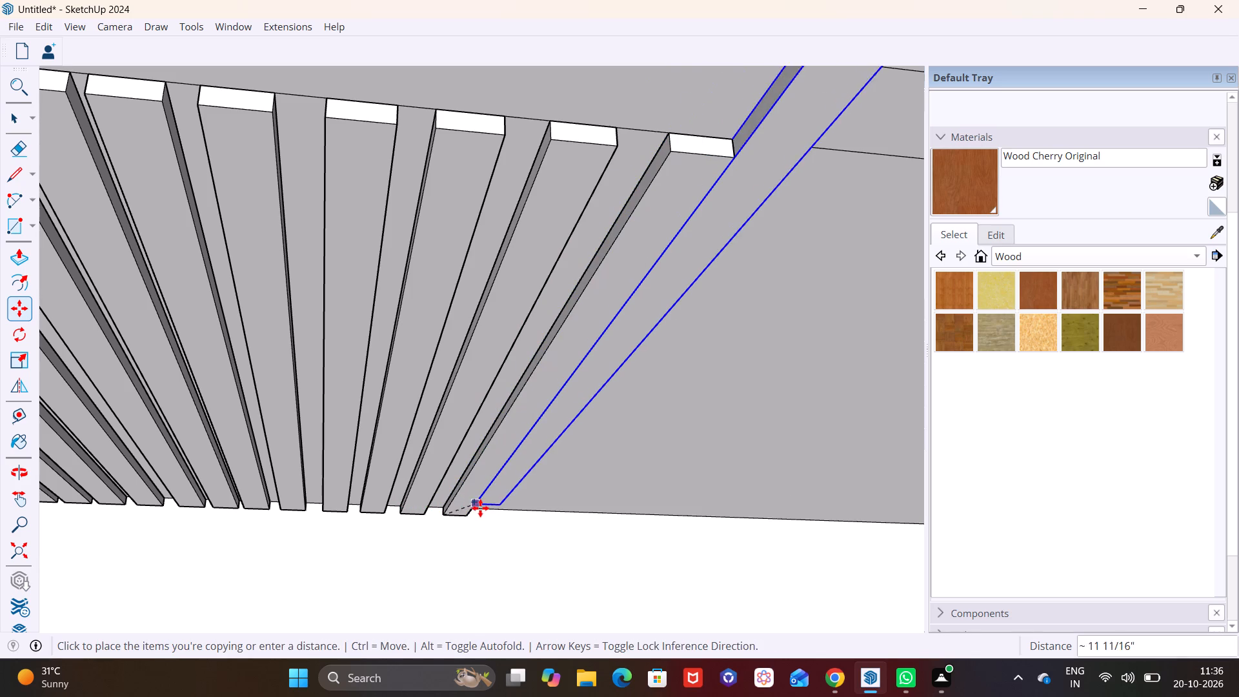
click(487, 516)
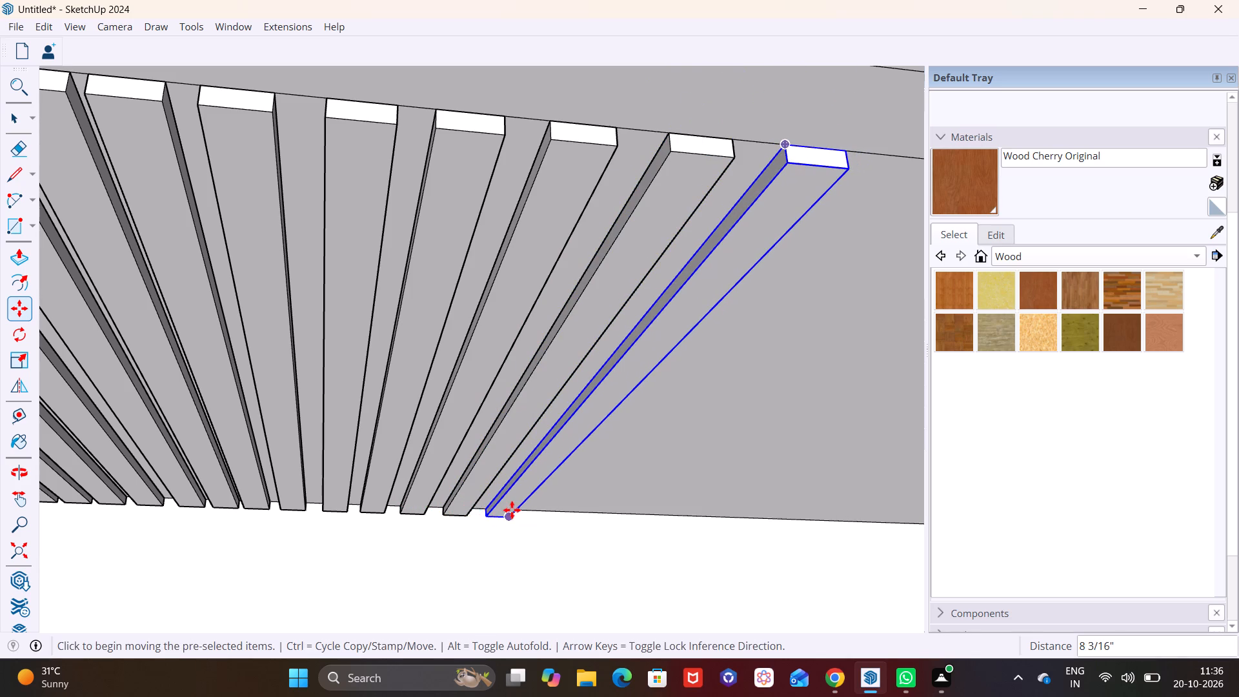
click(487, 507)
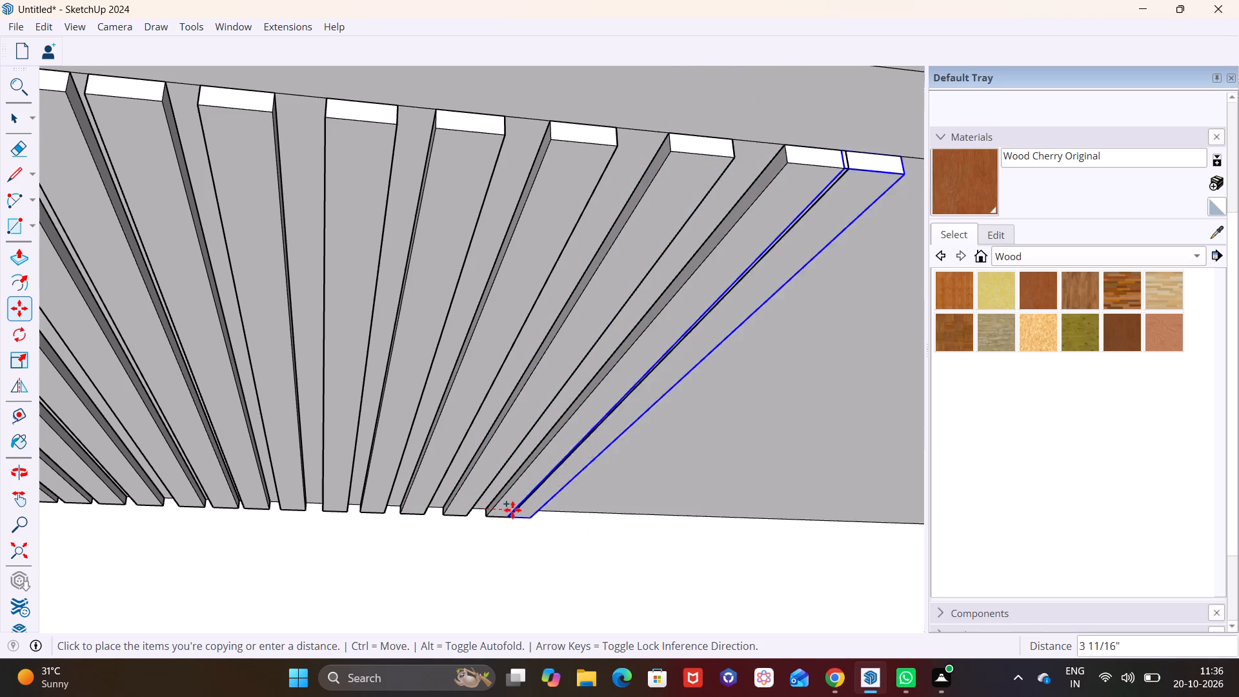
click(535, 514)
key(space)
click(575, 536)
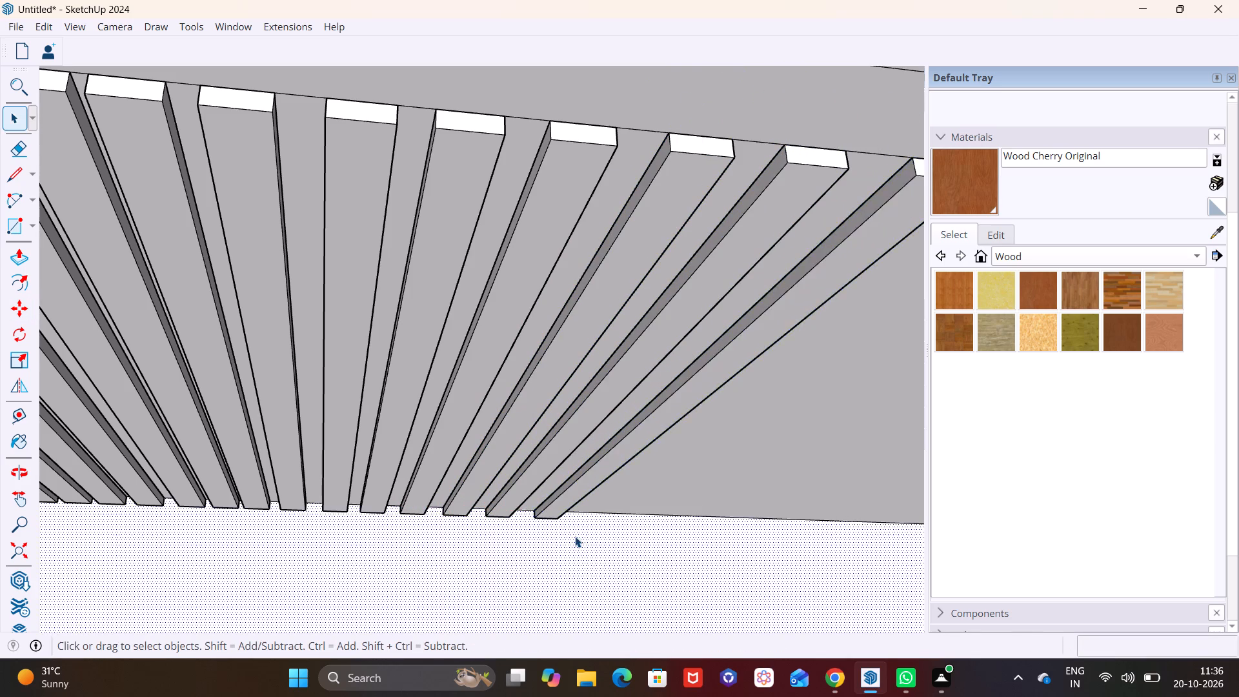
Copy the end ceiling slat twice more toward the dark side wall, at spacings of about 6 3/16" and 6 7/16".
scroll(576, 534, down, 3)
middle_drag(578, 534, 479, 536)
shift+middle_drag(502, 494, 419, 476)
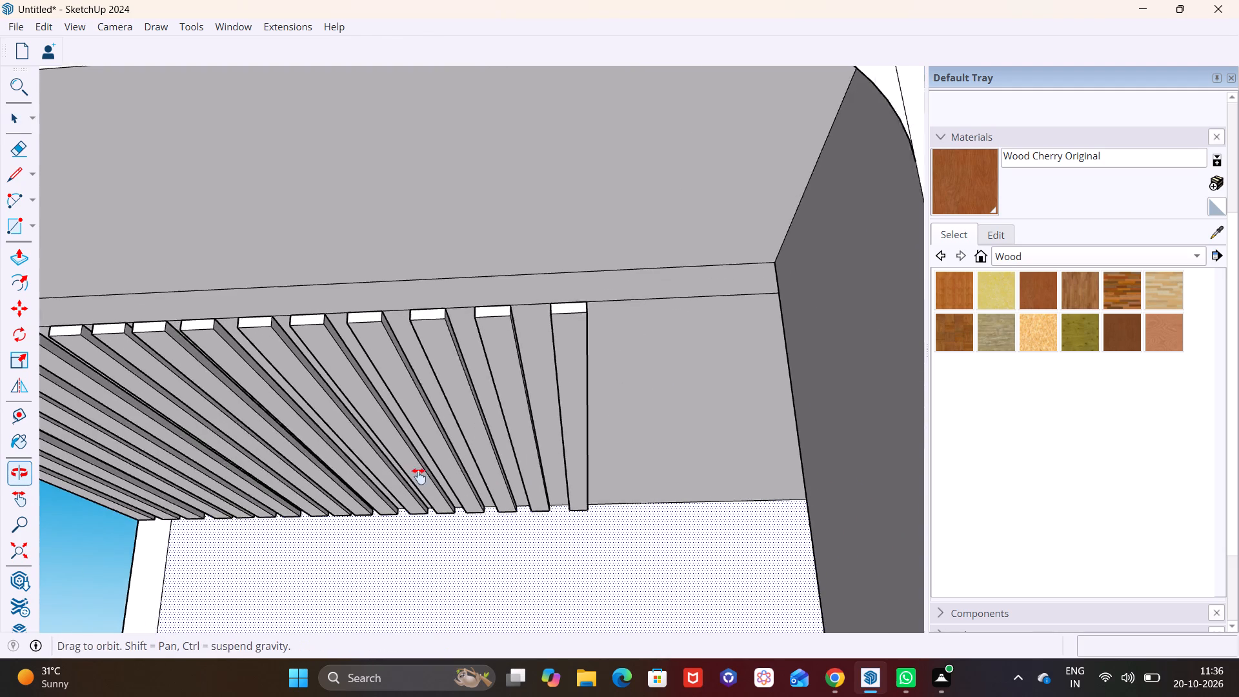
shift+middle_drag(419, 476, 359, 465)
scroll(376, 458, up, 2)
middle_drag(465, 431, 518, 424)
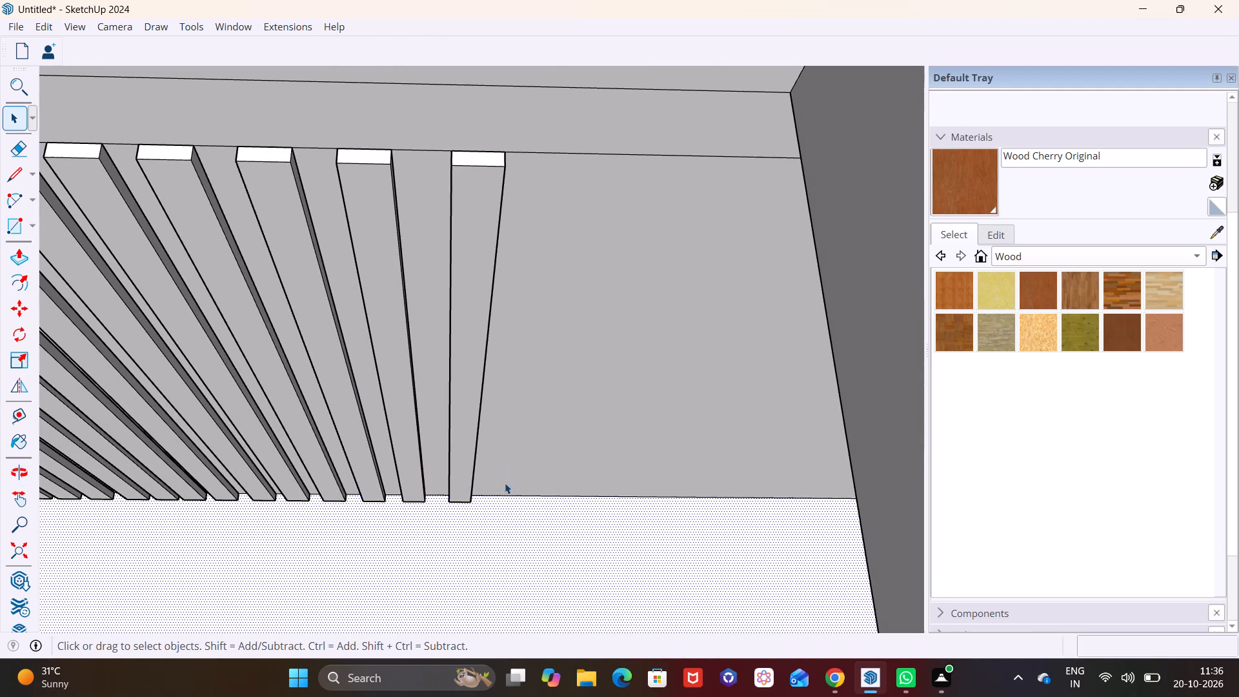
click(469, 490)
key(m)
scroll(457, 486, up, 4)
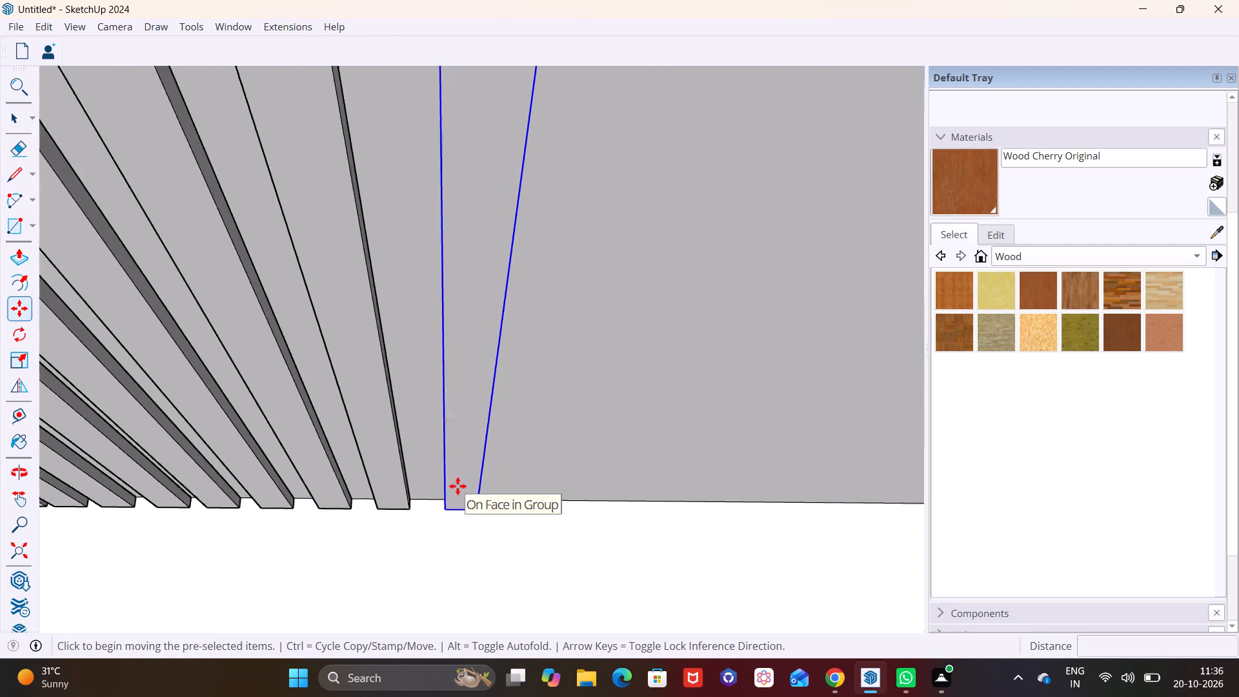
scroll(458, 486, up, 2)
click(441, 500)
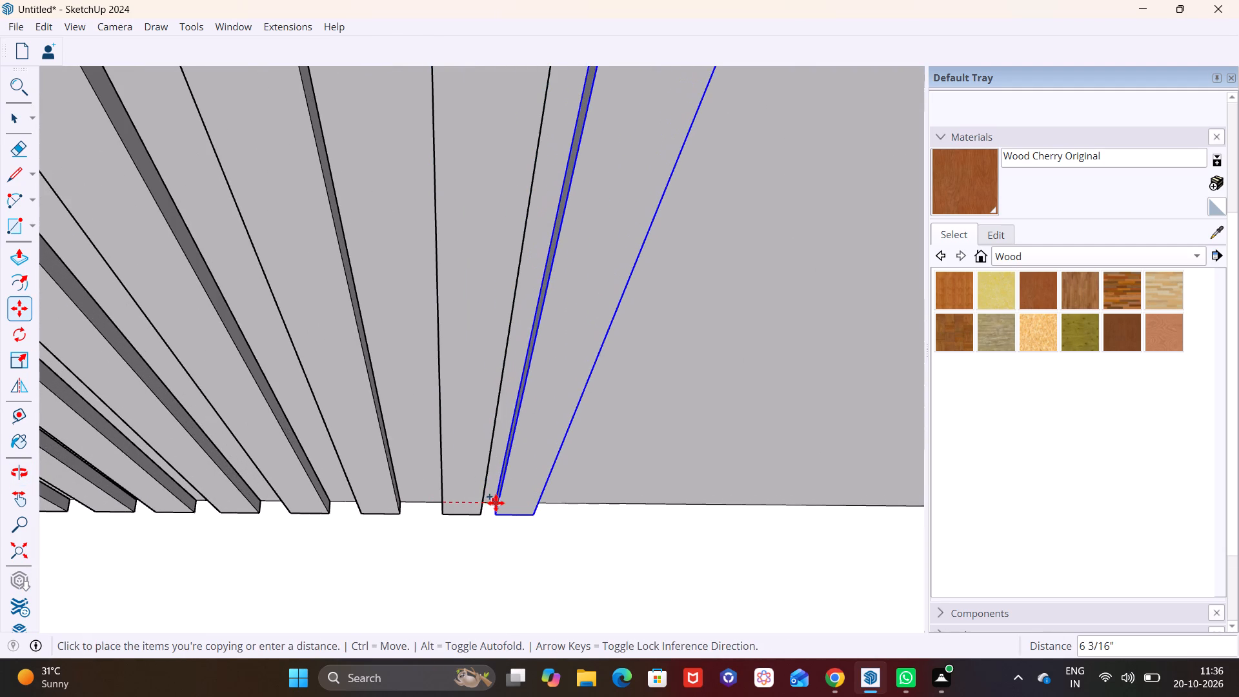
click(496, 503)
click(496, 498)
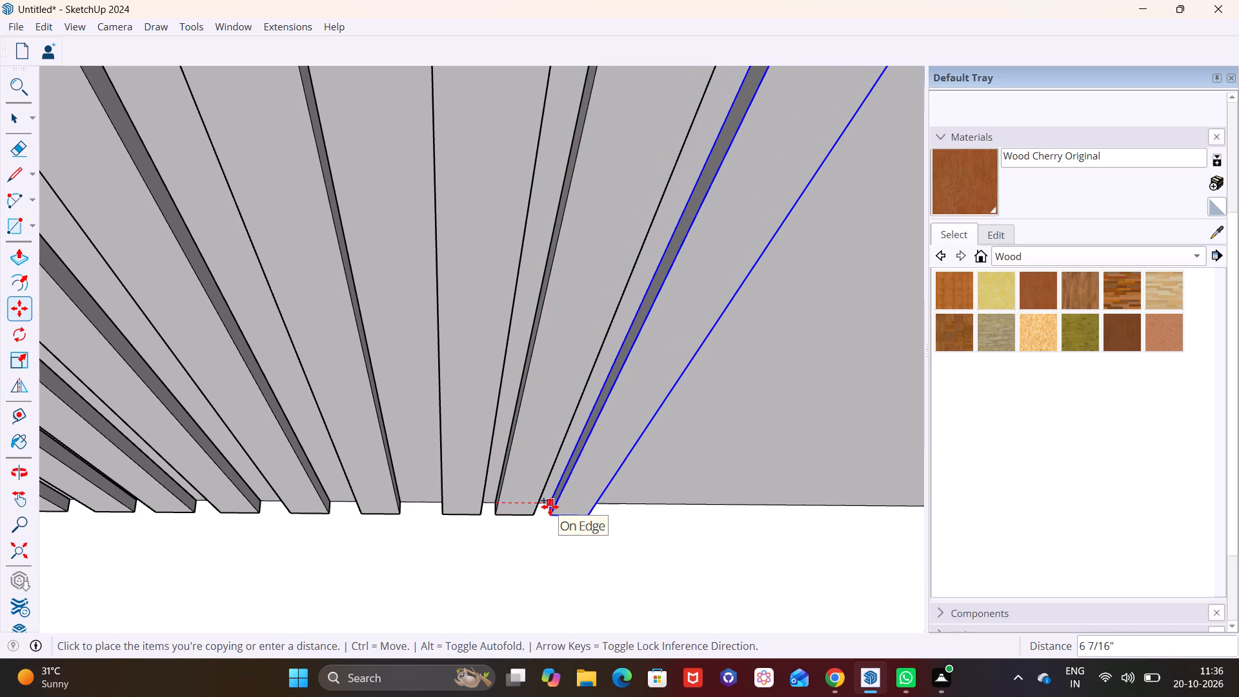
click(550, 507)
Add three more slat copies along the balcony ceiling, the first about 6 9/16" and the last about 6 5/8" apart.
click(551, 503)
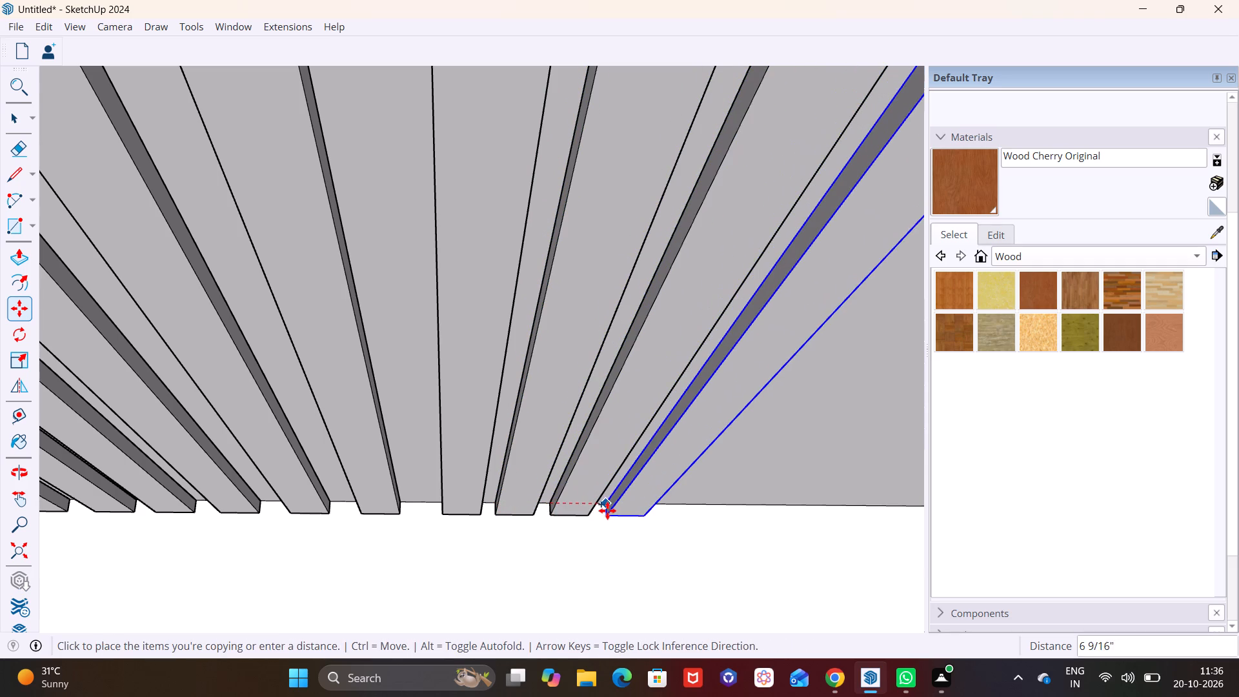
click(608, 510)
click(607, 503)
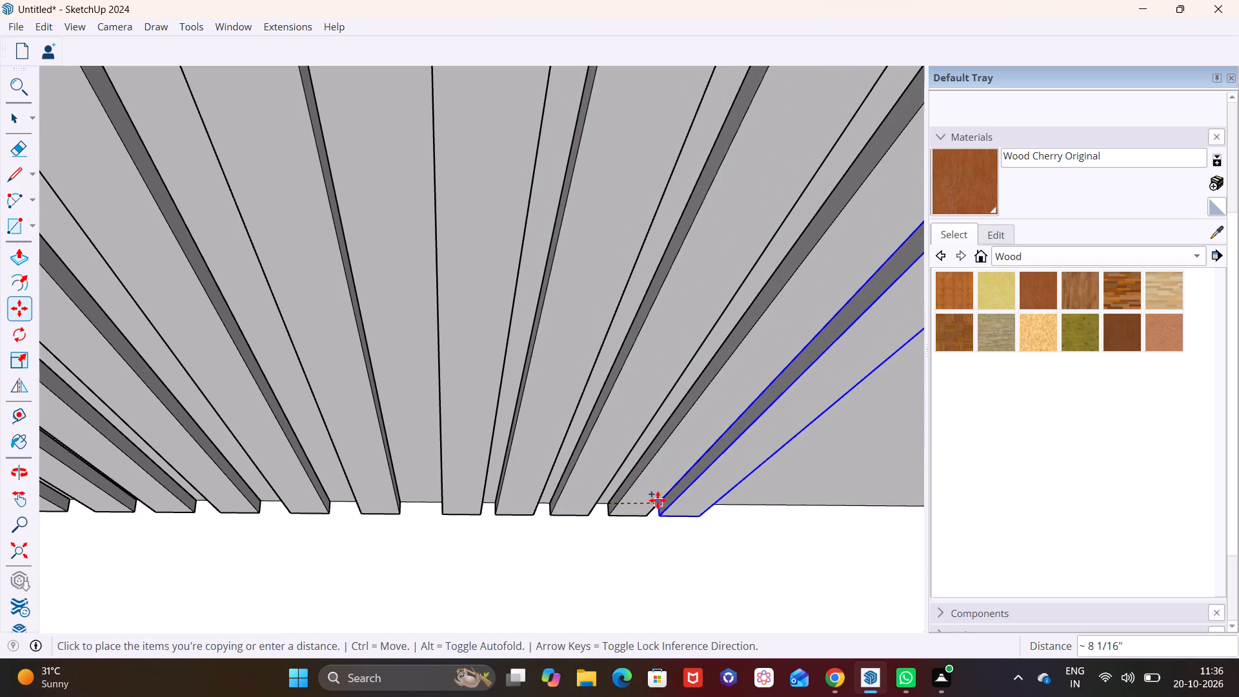
click(674, 508)
scroll(656, 496, down, 7)
shift+middle_drag(640, 474, 447, 474)
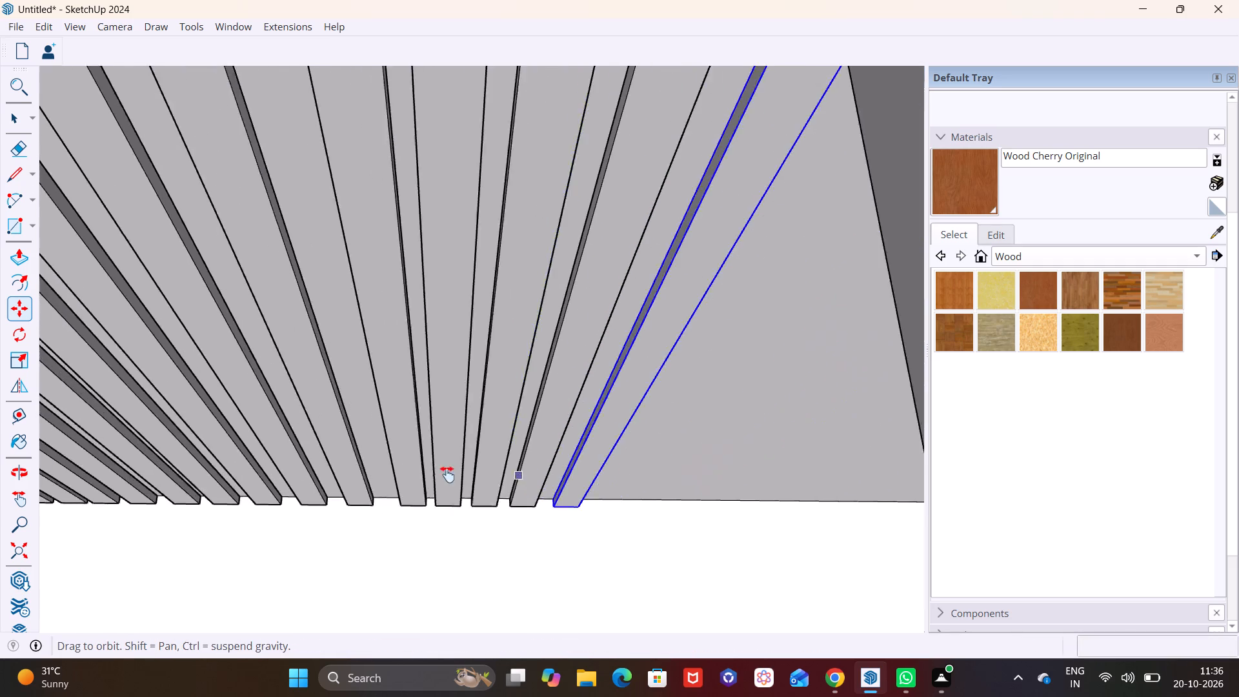
shift+middle_drag(447, 474, 496, 486)
scroll(572, 486, up, 3)
shift+middle_drag(590, 492, 481, 489)
middle_drag(511, 496, 545, 514)
click(414, 510)
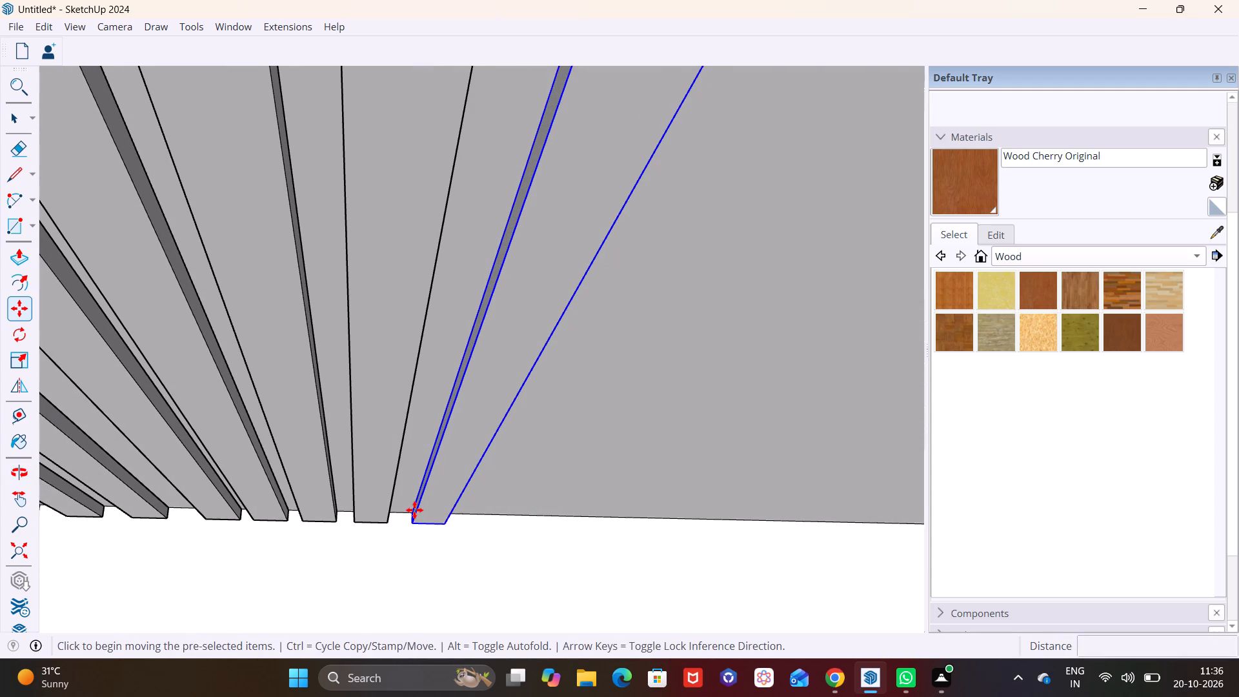
click(461, 514)
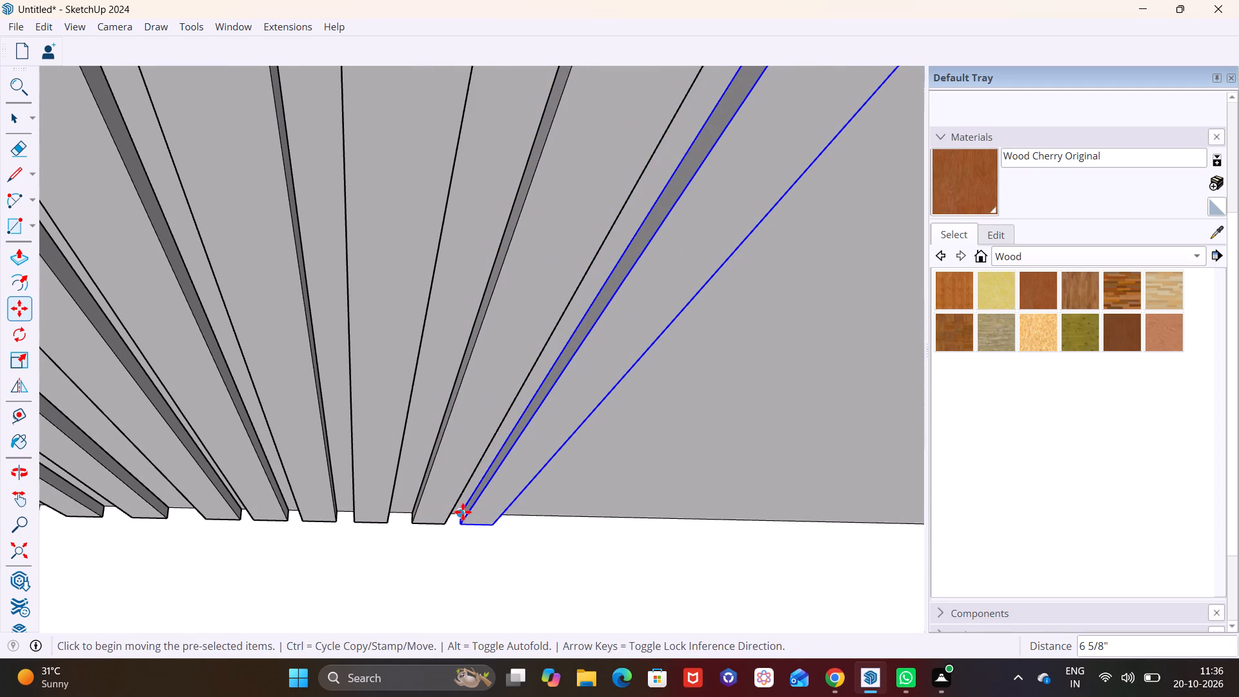
Copy the end slat four more times at spacings of about 8 5/16", 8 13/16", 8 7/16" and 8 5/8", and deselect it.
click(463, 512)
click(520, 521)
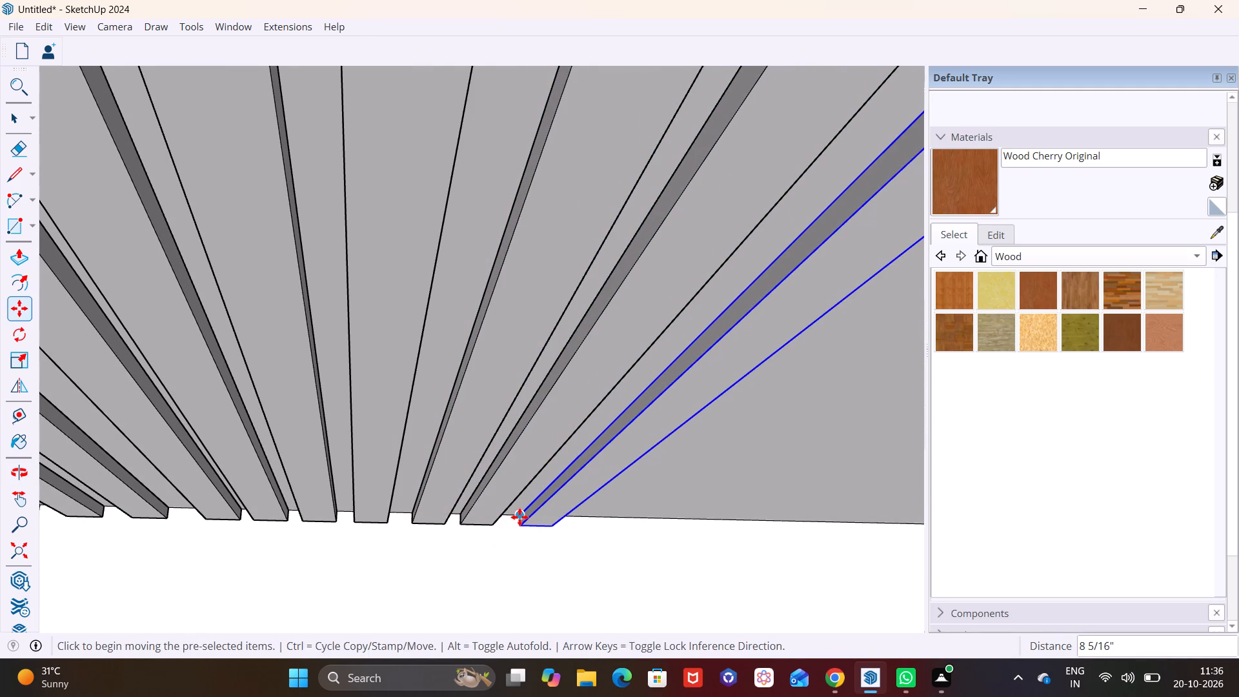
click(519, 517)
click(582, 520)
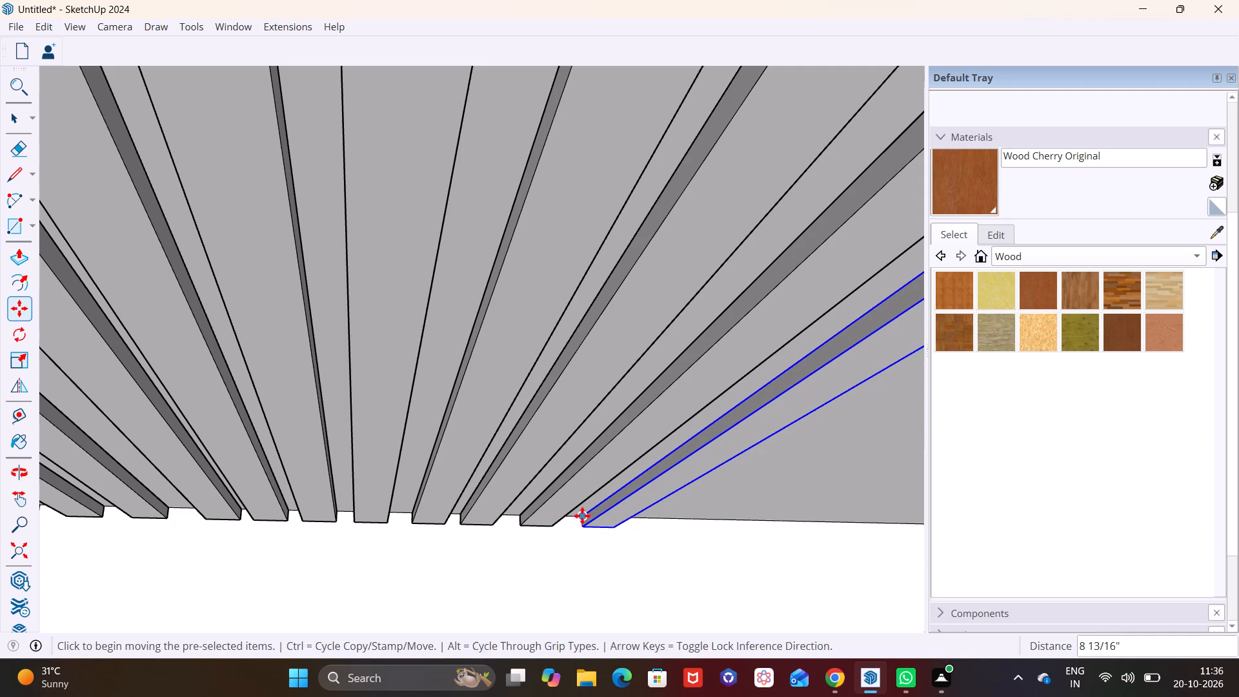
click(582, 516)
click(641, 523)
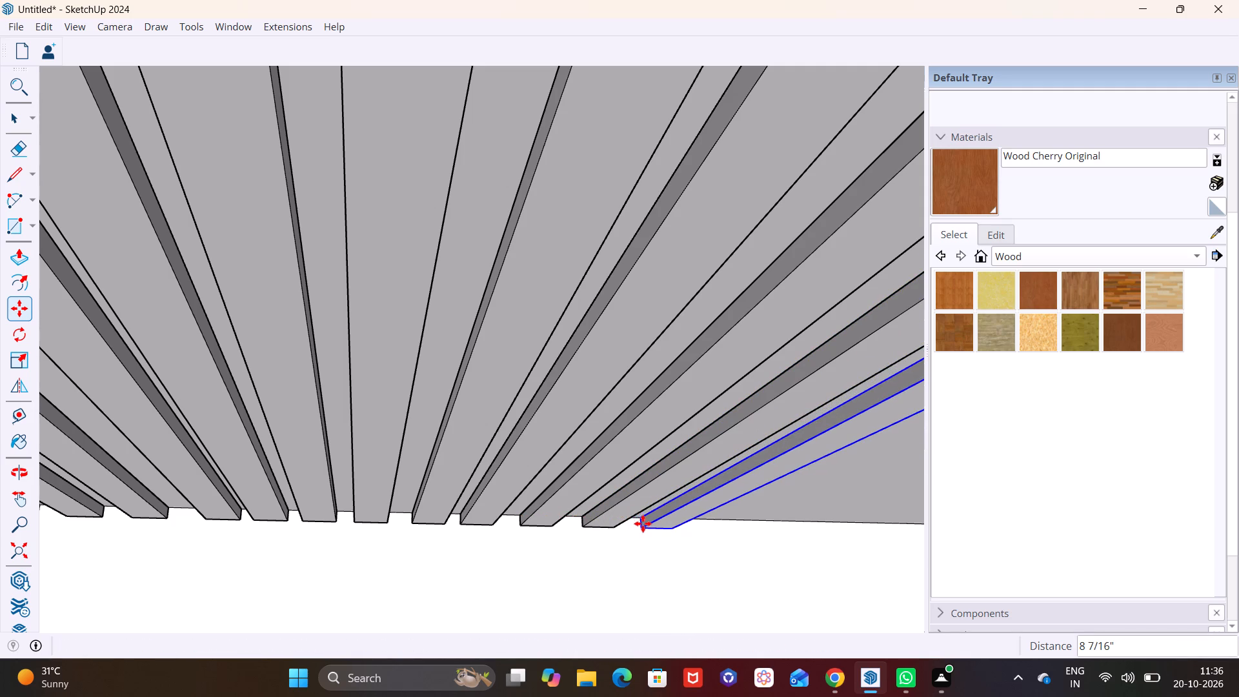
click(647, 521)
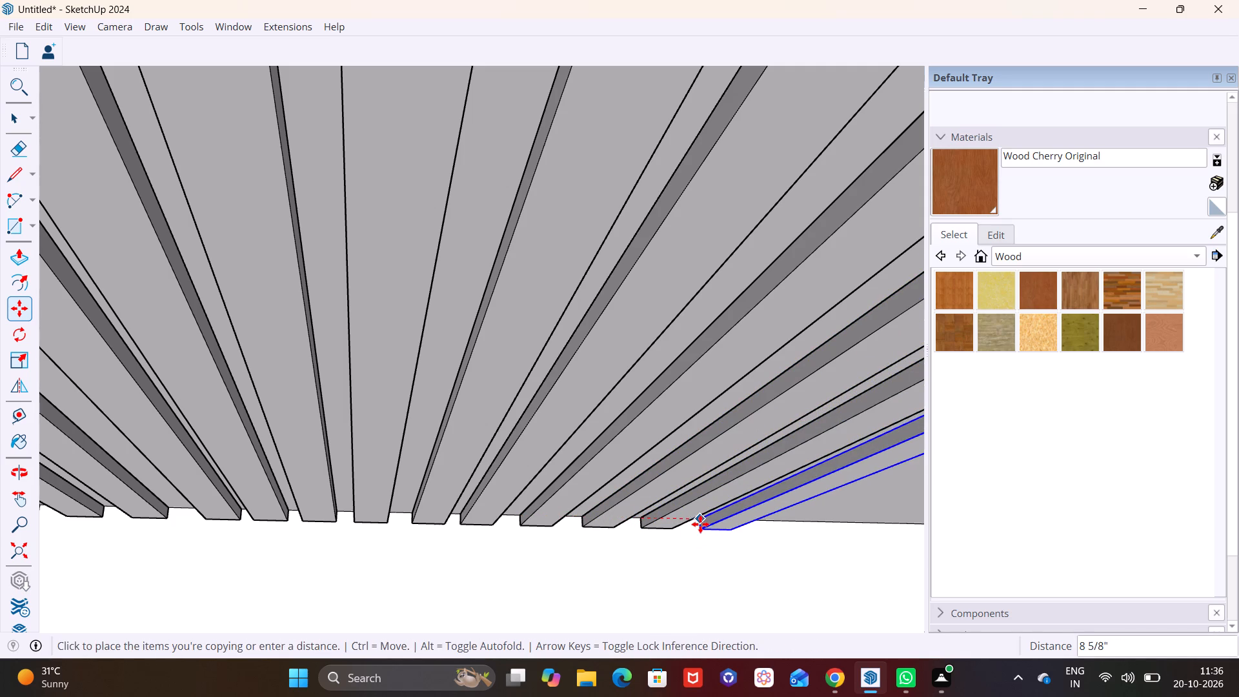
click(700, 524)
key(space)
click(598, 548)
Paint the first four slats and the sixth one from the balcony's open end with Wood Cherry Original.
scroll(512, 485, down, 8)
scroll(447, 419, down, 4)
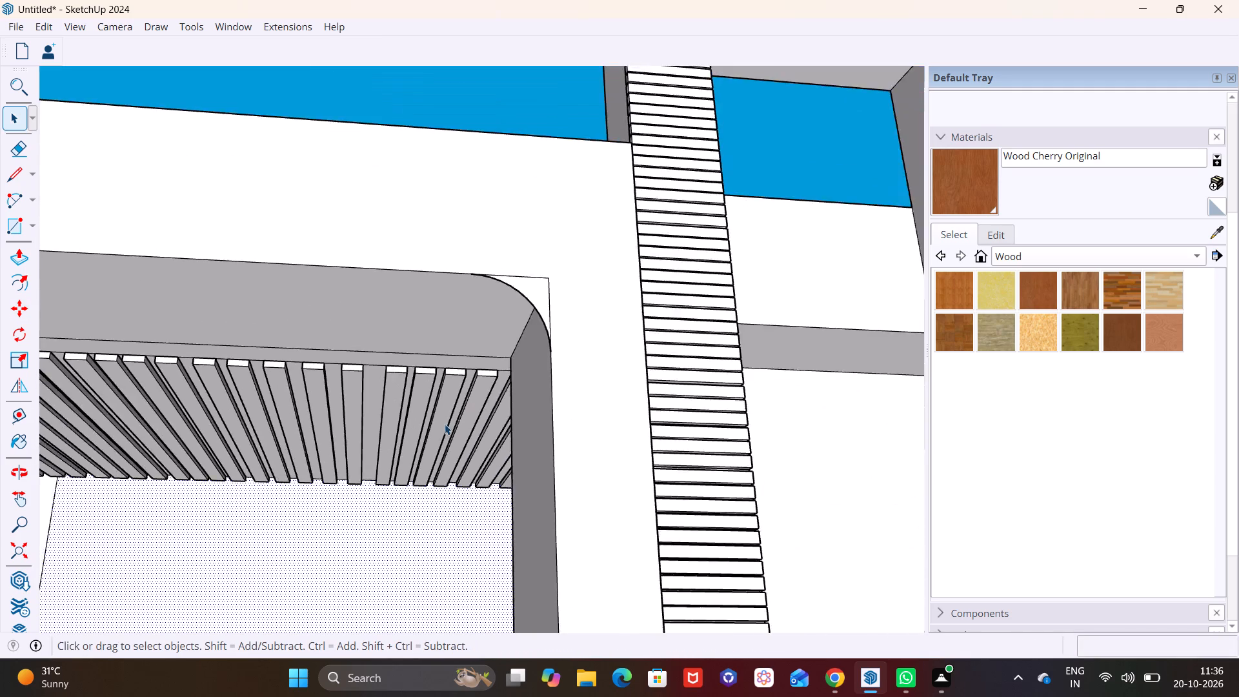
scroll(445, 424, down, 4)
middle_drag(429, 481, 394, 547)
shift+middle_drag(408, 463, 504, 443)
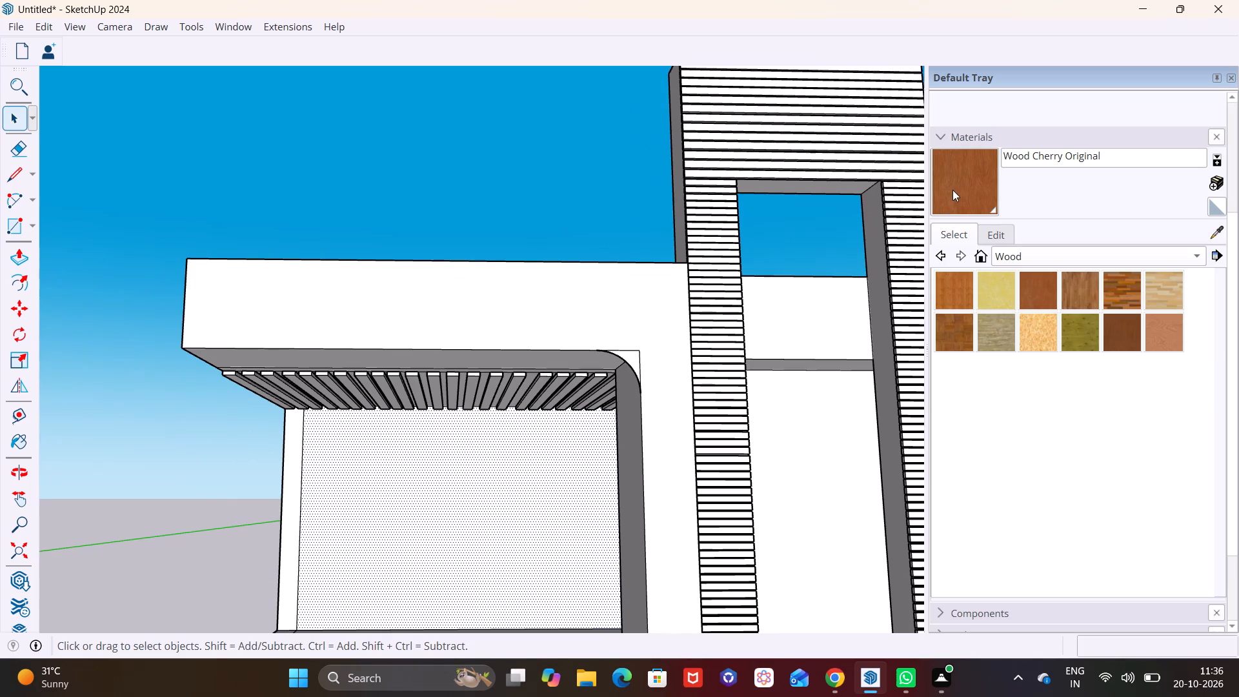
click(952, 190)
scroll(538, 367, up, 4)
middle_drag(421, 392, 529, 323)
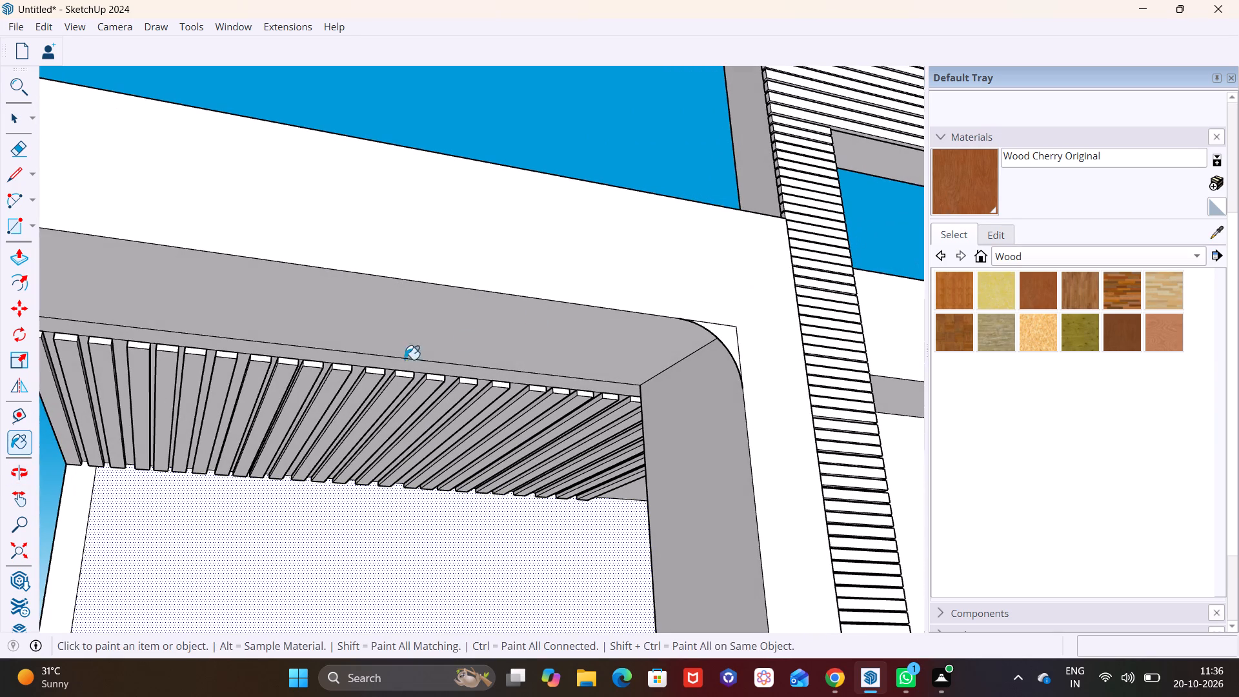
click(46, 383)
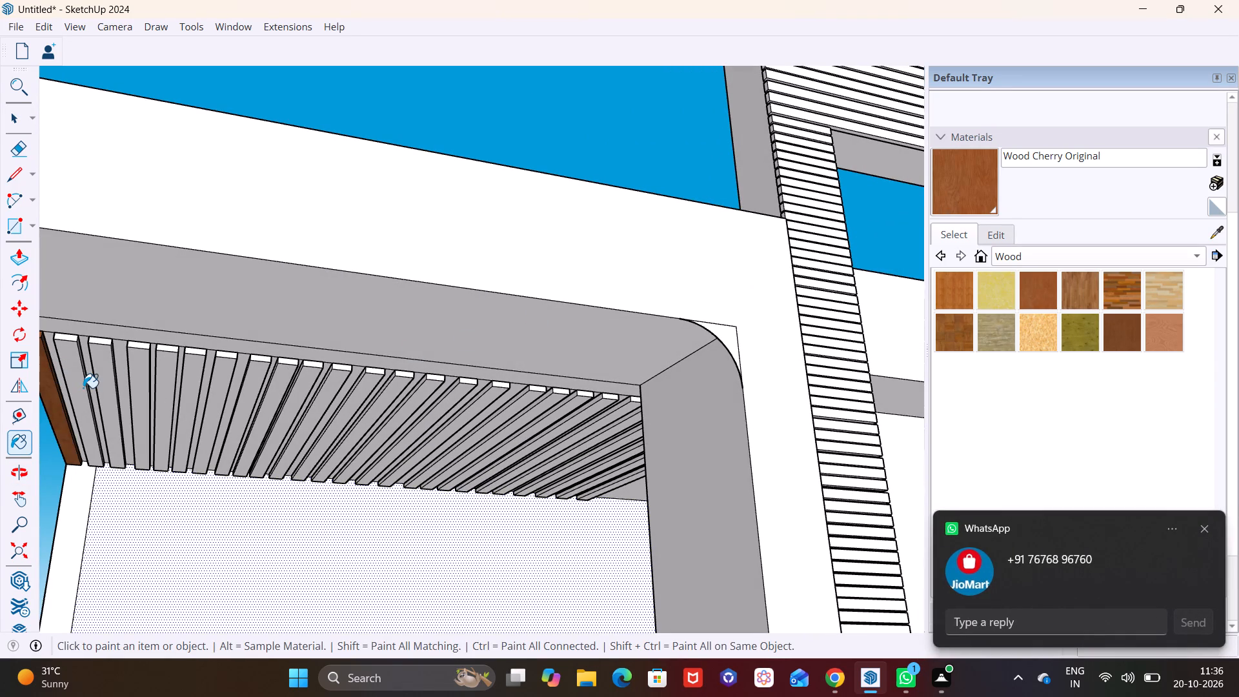
click(83, 388)
click(108, 376)
click(135, 373)
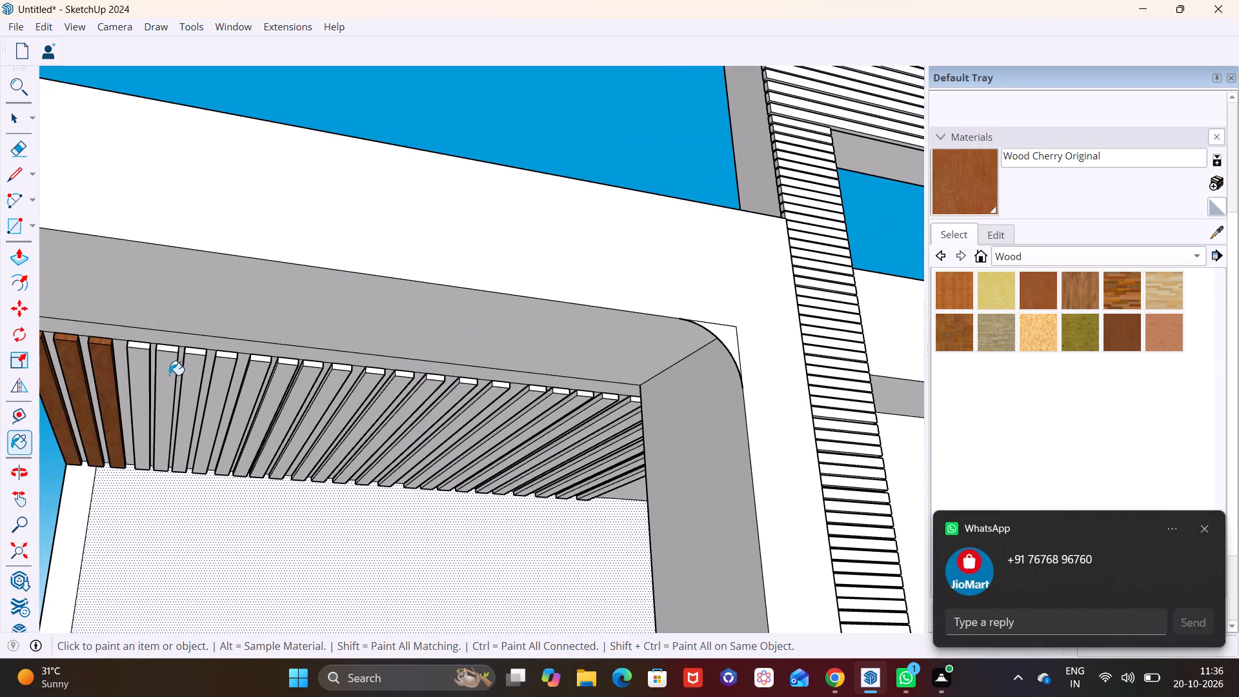
click(174, 375)
click(172, 374)
click(193, 374)
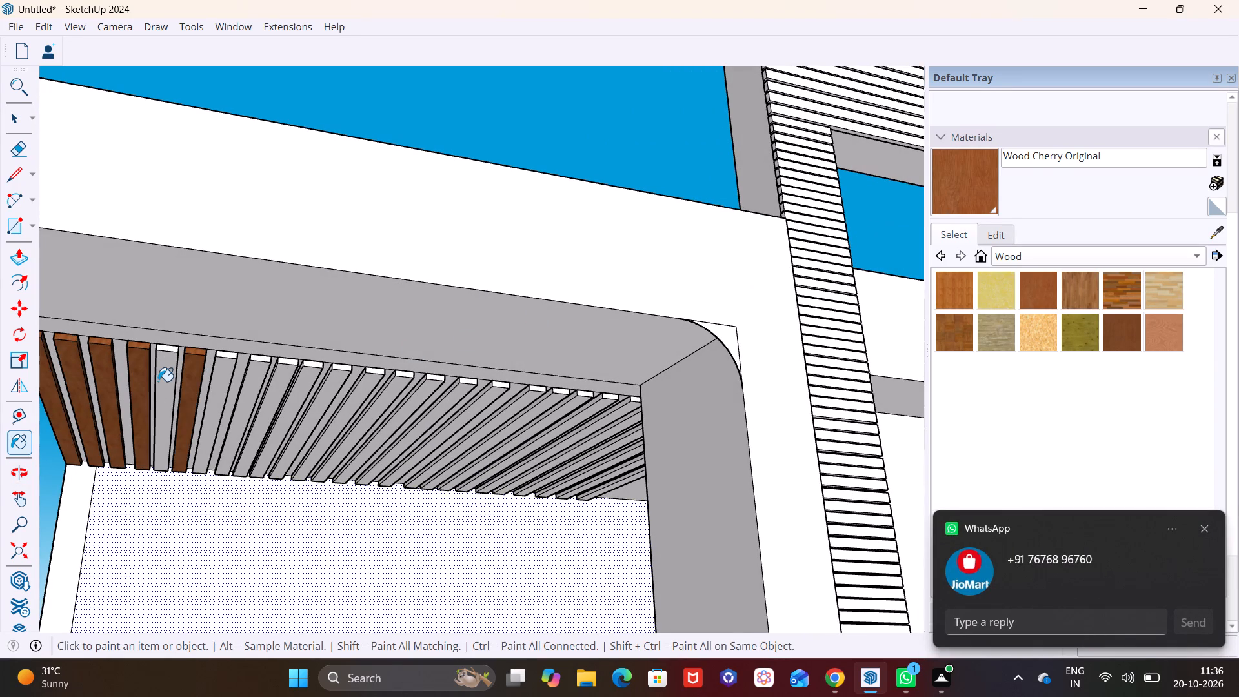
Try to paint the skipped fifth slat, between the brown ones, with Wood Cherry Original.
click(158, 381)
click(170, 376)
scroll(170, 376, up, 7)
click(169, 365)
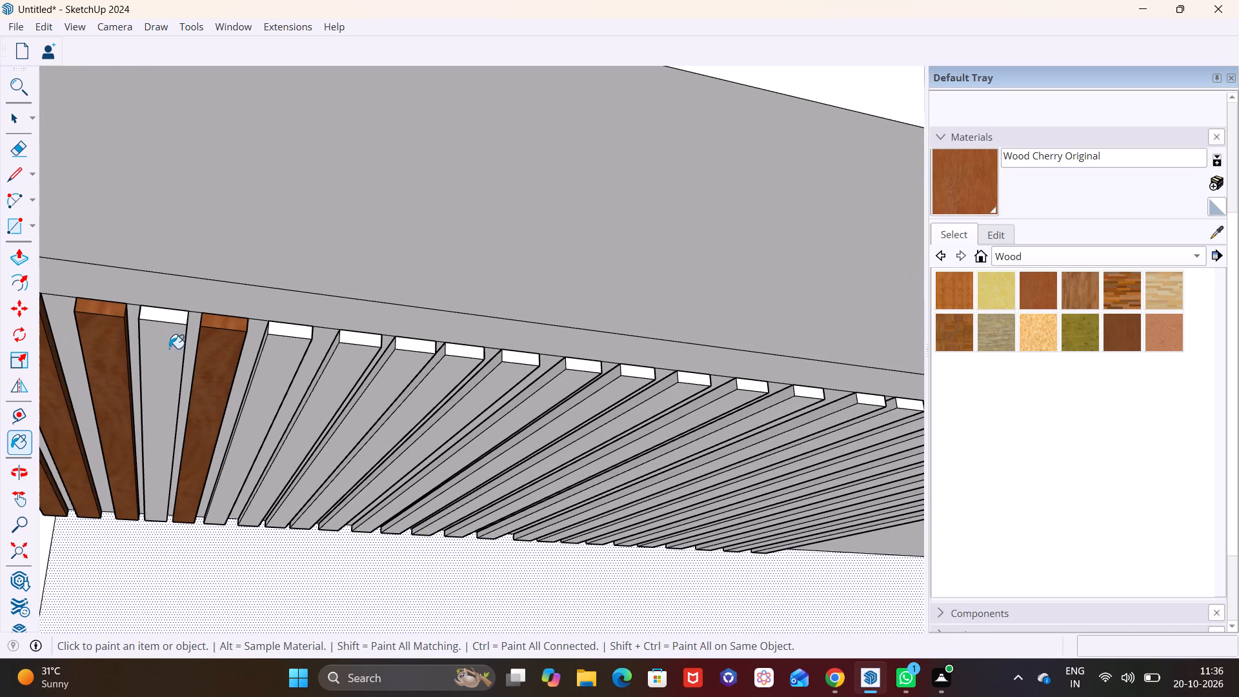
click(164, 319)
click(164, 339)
Paint the next seven ceiling slats after the sixth one with Wood Cherry Original.
scroll(164, 339, up, 1)
click(292, 374)
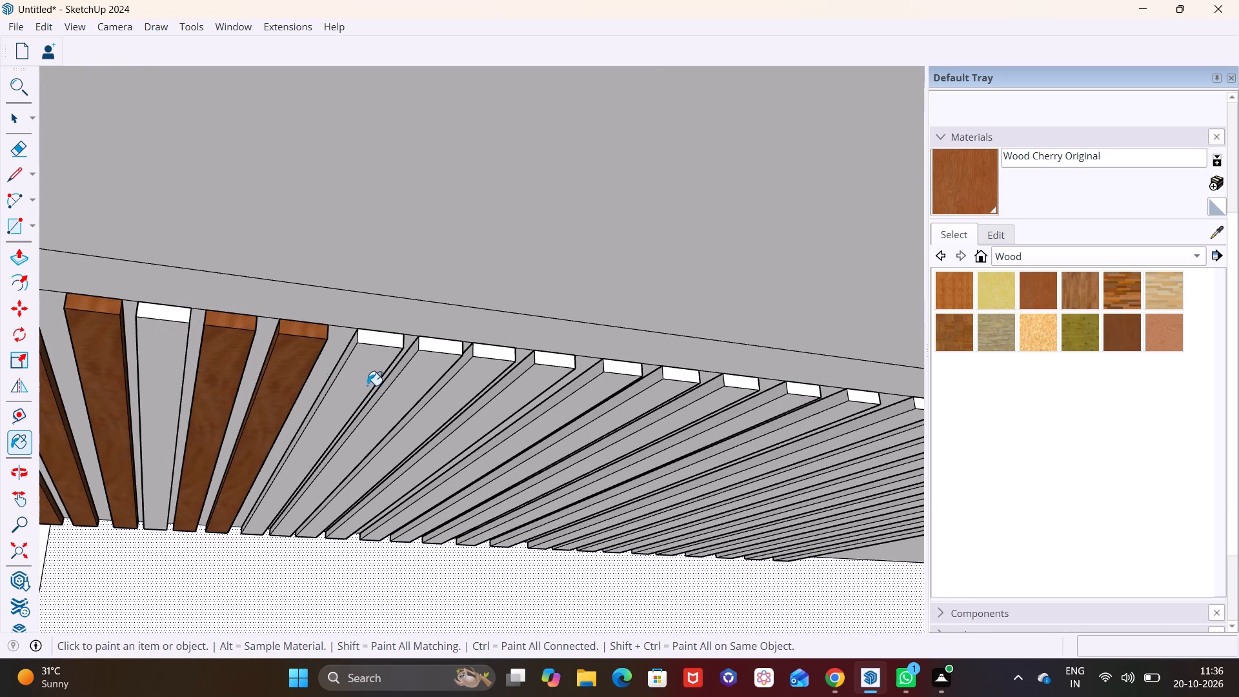
click(367, 385)
click(423, 381)
click(468, 380)
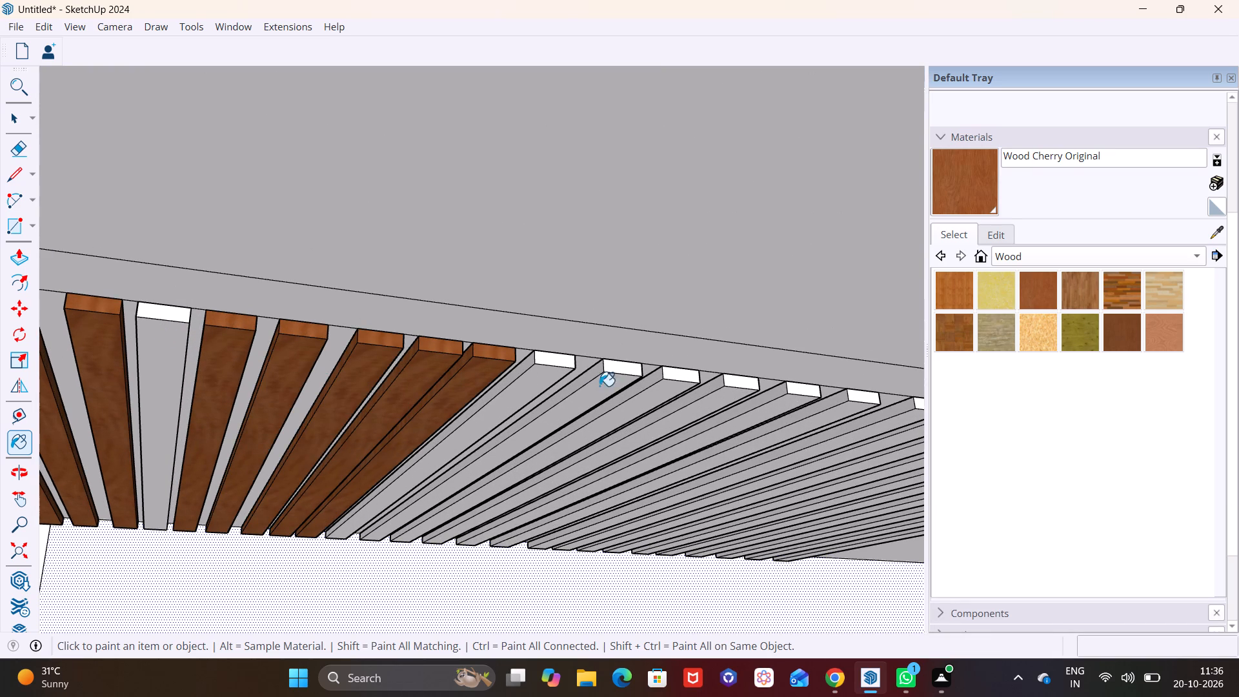
drag(531, 382, 541, 382)
click(624, 389)
click(671, 393)
Paint the next five unpainted slats toward the dark side wall with Wood Cherry Original.
middle_drag(671, 394, 568, 425)
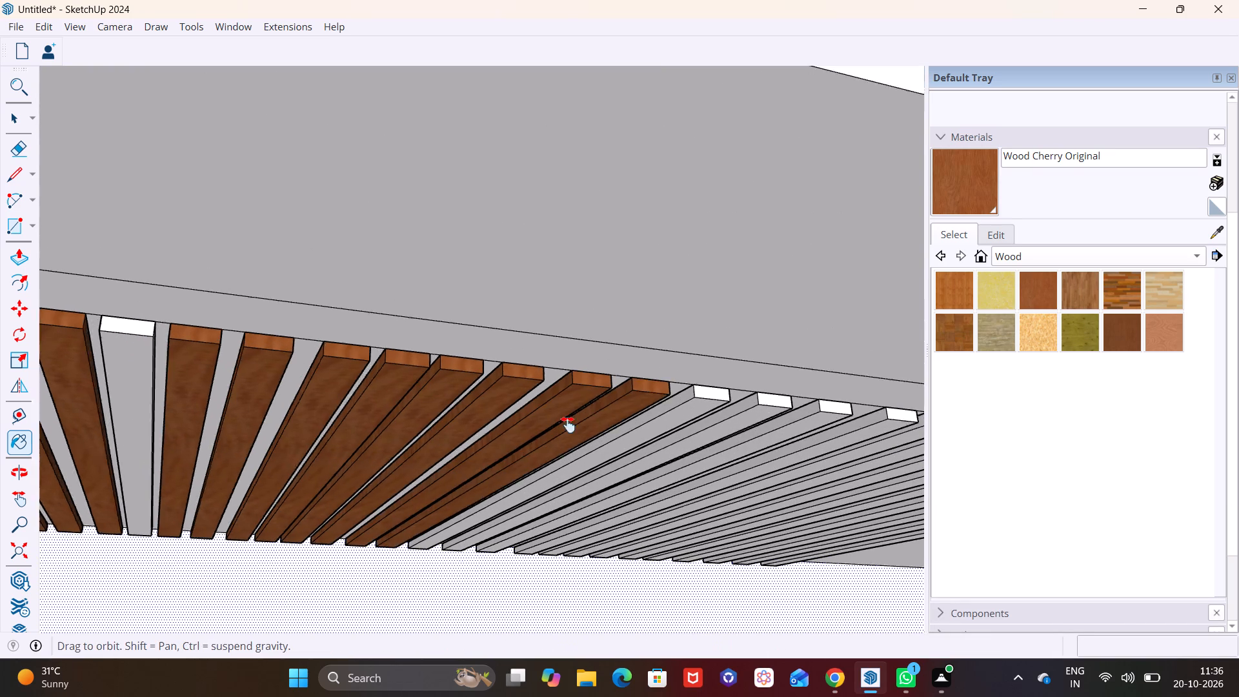
middle_drag(568, 425, 356, 441)
click(423, 445)
click(490, 450)
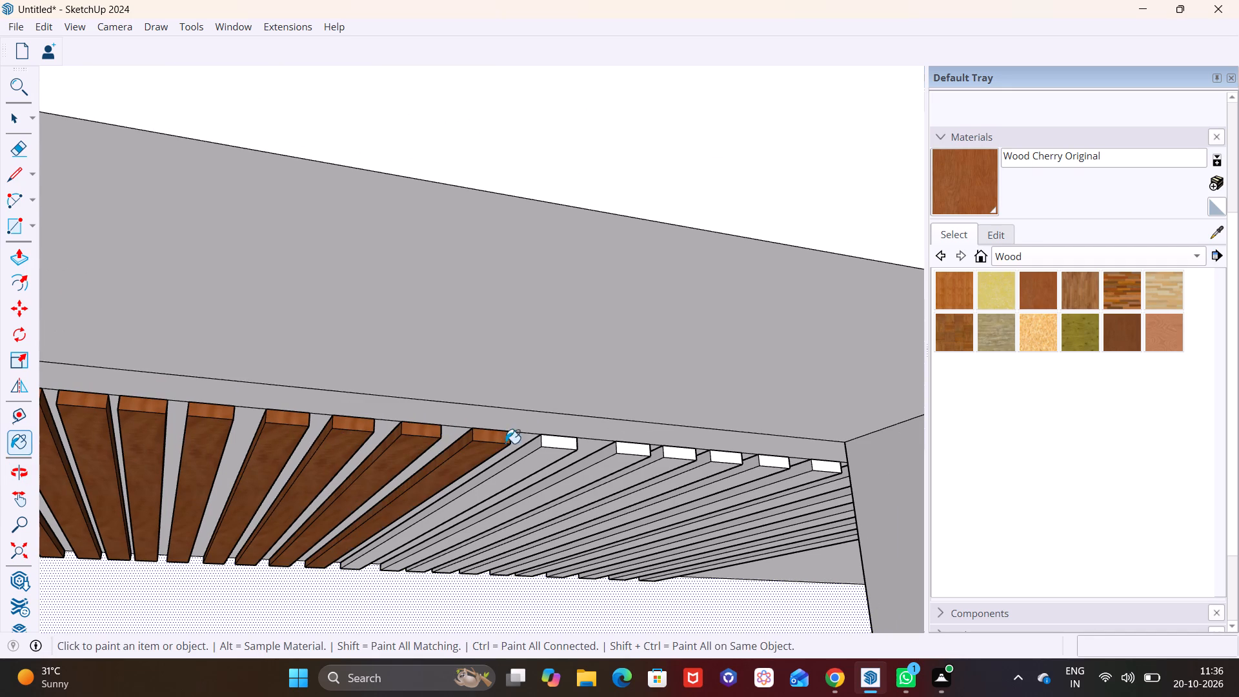
click(554, 449)
click(643, 457)
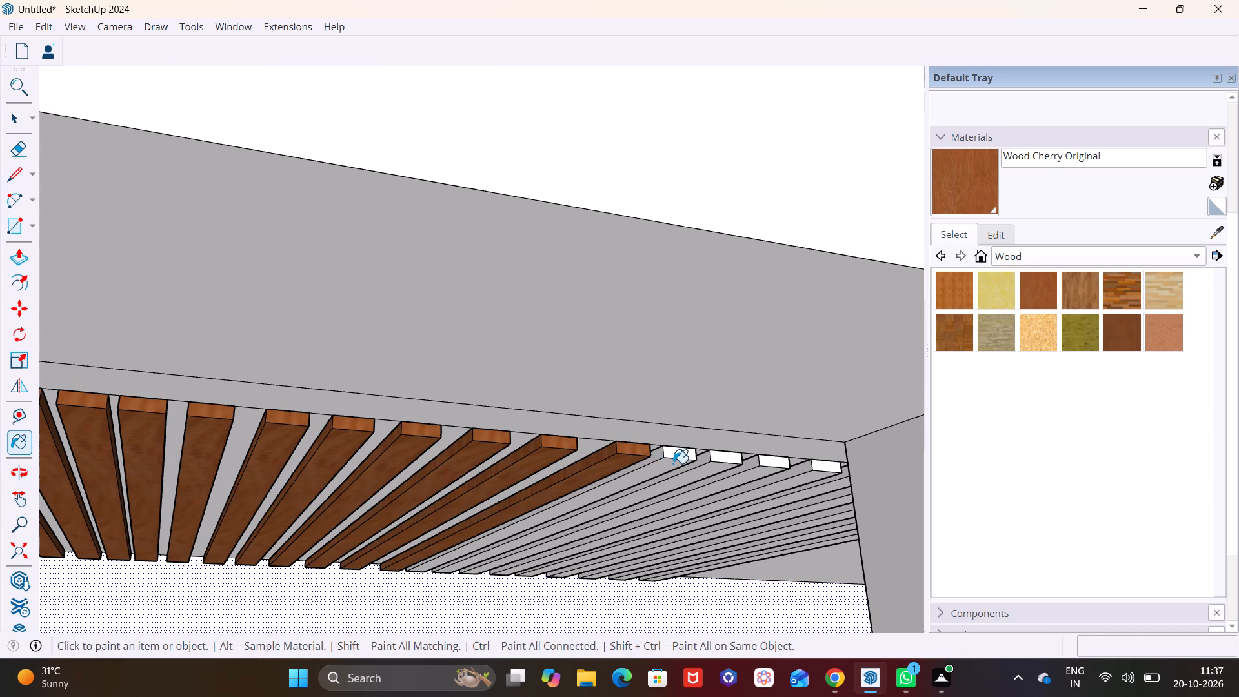
click(673, 463)
Paint the remaining slats beside the dark side wall with Wood Cherry Original.
shift+middle_drag(642, 466, 490, 483)
scroll(550, 487, up, 3)
click(578, 482)
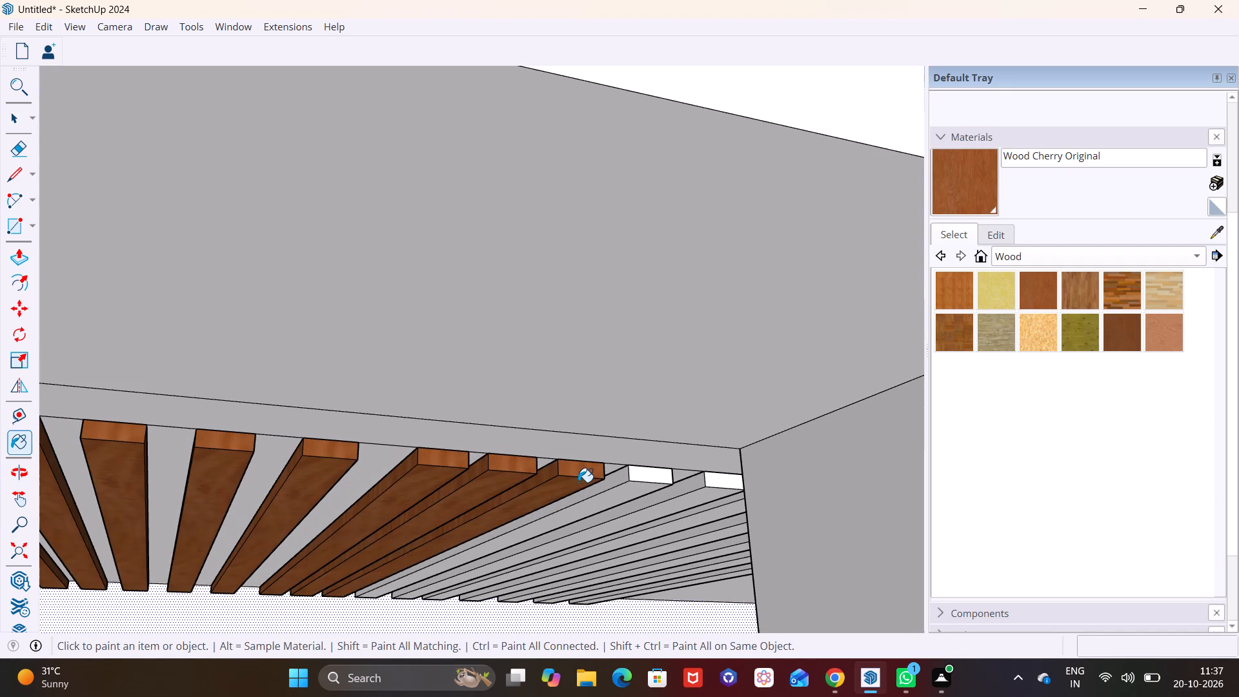
click(648, 491)
click(698, 485)
click(707, 512)
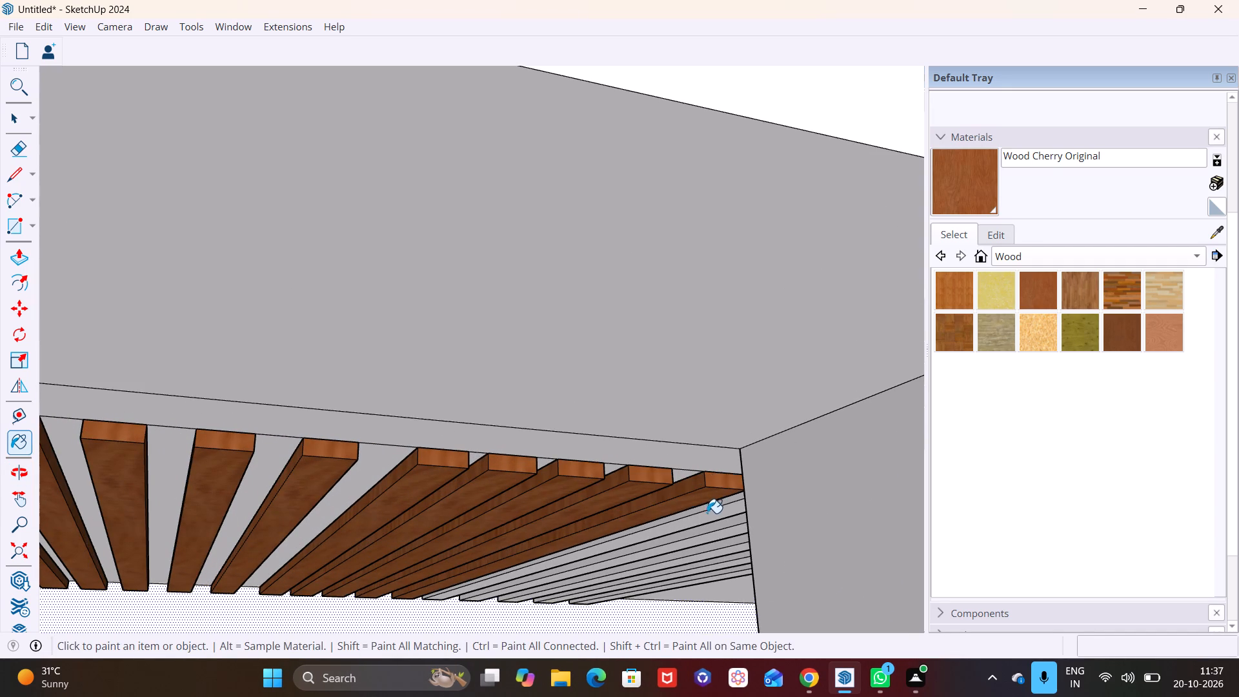
click(723, 534)
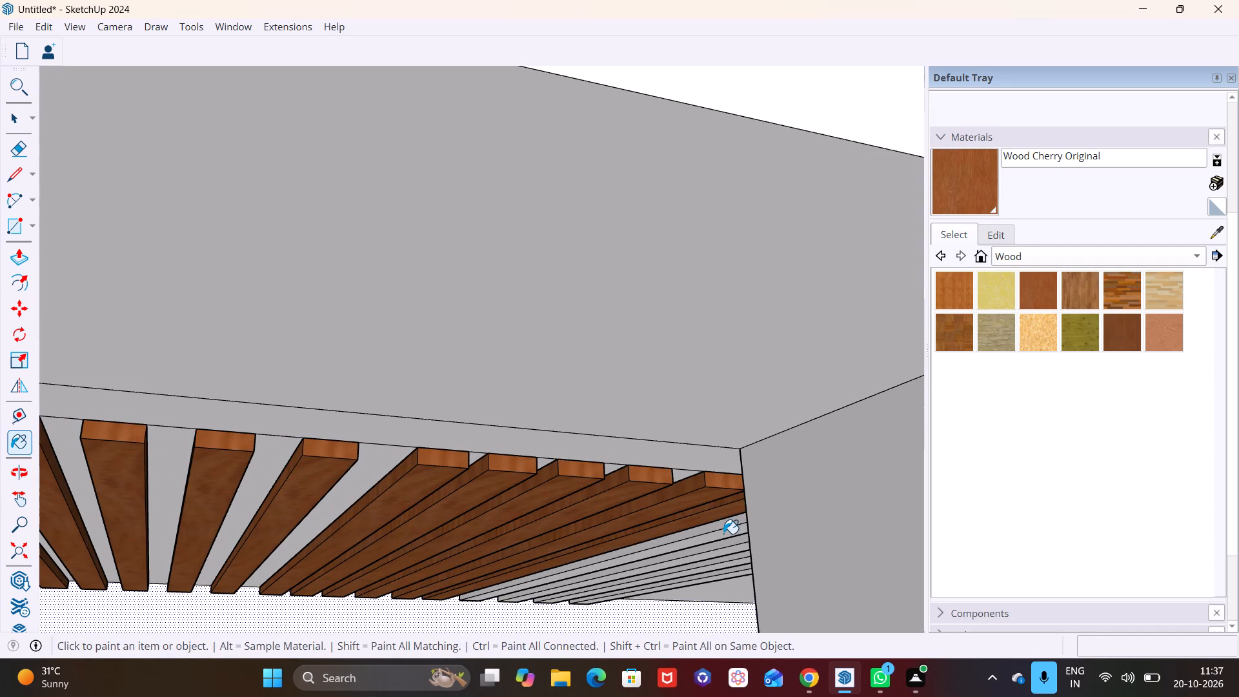
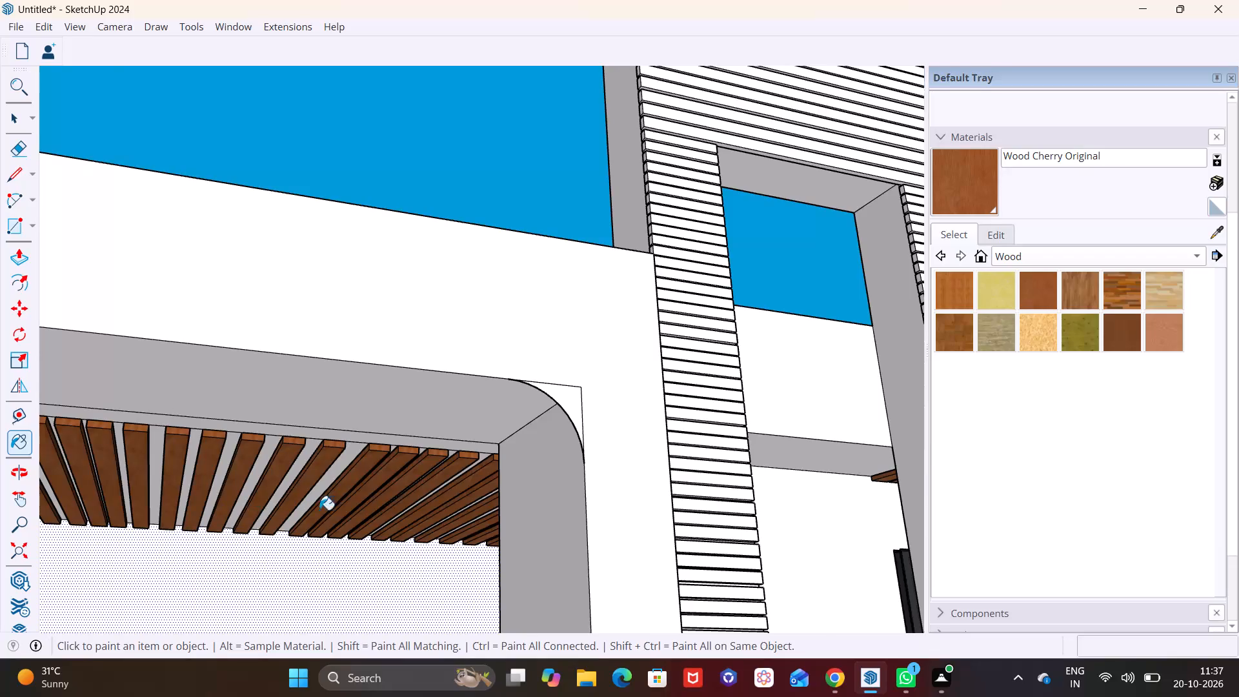
Paint the missed slat near the open outer end of the balcony ceiling with Wood Cherry Original and leave the Paint tool.
scroll(327, 510, down, 3)
middle_drag(333, 517, 536, 475)
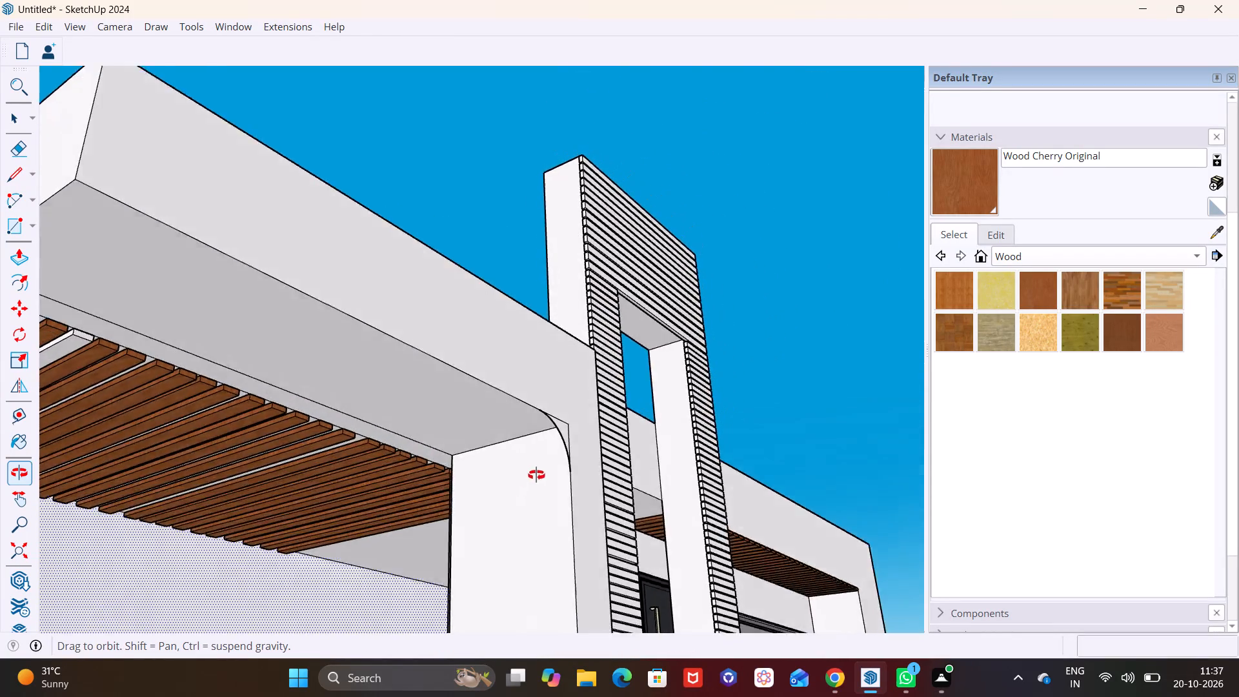
middle_drag(536, 475, 248, 516)
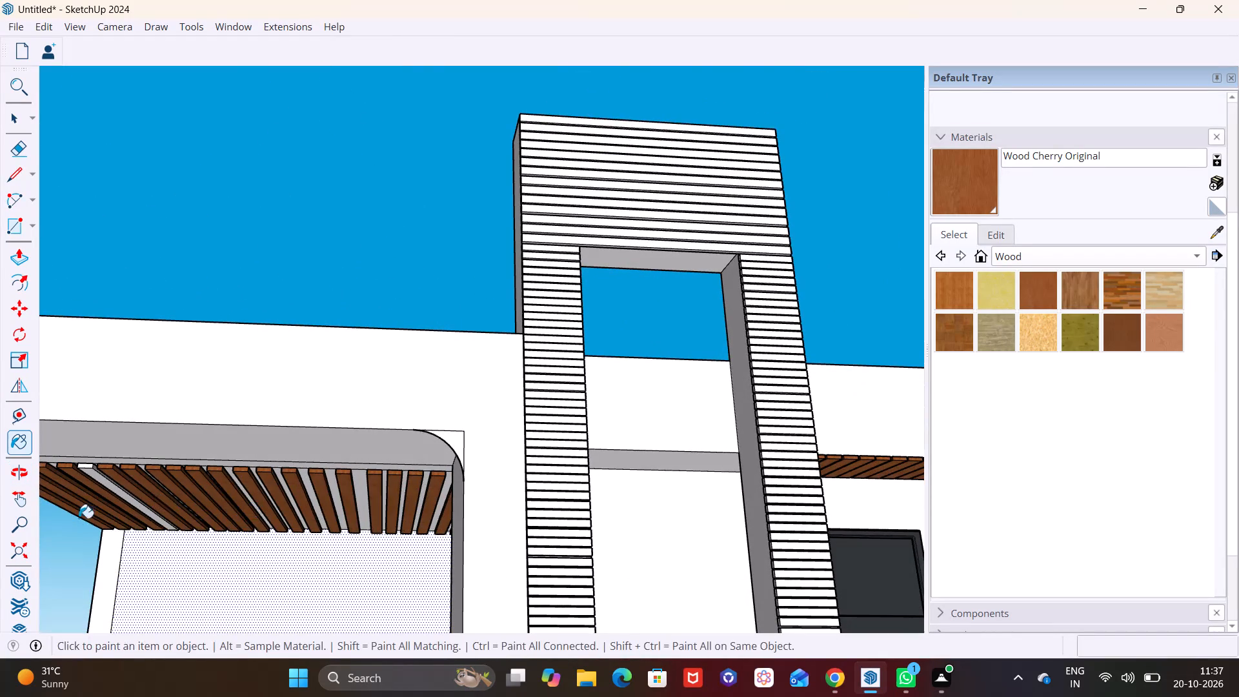
click(112, 491)
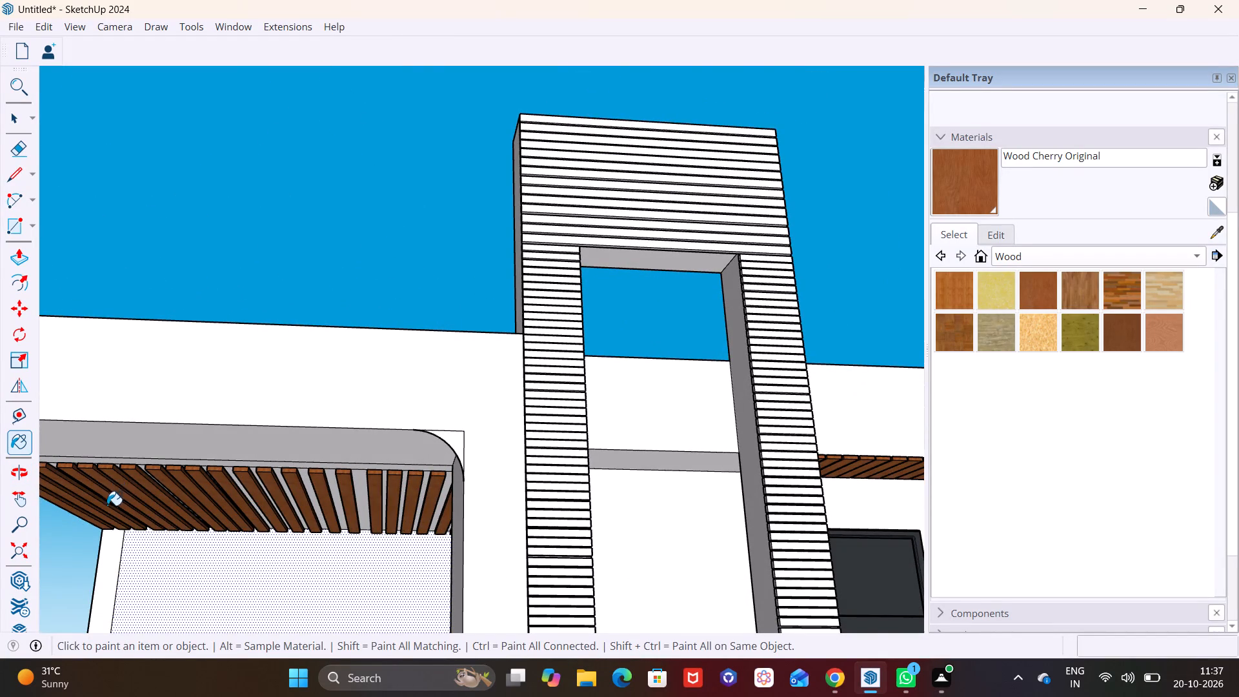
scroll(121, 509, down, 10)
middle_drag(225, 562, 383, 606)
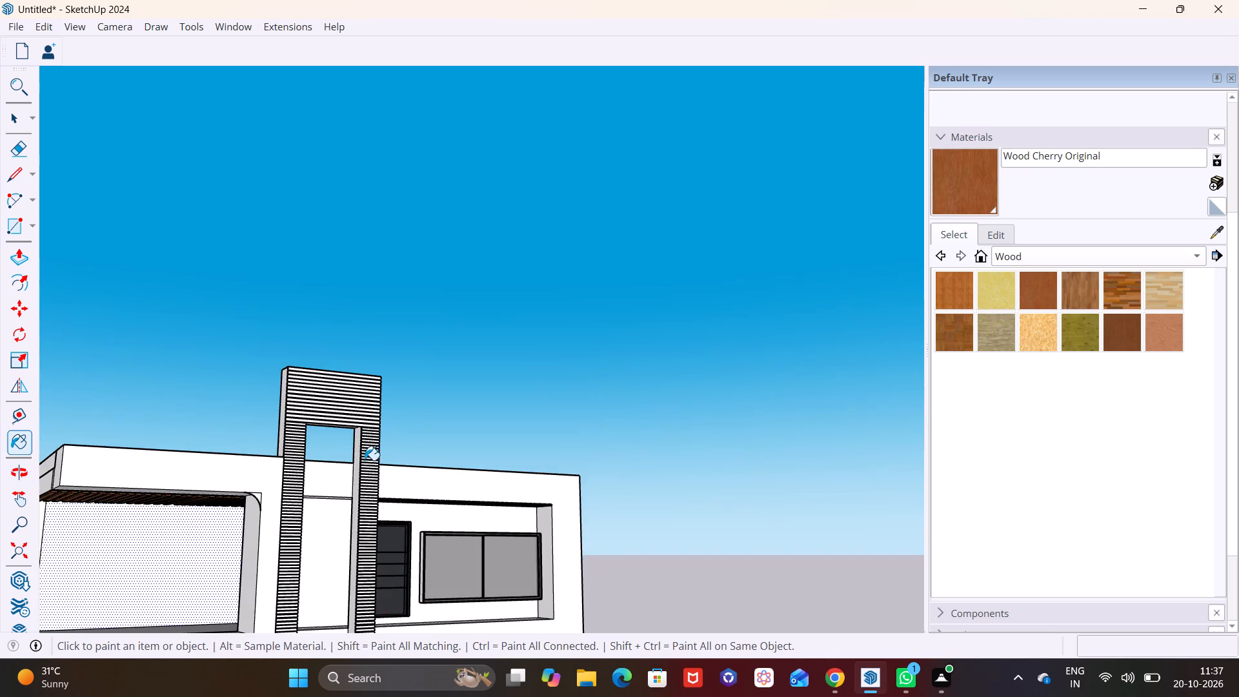
scroll(365, 460, down, 3)
middle_drag(260, 551, 98, 541)
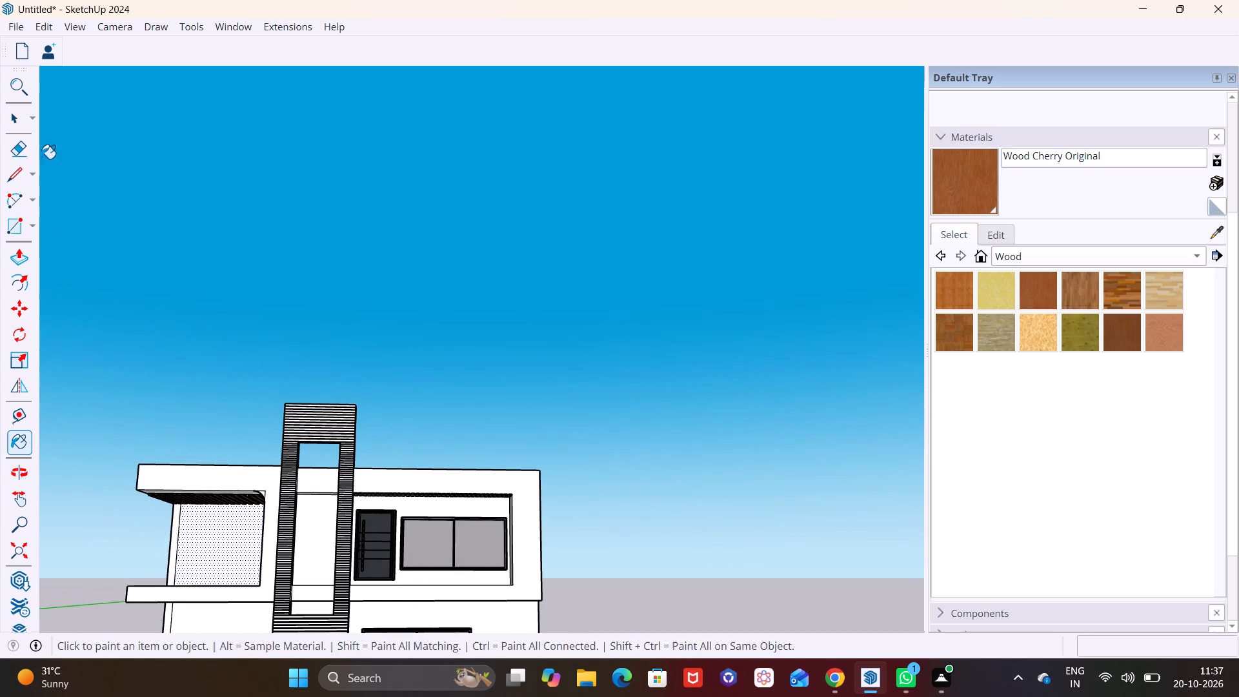
click(10, 121)
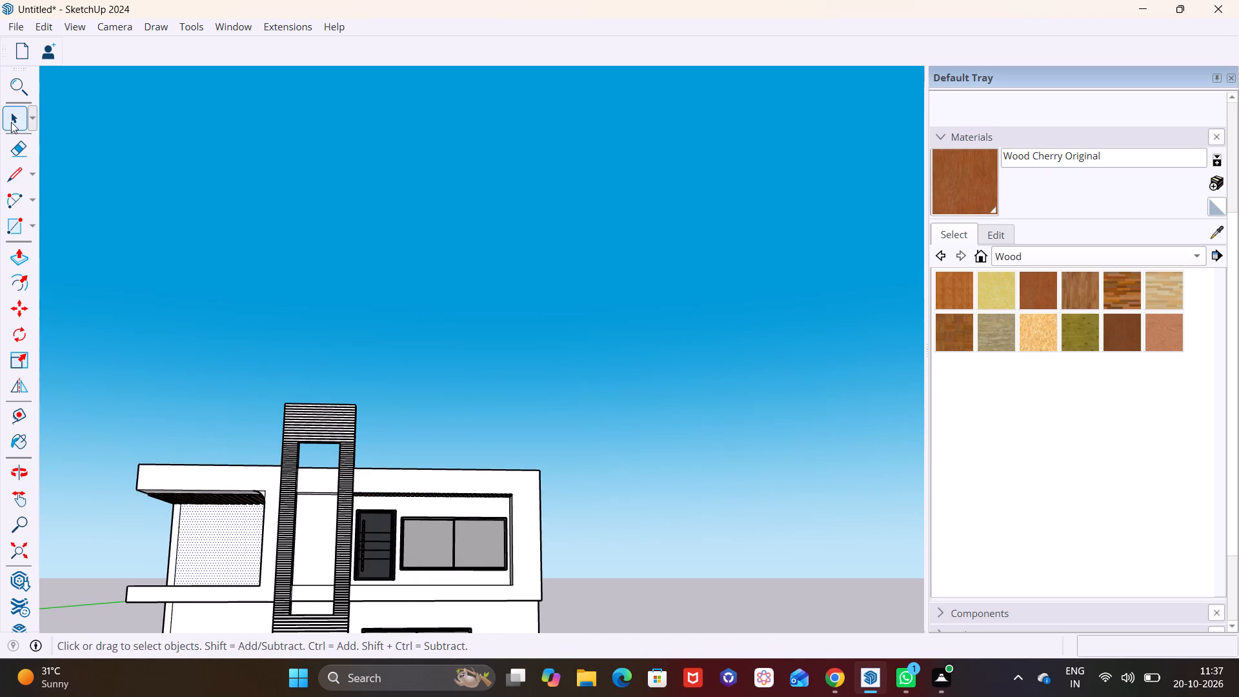
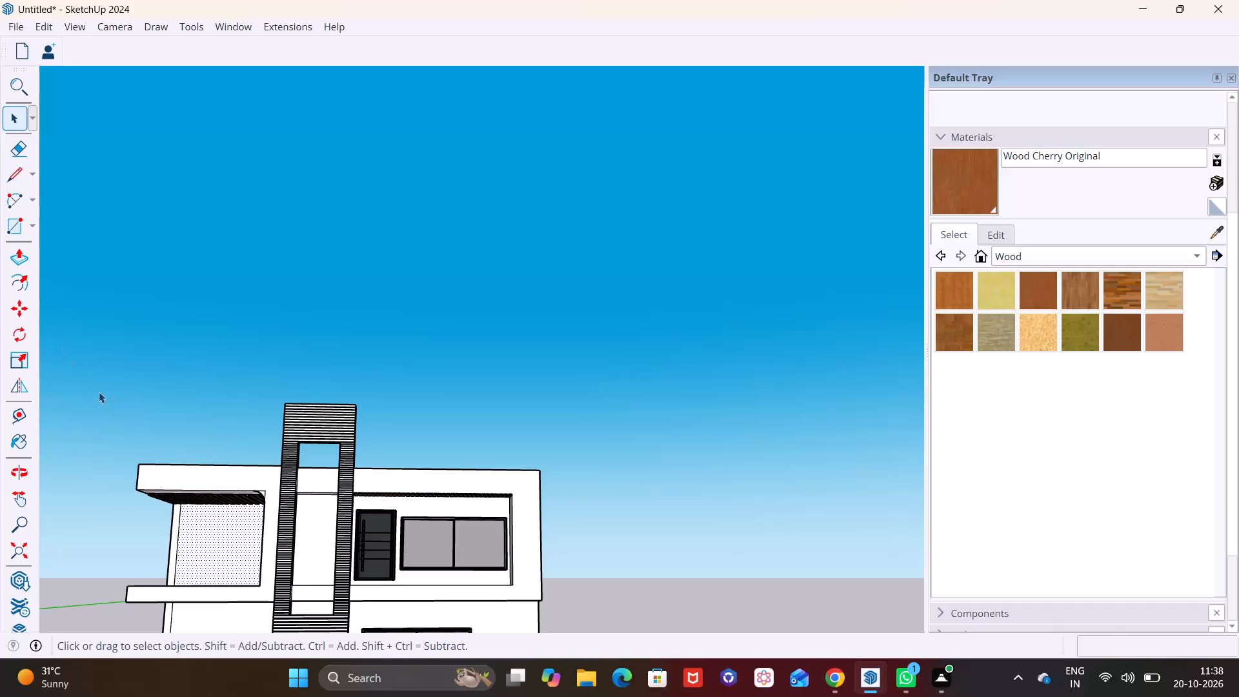
Move one wood slat under the upper balcony ceiling about 2 inches into the wider gap beside it to even the spacing.
scroll(254, 423, down, 4)
middle_drag(266, 434, 443, 332)
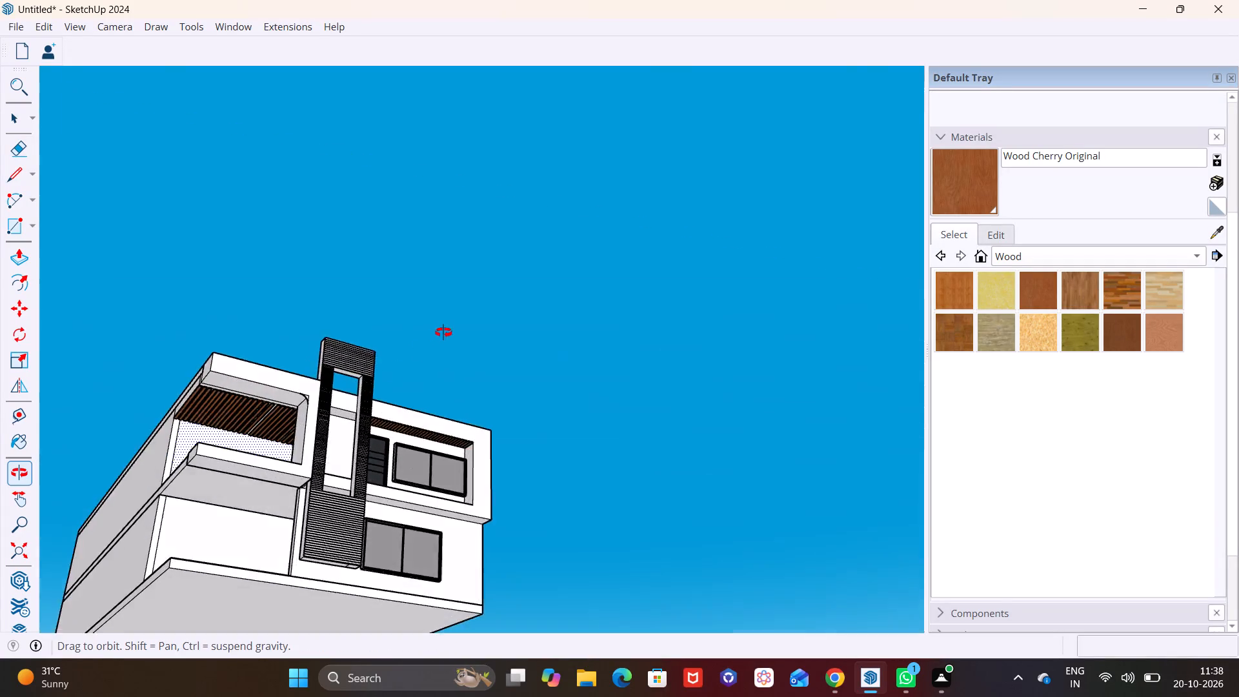
middle_drag(443, 332, 478, 323)
scroll(246, 430, up, 7)
middle_drag(281, 404, 128, 417)
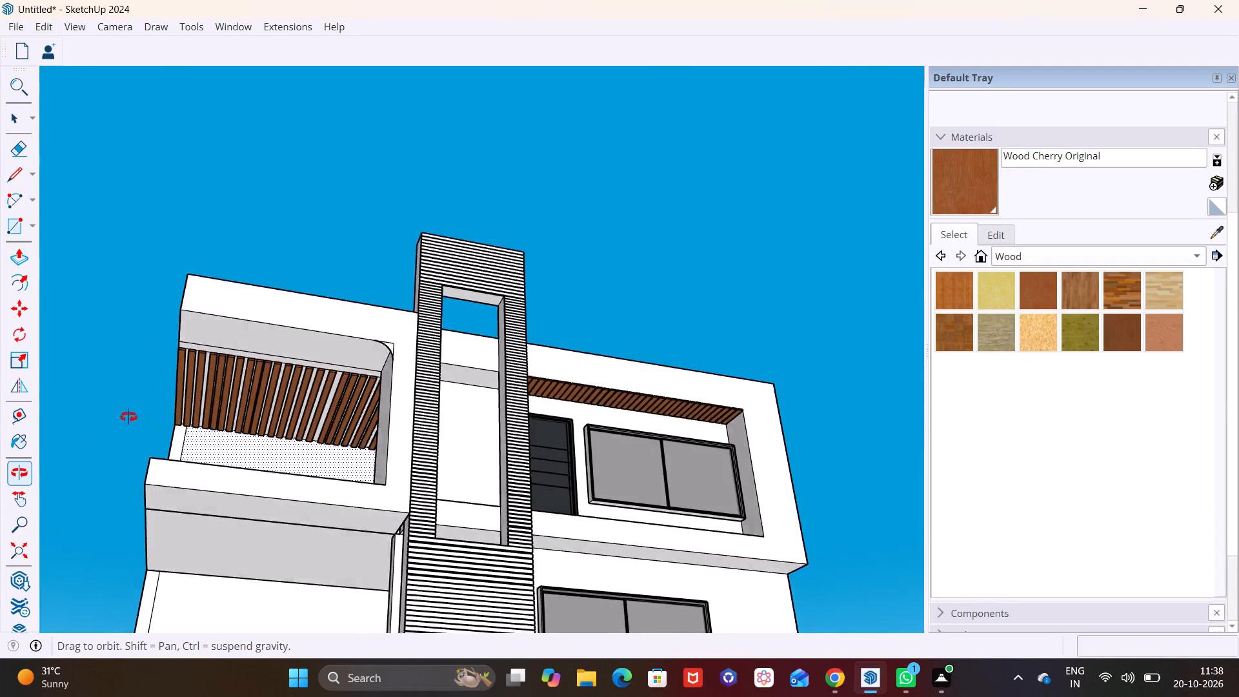
middle_drag(128, 417, 119, 426)
scroll(347, 386, up, 11)
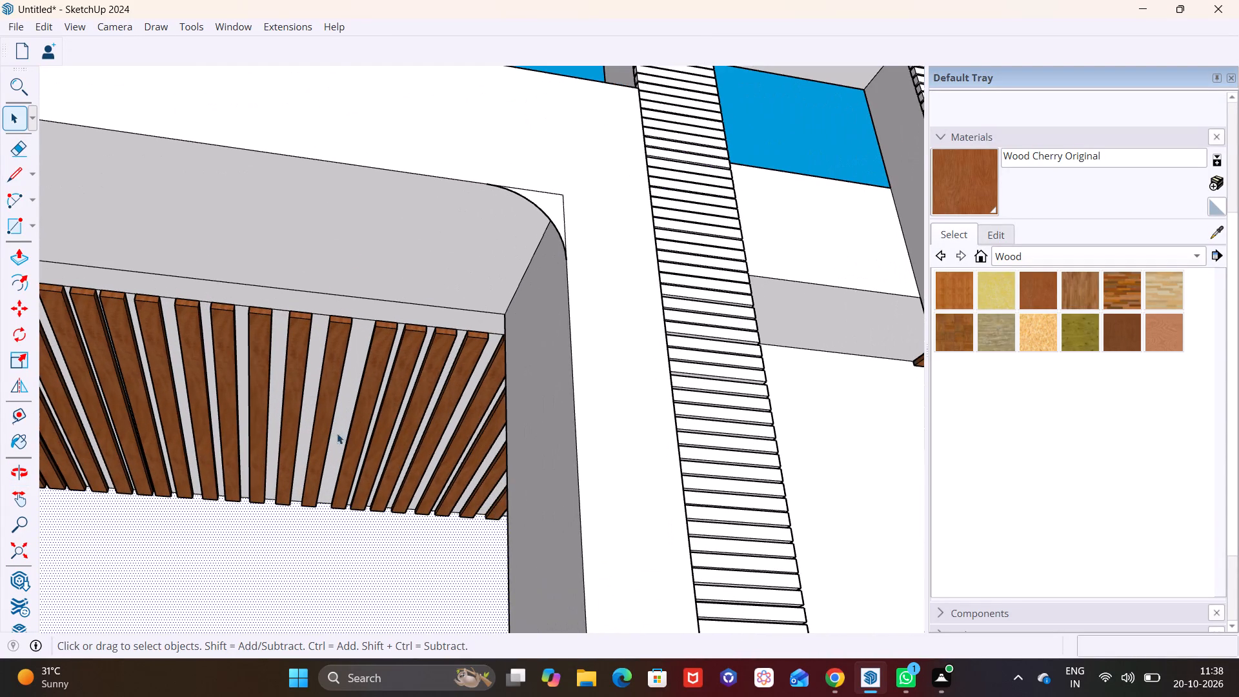
click(356, 454)
key(m)
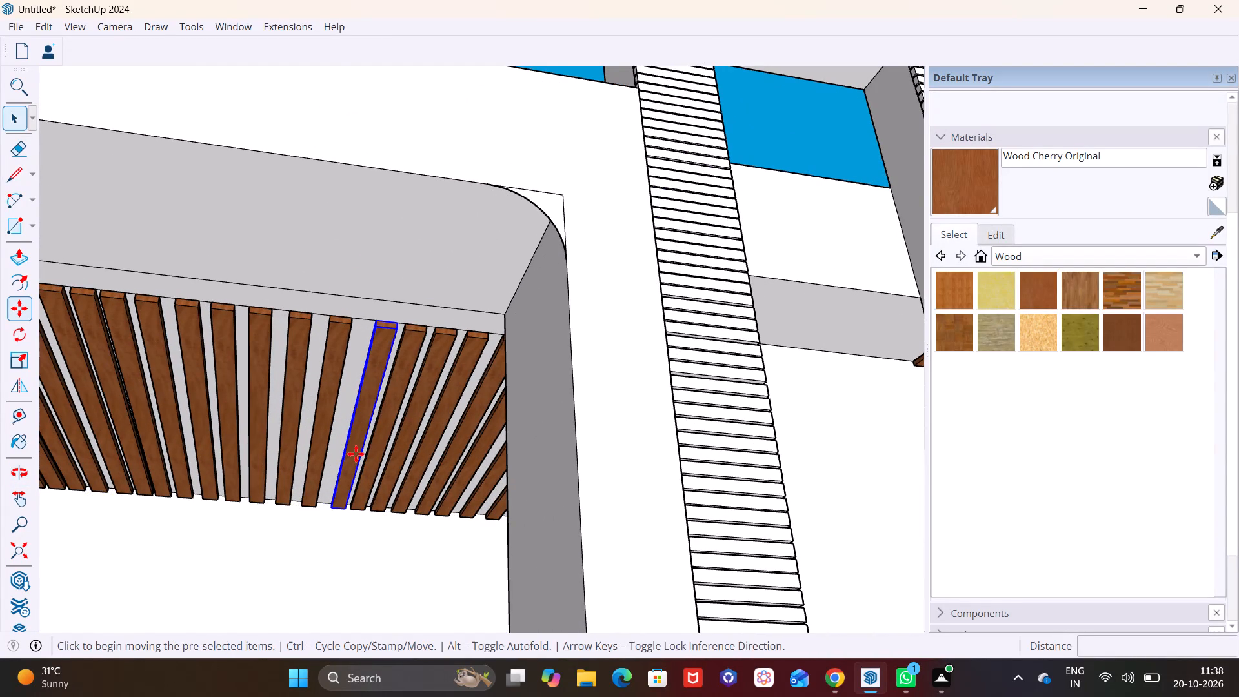
scroll(327, 498, up, 5)
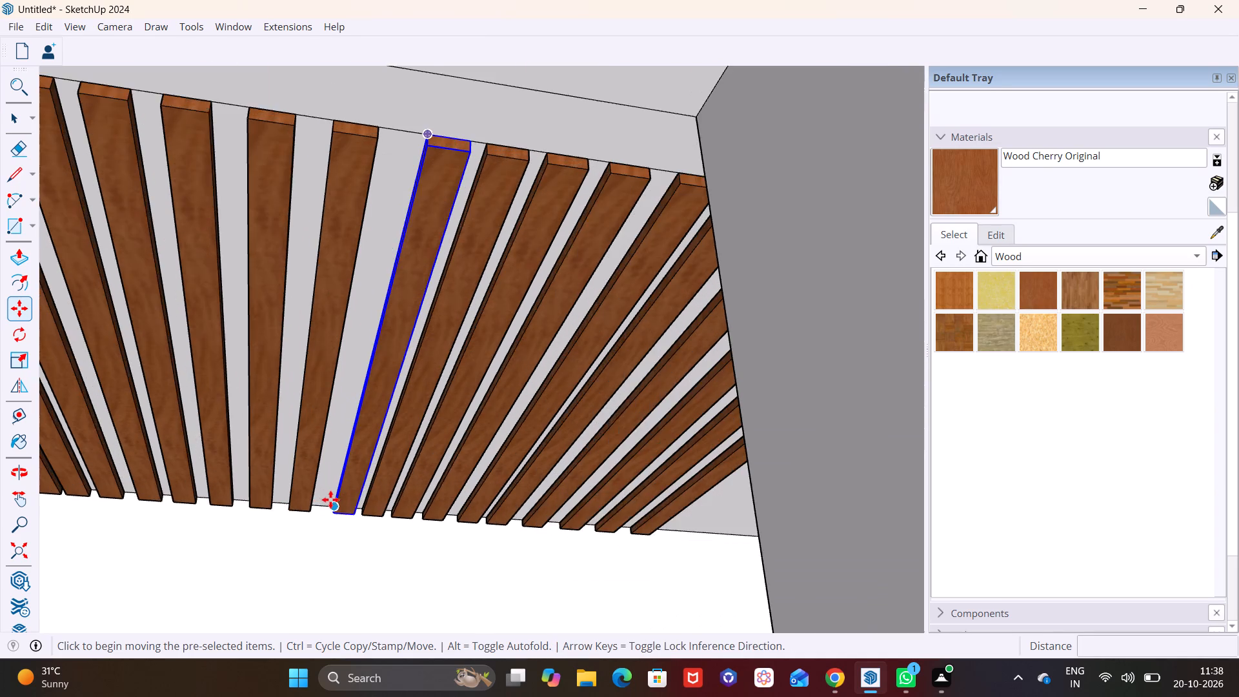
scroll(330, 500, up, 7)
click(334, 513)
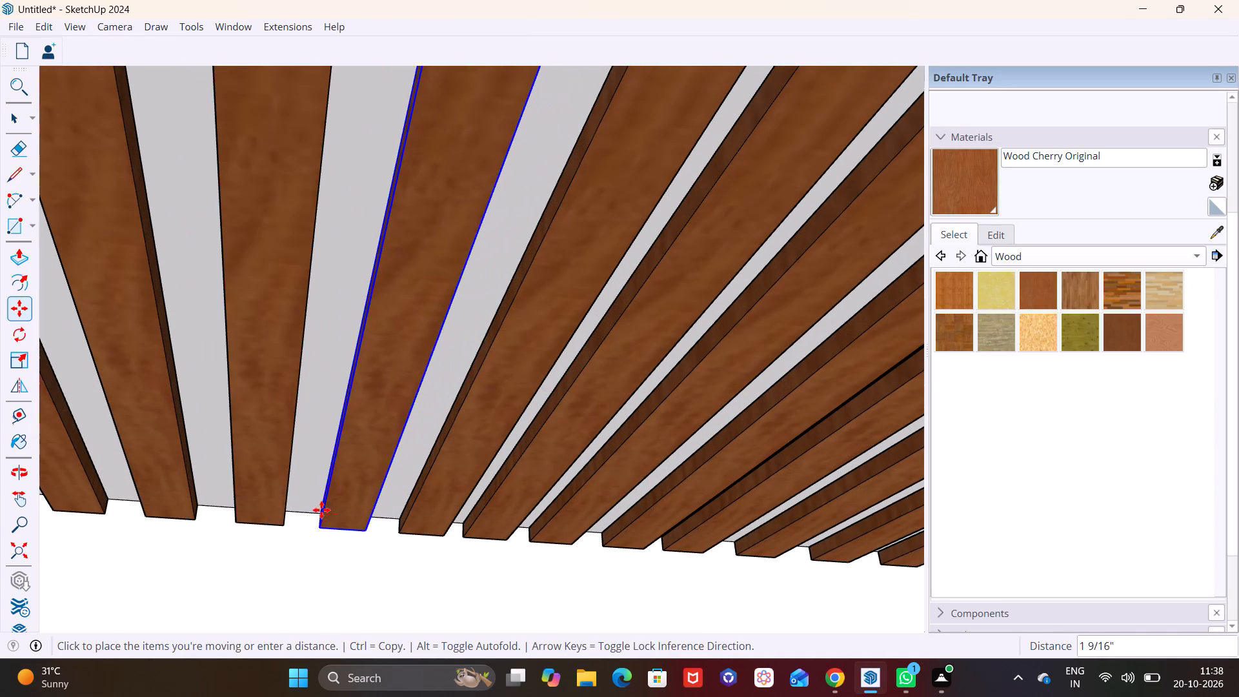
click(316, 511)
scroll(359, 551, down, 19)
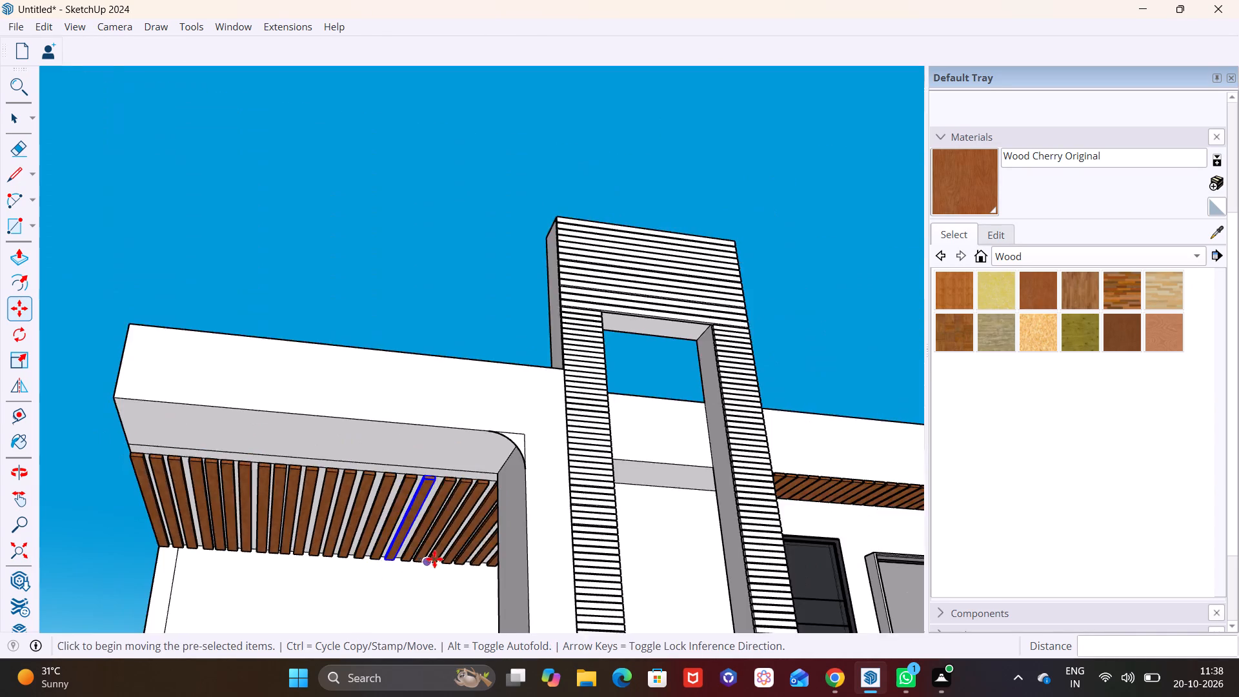
scroll(434, 559, down, 4)
click(176, 526)
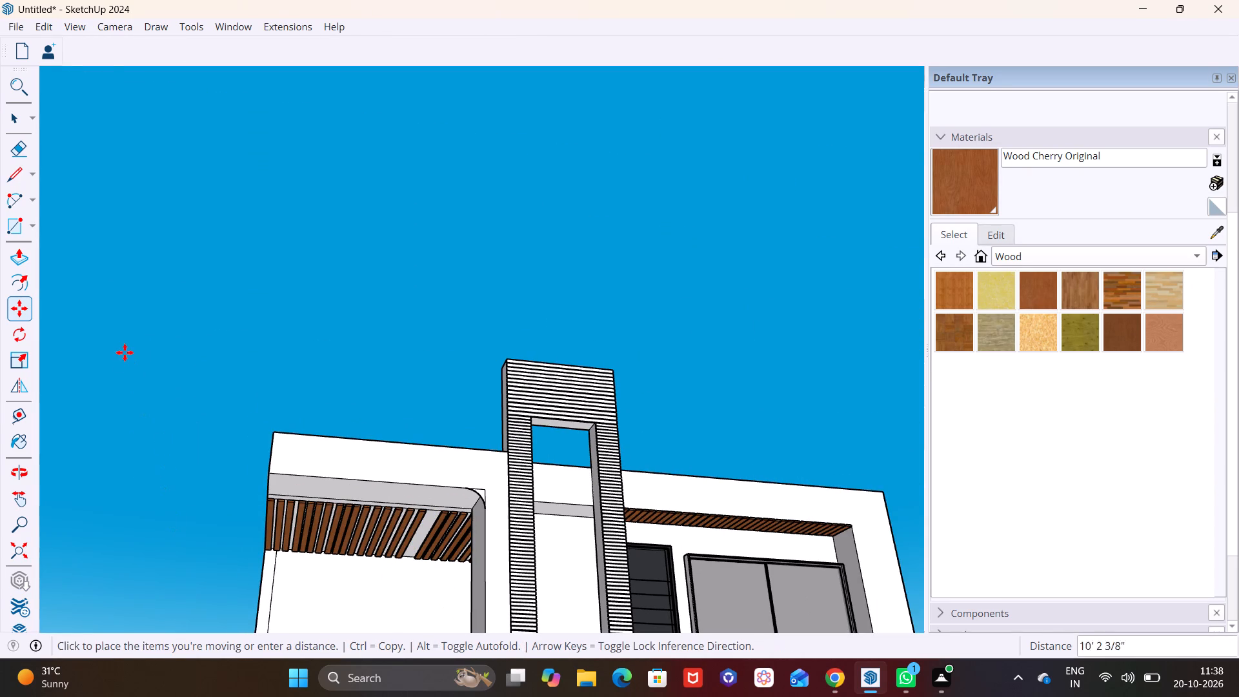
key(ctrl+z)
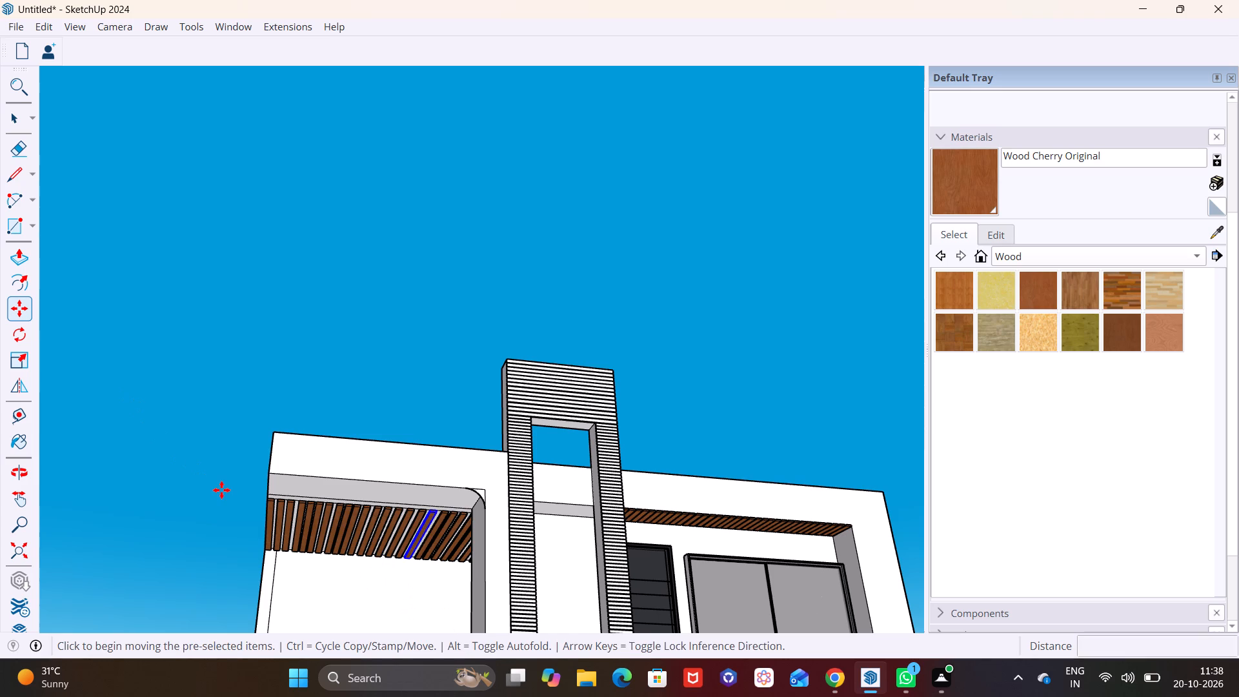
click(10, 117)
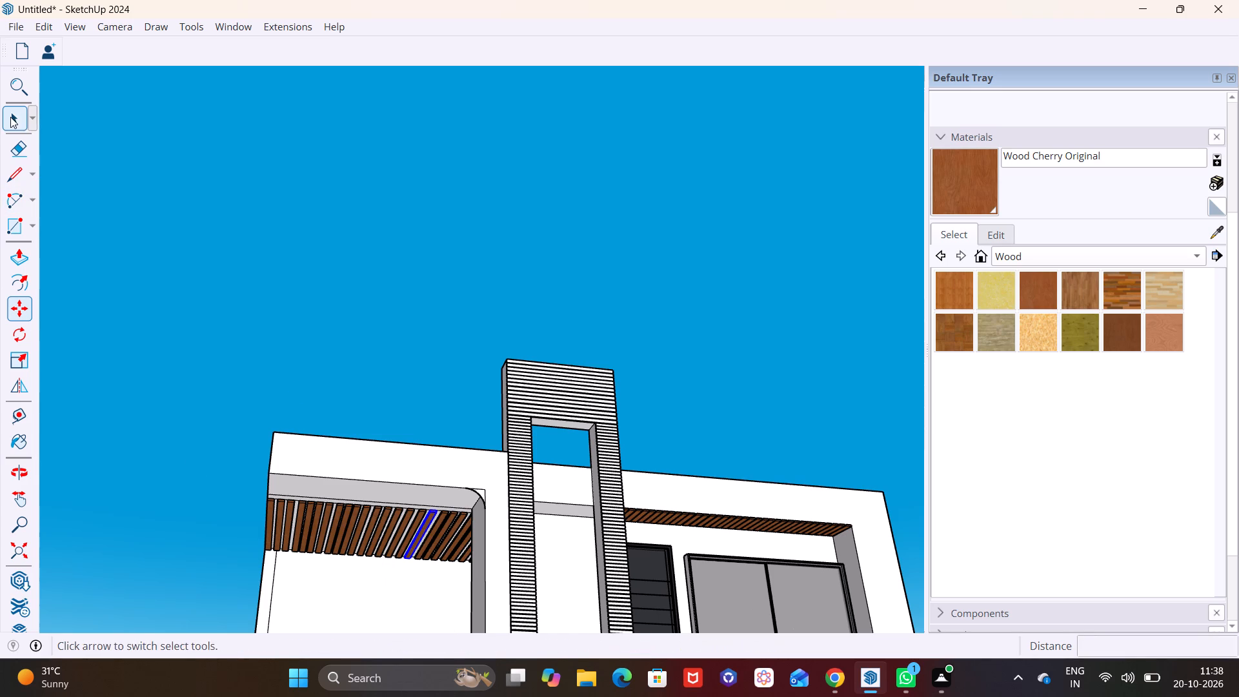
click(332, 581)
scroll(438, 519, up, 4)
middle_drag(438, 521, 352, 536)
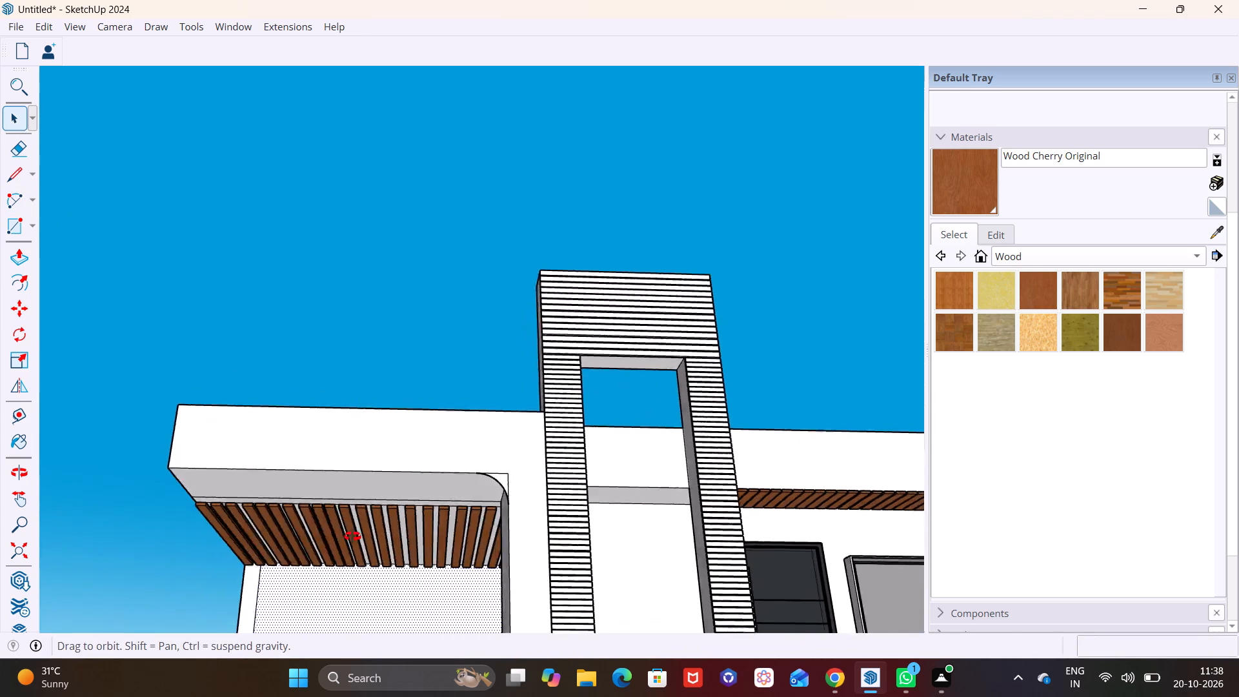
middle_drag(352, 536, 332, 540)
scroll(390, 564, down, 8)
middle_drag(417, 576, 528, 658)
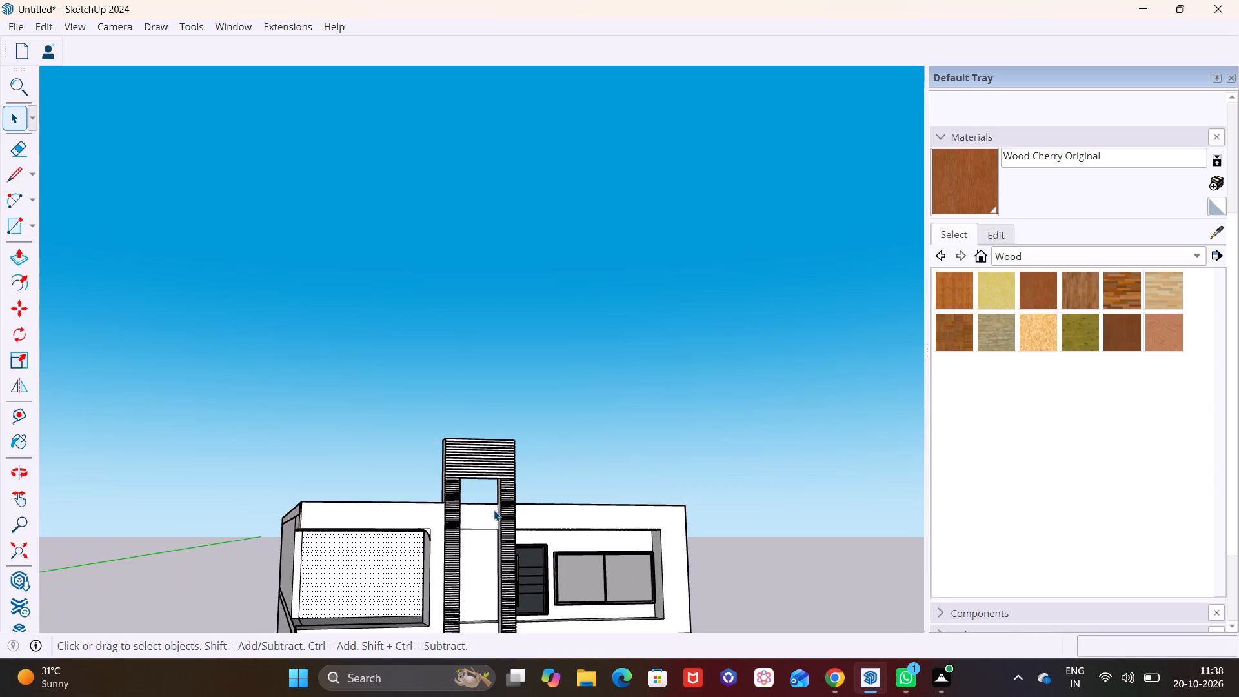
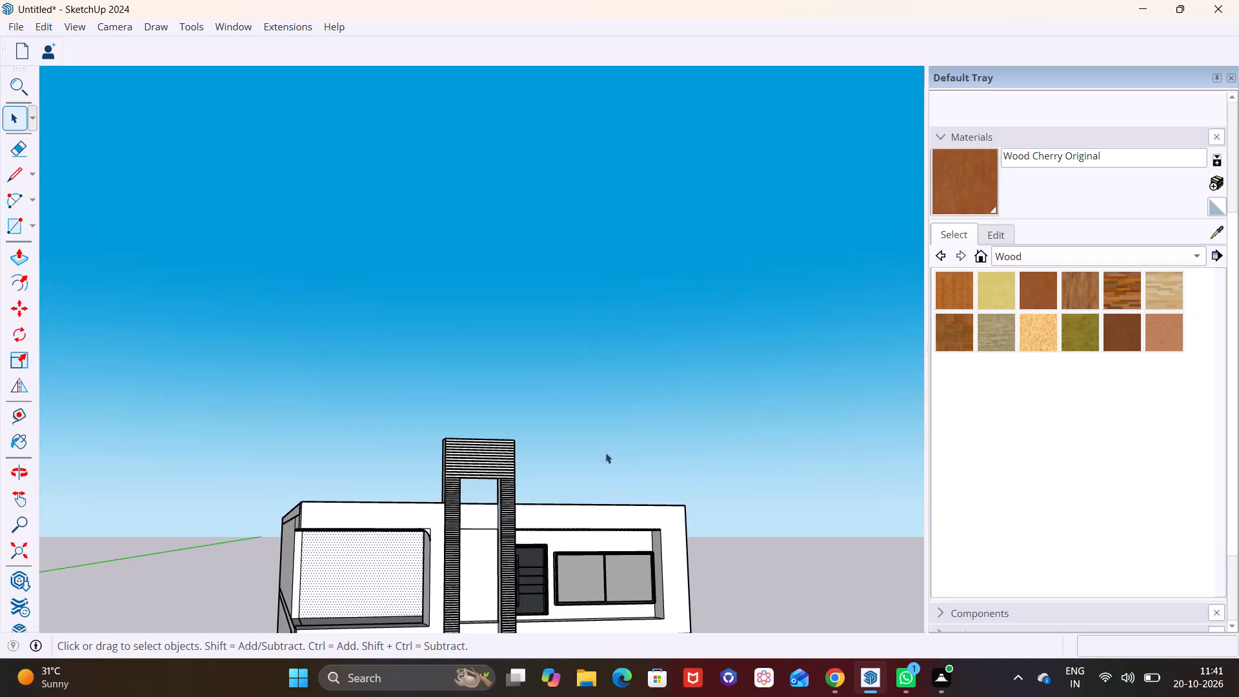
Inspect the upper-floor slatted ceilings from below and the overall front exterior of the two-storey house.
scroll(590, 452, down, 1)
middle_drag(587, 452, 534, 501)
middle_drag(494, 524, 500, 397)
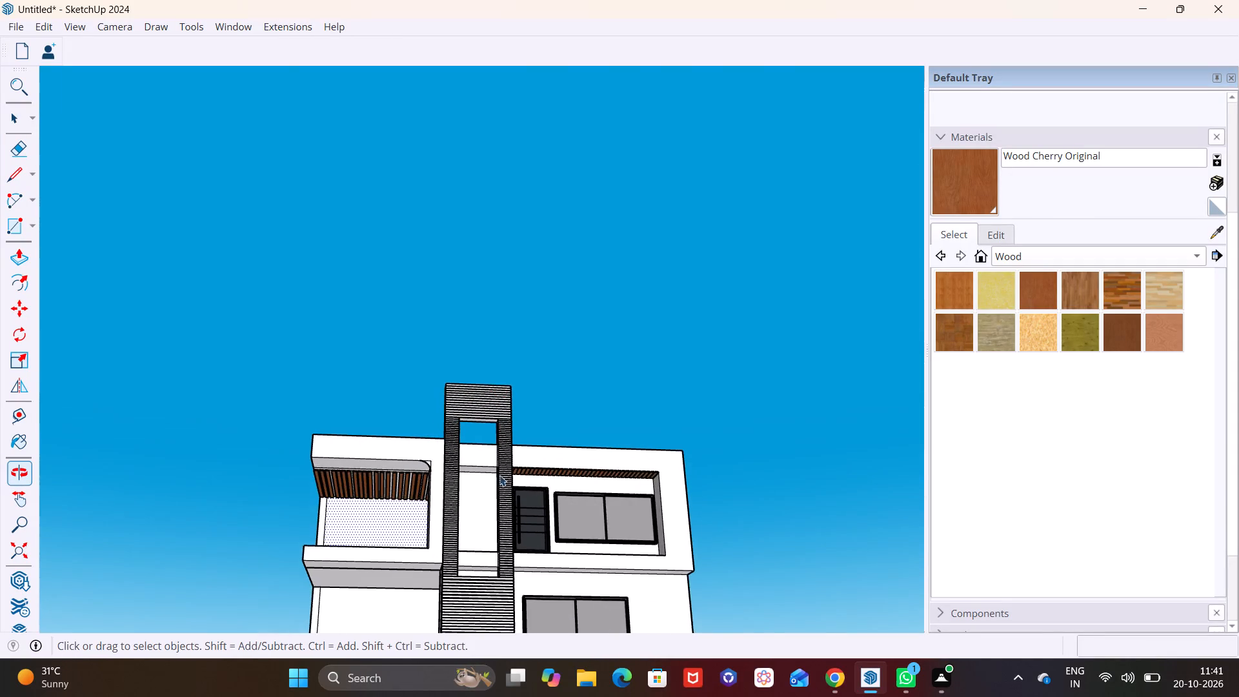
scroll(510, 499, up, 7)
middle_drag(501, 448, 373, 585)
scroll(492, 477, down, 5)
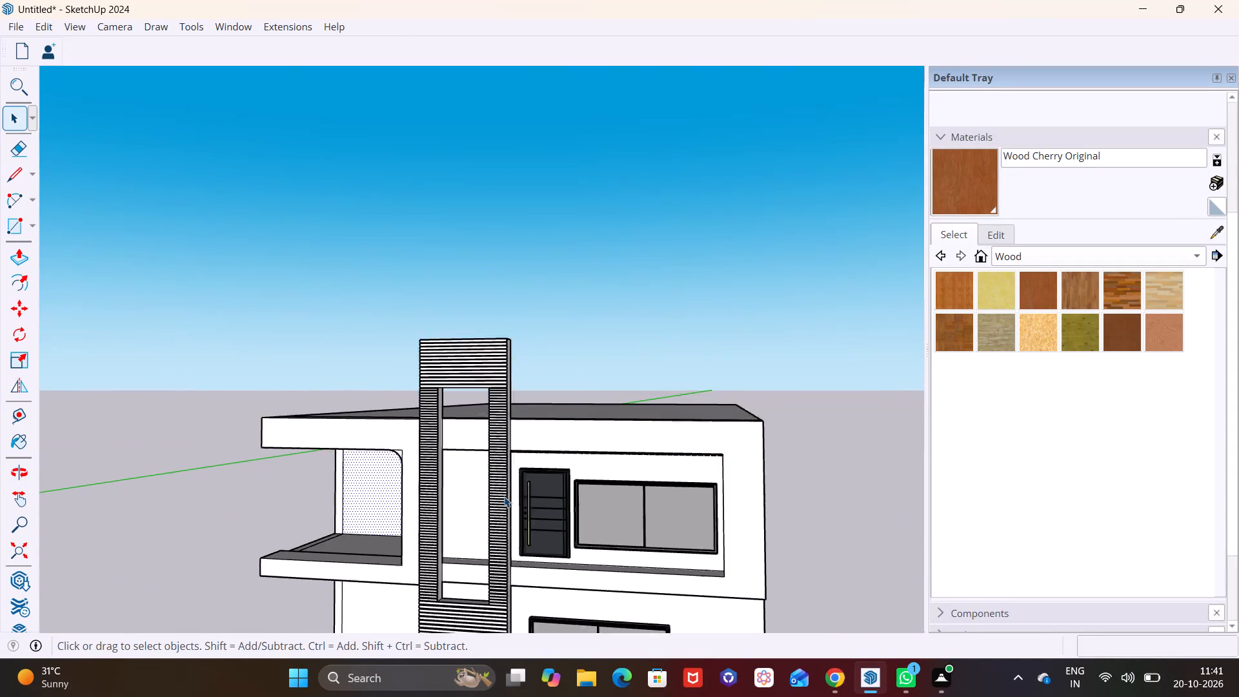
scroll(504, 496, down, 8)
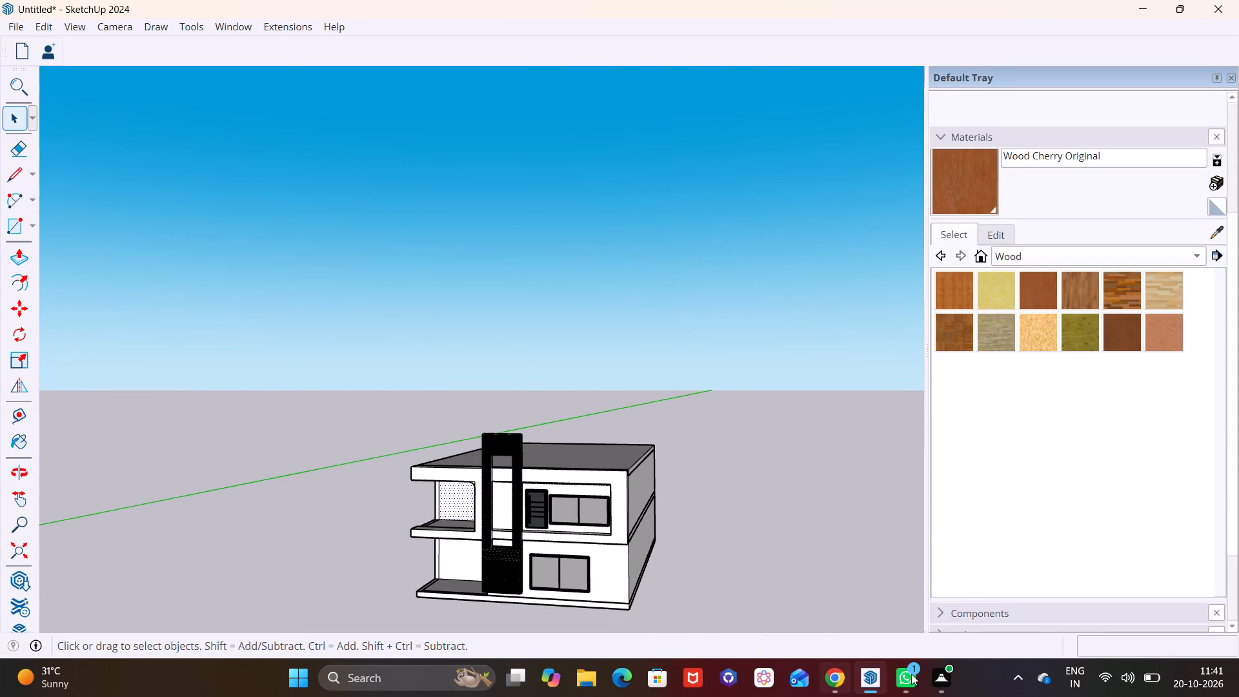
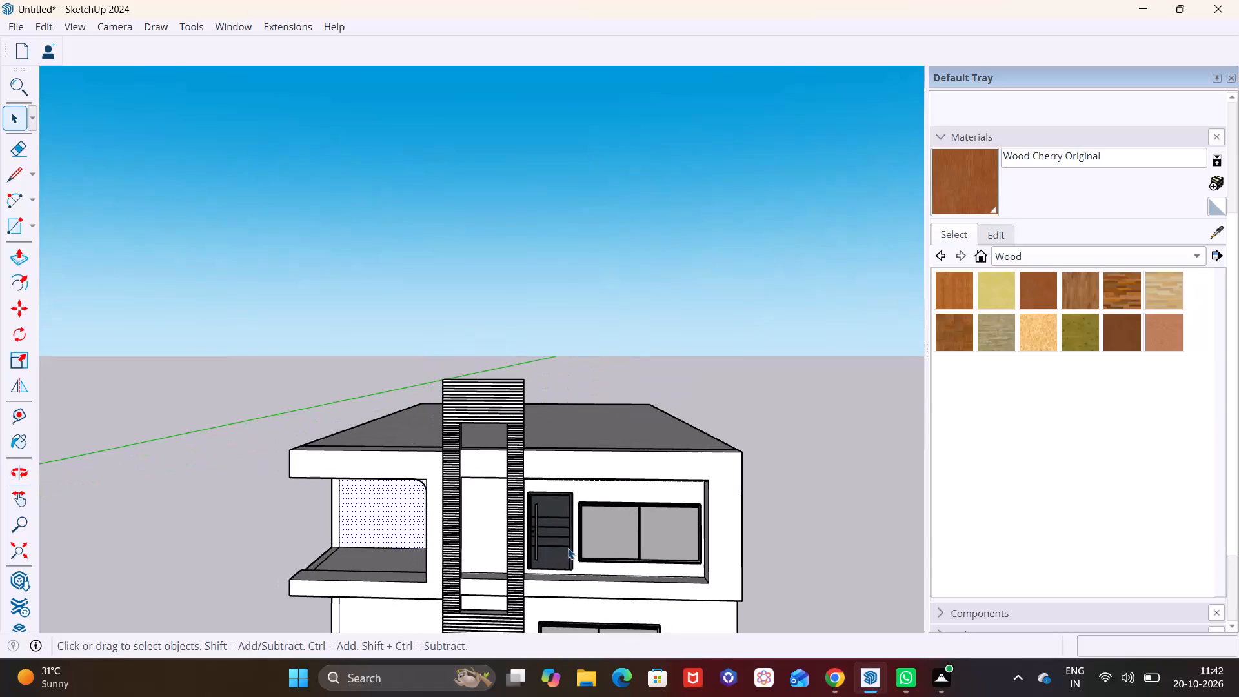
Move the fourth wooden slat from the outer end of the upper balcony ceiling about 13/16" toward the third slat along the red axis.
middle_drag(568, 538, 568, 529)
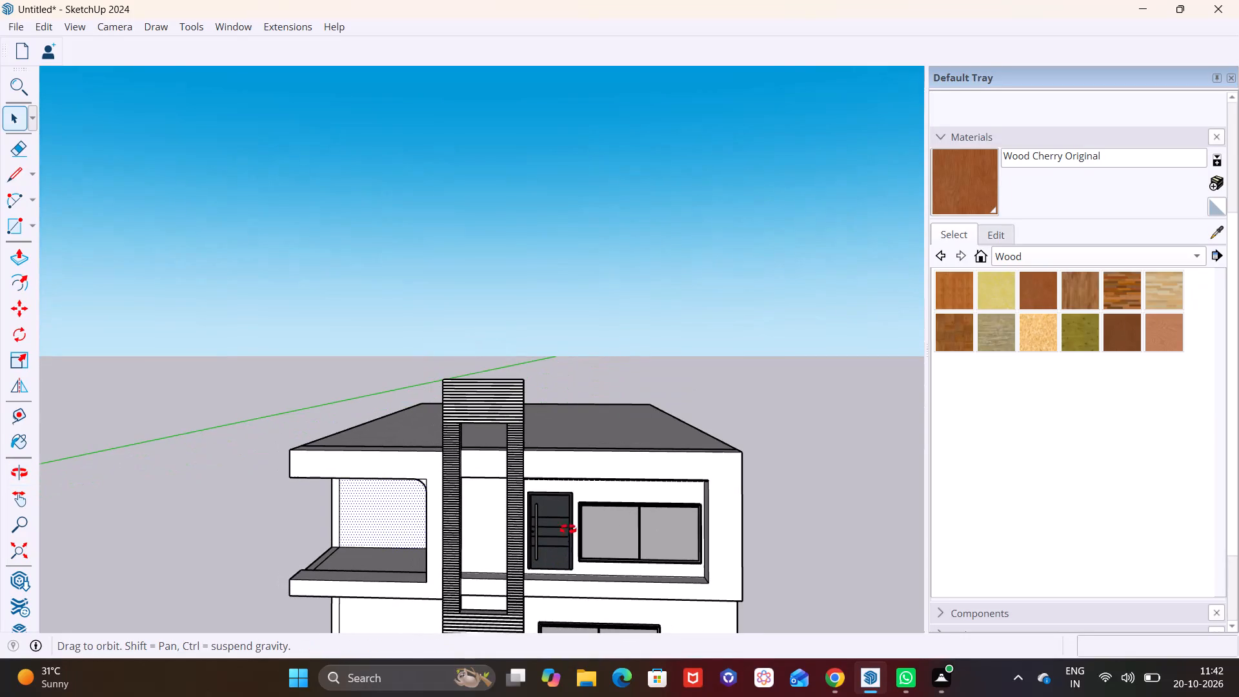
middle_drag(568, 529, 595, 424)
scroll(595, 424, up, 1)
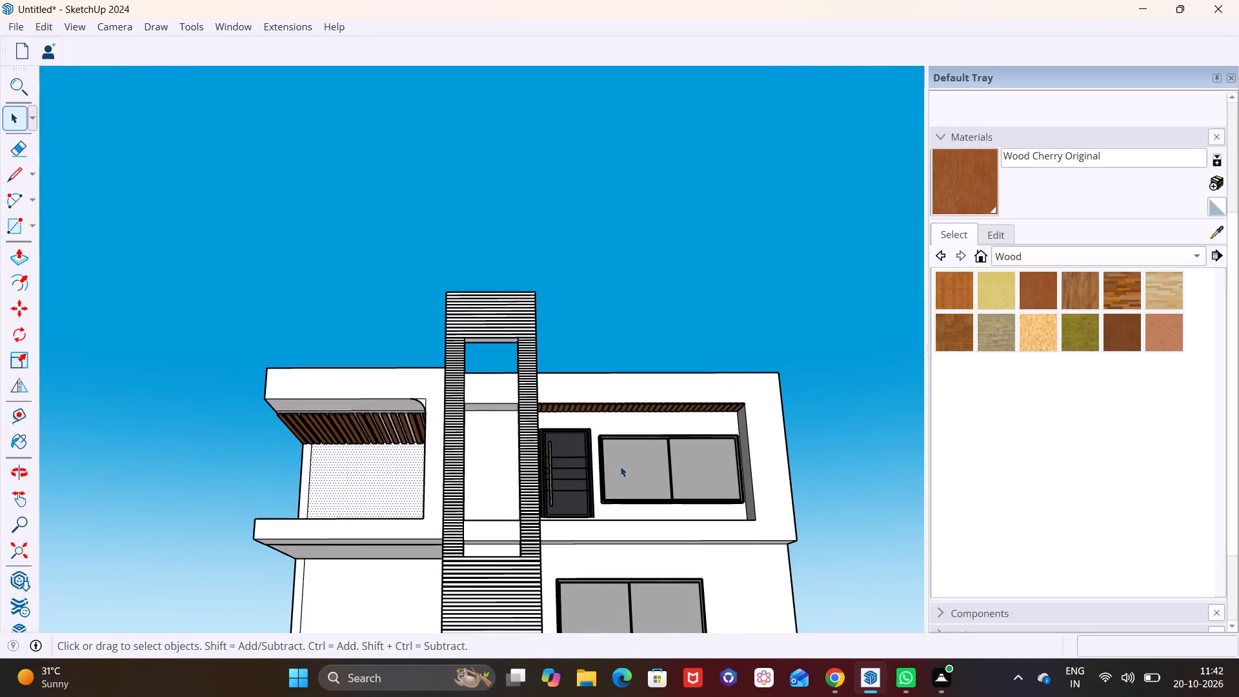
middle_drag(620, 466, 603, 376)
middle_drag(600, 379, 694, 427)
scroll(612, 384, up, 1)
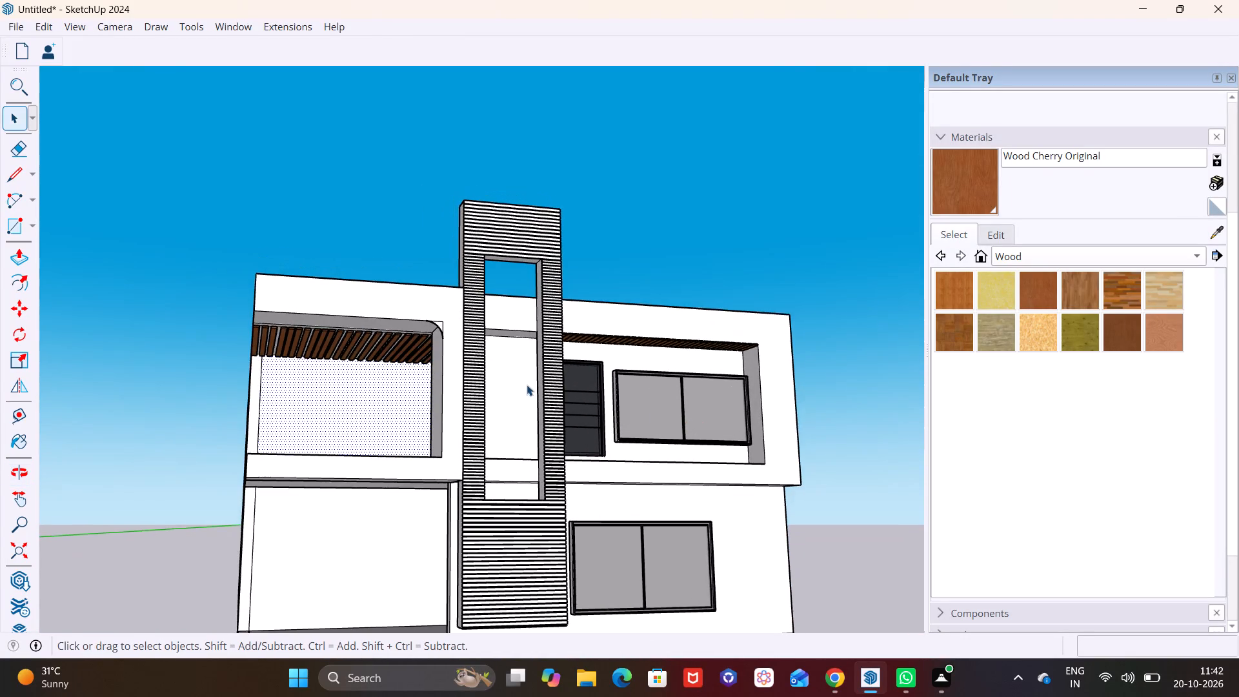
scroll(527, 385, up, 3)
scroll(508, 386, down, 3)
scroll(321, 357, up, 2)
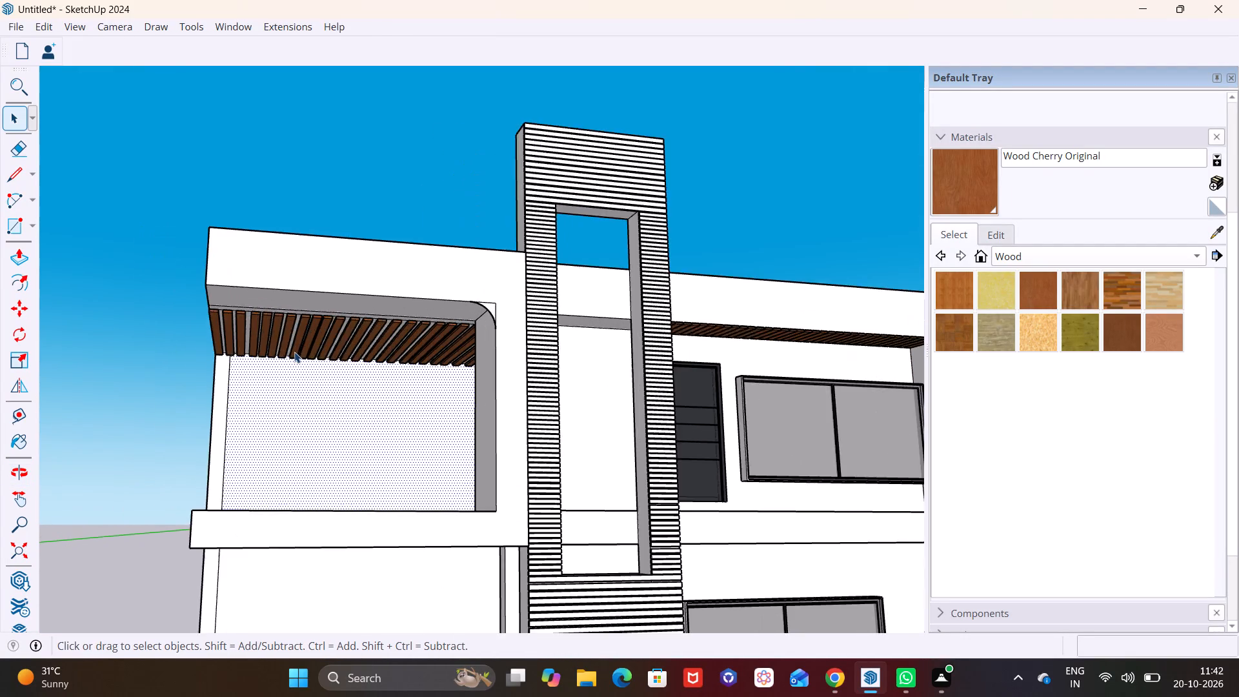
scroll(294, 352, up, 7)
middle_drag(356, 344, 356, 274)
scroll(356, 298, up, 1)
shift+middle_drag(283, 329, 327, 356)
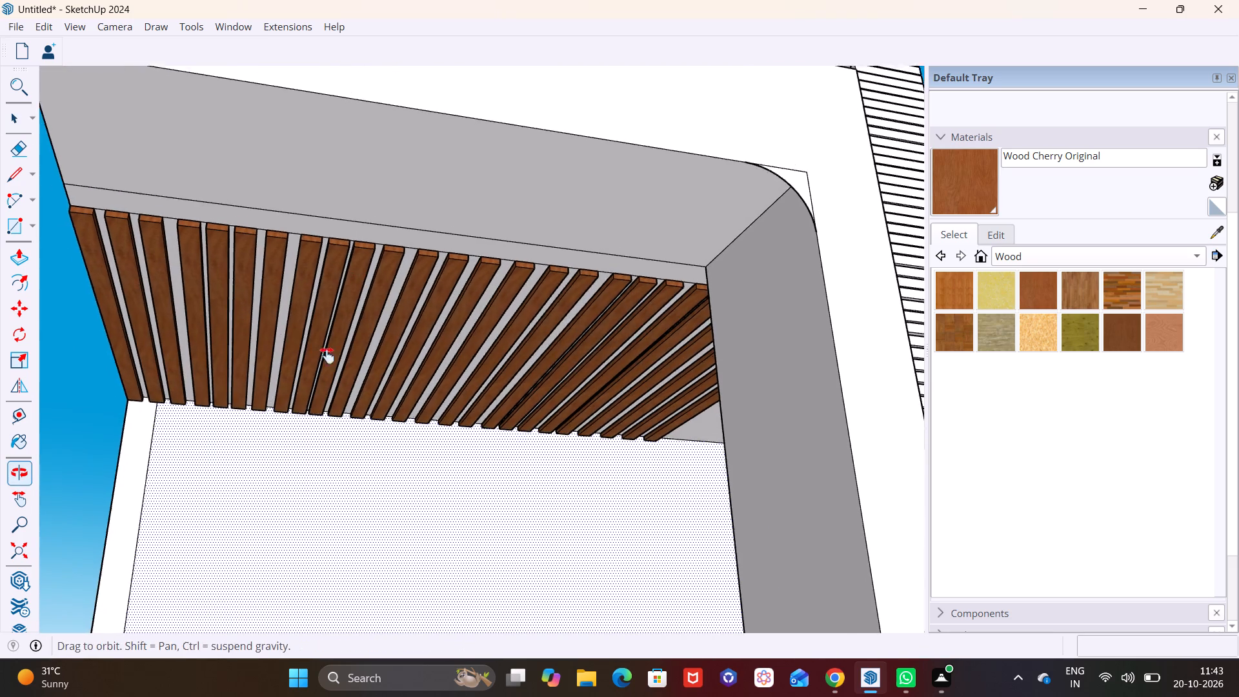
shift+middle_drag(327, 356, 385, 390)
middle_drag(295, 391, 290, 325)
scroll(295, 391, up, 1)
click(294, 358)
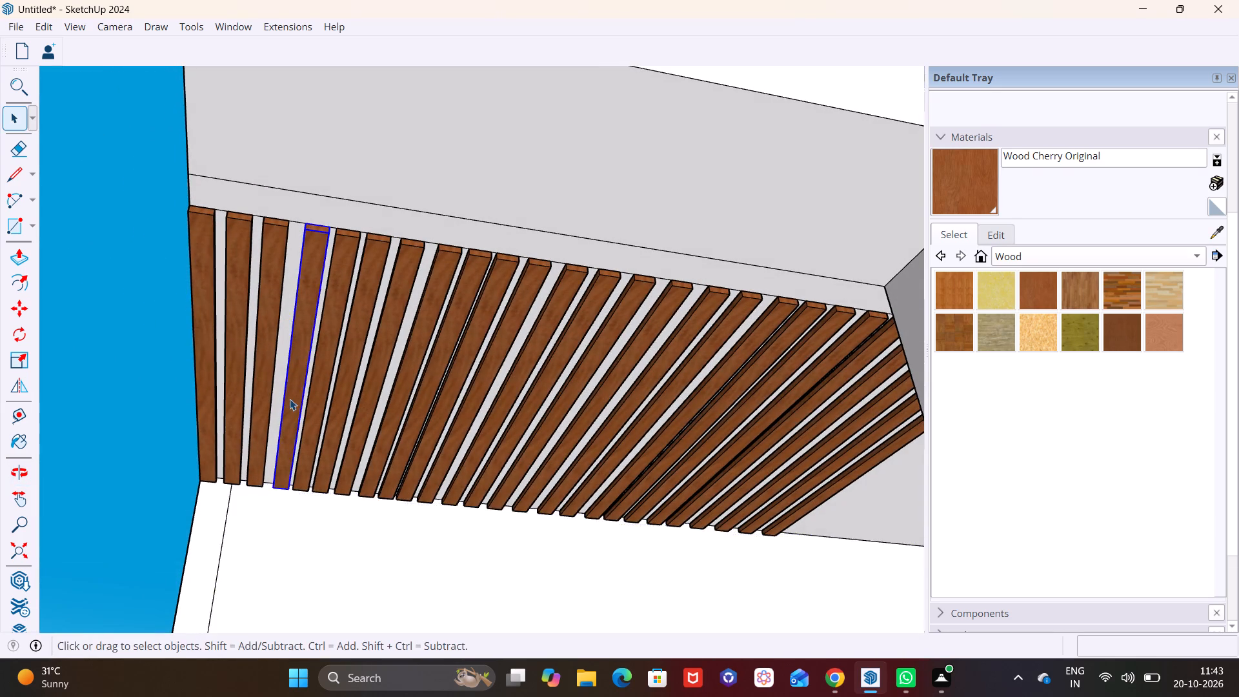
scroll(290, 399, up, 4)
key(m)
middle_drag(276, 463, 305, 479)
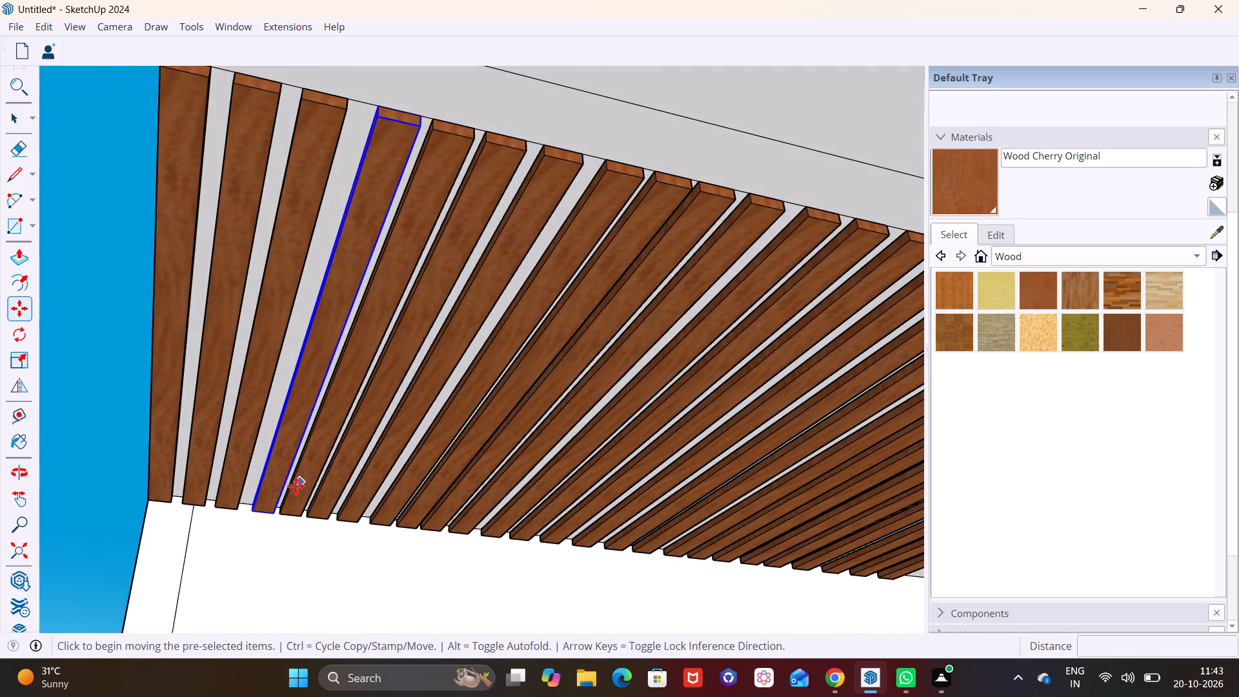
click(252, 498)
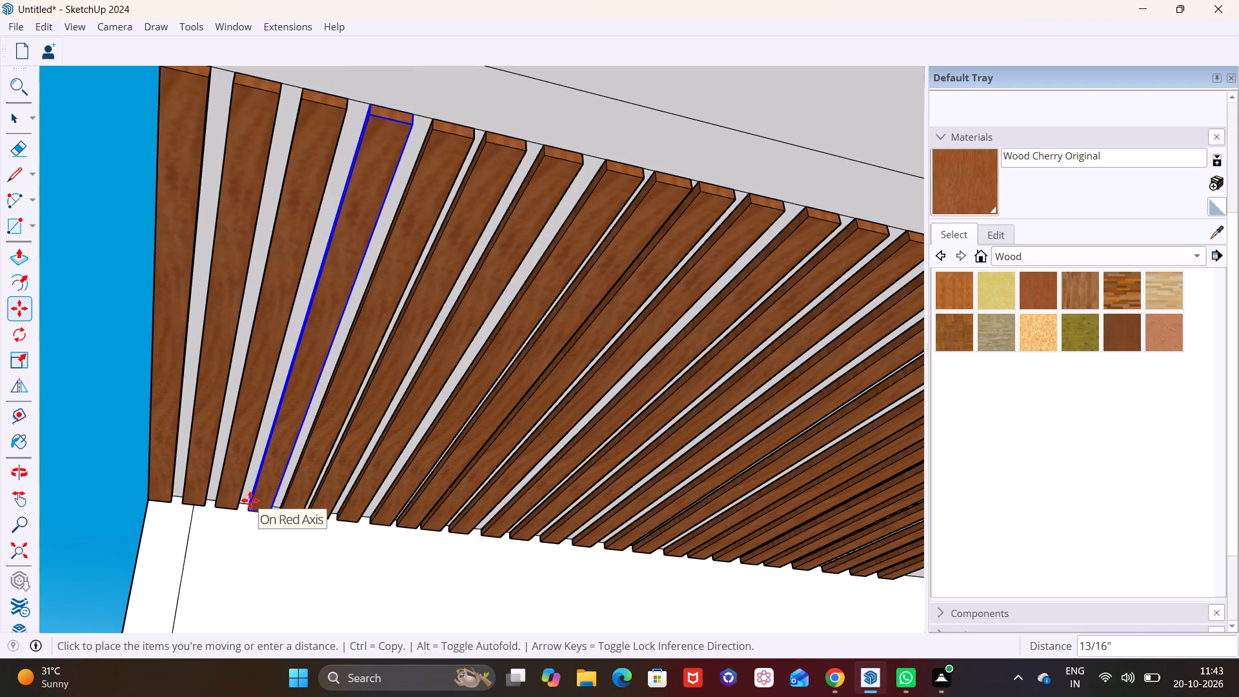
click(250, 500)
Move the eighth balcony ceiling slat from the outer end about 1 13/16" toward the seventh slat to even the gaps.
middle_drag(541, 436, 418, 394)
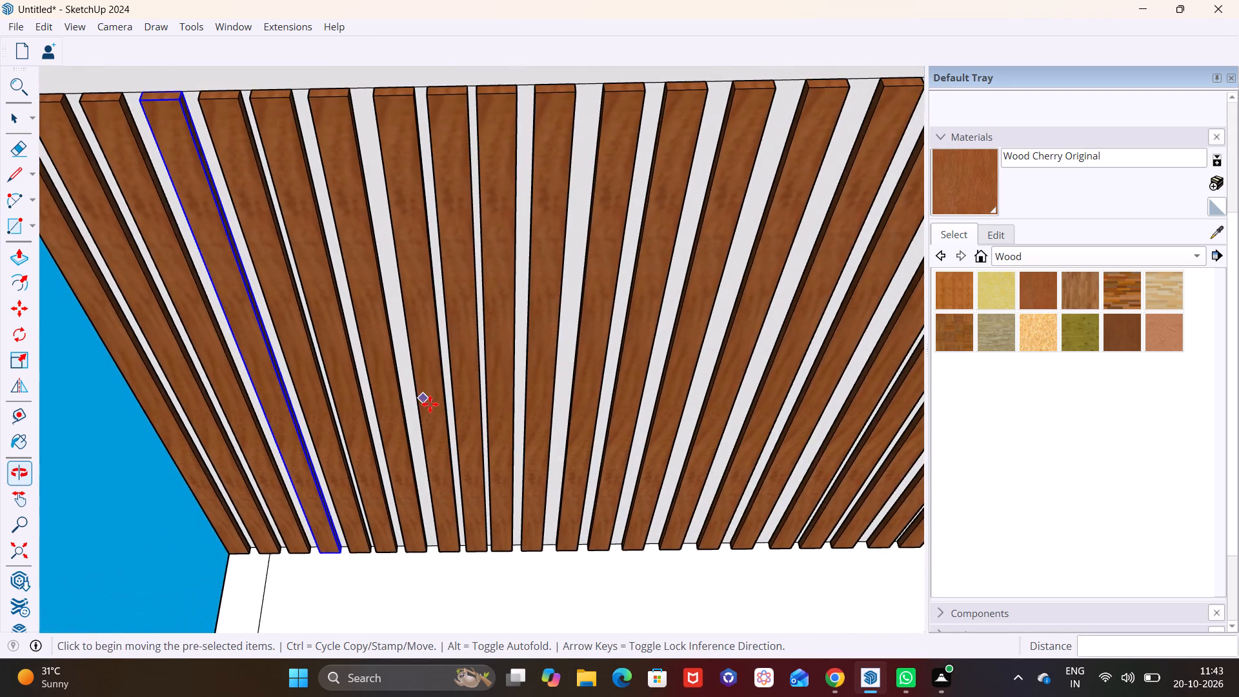
scroll(452, 395, up, 2)
middle_drag(412, 451, 451, 445)
key(space)
click(434, 470)
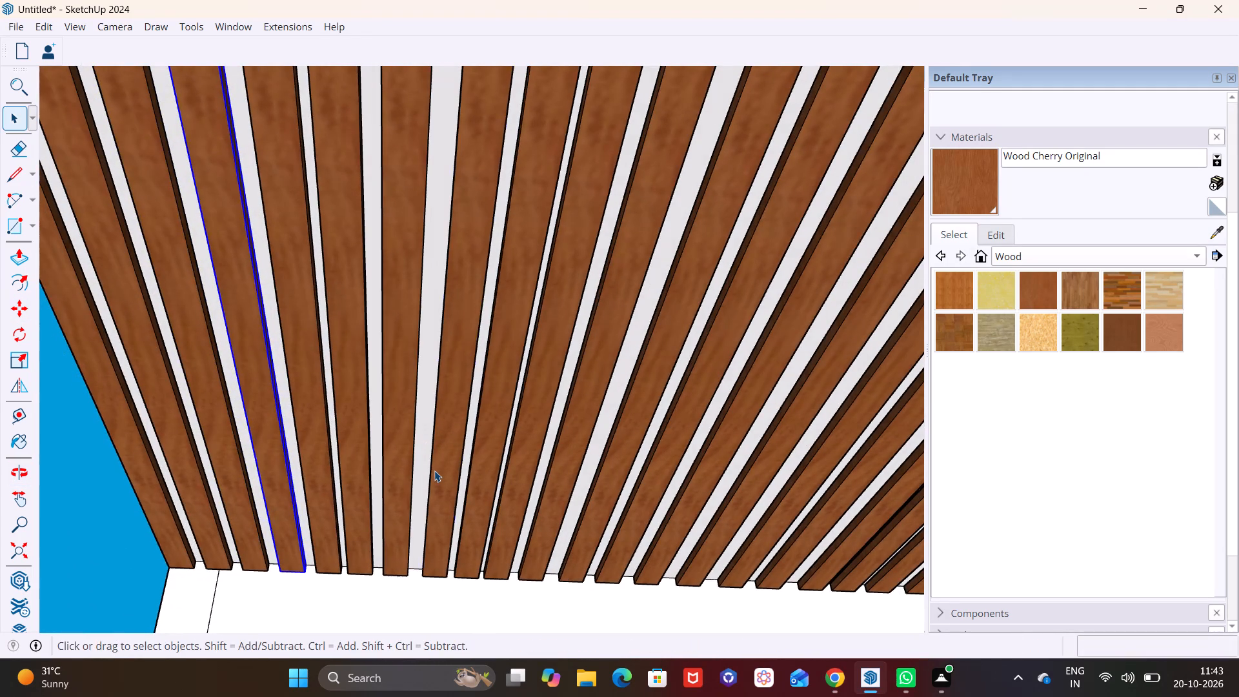
middle_drag(446, 480, 483, 500)
key(m)
scroll(420, 556, up, 1)
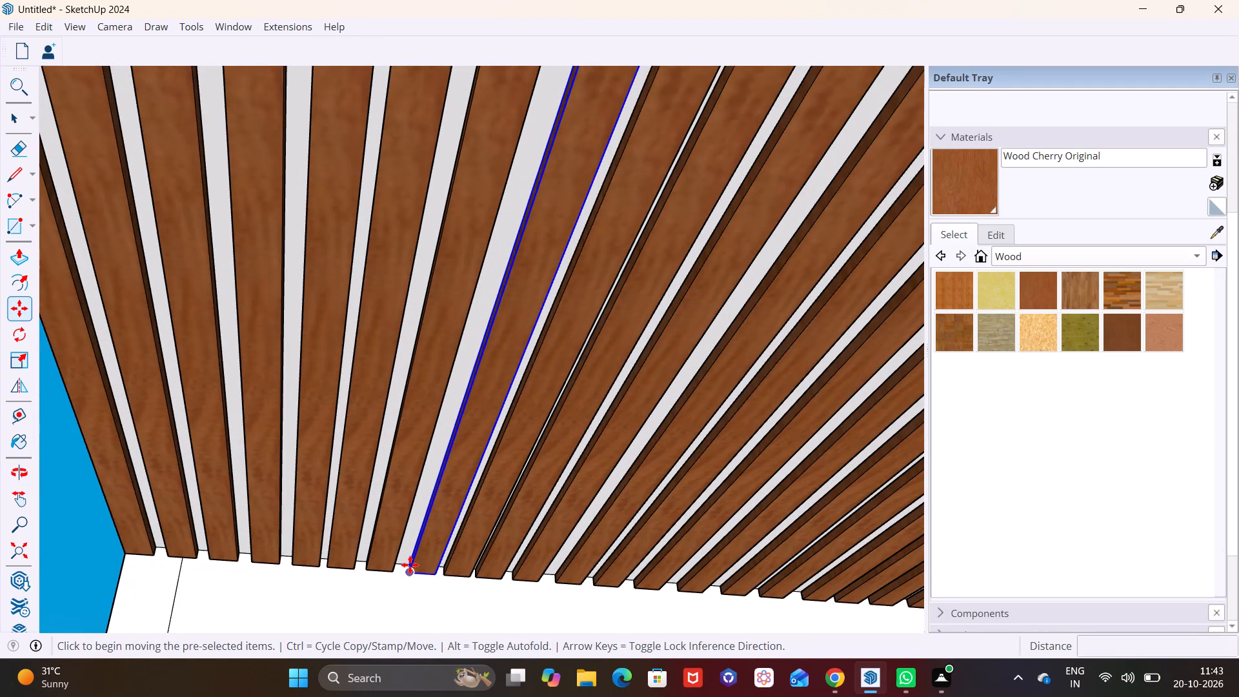
click(406, 560)
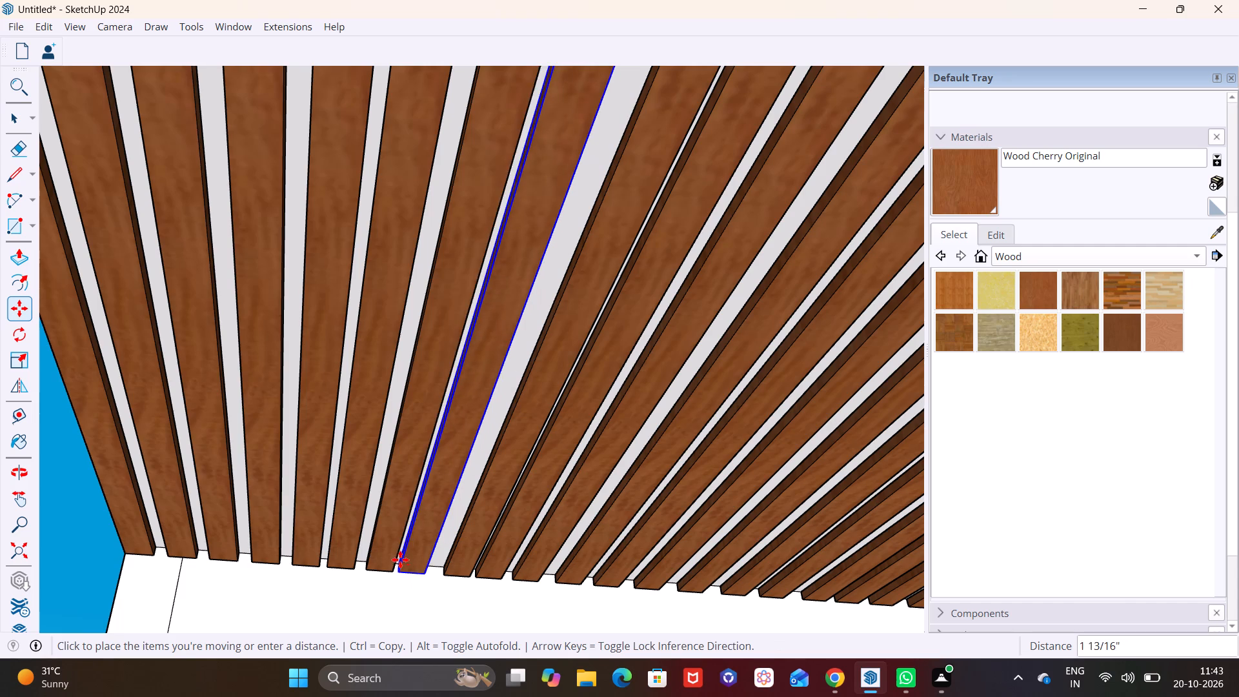
click(403, 561)
key(space)
Move the ninth balcony ceiling slat from the outer end about 1" toward the eighth slat to even the gaps.
scroll(463, 506, down, 5)
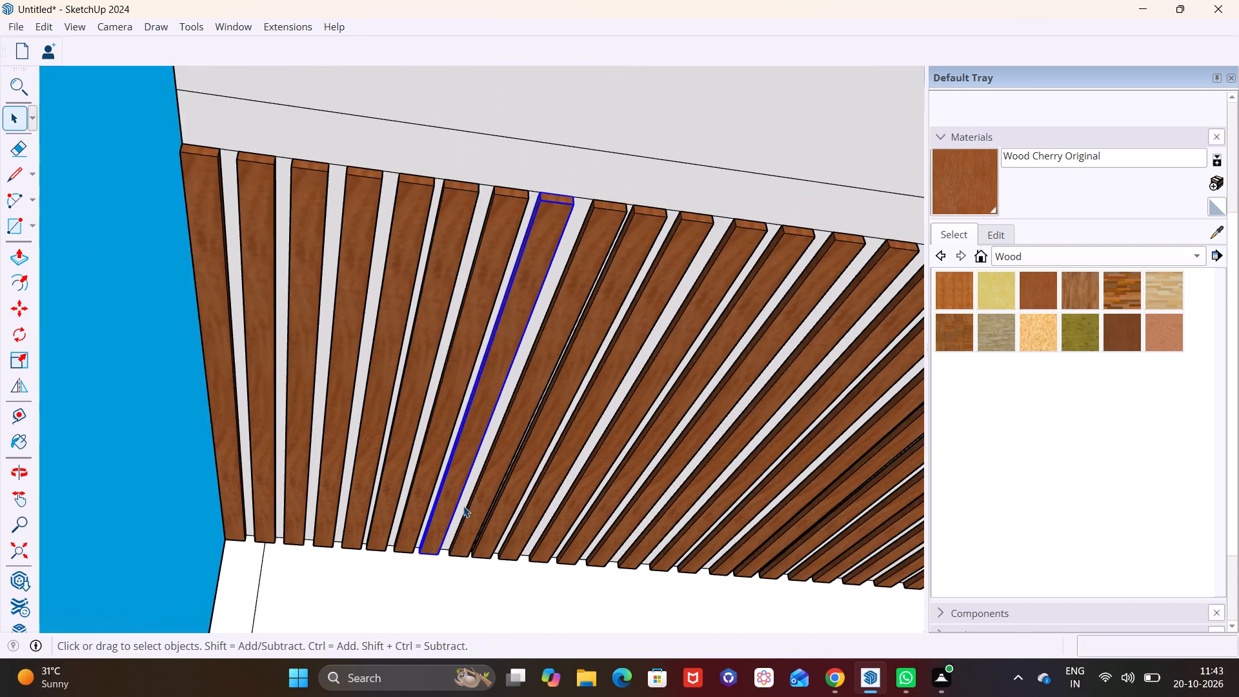
scroll(463, 506, down, 3)
middle_drag(596, 432, 521, 545)
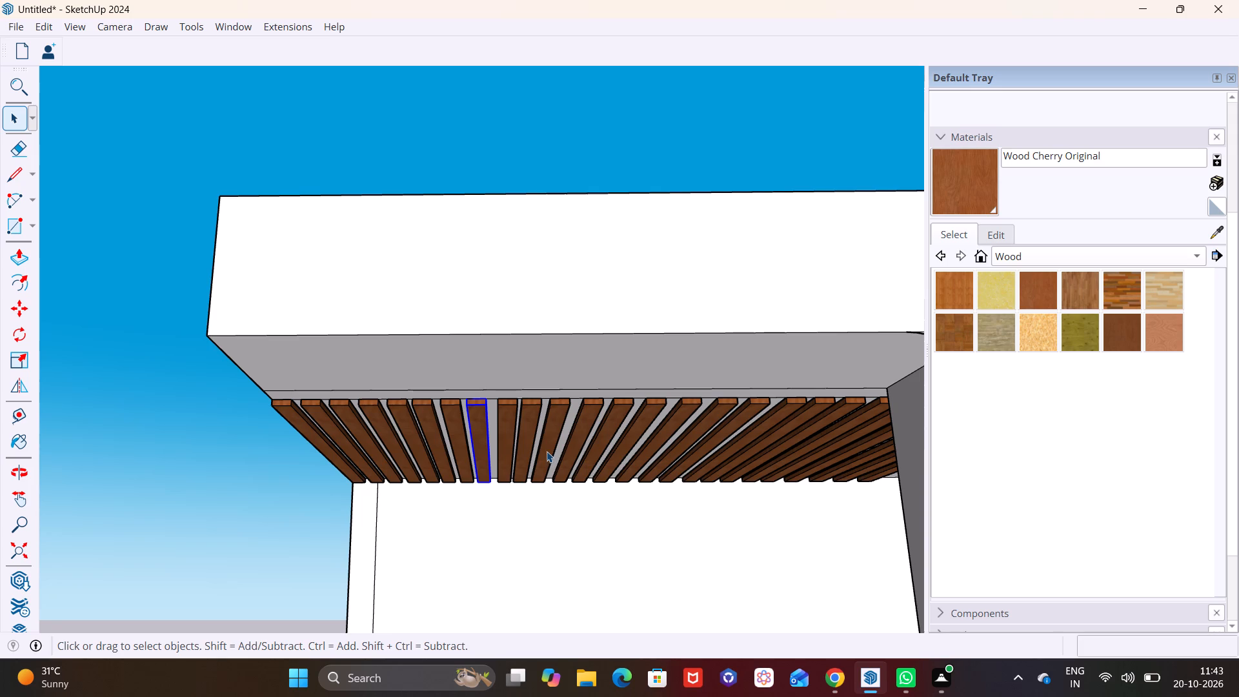
scroll(539, 465, up, 8)
middle_drag(525, 464, 525, 434)
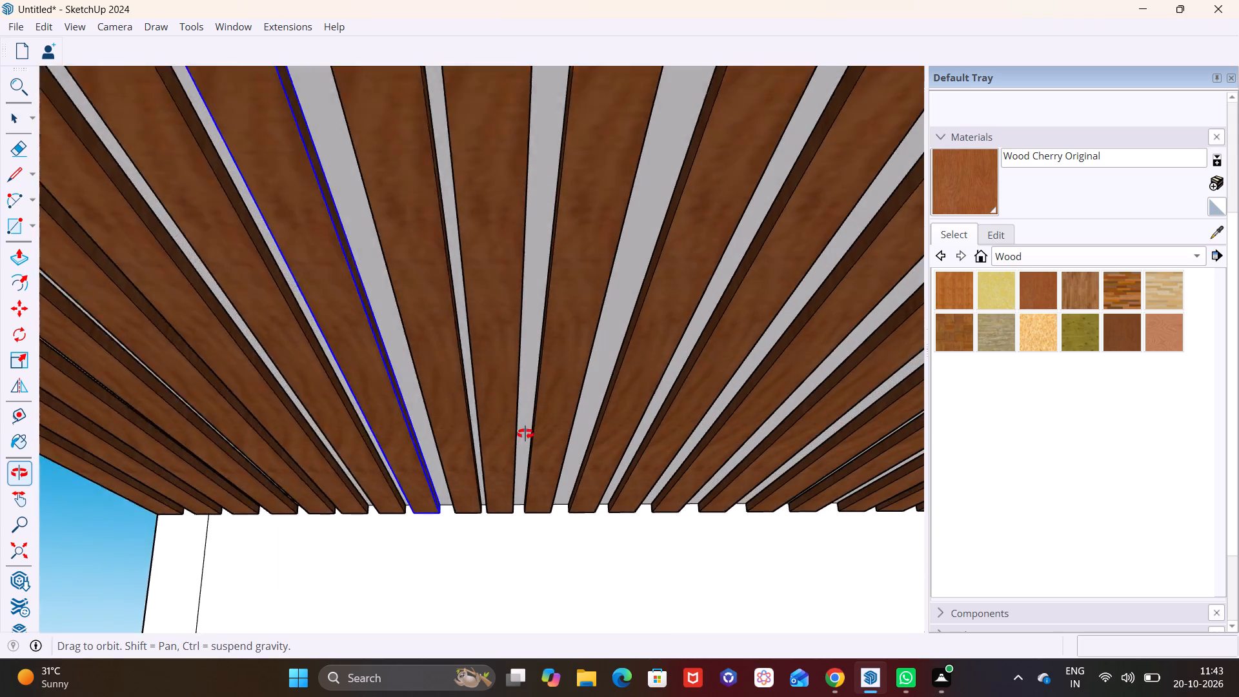
middle_drag(525, 434, 536, 416)
key(space)
click(463, 441)
middle_drag(490, 451, 538, 484)
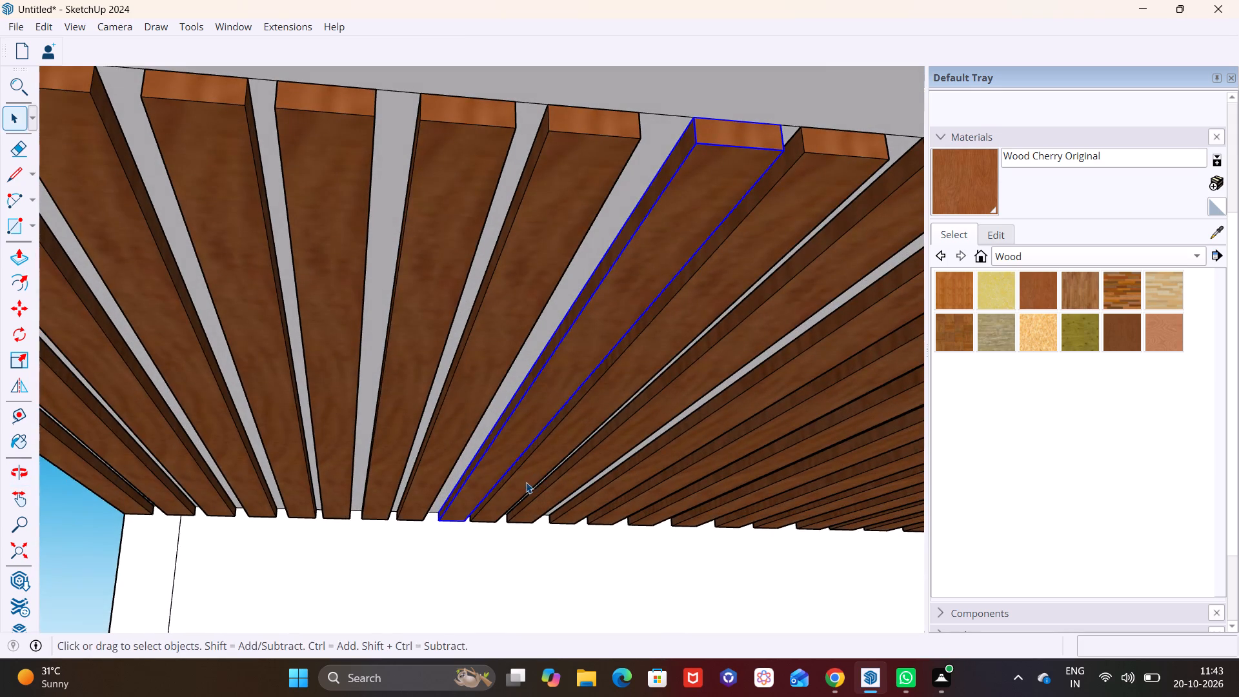
key(m)
scroll(534, 484, up, 3)
scroll(450, 495, up, 2)
click(410, 521)
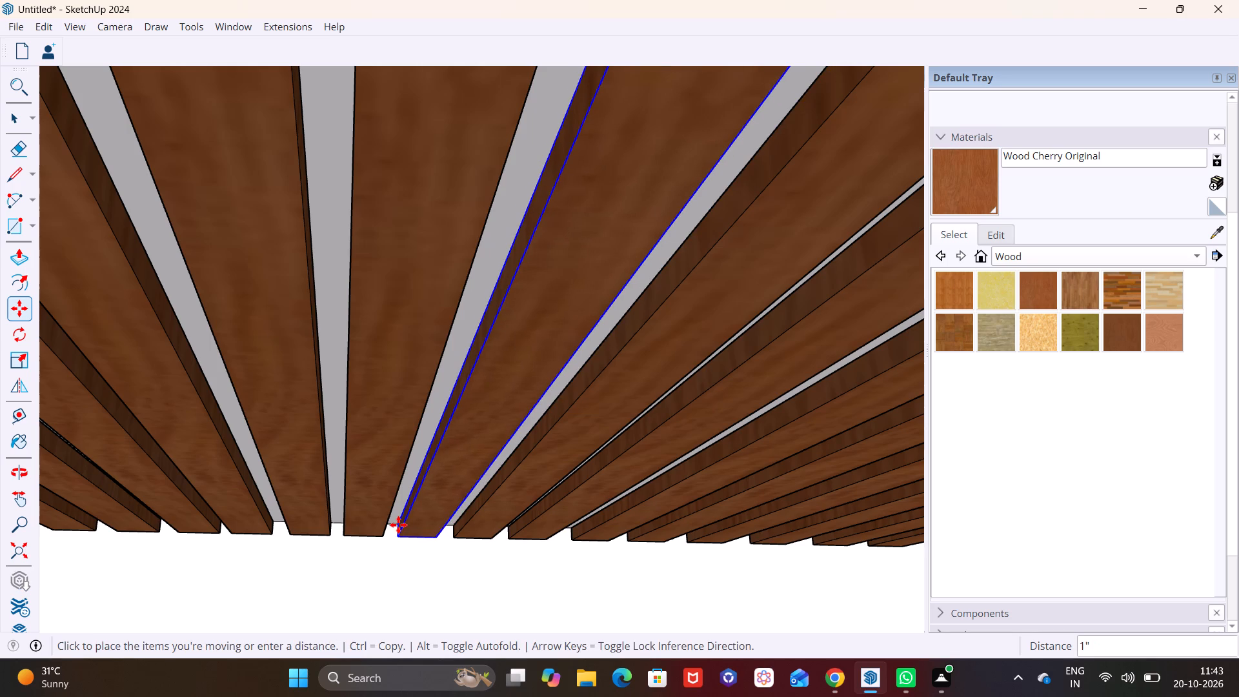
click(398, 525)
scroll(589, 494, down, 18)
middle_drag(599, 498, 512, 471)
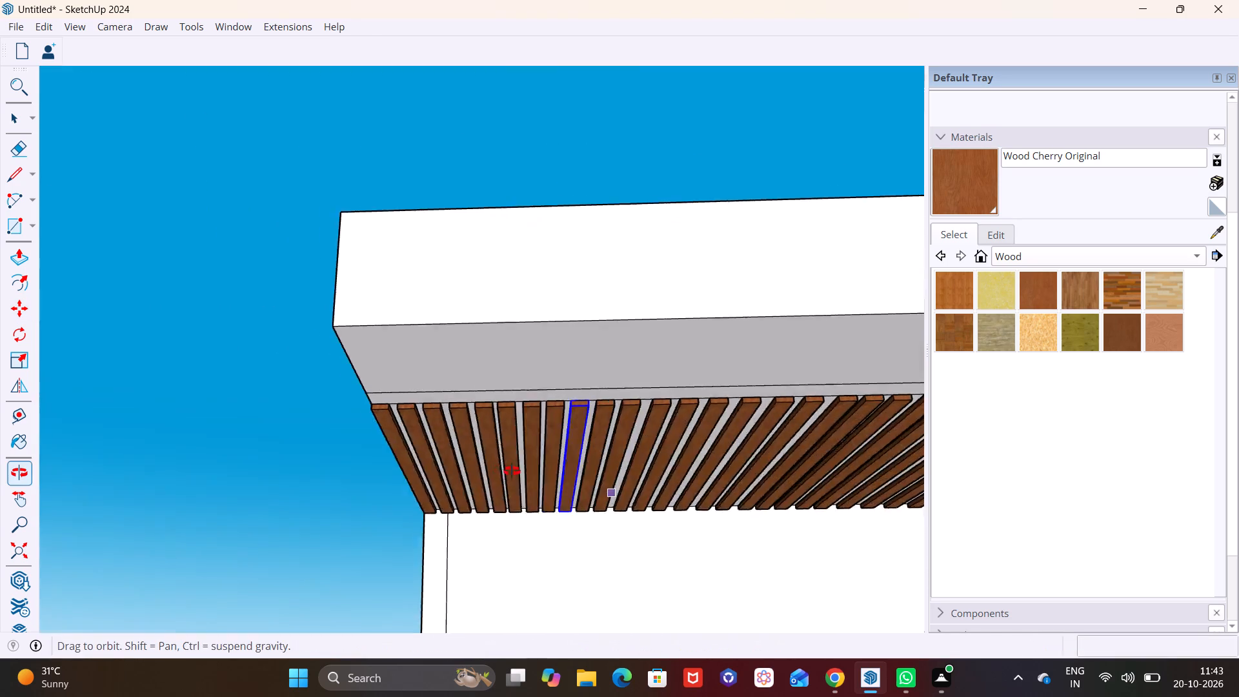
middle_drag(512, 471, 458, 459)
key(space)
Inspect the spacing of the balcony ceiling slats from below and the surrounding front facade.
click(575, 335)
scroll(584, 339, down, 3)
middle_drag(667, 455, 734, 524)
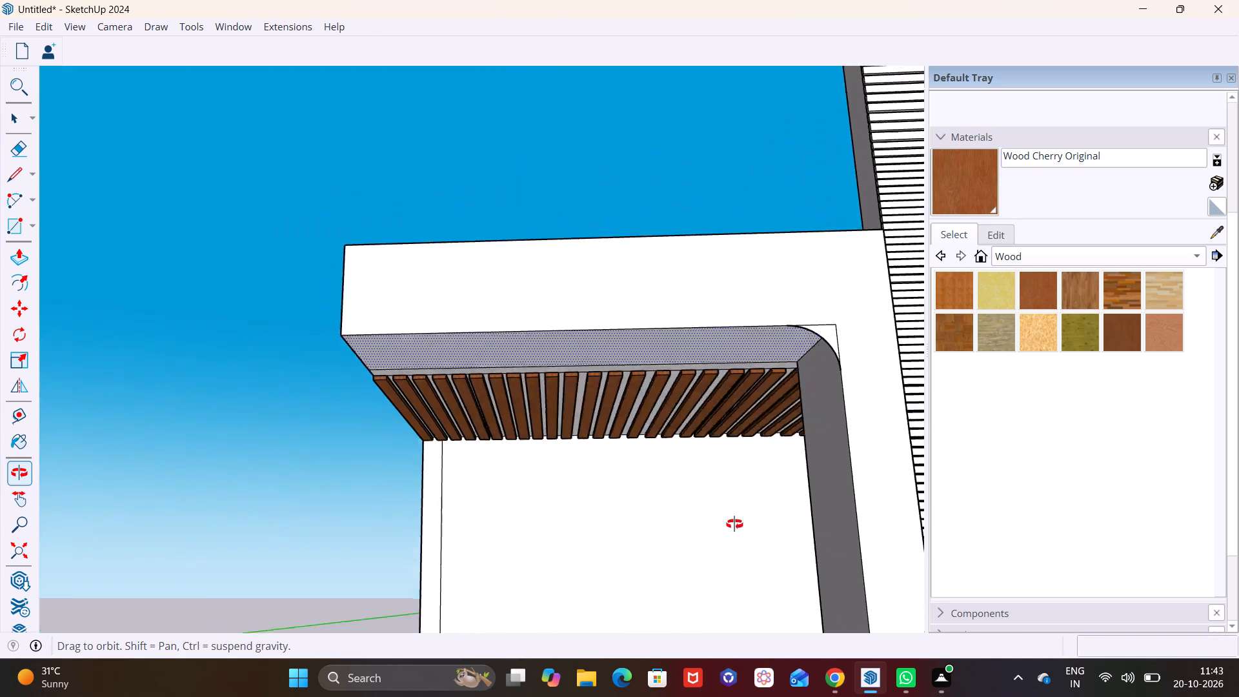
middle_drag(734, 524, 747, 549)
scroll(661, 481, down, 3)
shift+middle_drag(660, 480, 601, 373)
middle_drag(609, 374, 668, 375)
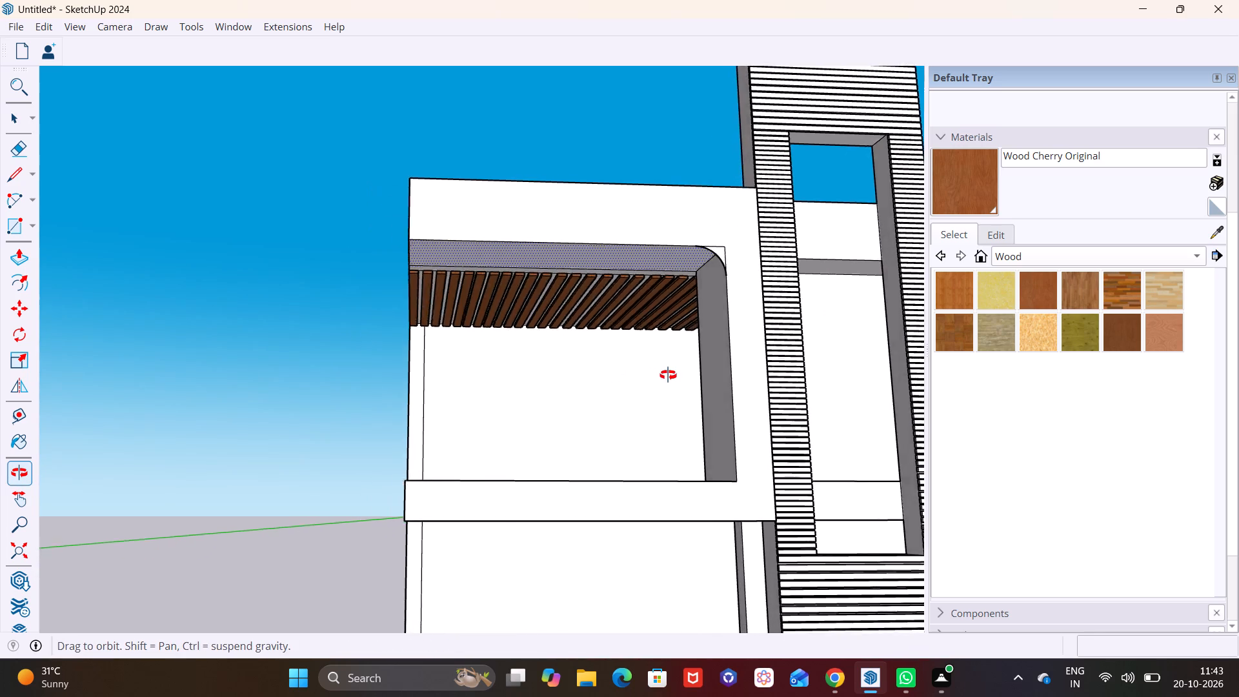
middle_drag(668, 375, 656, 417)
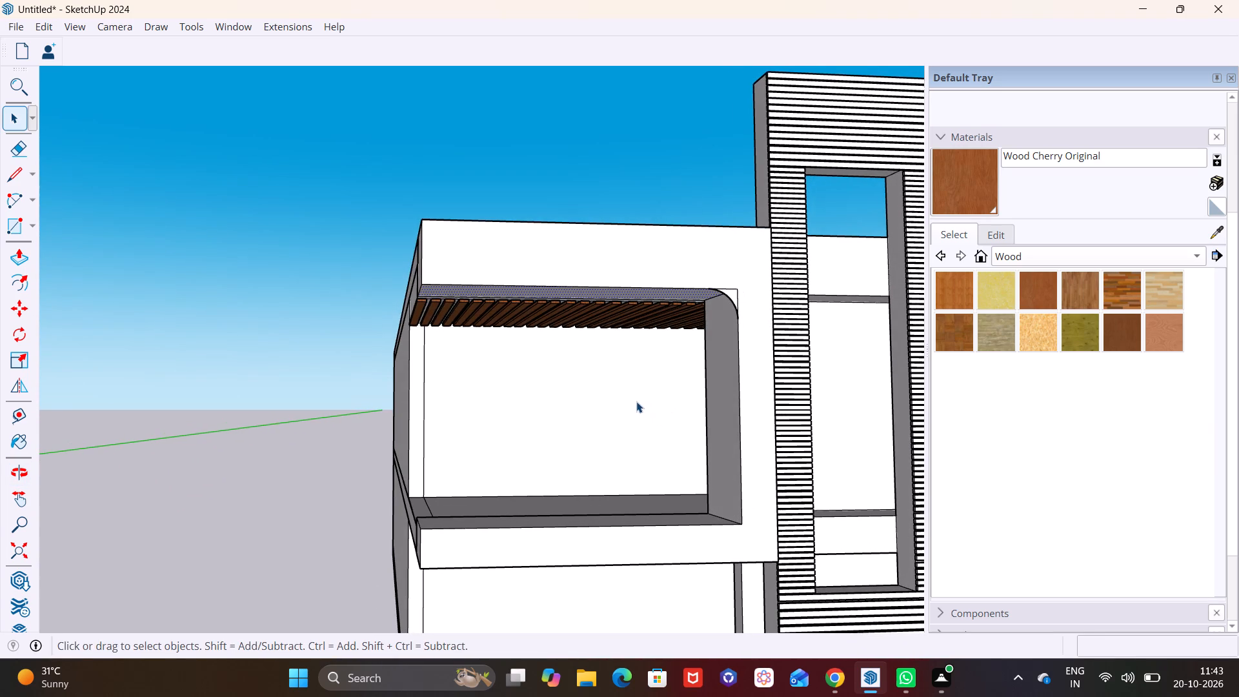
middle_drag(629, 398, 600, 407)
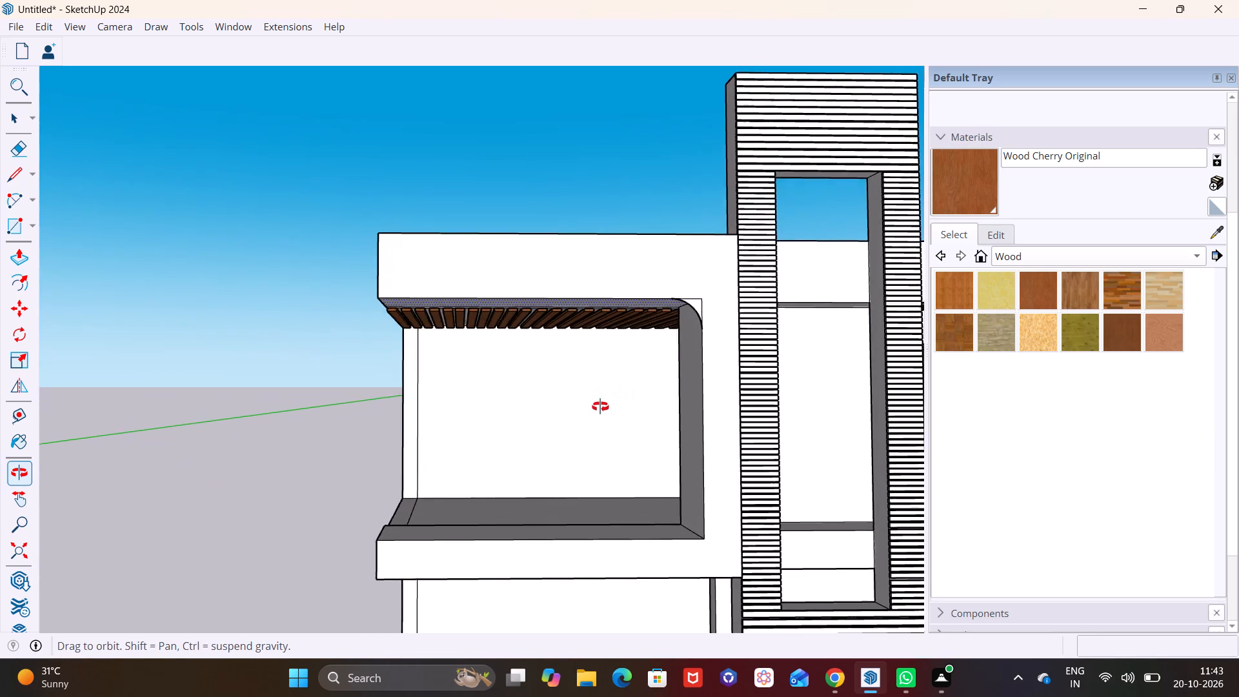
middle_drag(600, 407, 602, 407)
scroll(596, 412, down, 6)
shift+middle_drag(594, 436, 440, 439)
Select the upper-floor double window beside the door and examine it within the front facade.
click(691, 435)
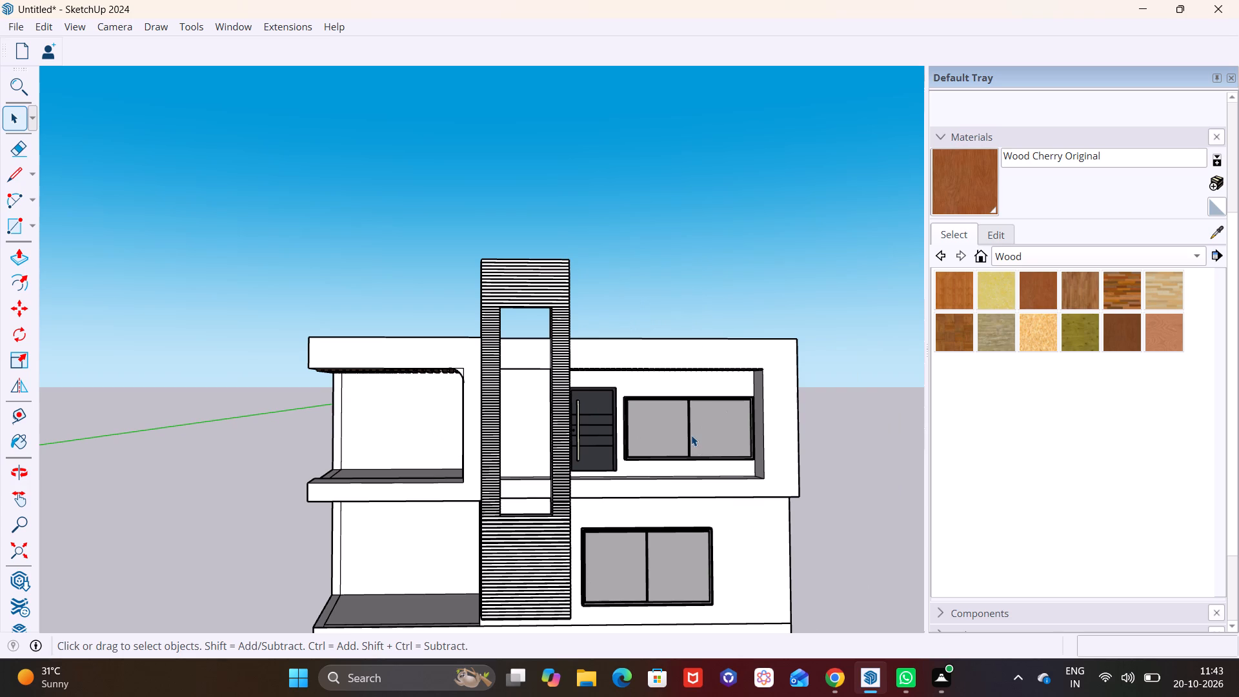
click(697, 435)
scroll(698, 433, up, 2)
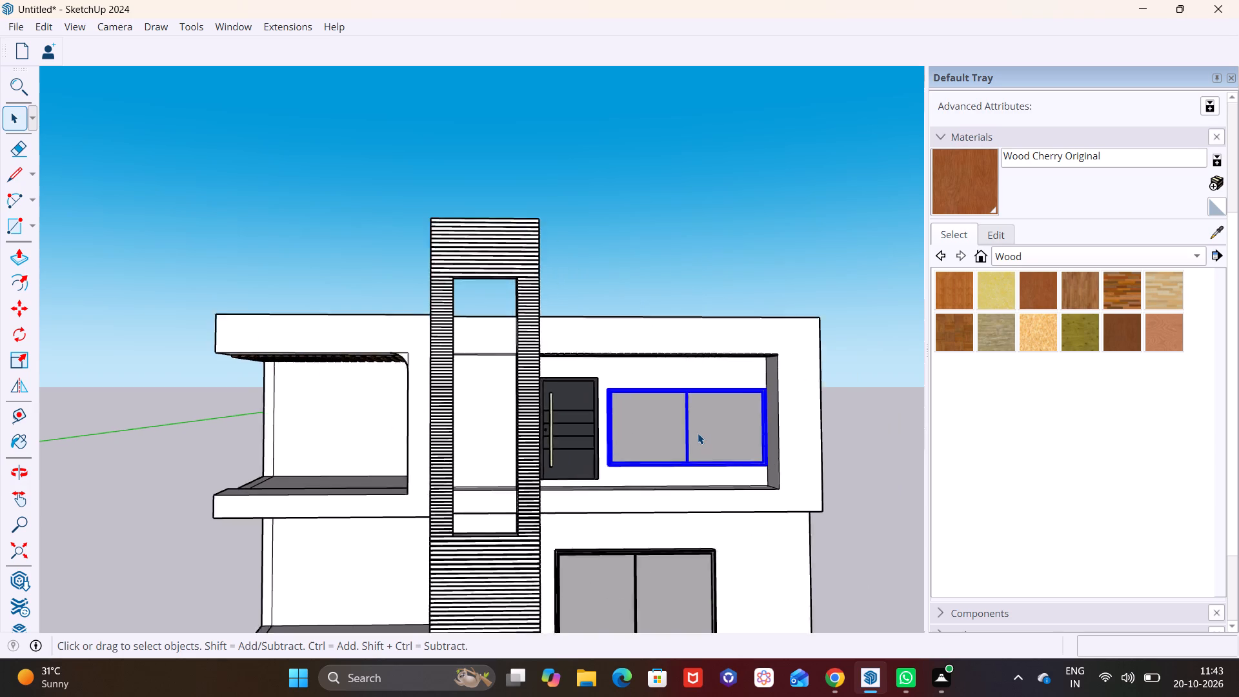
scroll(698, 433, up, 3)
scroll(689, 455, down, 6)
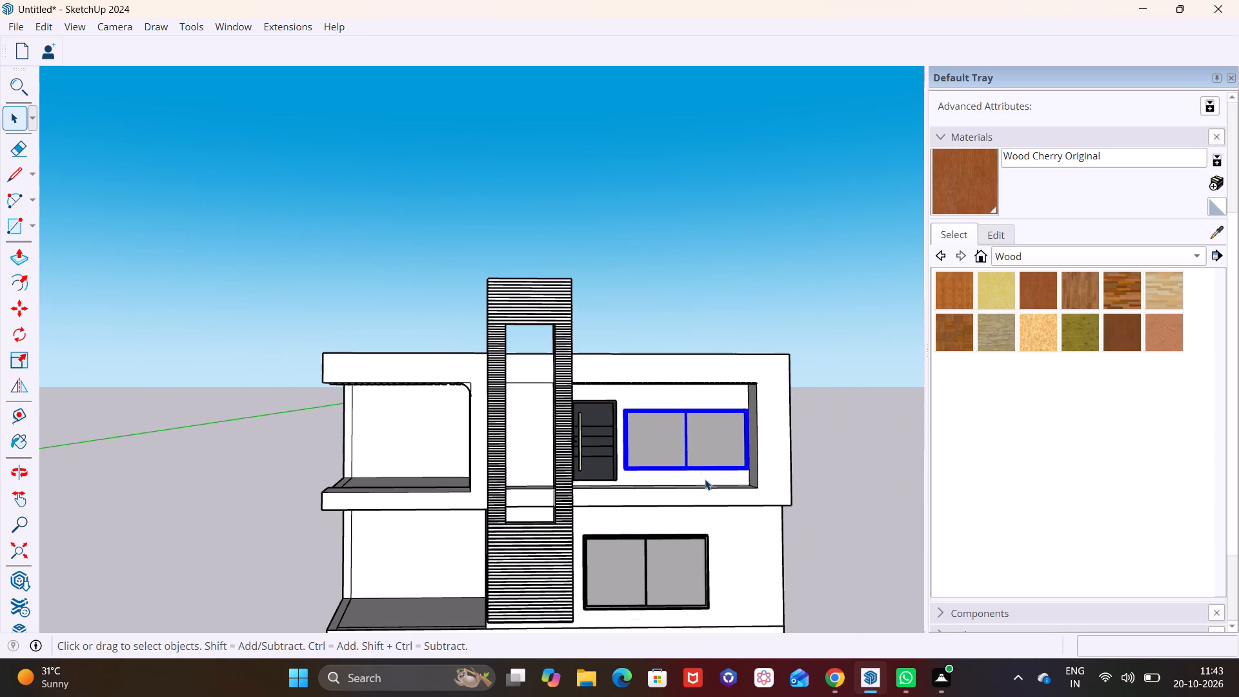
shift+middle_drag(706, 483, 678, 396)
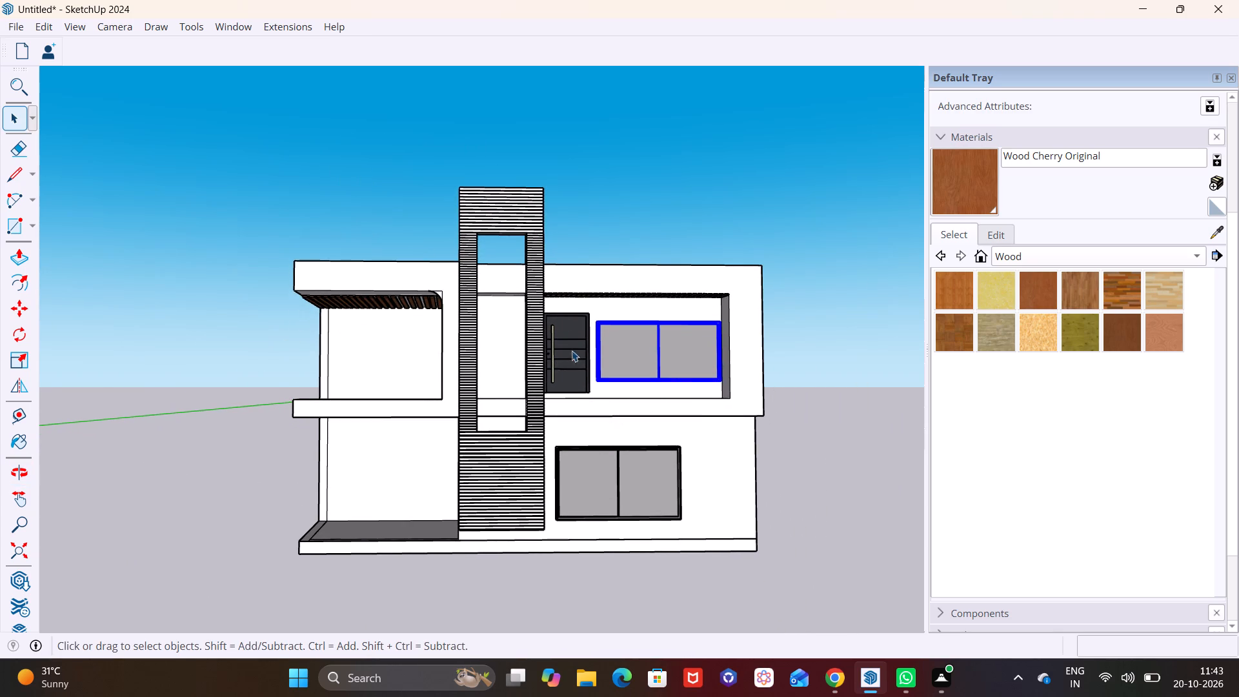
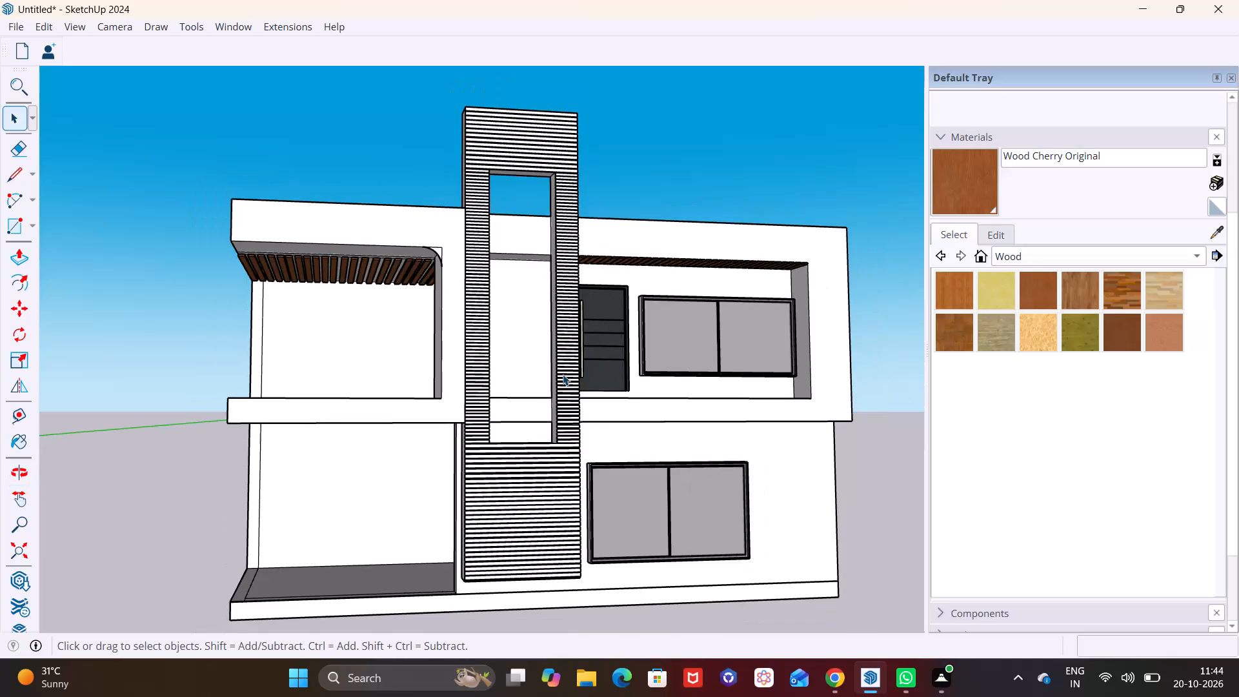
Draw a rectangle about 7 13/16" by 10' 9" along the outer side edge of the ground-floor porch ceiling, beneath the balcony slab.
scroll(563, 382, down, 1)
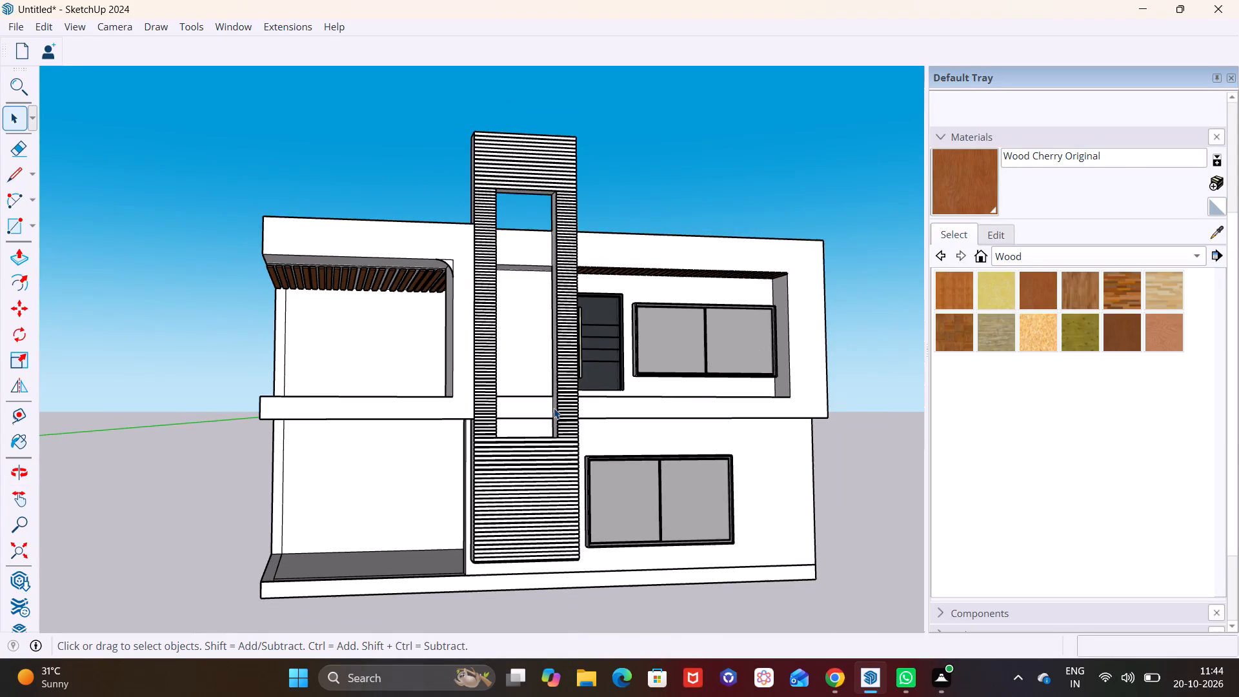
scroll(554, 408, down, 1)
middle_drag(537, 414, 532, 317)
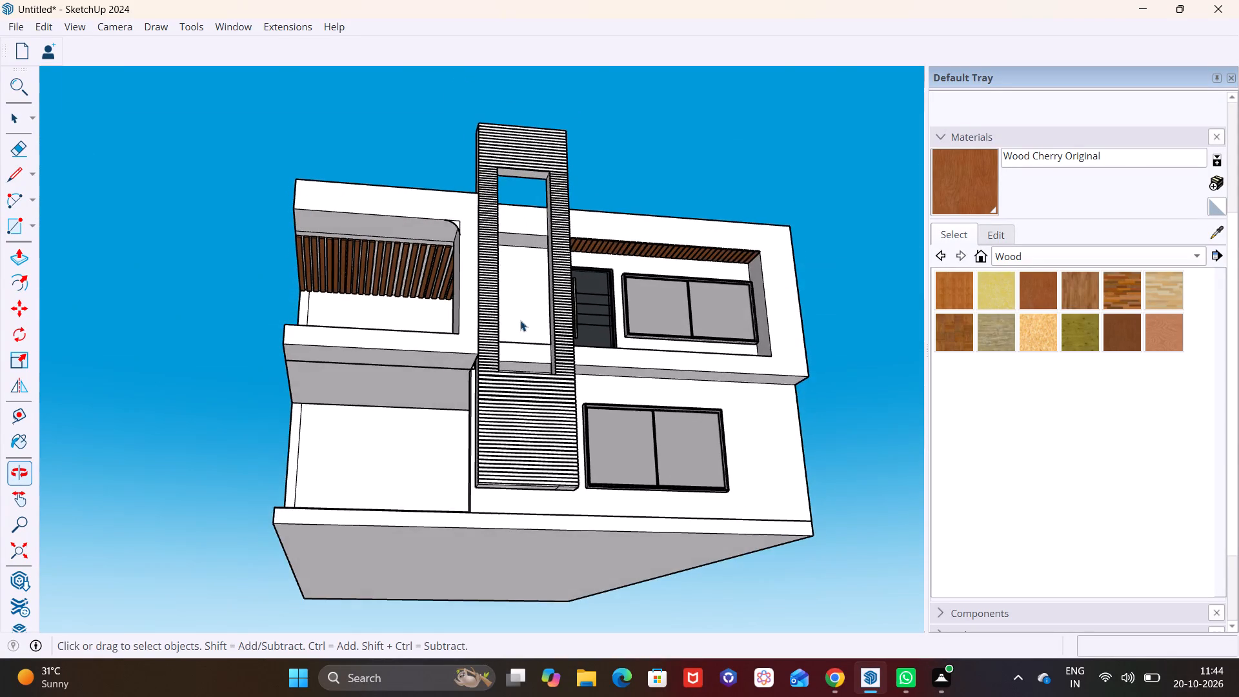
scroll(433, 374, up, 6)
middle_drag(413, 402, 463, 376)
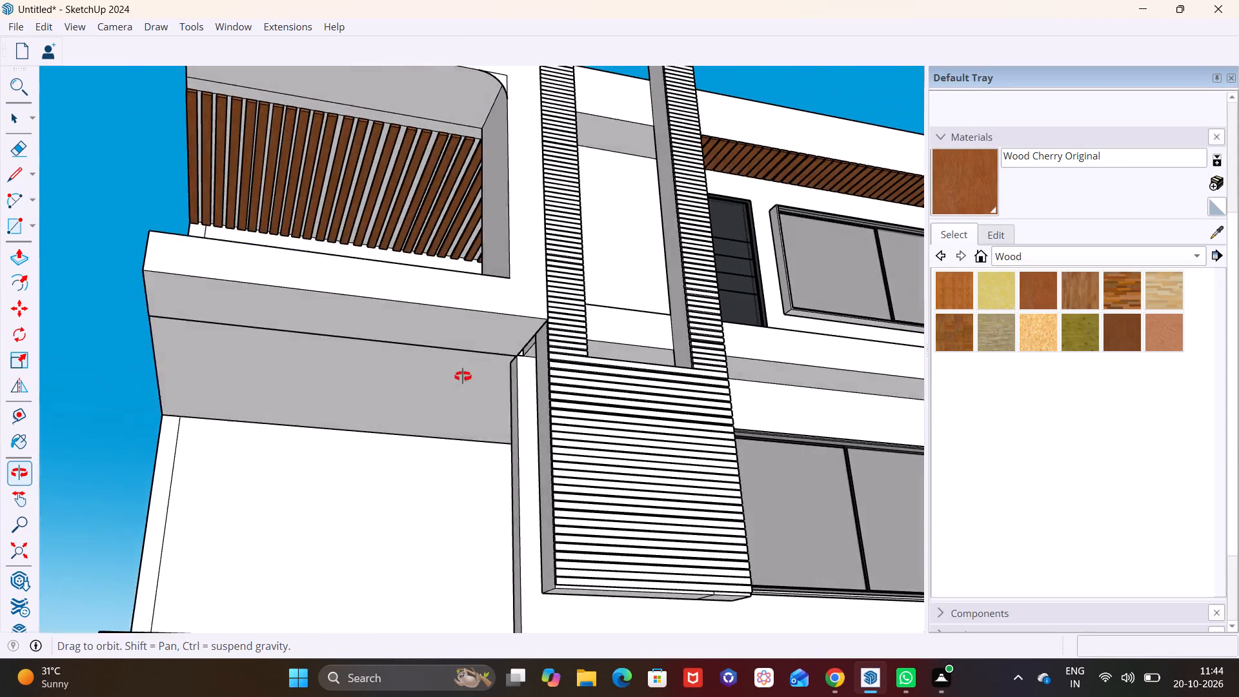
middle_drag(463, 376, 672, 360)
middle_drag(519, 362, 689, 371)
scroll(474, 299, up, 3)
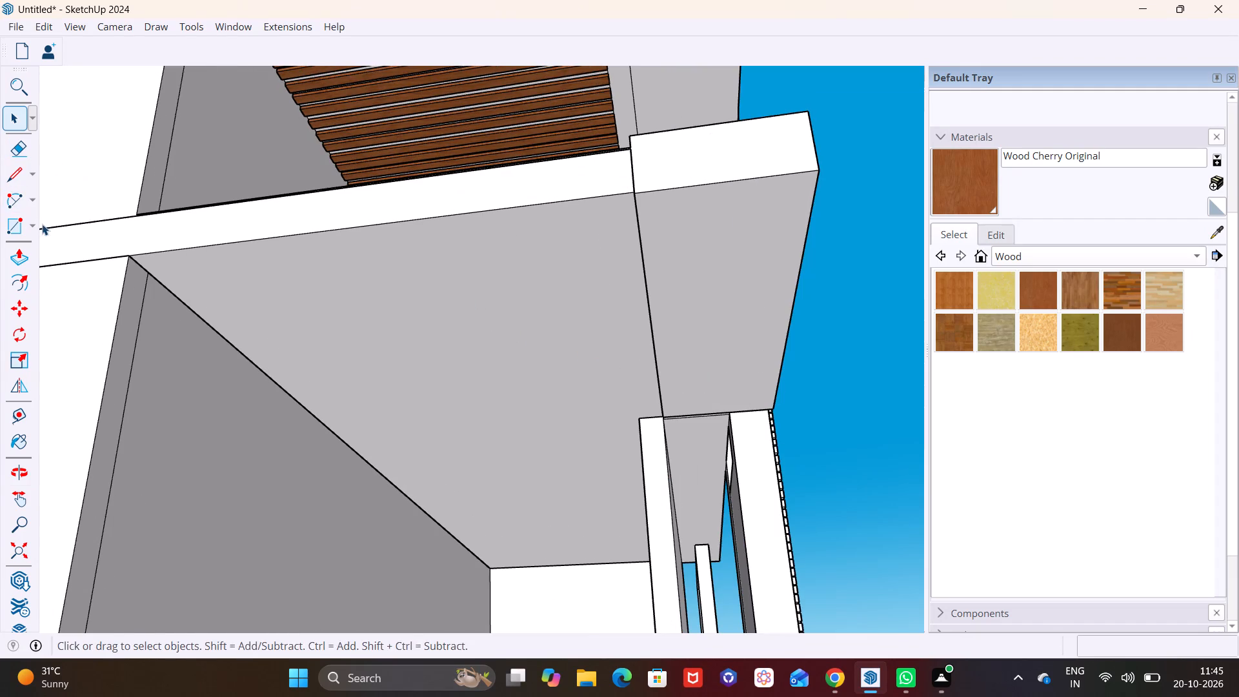
click(33, 221)
click(43, 243)
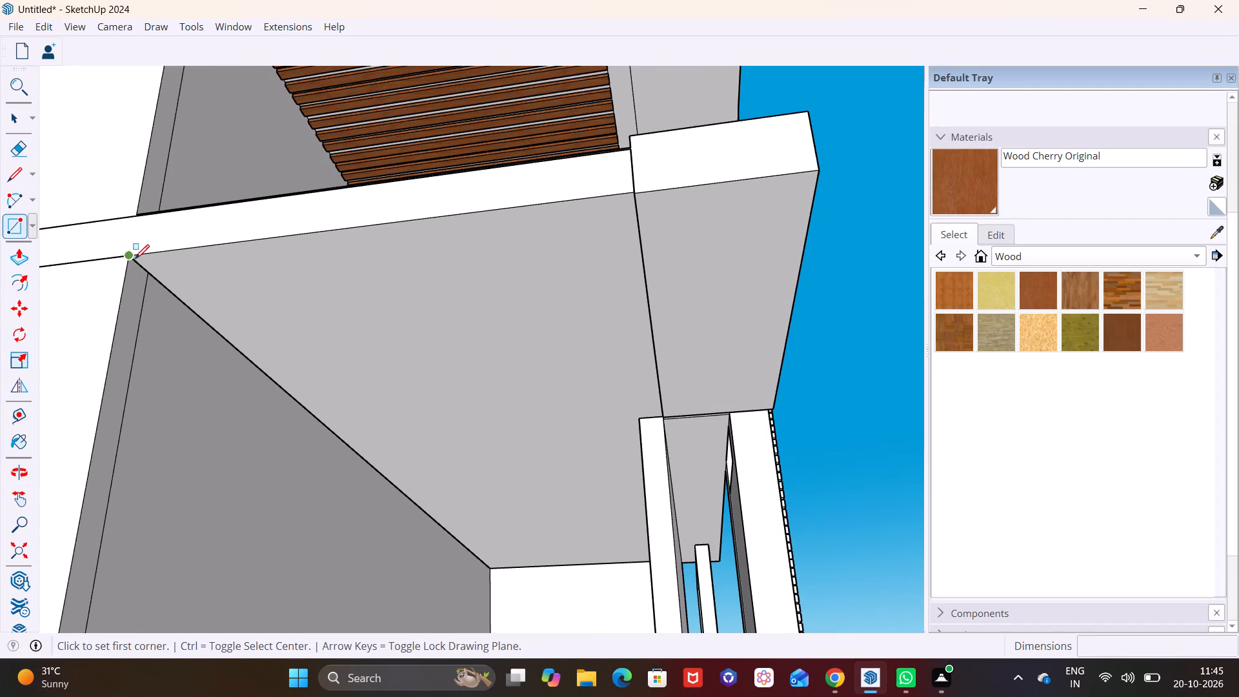
click(132, 258)
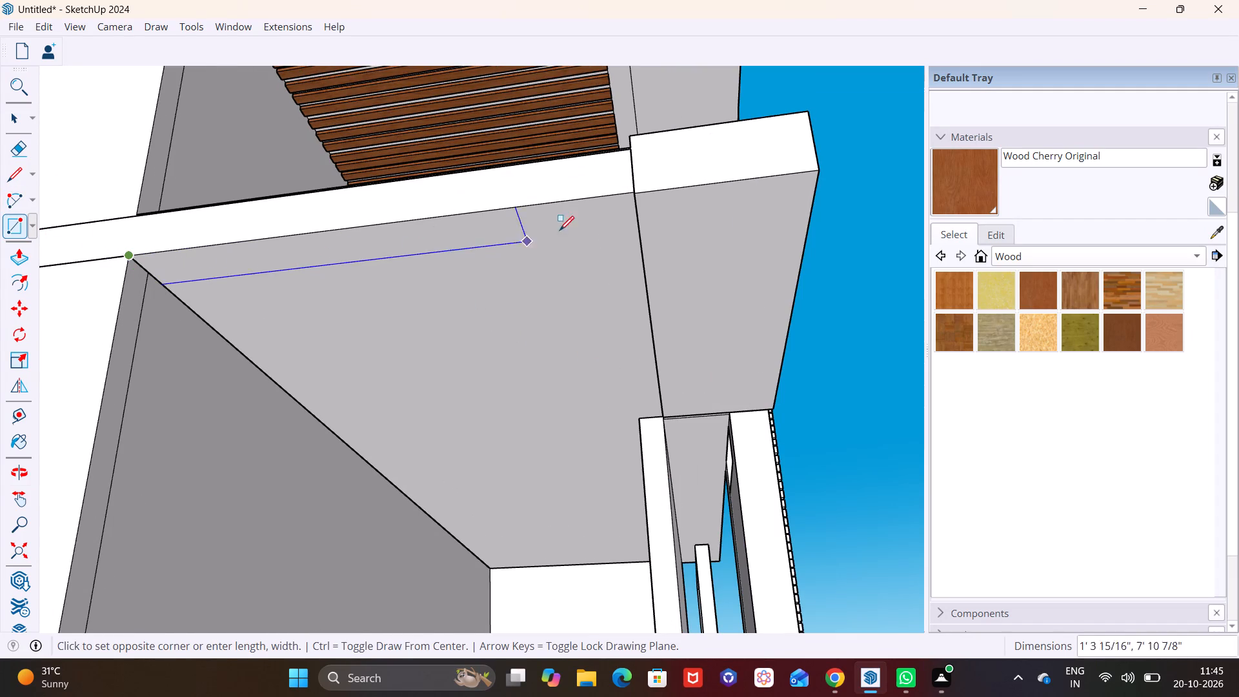
click(637, 212)
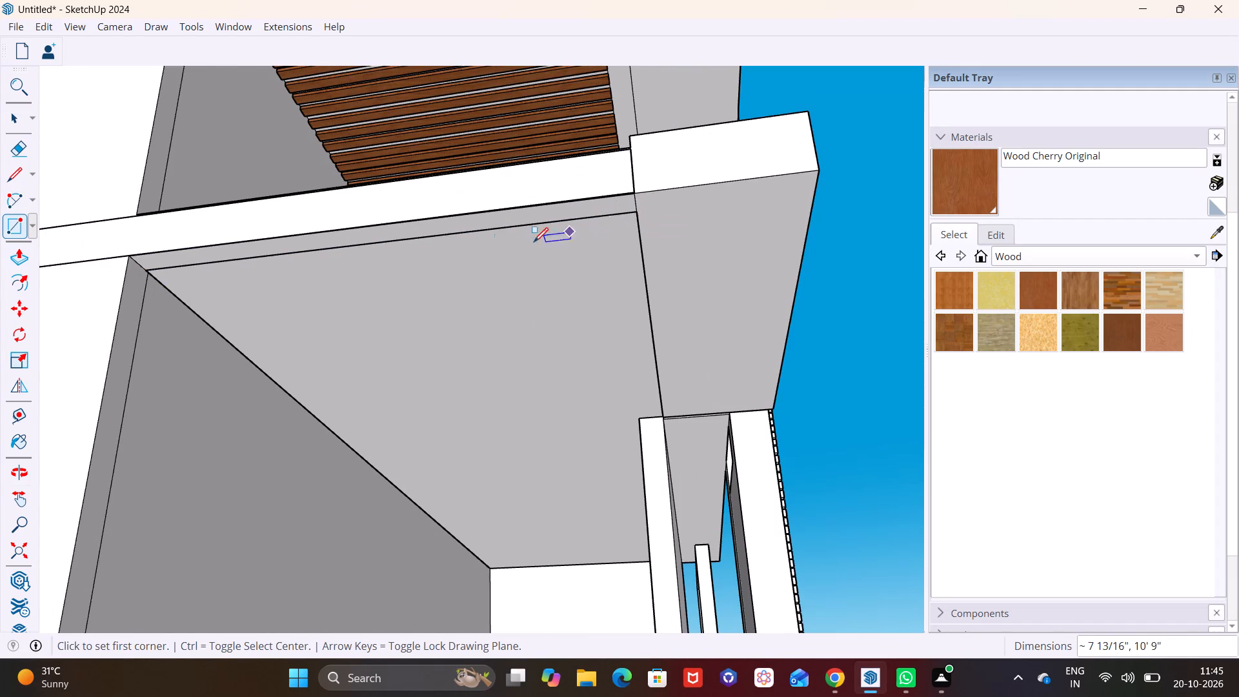
Make the narrow porch ceiling rectangle and its edges into a group.
key(space)
double_click(450, 232)
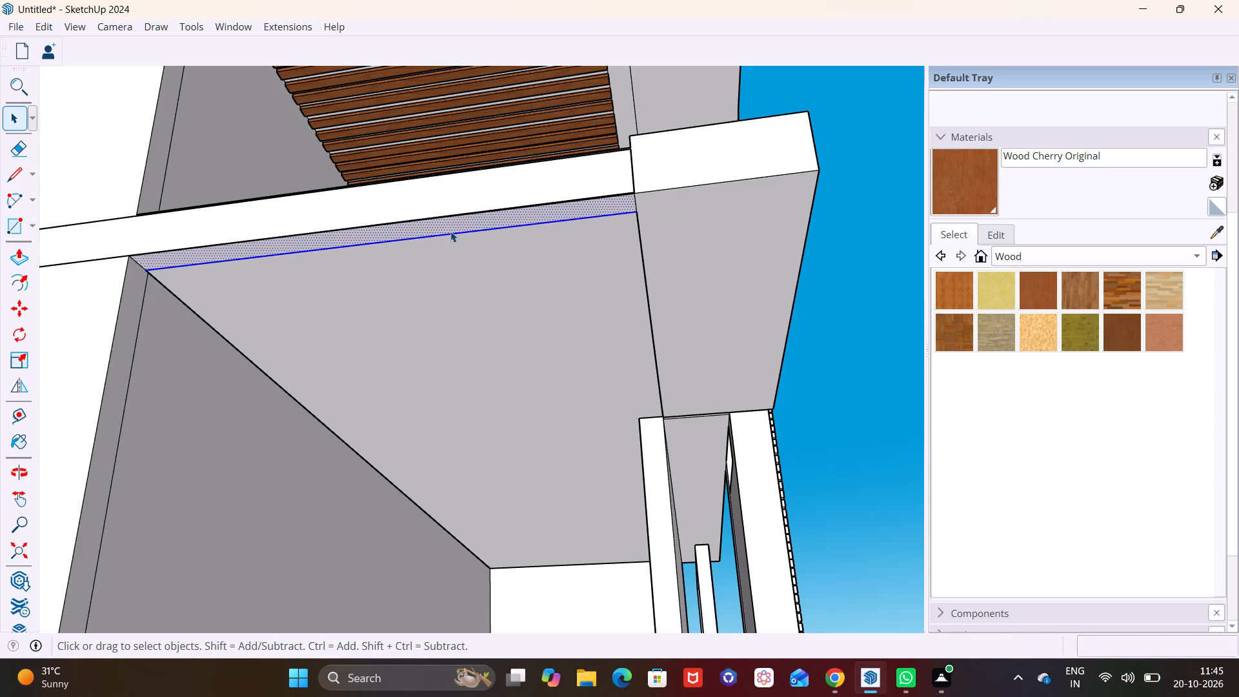
right_click(447, 228)
click(479, 377)
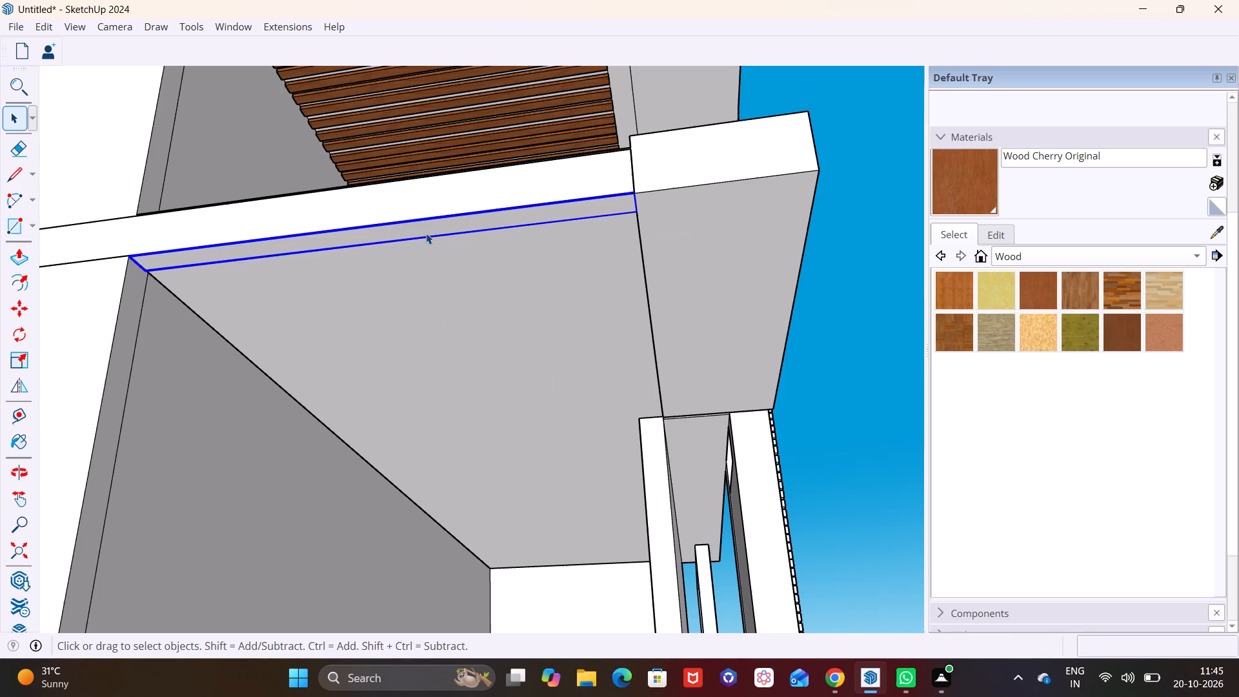
Extrude the face inside the new group downward about 1 3/4" to form a ceiling slat.
triple_click(426, 228)
click(15, 250)
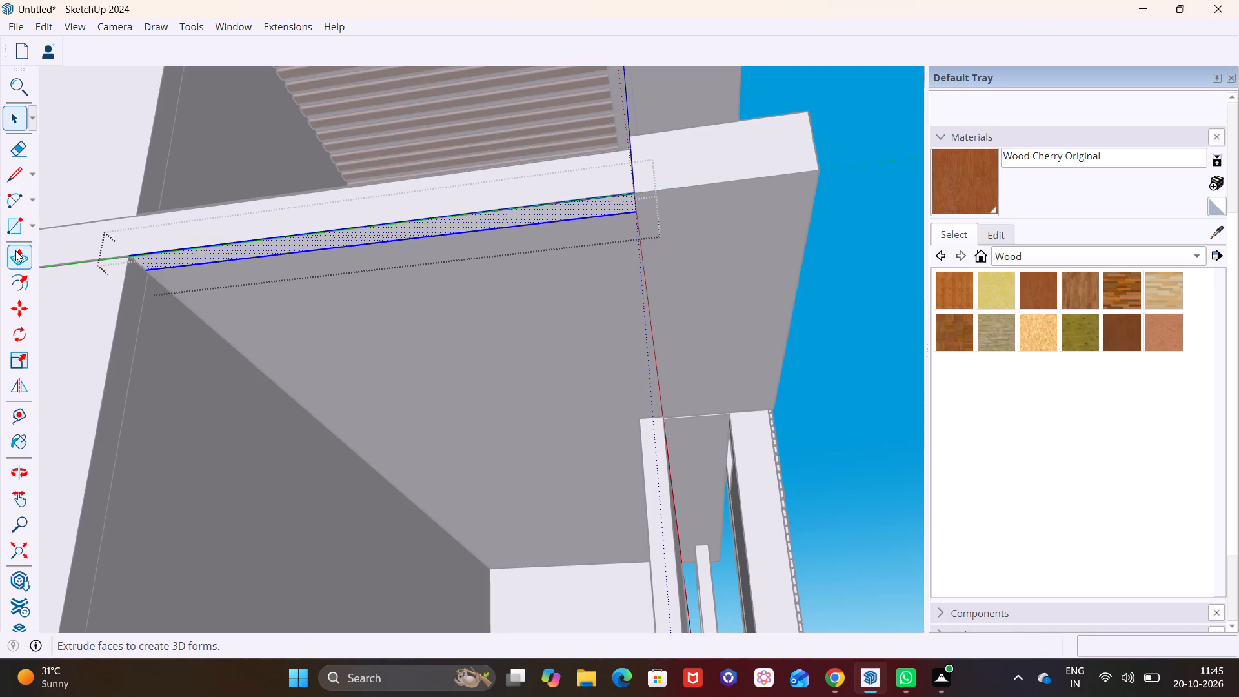
click(222, 254)
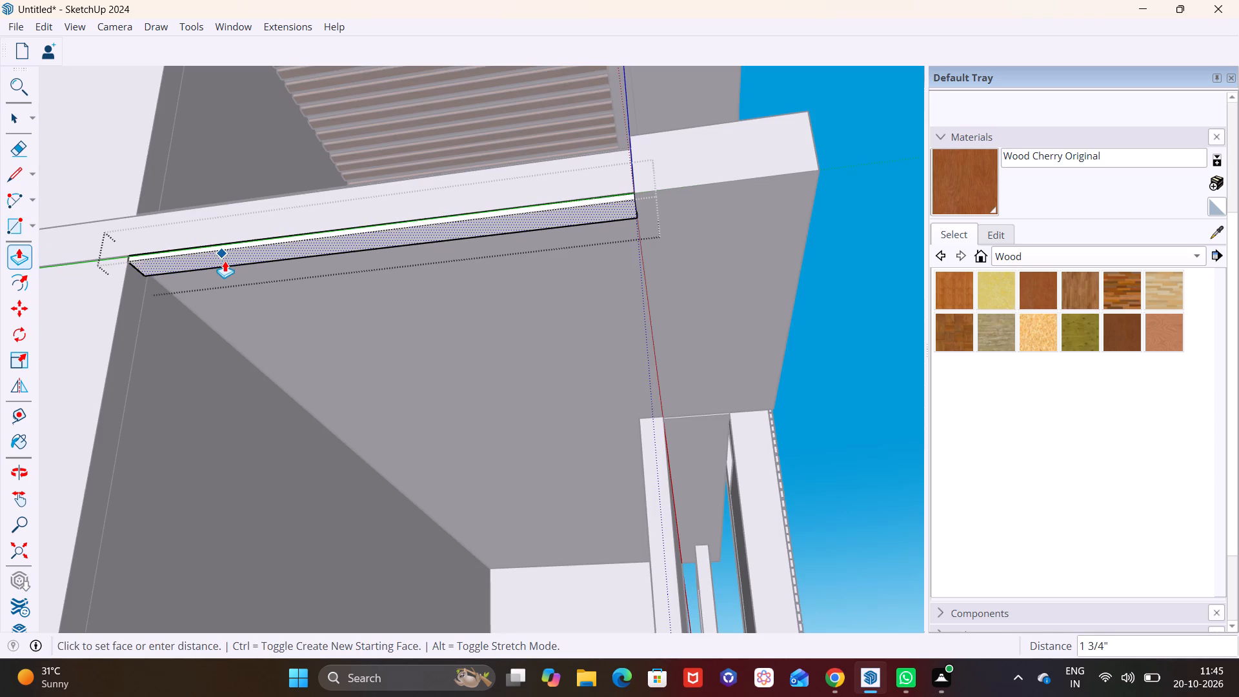
click(225, 263)
scroll(301, 285, down, 1)
key(space)
click(358, 316)
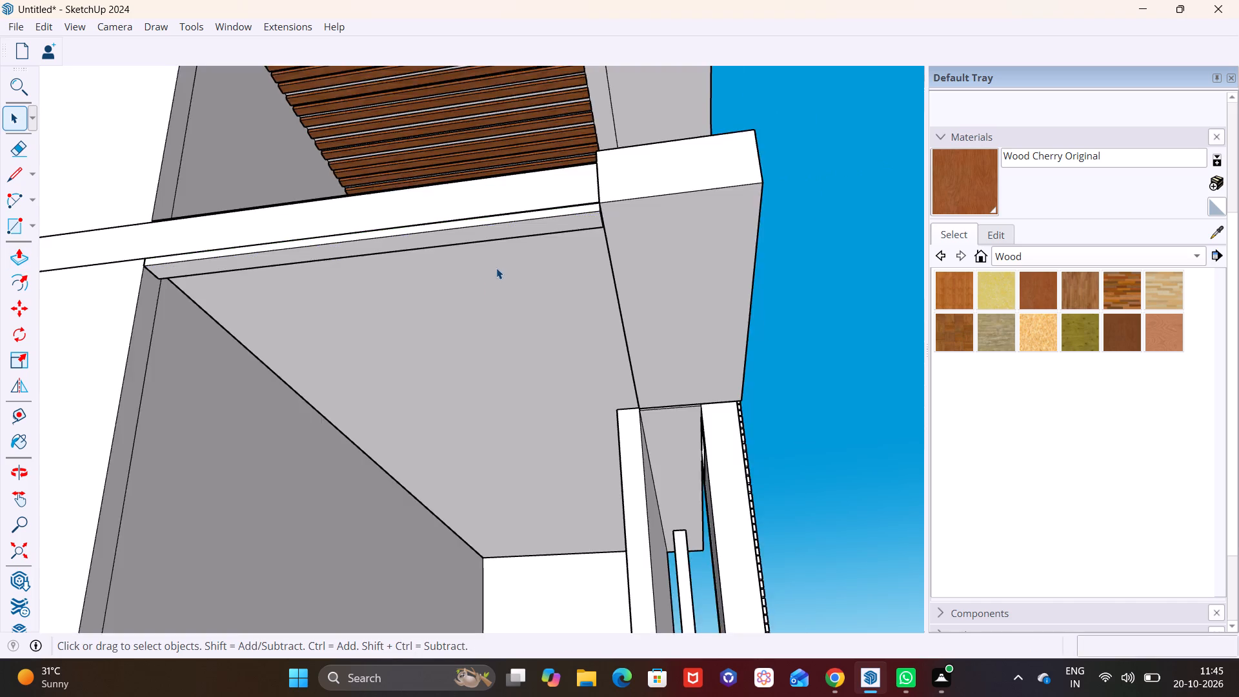
Copy the porch ceiling slat inward along the ceiling's rear edge, leaving a narrow gap beside the original.
scroll(498, 267, up, 3)
scroll(494, 263, down, 5)
scroll(507, 281, up, 1)
middle_drag(505, 281, 377, 289)
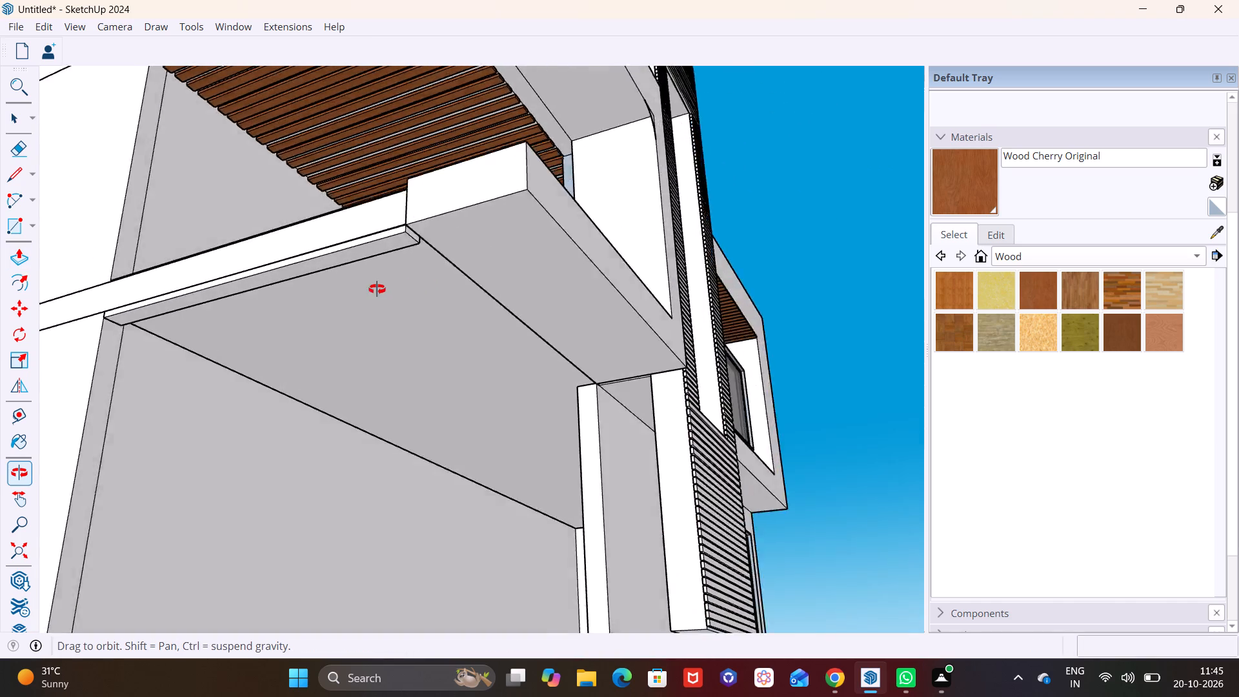
middle_drag(377, 289, 300, 301)
scroll(241, 302, up, 1)
shift+middle_drag(267, 299, 464, 372)
scroll(408, 371, down, 2)
middle_drag(393, 364, 405, 310)
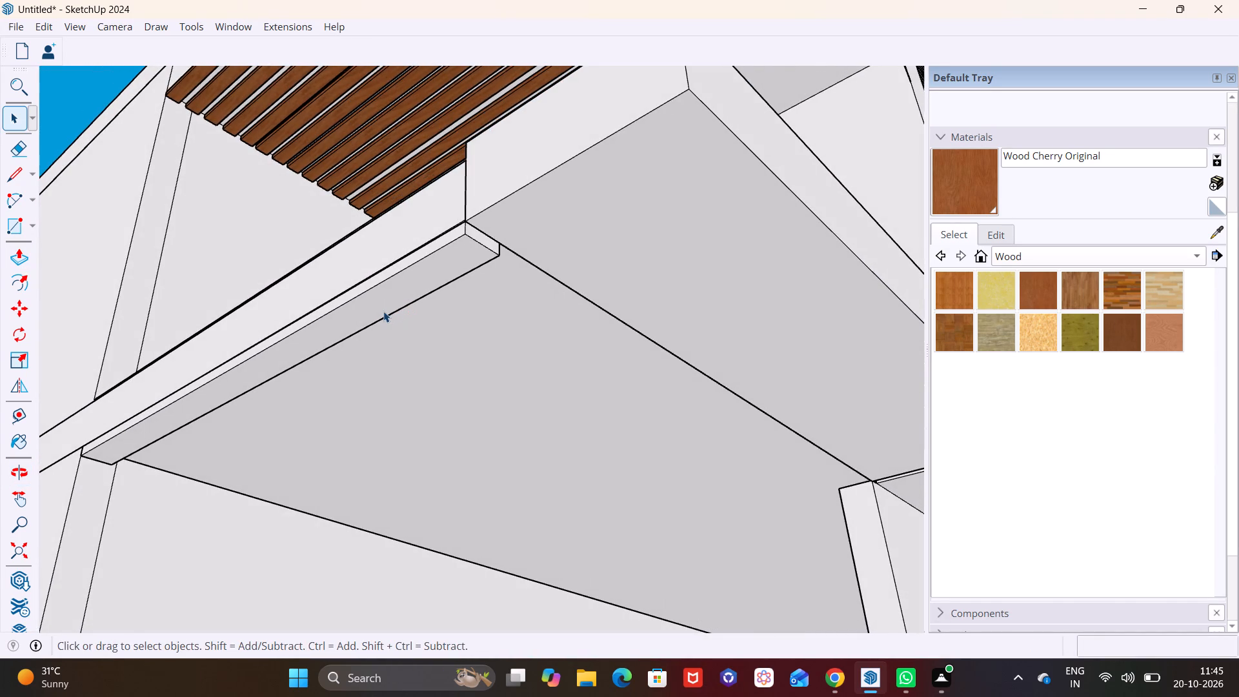
click(383, 311)
middle_drag(399, 301, 208, 296)
scroll(202, 456, up, 2)
scroll(176, 558, up, 2)
middle_drag(229, 450, 227, 479)
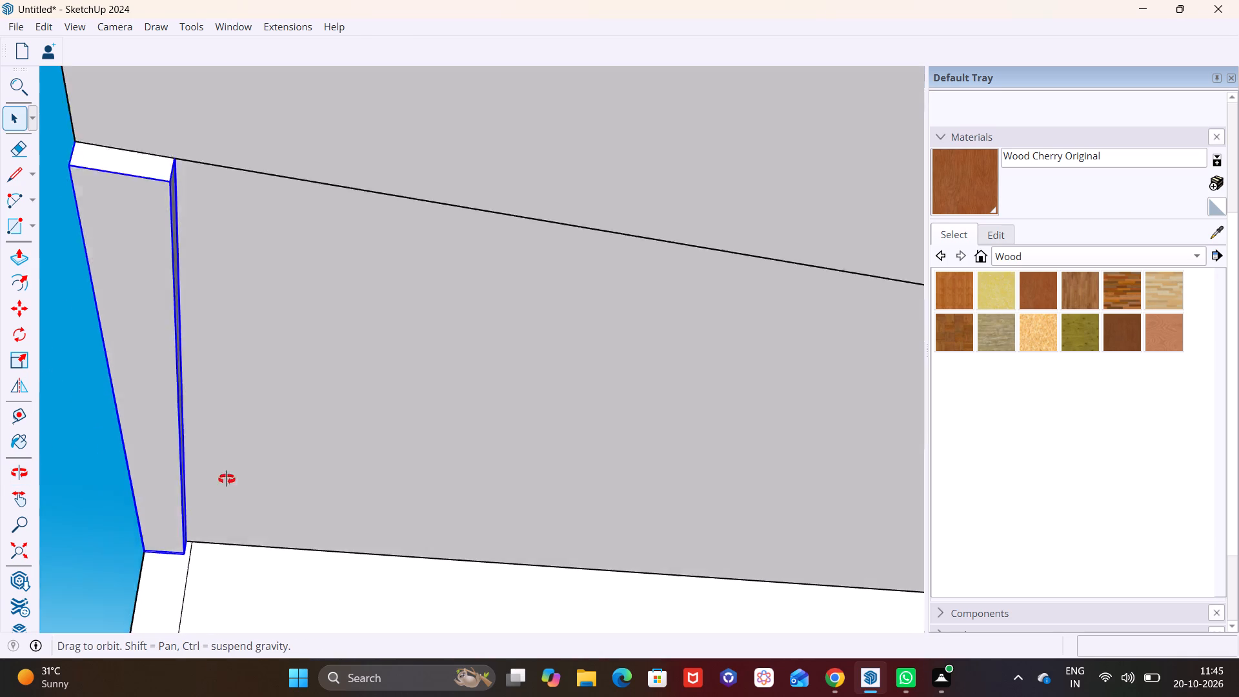
middle_drag(227, 479, 363, 476)
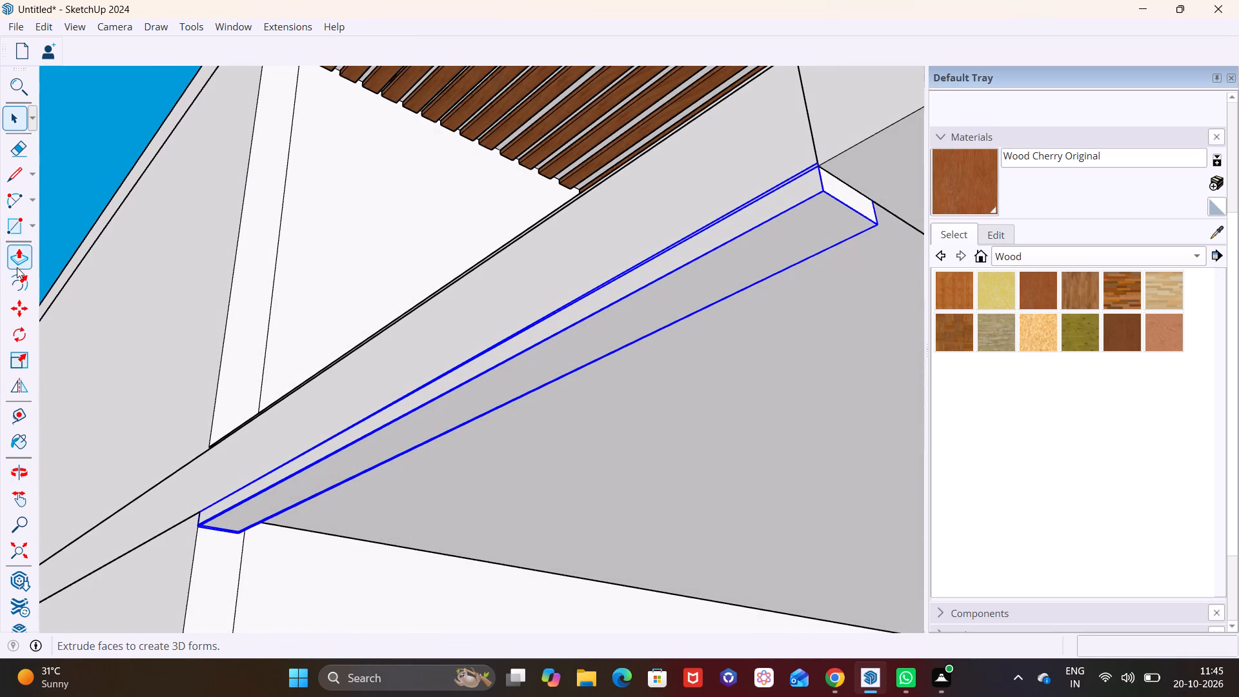
key(m)
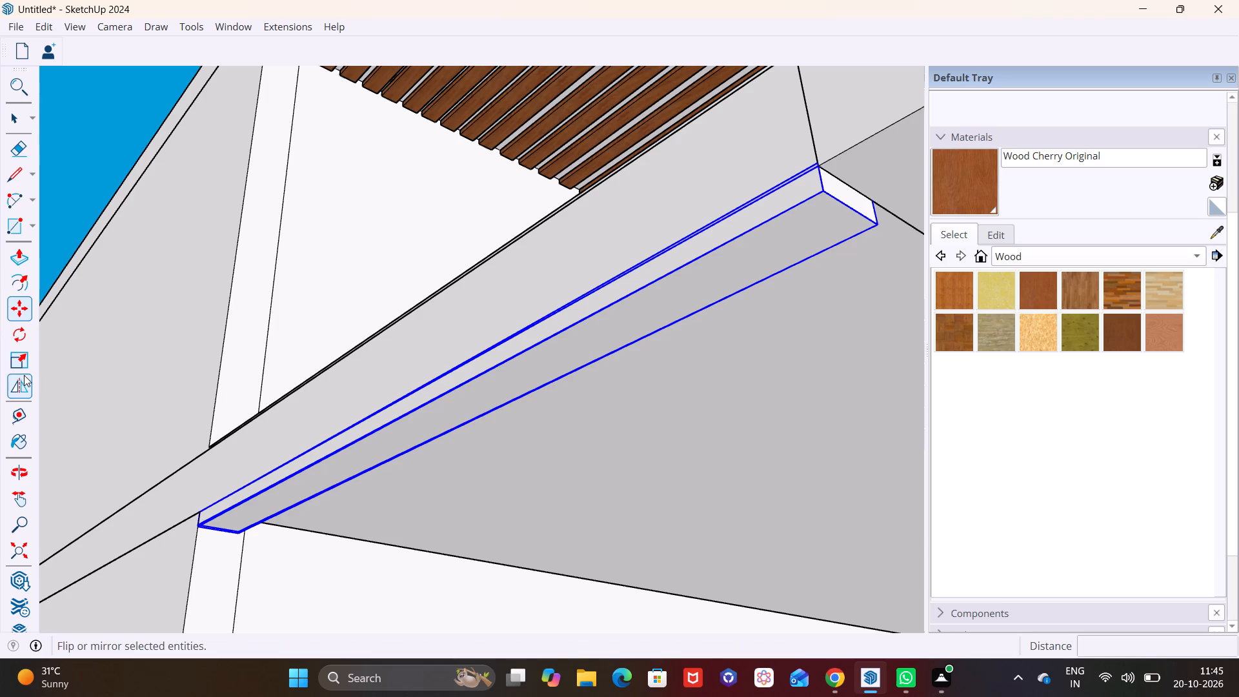
click(196, 512)
middle_drag(310, 529, 157, 494)
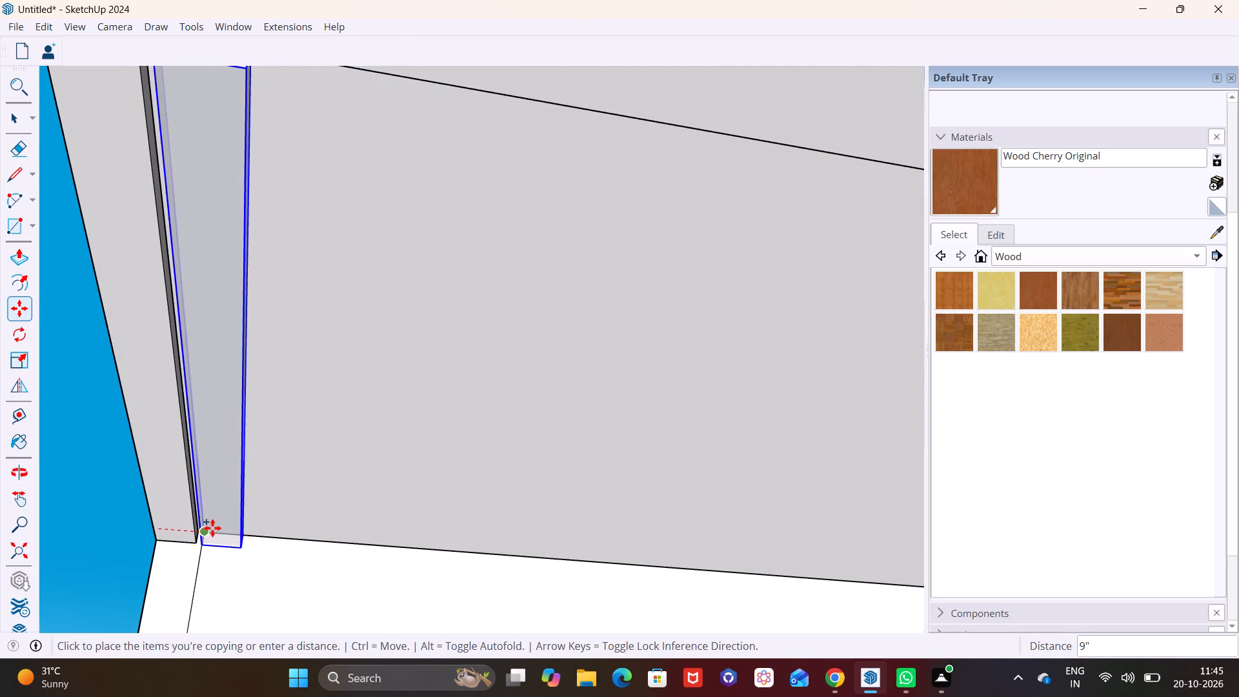
scroll(210, 525, up, 4)
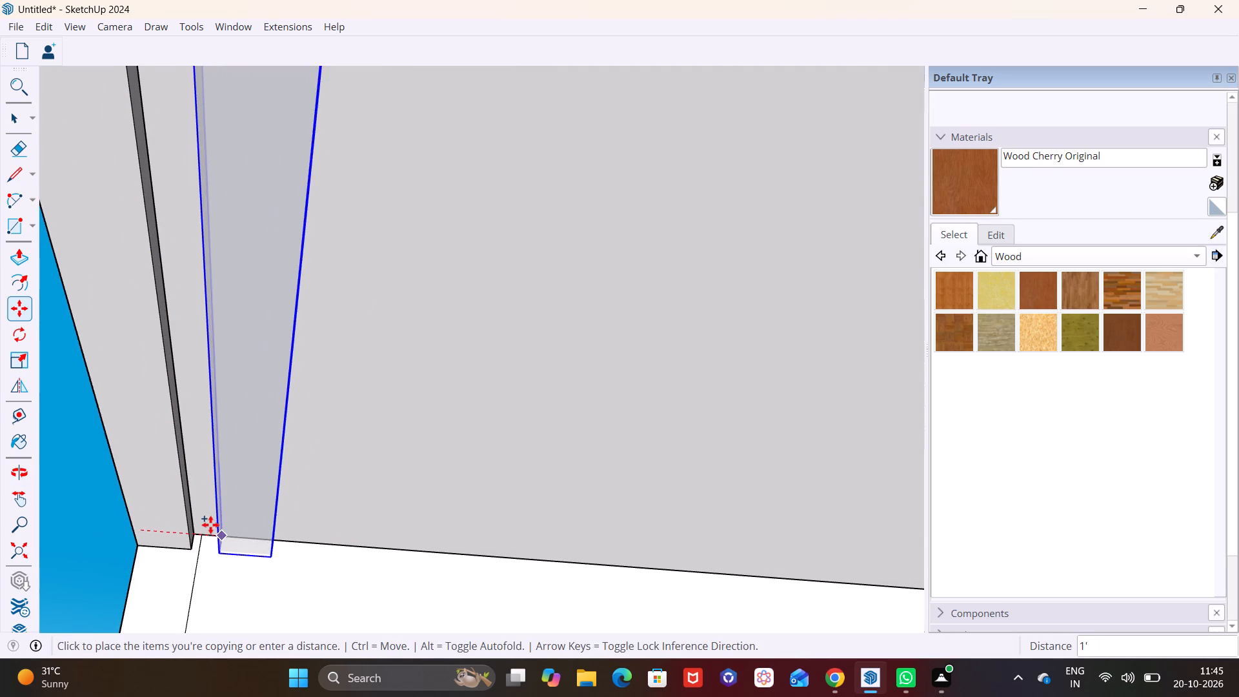
scroll(210, 525, up, 3)
click(209, 537)
Add three more slat copies inward across the porch ceiling, spaced roughly 9" apart.
click(206, 537)
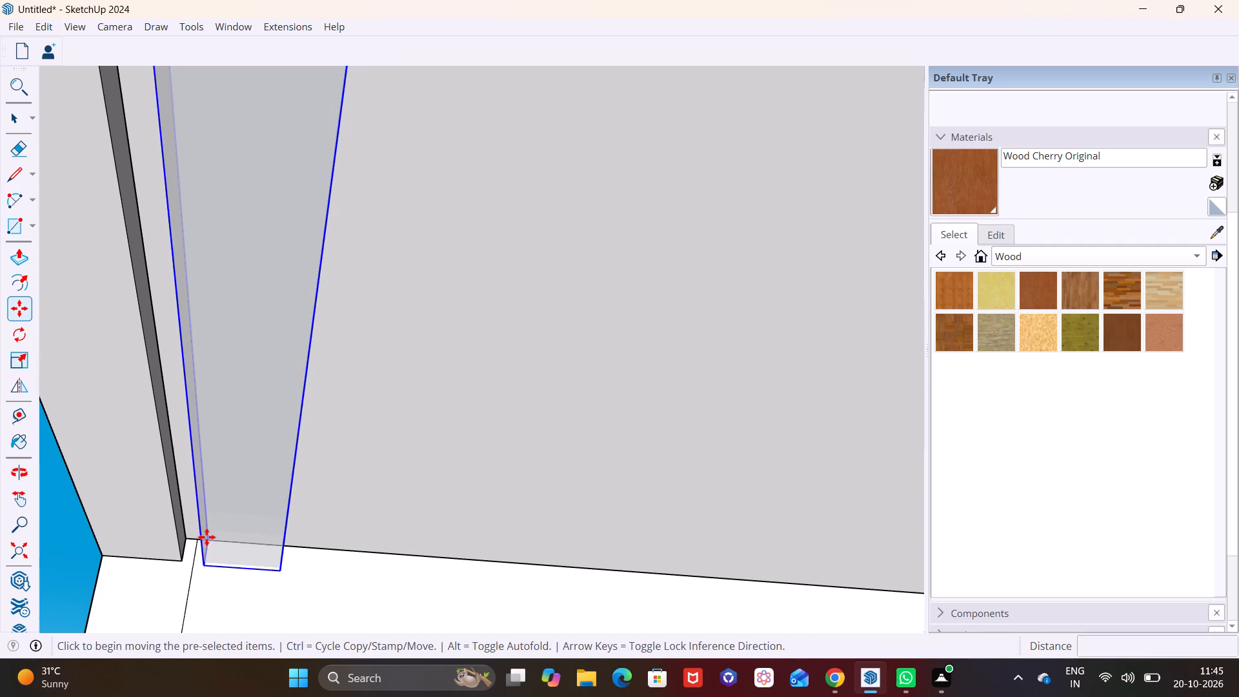
click(296, 543)
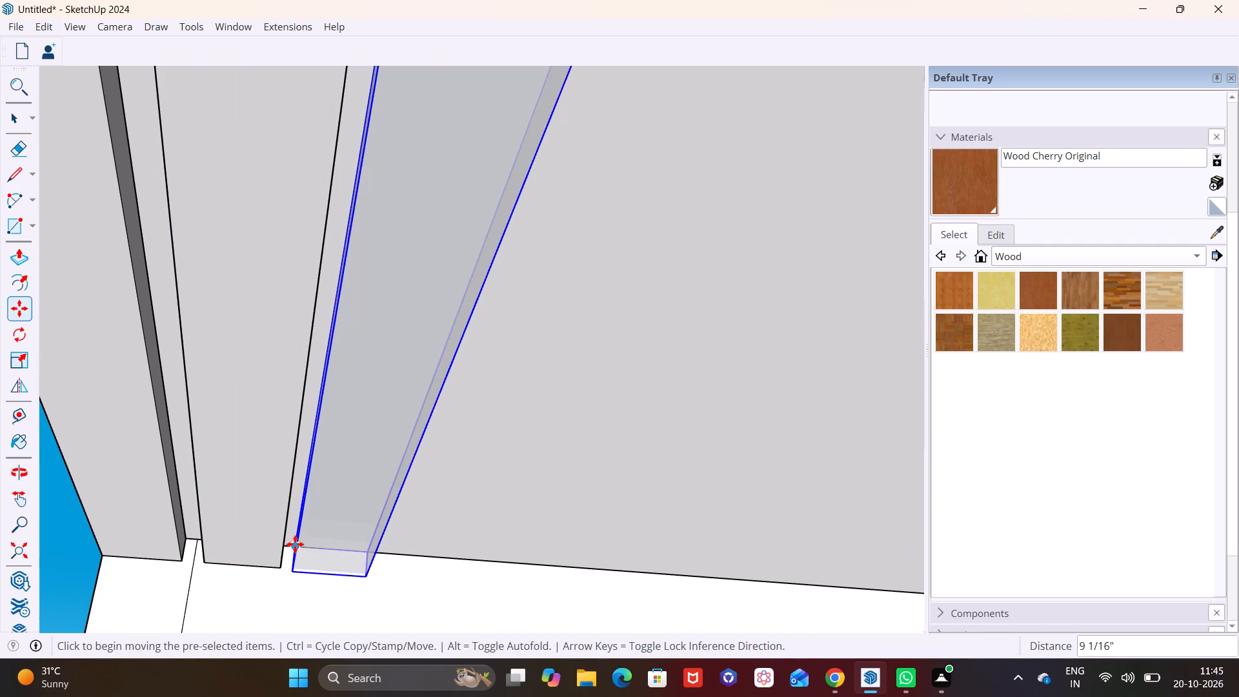
click(295, 544)
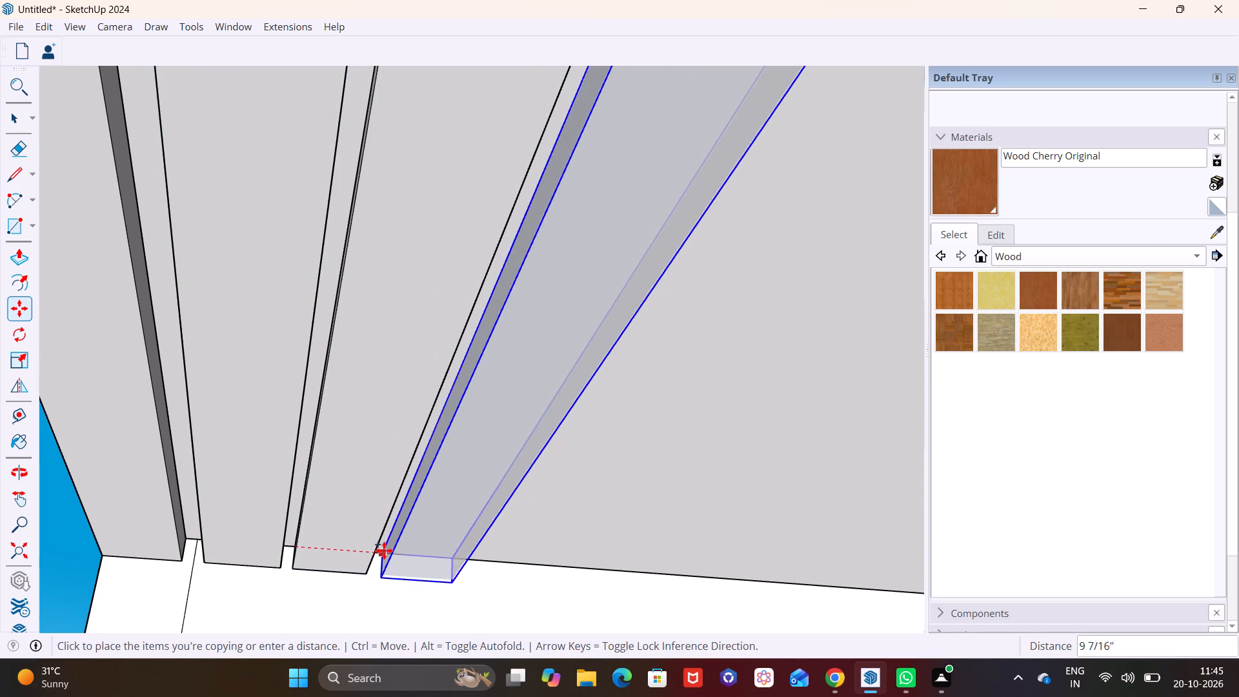
click(385, 551)
click(385, 554)
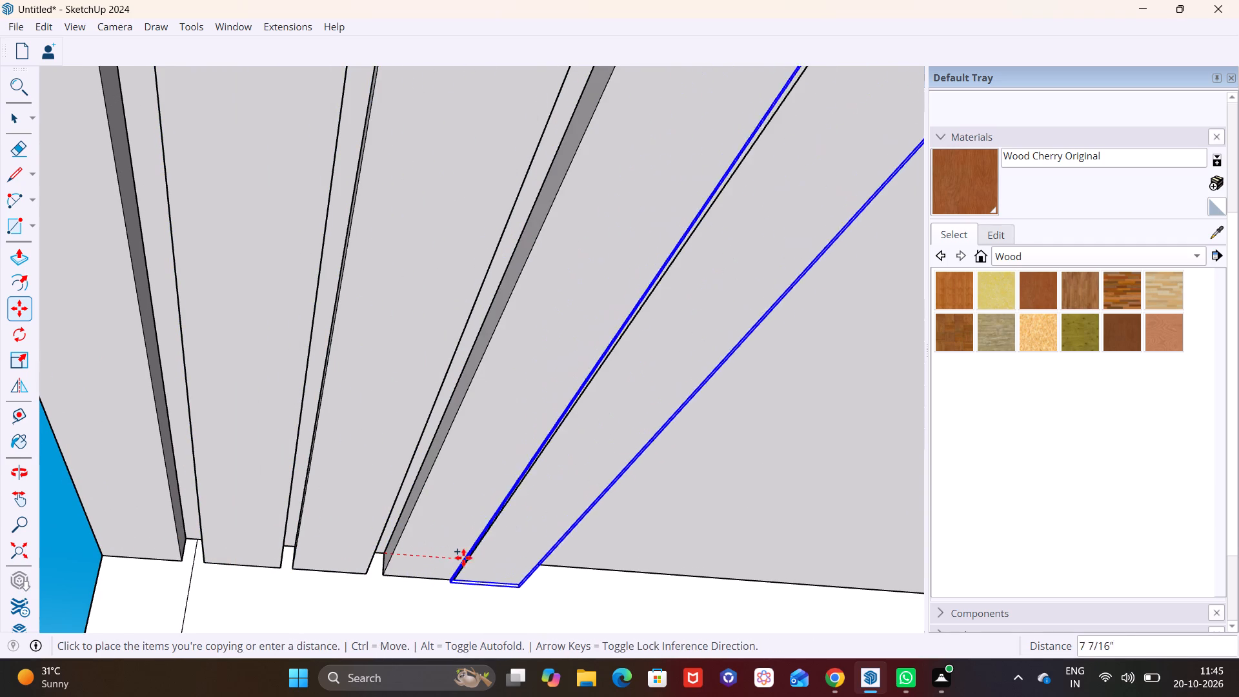
click(469, 558)
Move the innermost porch ceiling slat slightly inward to open a narrow gap beside its neighbour.
scroll(471, 558, down, 3)
shift+middle_drag(475, 542, 253, 499)
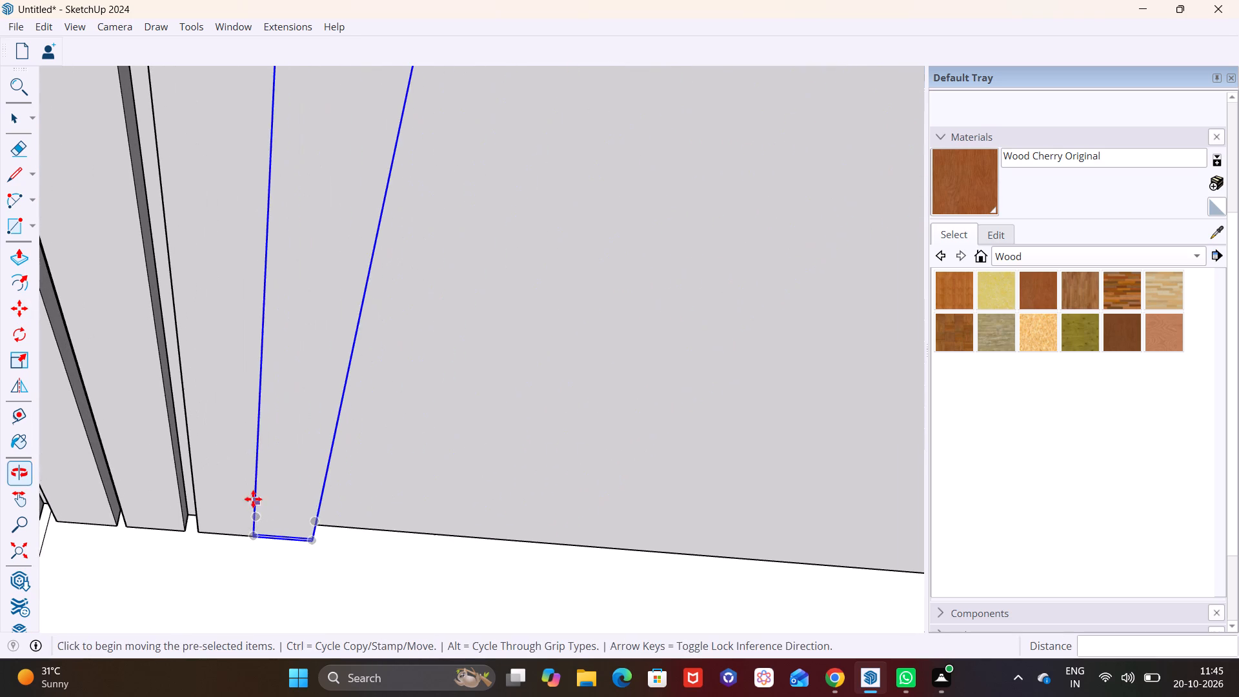
shift+middle_drag(253, 499, 252, 499)
click(259, 518)
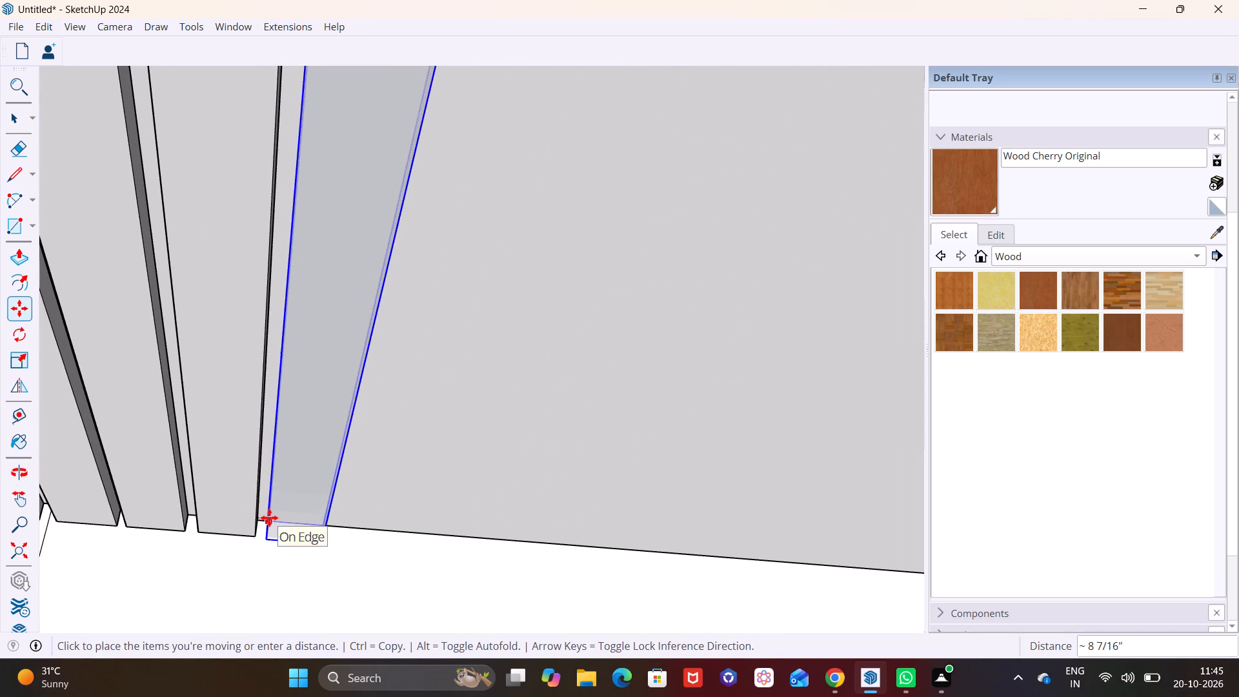
click(269, 518)
Add four more slat copies inward across the porch ceiling, leaving narrow gaps between them.
click(272, 518)
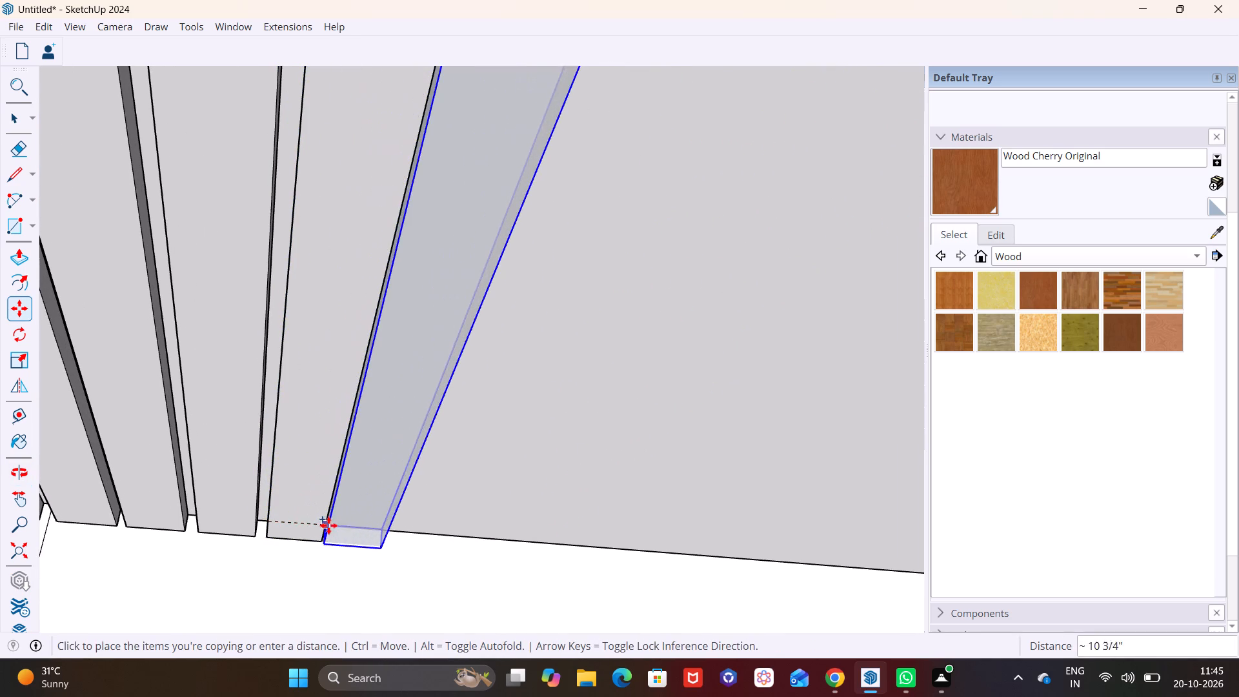
click(335, 525)
click(333, 524)
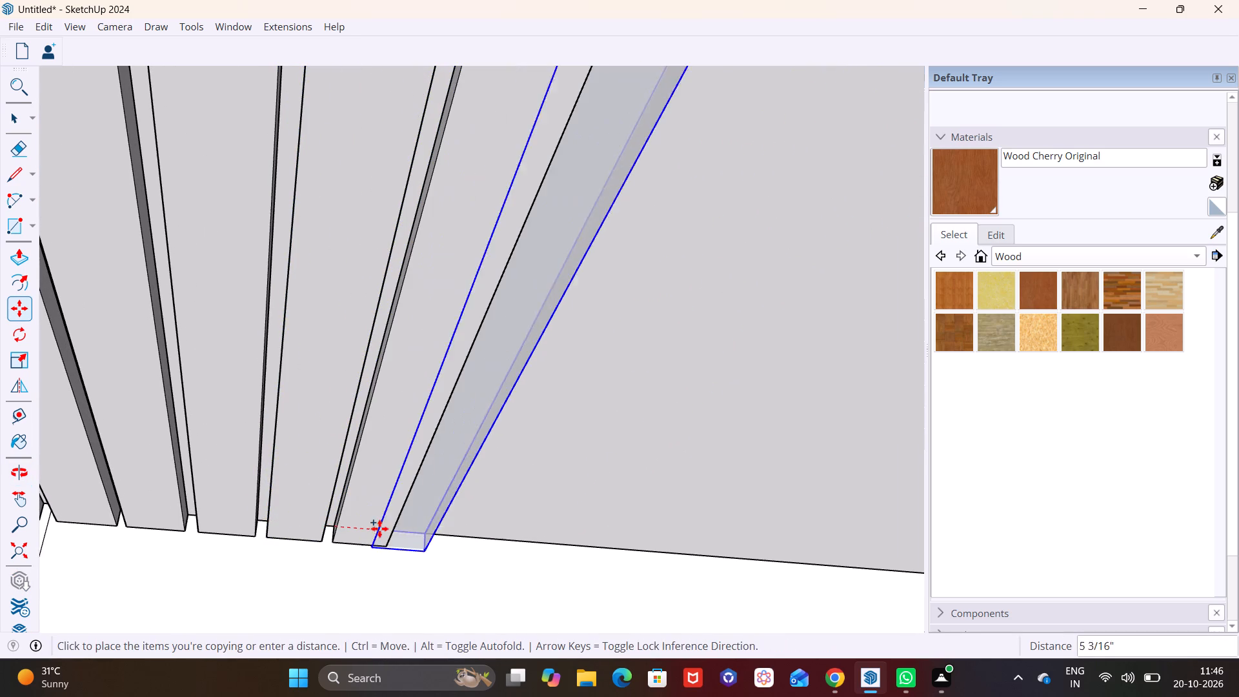
click(403, 530)
middle_drag(411, 520, 244, 483)
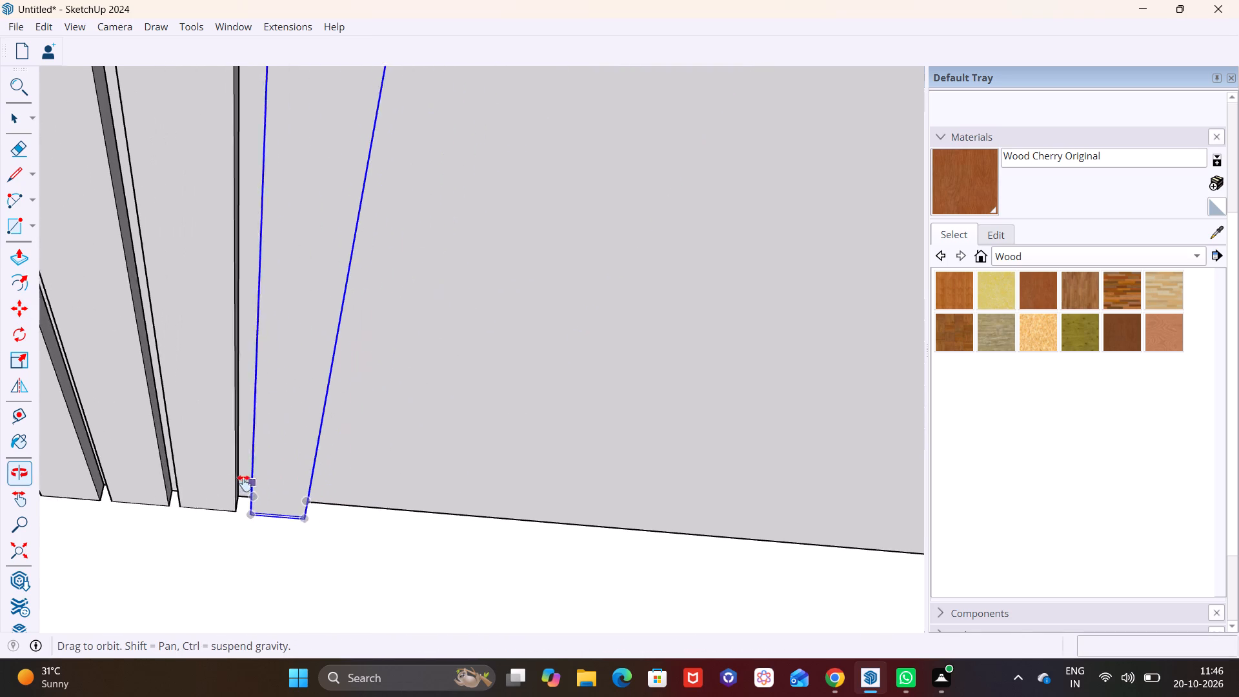
middle_drag(244, 483, 242, 483)
click(244, 498)
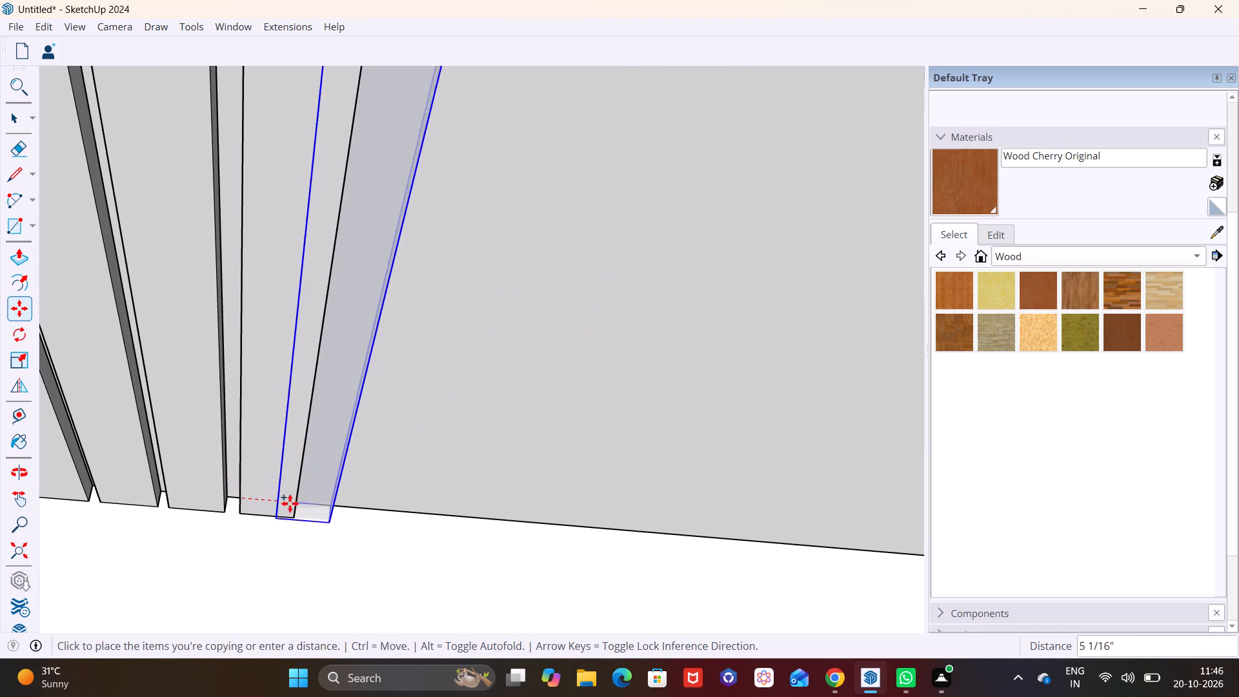
click(310, 503)
click(310, 502)
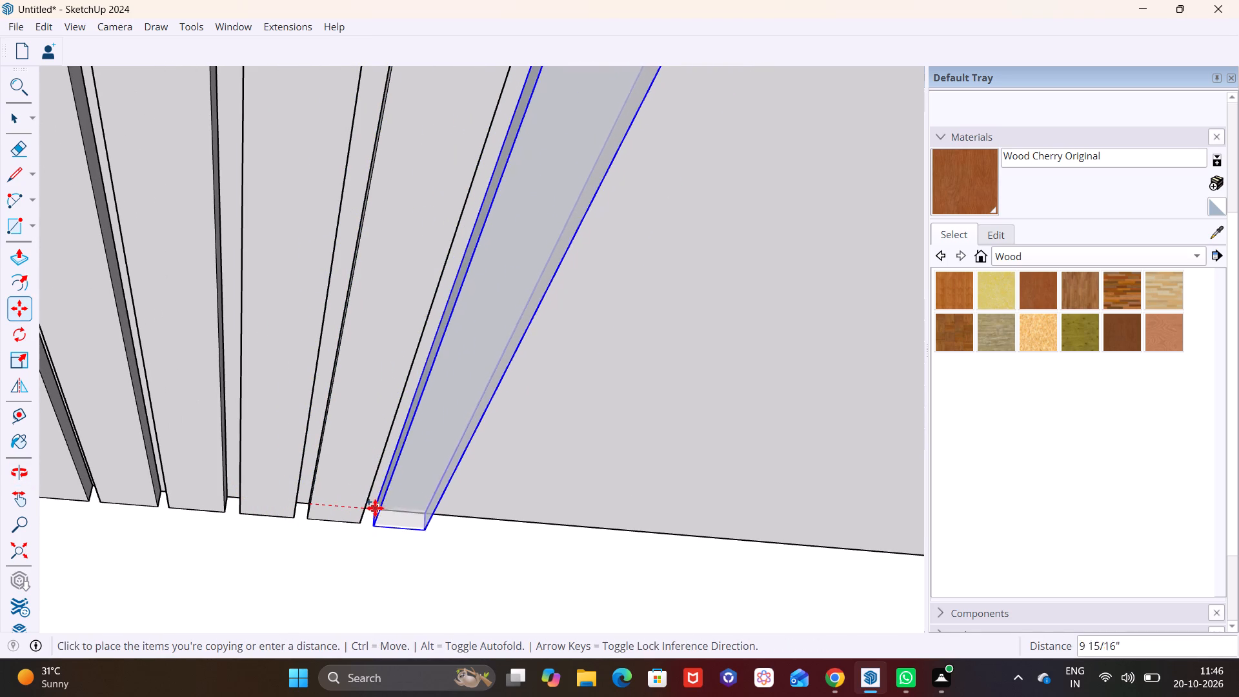
click(372, 507)
Add three more slat copies inward across the porch ceiling, spaced roughly 9" to 10" apart with narrow gaps.
middle_drag(410, 486, 347, 478)
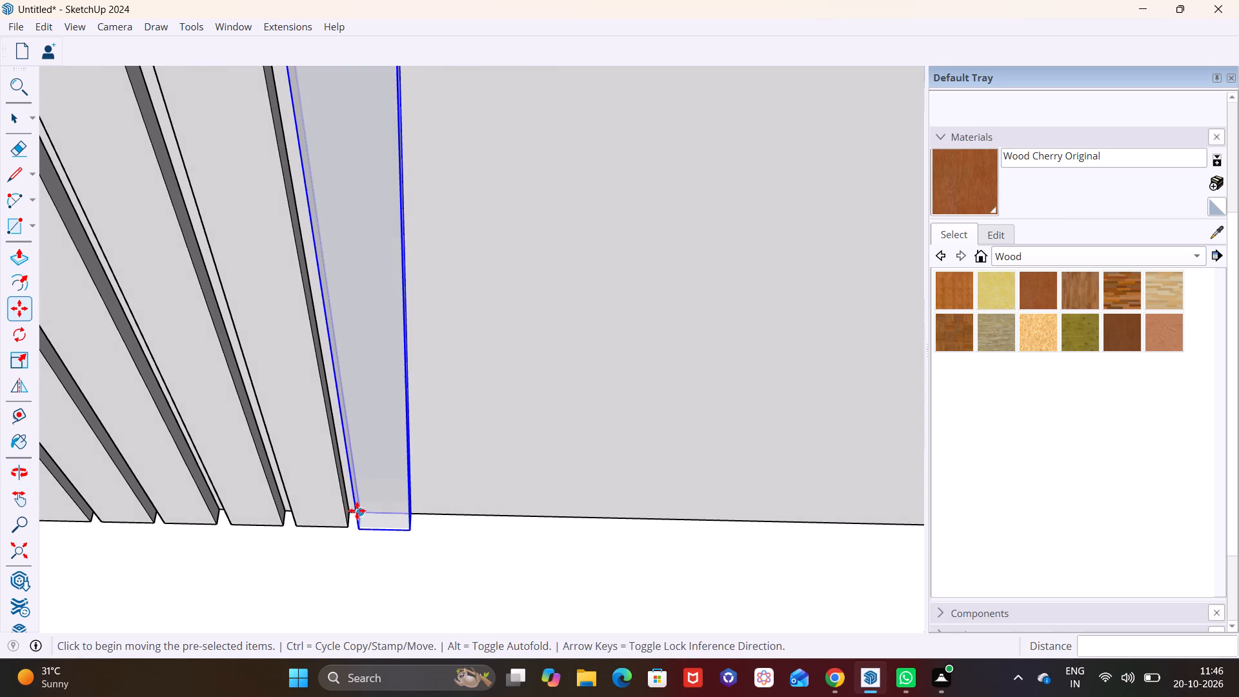
click(357, 512)
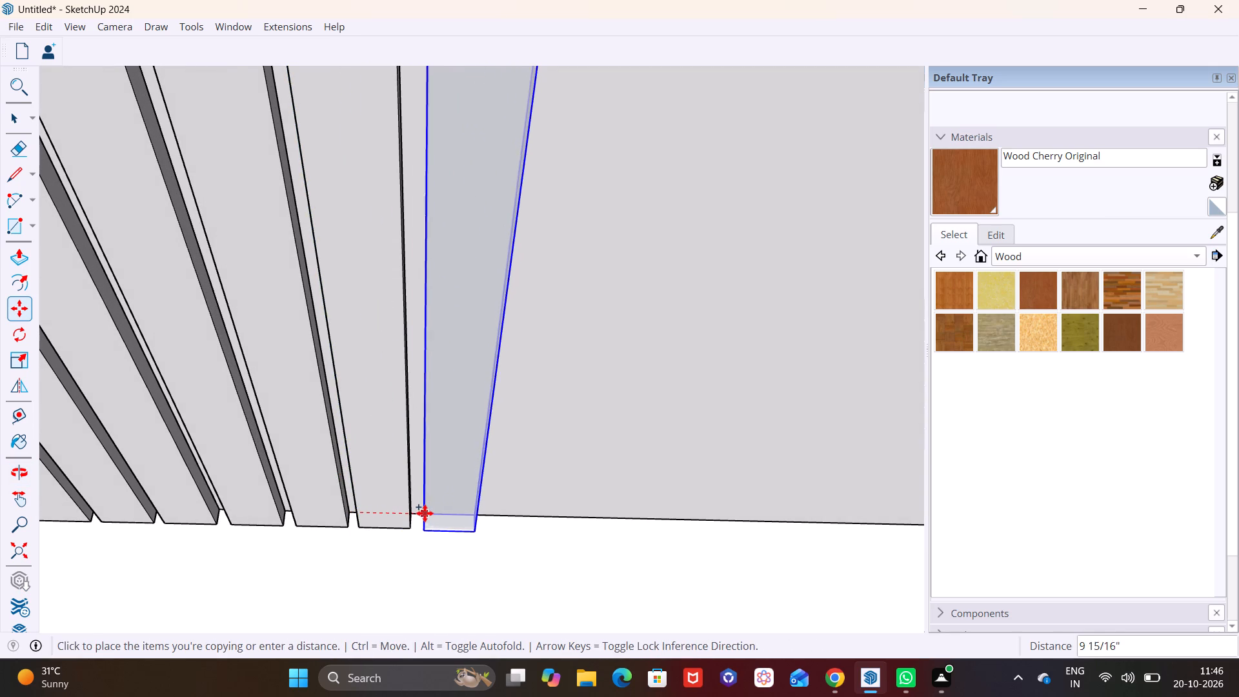
click(423, 512)
click(425, 514)
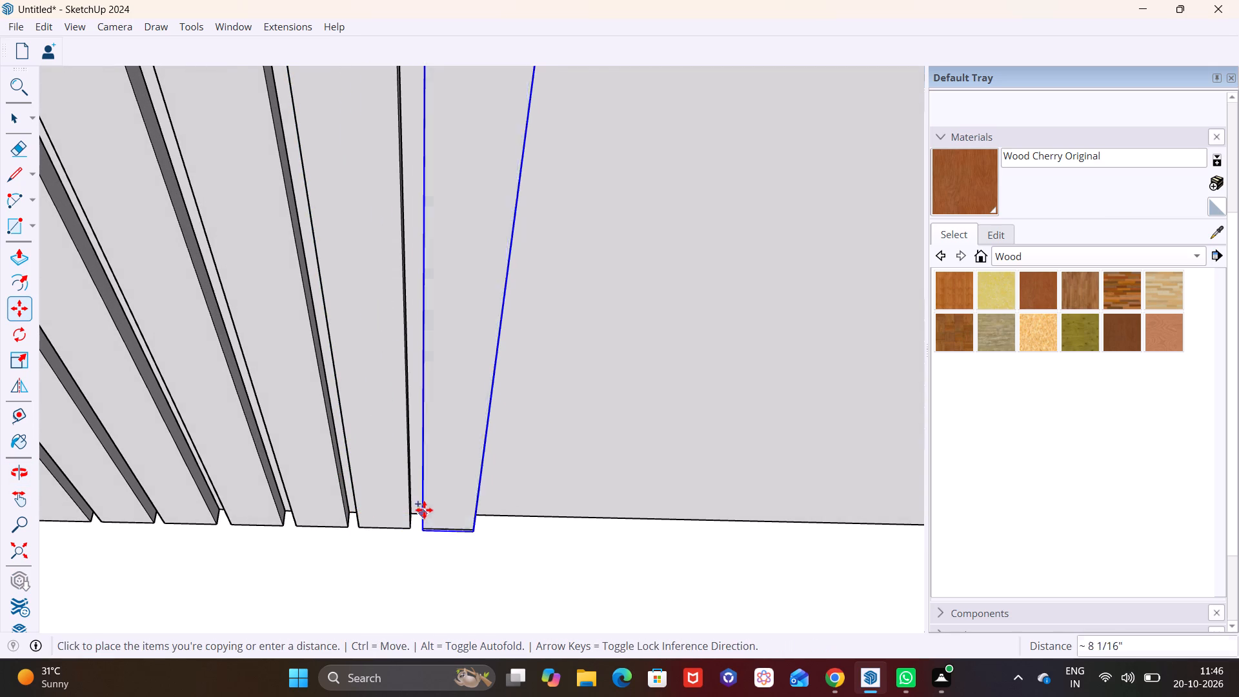
click(483, 518)
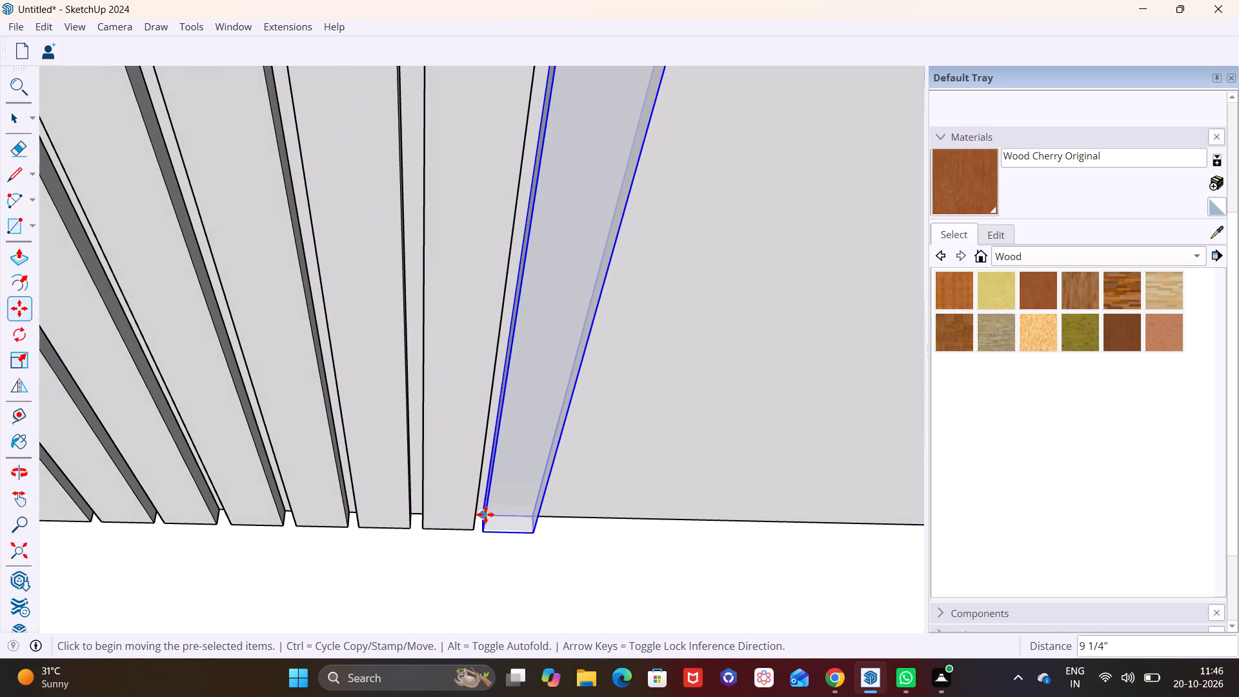
click(485, 514)
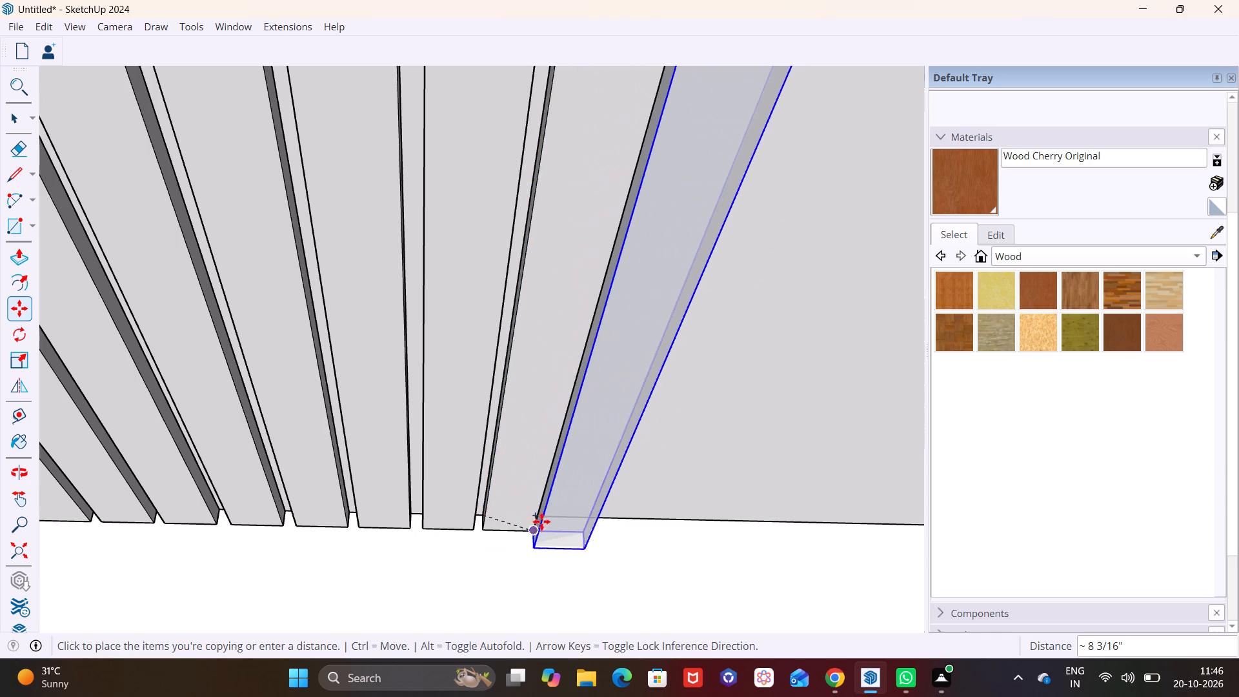
click(545, 515)
Continue the porch ceiling row with three further slat copies inward, spaced roughly 9" to 10" apart.
middle_drag(546, 465, 510, 449)
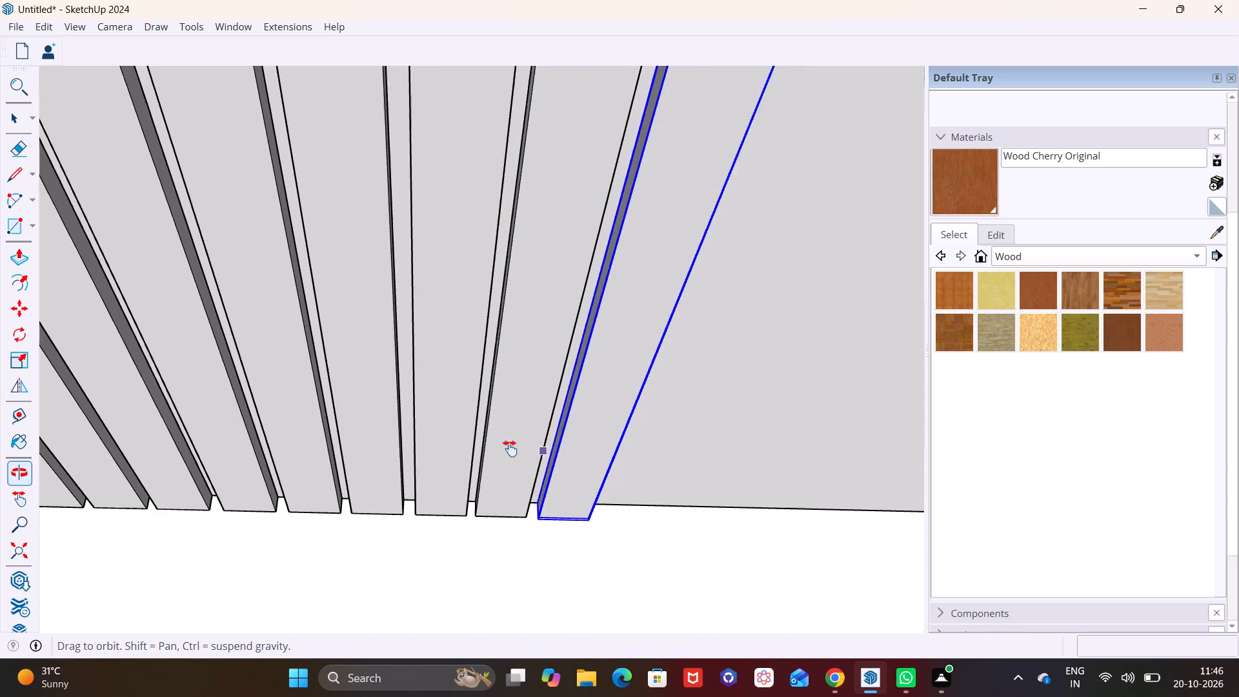
middle_drag(510, 449, 322, 449)
click(352, 502)
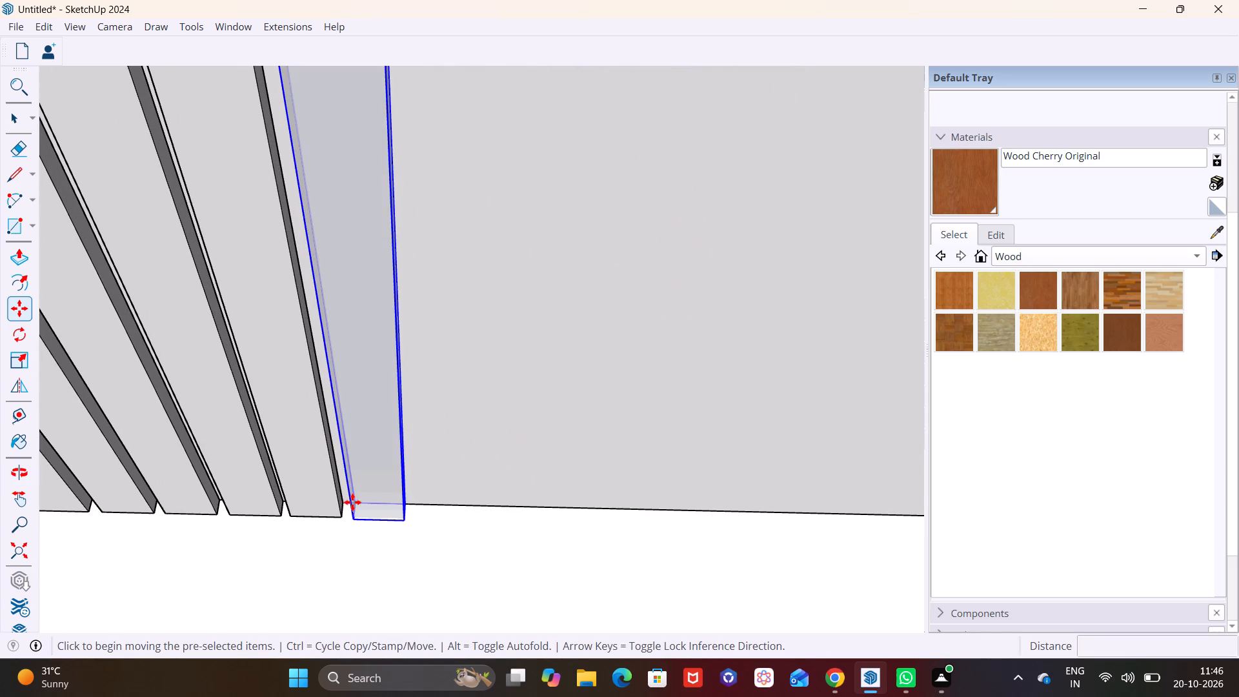
click(414, 506)
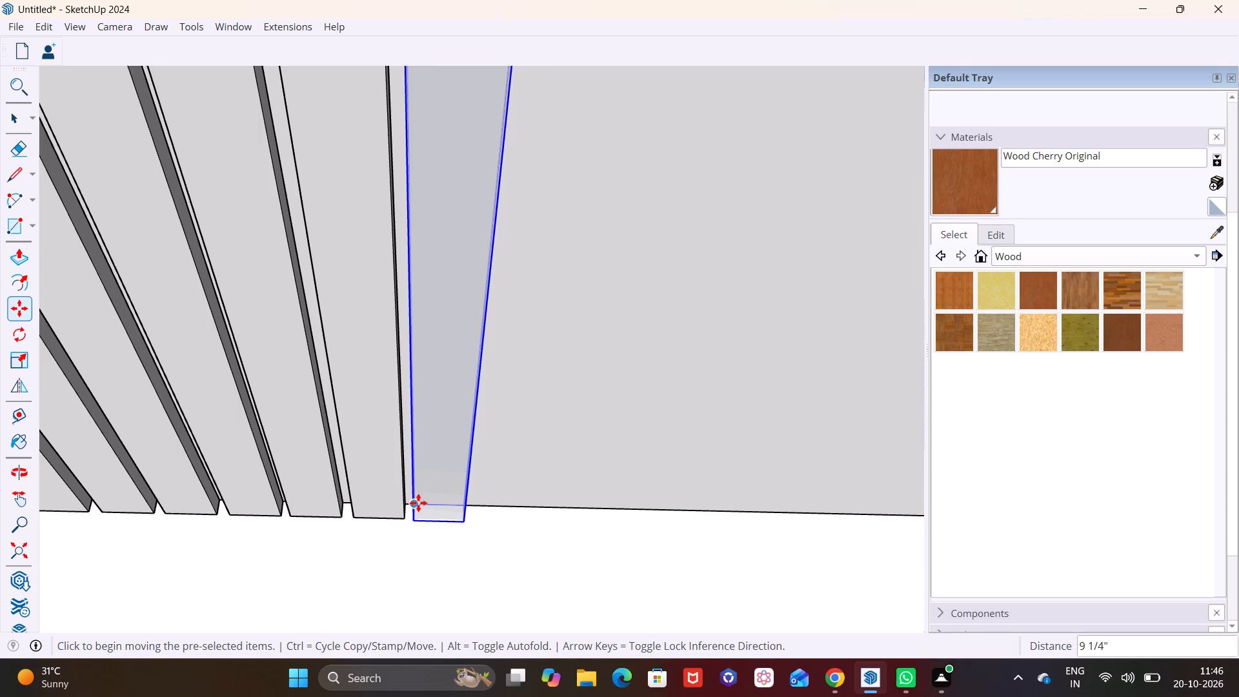
click(418, 503)
click(477, 509)
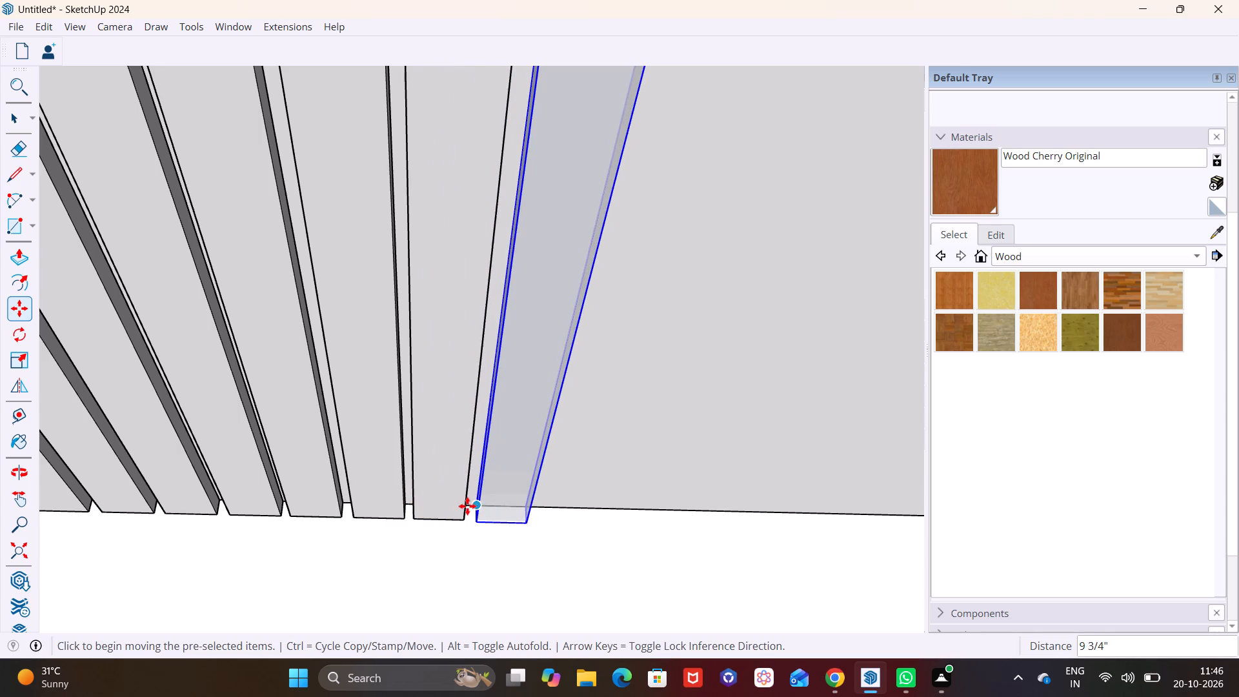
click(477, 506)
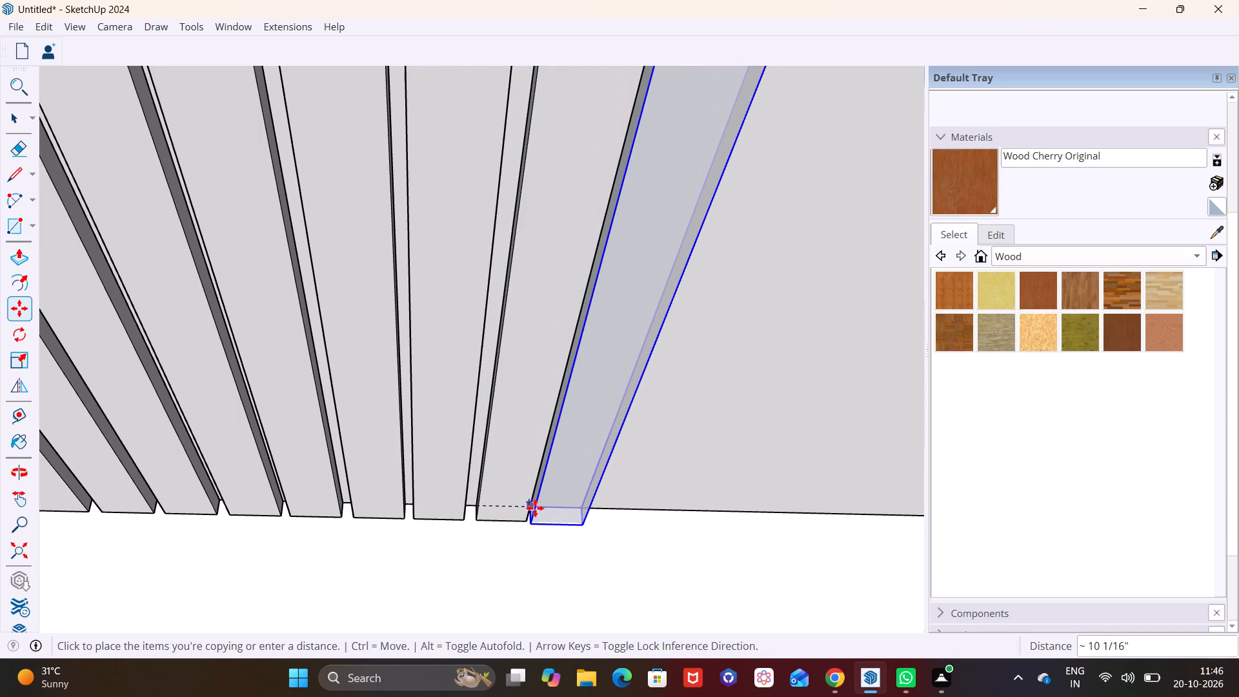
click(537, 508)
Place another three slat copies inward along the ceiling's rear edge, keeping narrow gaps of similar width.
scroll(522, 501, up, 1)
shift+middle_drag(522, 501, 317, 506)
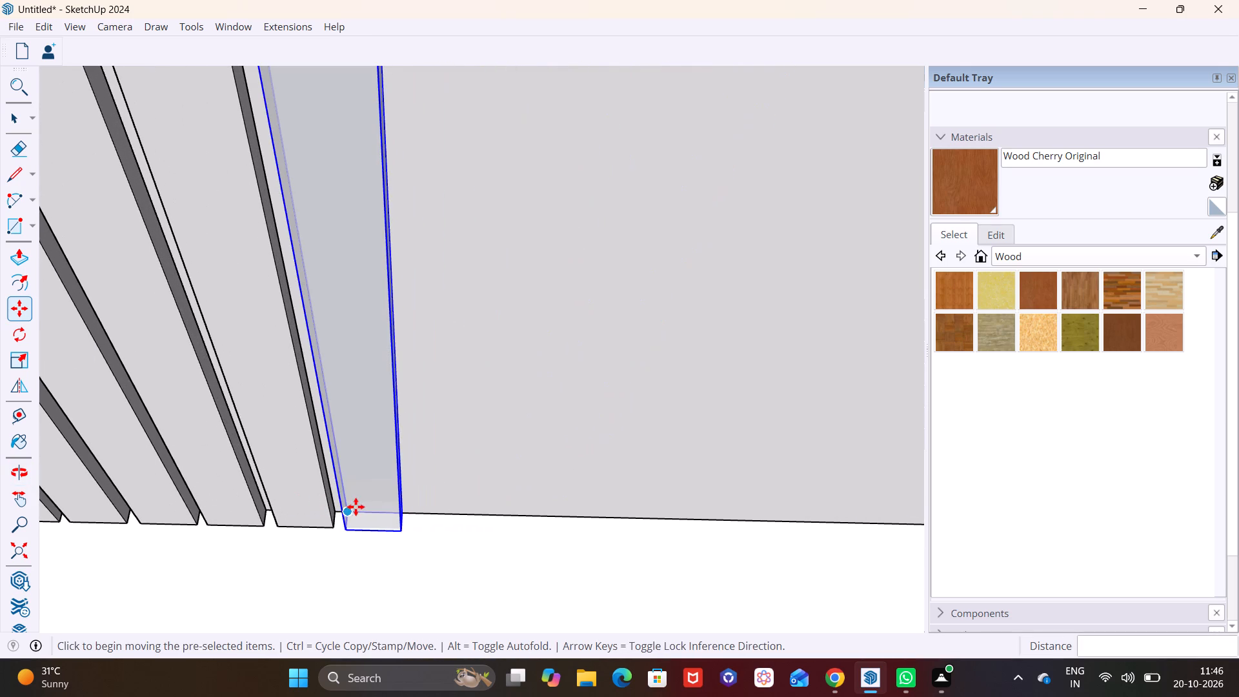
click(351, 509)
click(411, 512)
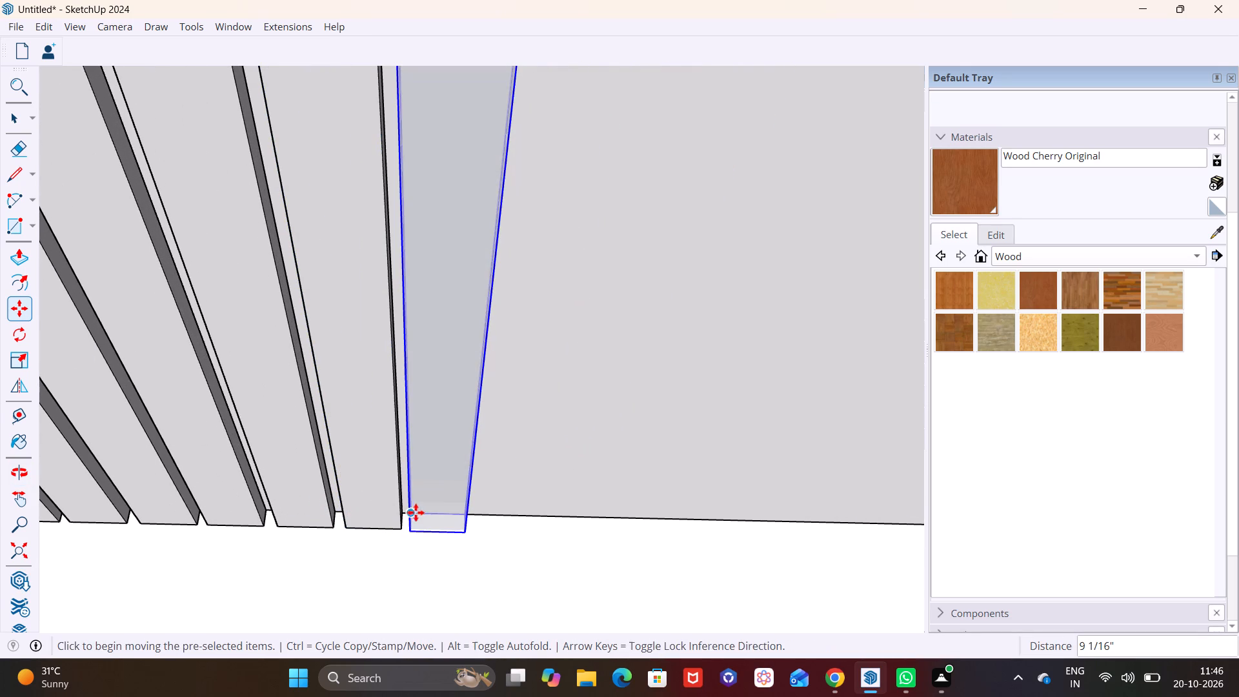
click(414, 513)
click(475, 518)
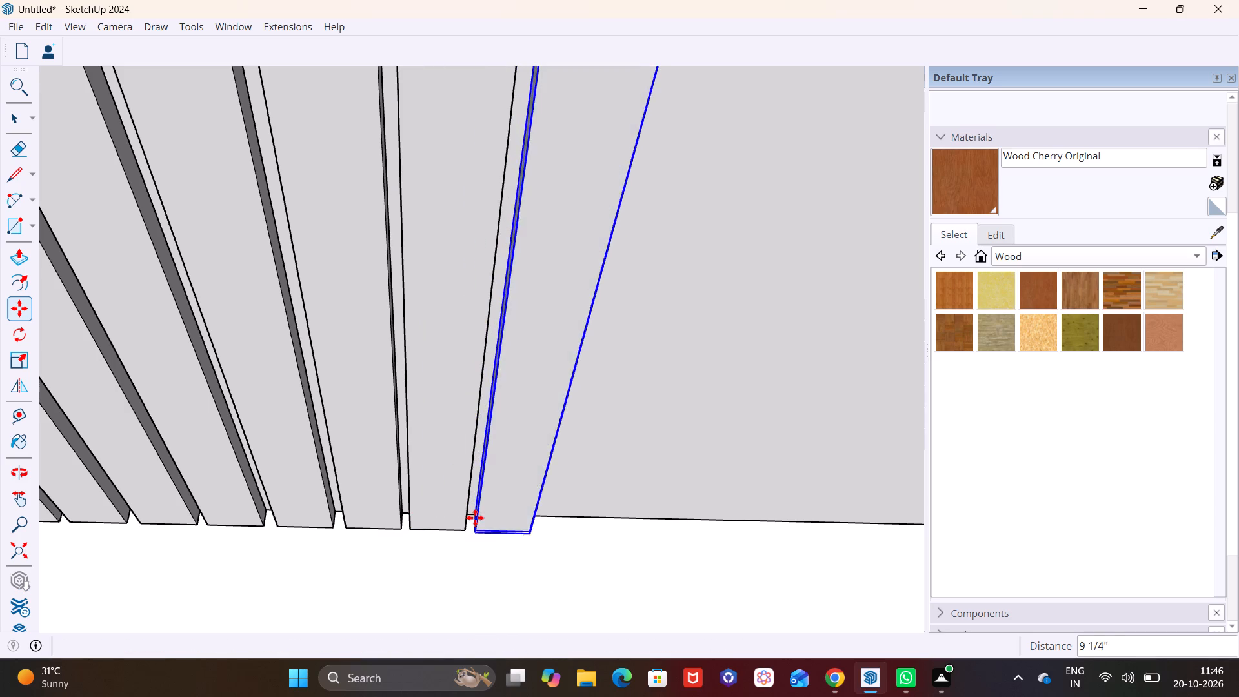
click(476, 513)
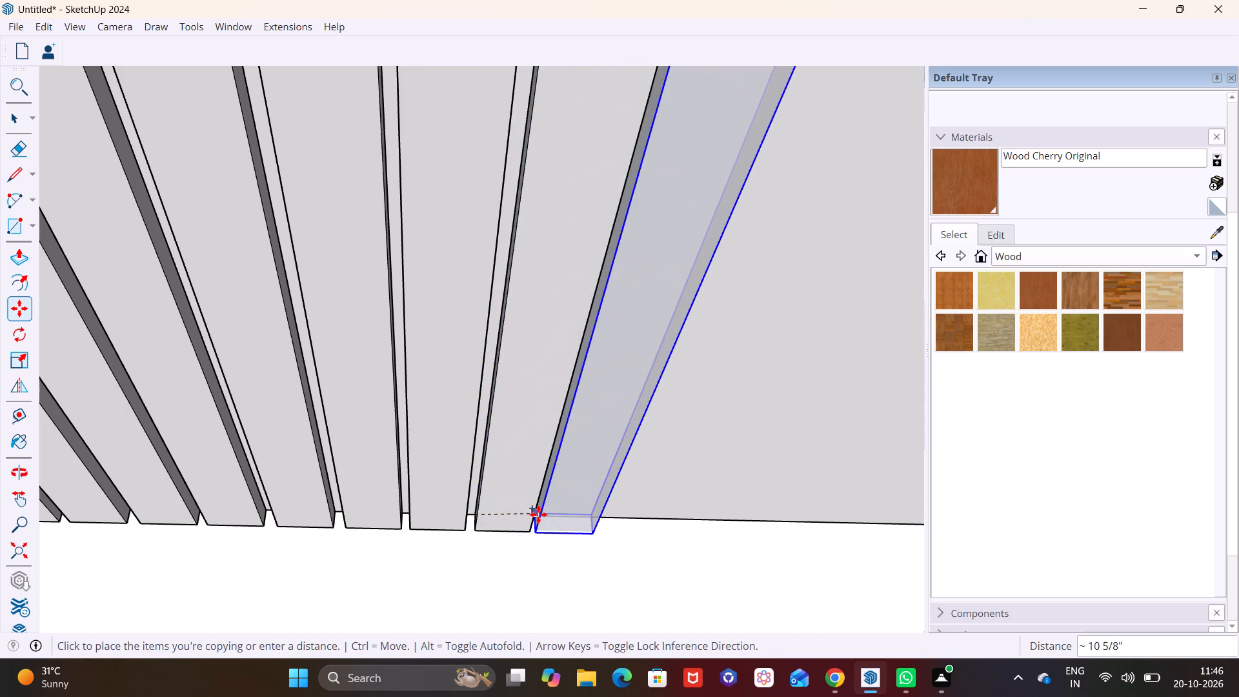
click(541, 515)
Copy the innermost porch ceiling slat about 10 5/8" further inward along the ceiling's rear edge.
shift+middle_drag(481, 507, 367, 507)
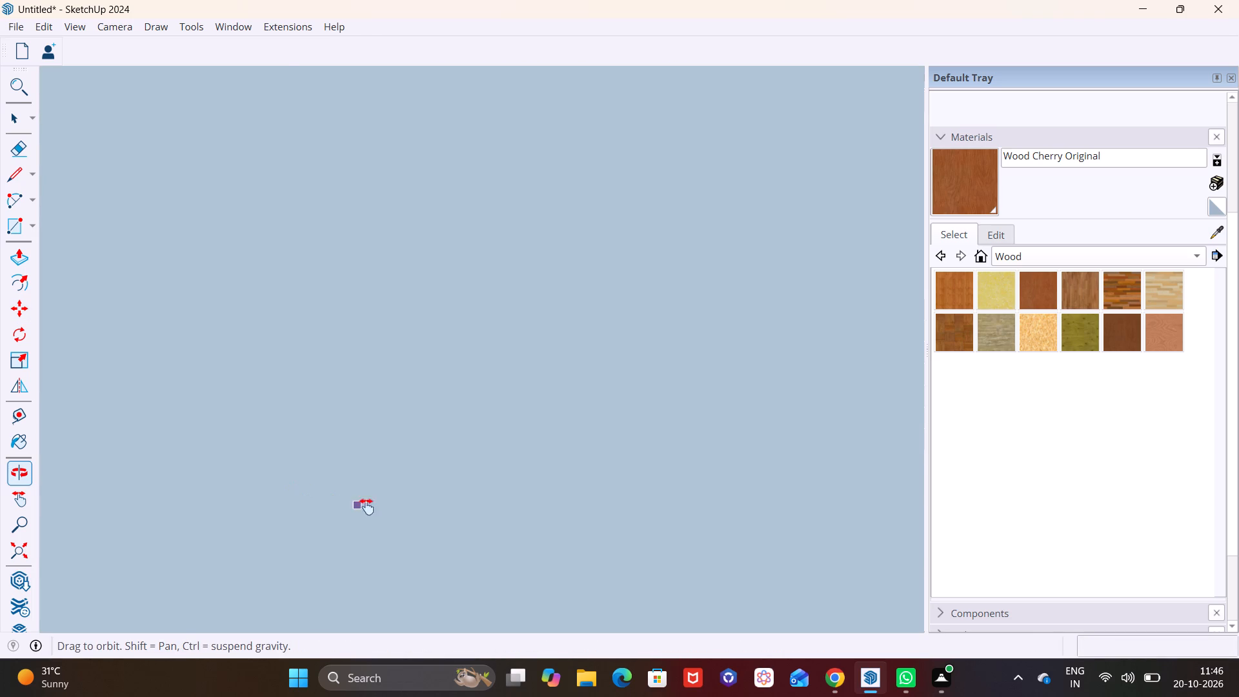
shift+middle_drag(367, 507, 465, 518)
shift+scroll(509, 510, down, 2)
shift+middle_drag(507, 510, 450, 502)
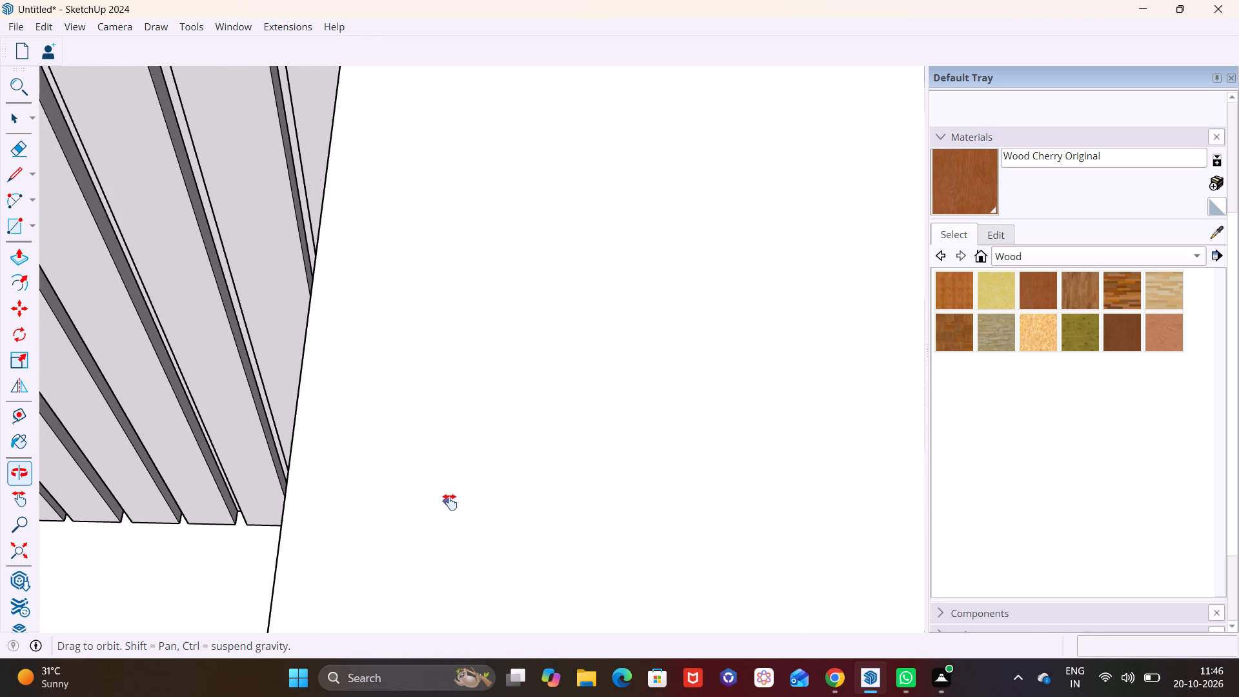
shift+middle_drag(450, 502, 456, 501)
middle_drag(467, 514, 555, 526)
shift+middle_drag(292, 505, 442, 521)
scroll(348, 473, up, 2)
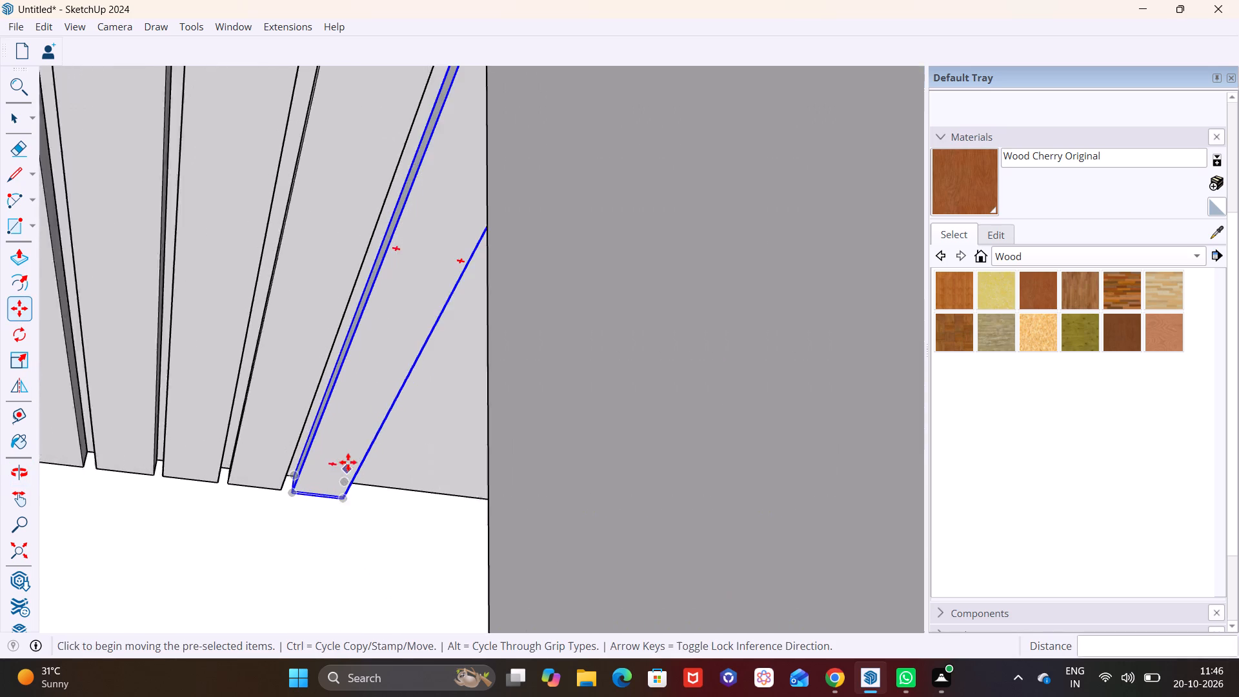
scroll(348, 462, up, 5)
click(254, 489)
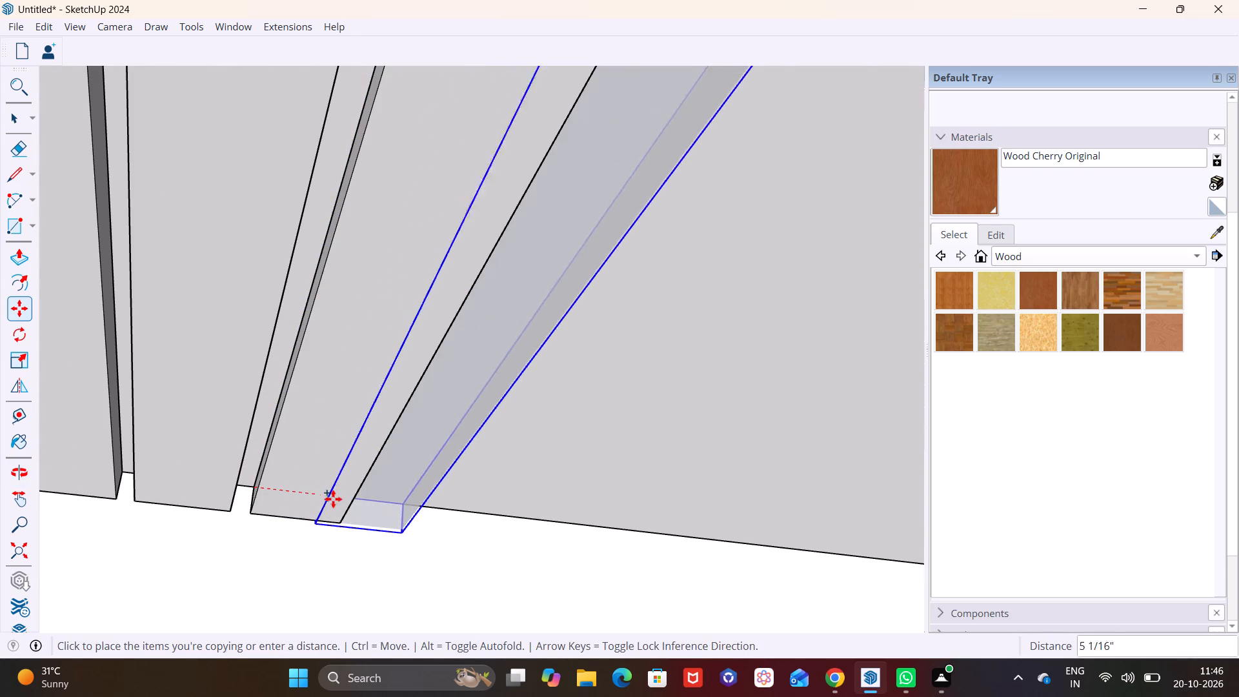
click(361, 500)
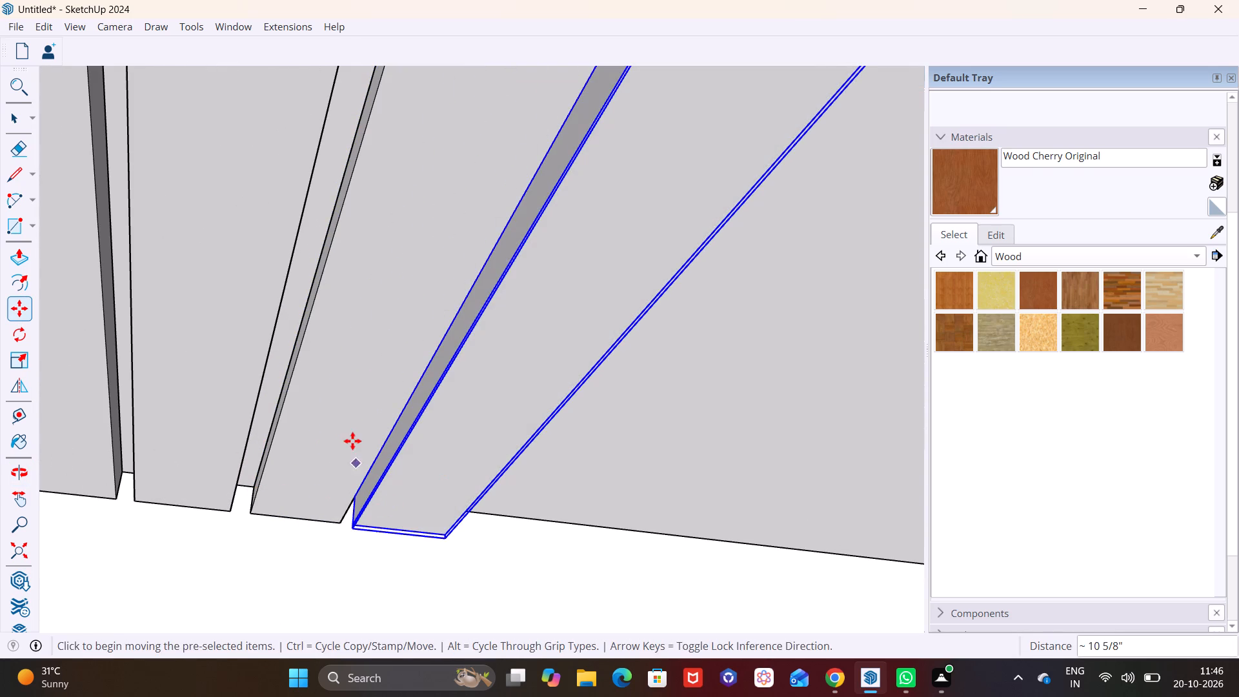
Adjust the innermost slat's position along the ceiling's rear edge to leave a narrow gap beside its neighbour.
middle_drag(352, 441, 316, 468)
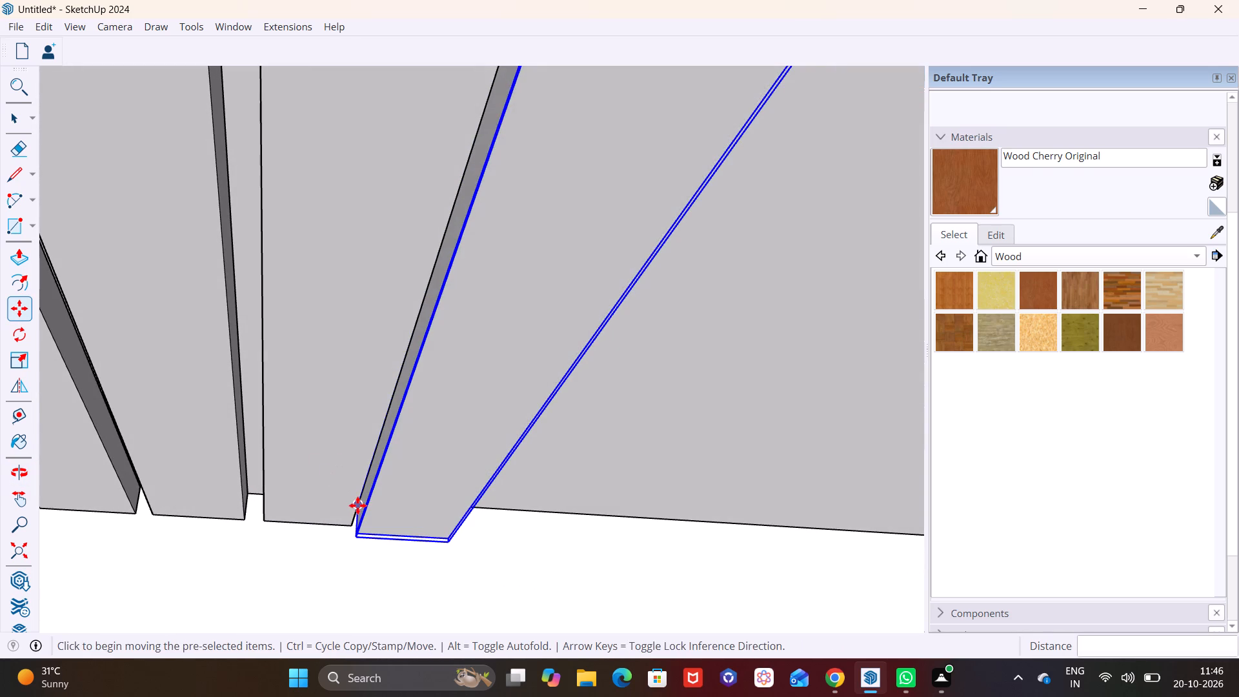
click(358, 505)
click(371, 495)
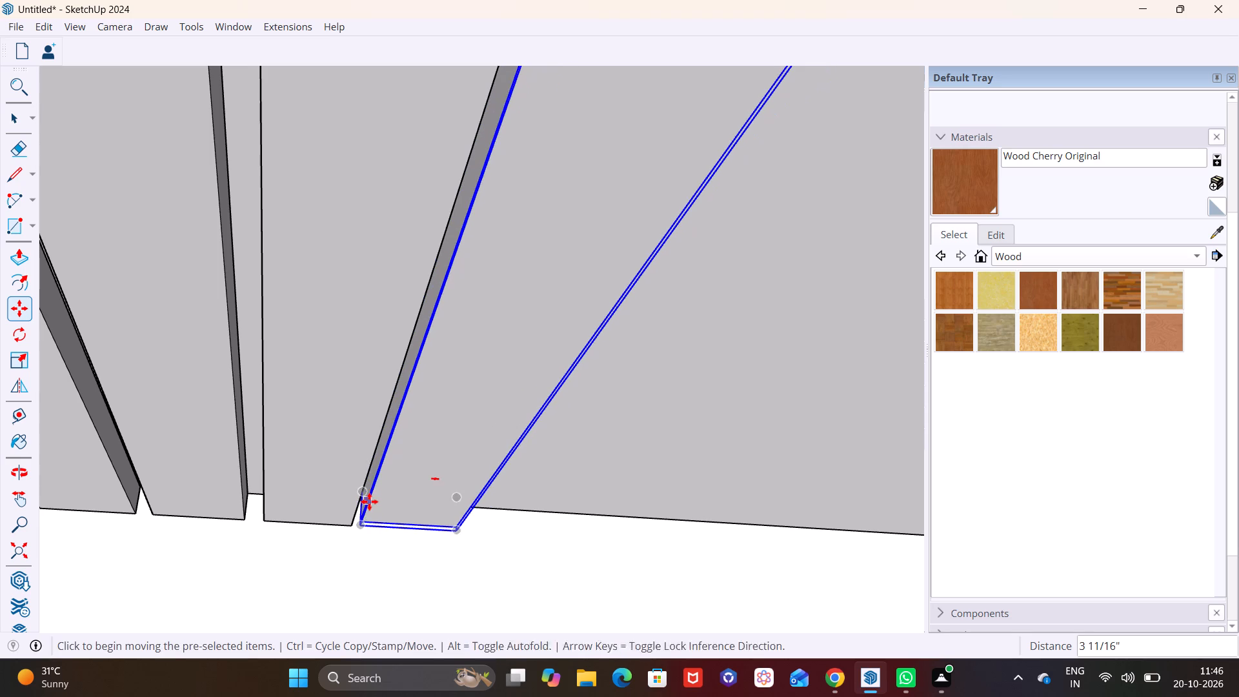
click(358, 492)
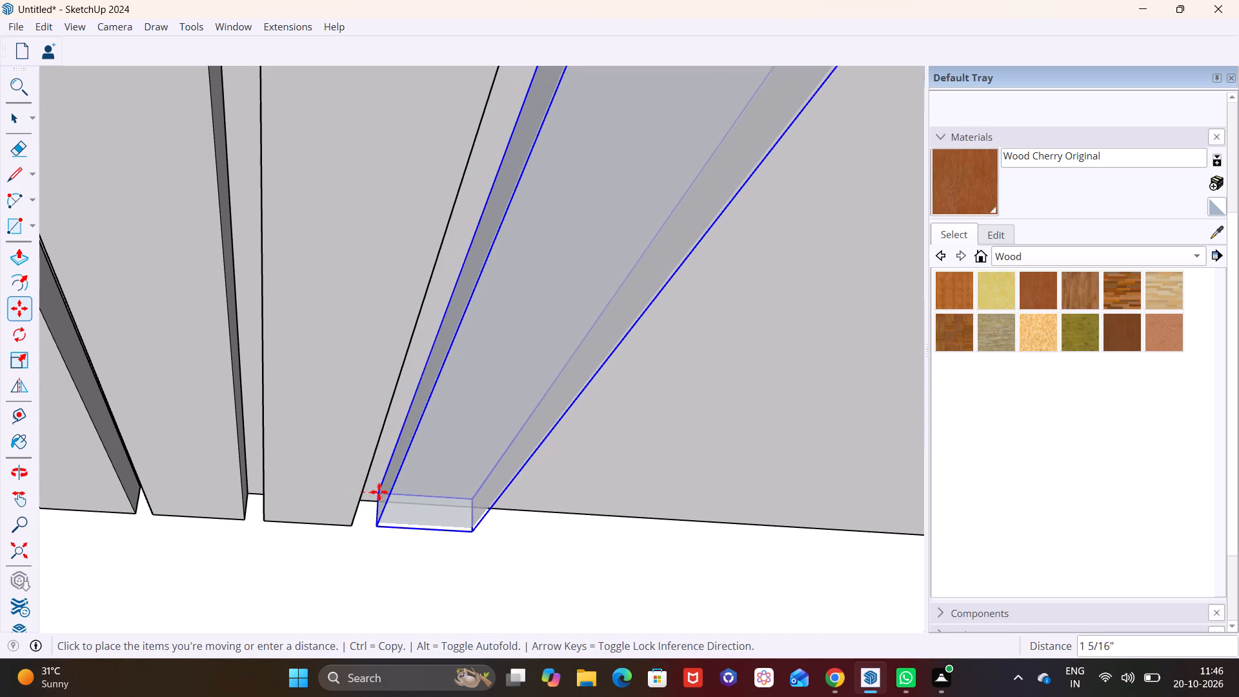
click(373, 501)
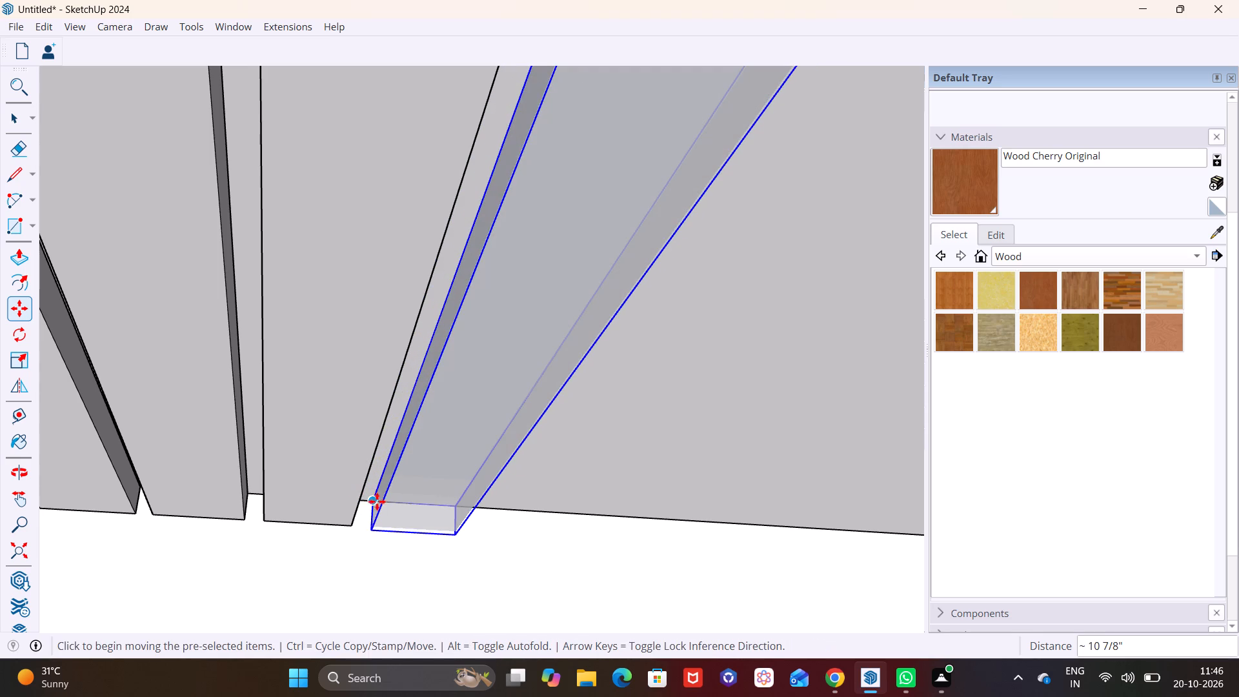
Copy the innermost slat about 11" further inward beside the previous one and finish copying.
click(376, 501)
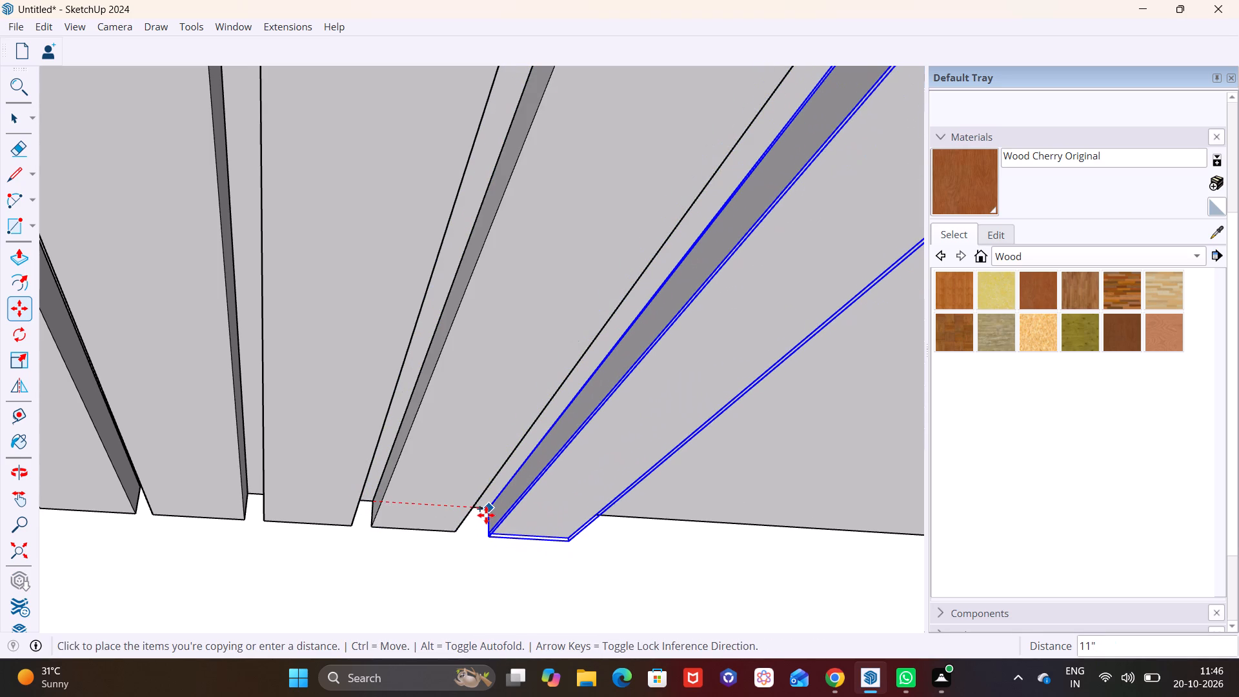
click(486, 515)
click(490, 511)
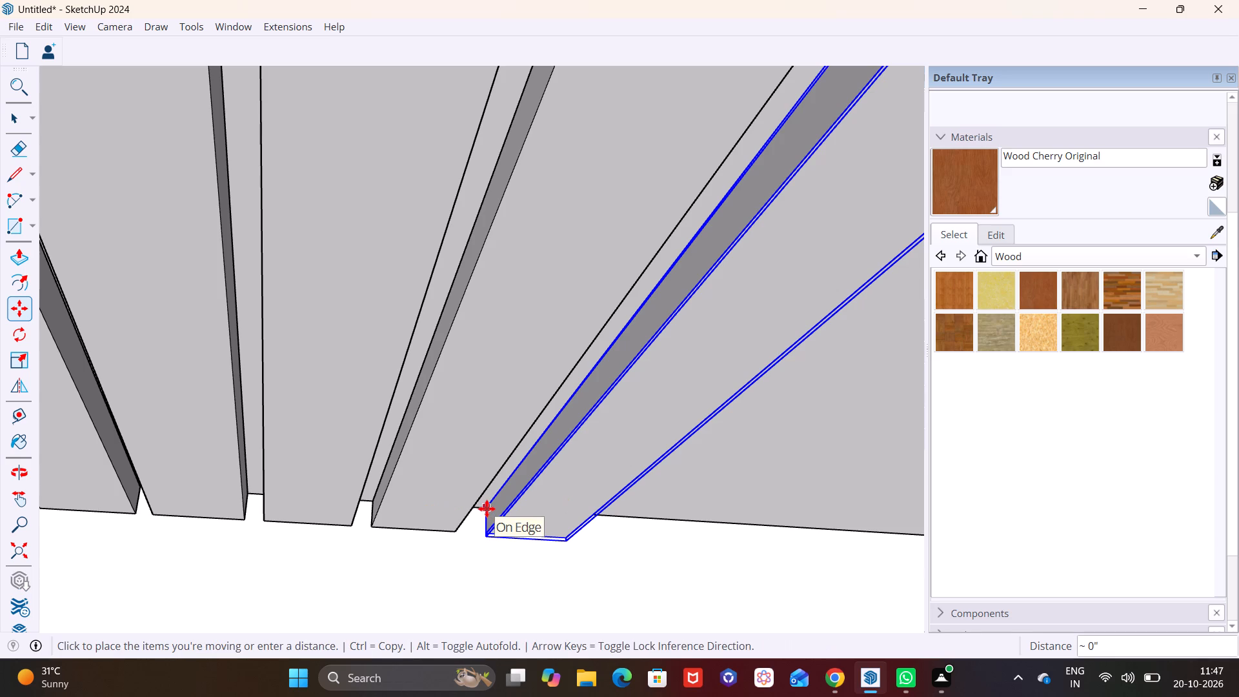
key(space)
Paint the six innermost porch ceiling slats with the Wood Bamboo material.
scroll(449, 507, down, 18)
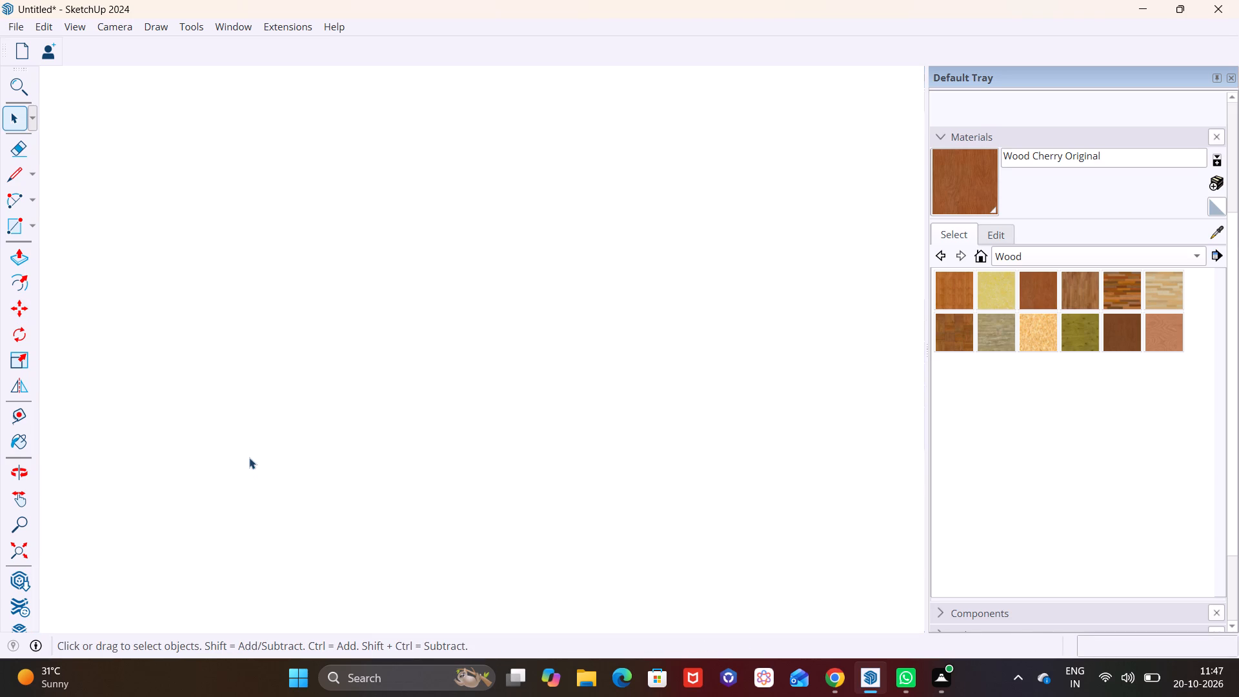
scroll(249, 458, down, 10)
scroll(201, 472, down, 20)
scroll(201, 472, down, 1)
scroll(307, 417, down, 20)
scroll(307, 417, down, 16)
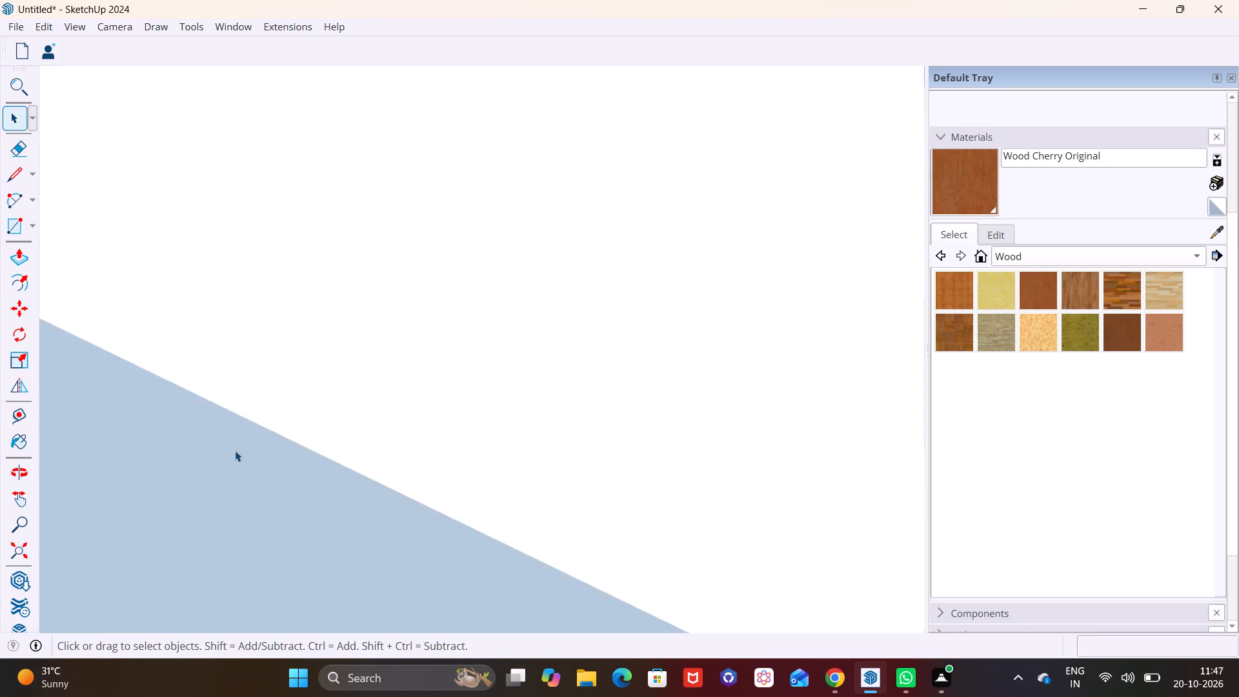
scroll(235, 450, down, 20)
scroll(235, 450, down, 16)
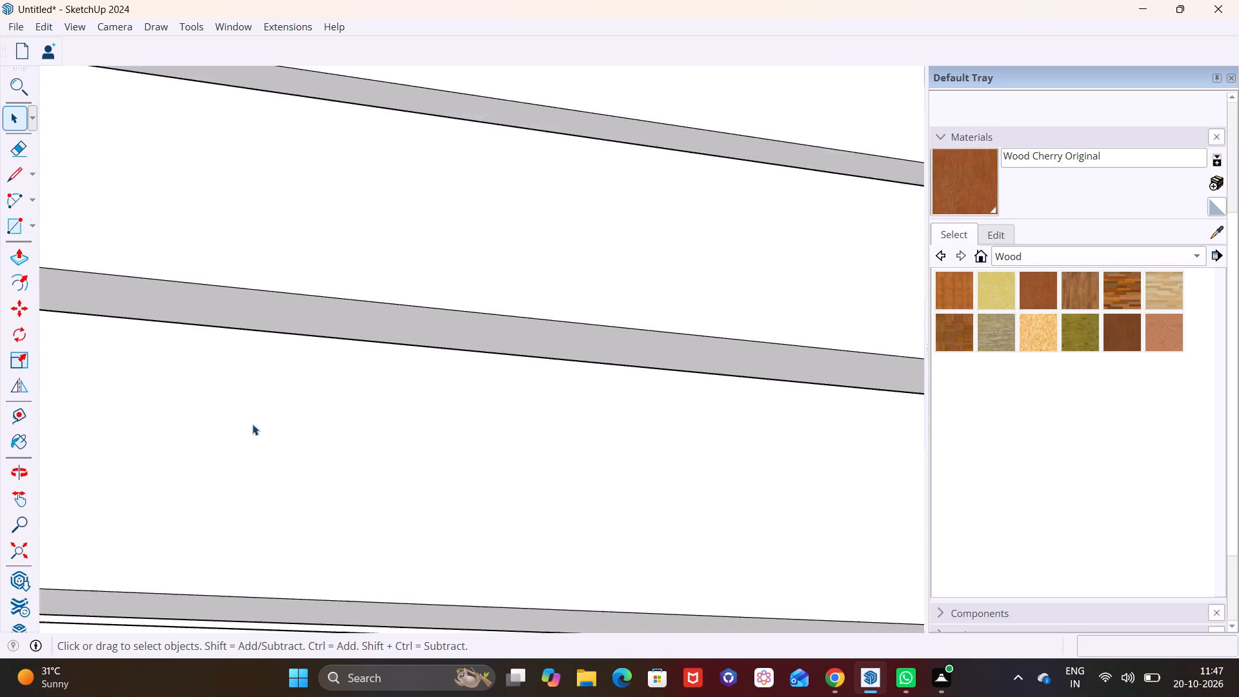
scroll(252, 424, down, 20)
scroll(252, 424, down, 6)
middle_drag(310, 438, 611, 470)
click(956, 300)
shift+middle_drag(323, 327, 667, 378)
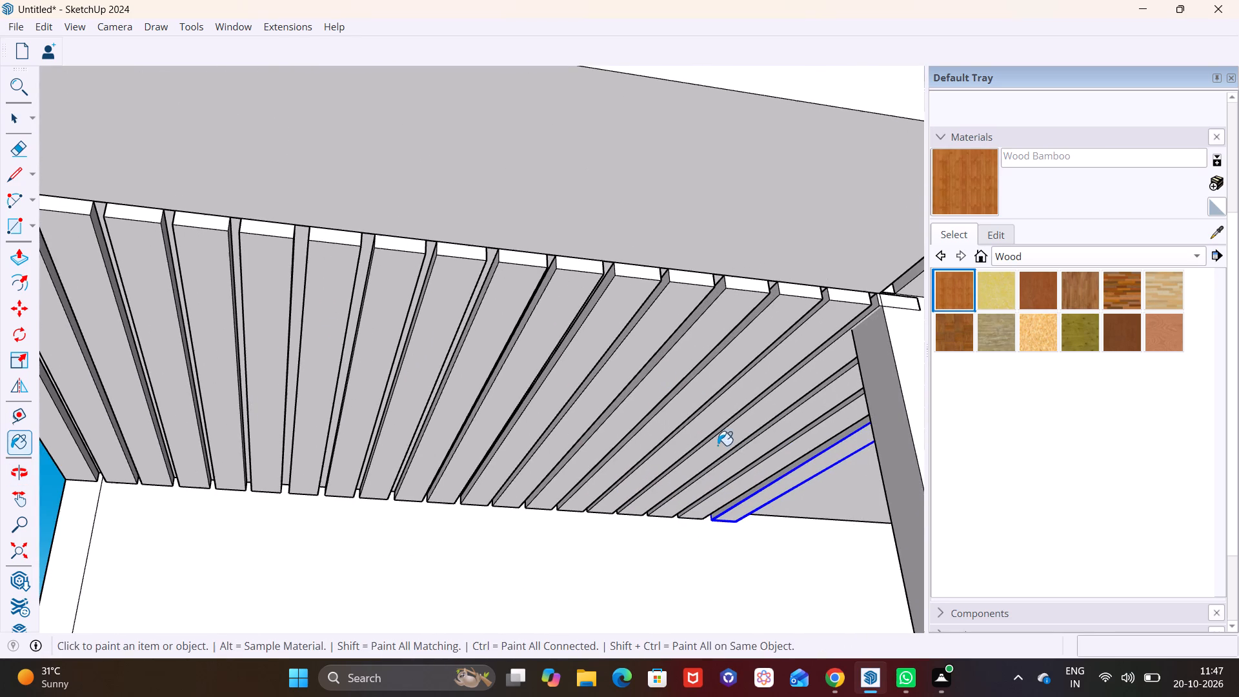
click(798, 479)
click(783, 458)
click(770, 438)
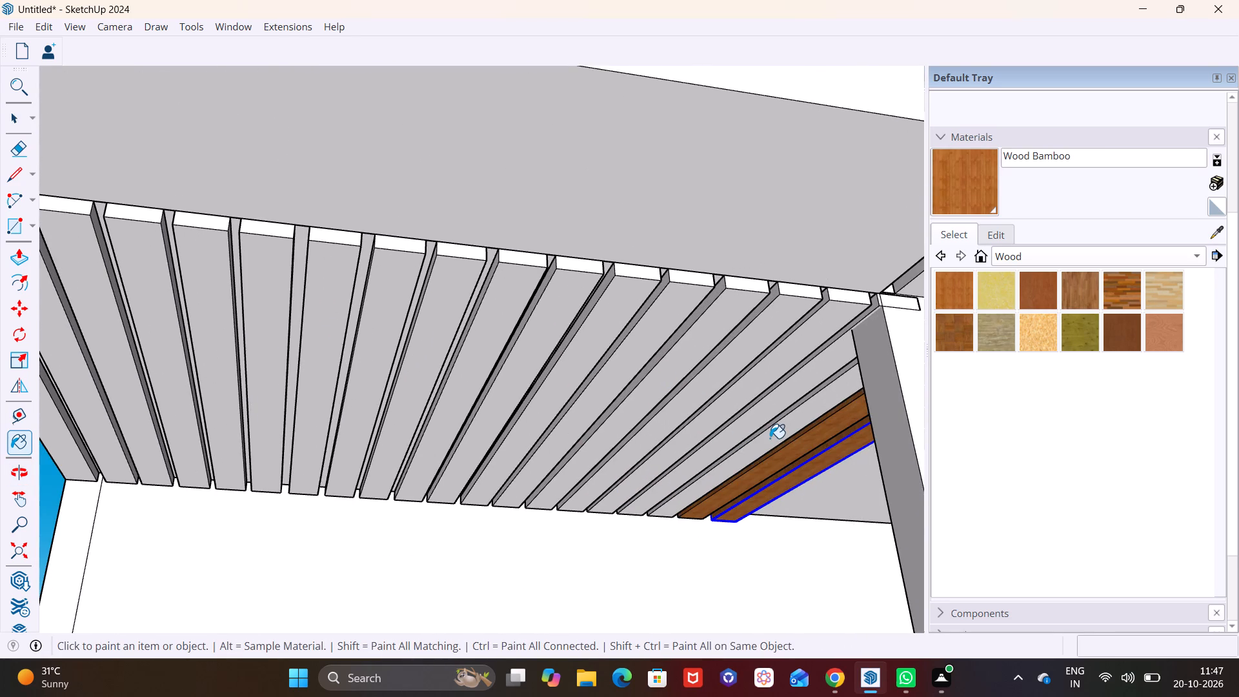
click(750, 420)
click(729, 407)
click(704, 383)
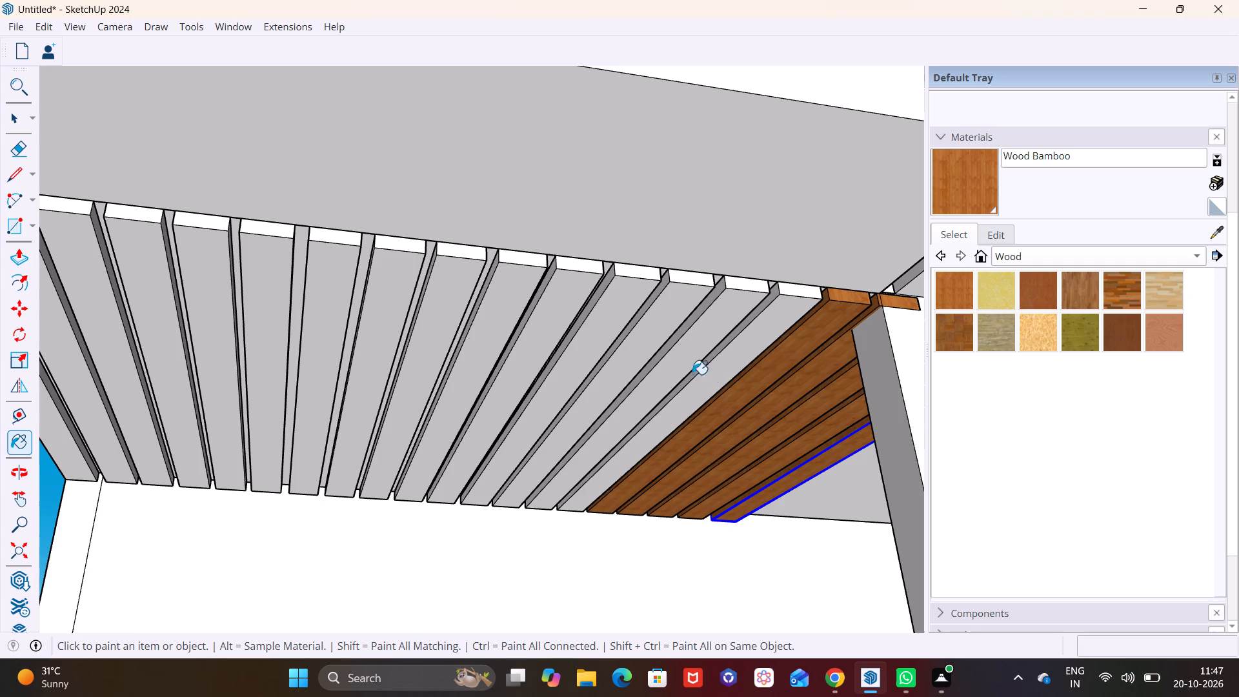
Paint the remaining unpainted ground-floor porch ceiling slats, out to the outer end of the row, with Wood Bamboo.
click(664, 363)
click(617, 350)
click(588, 346)
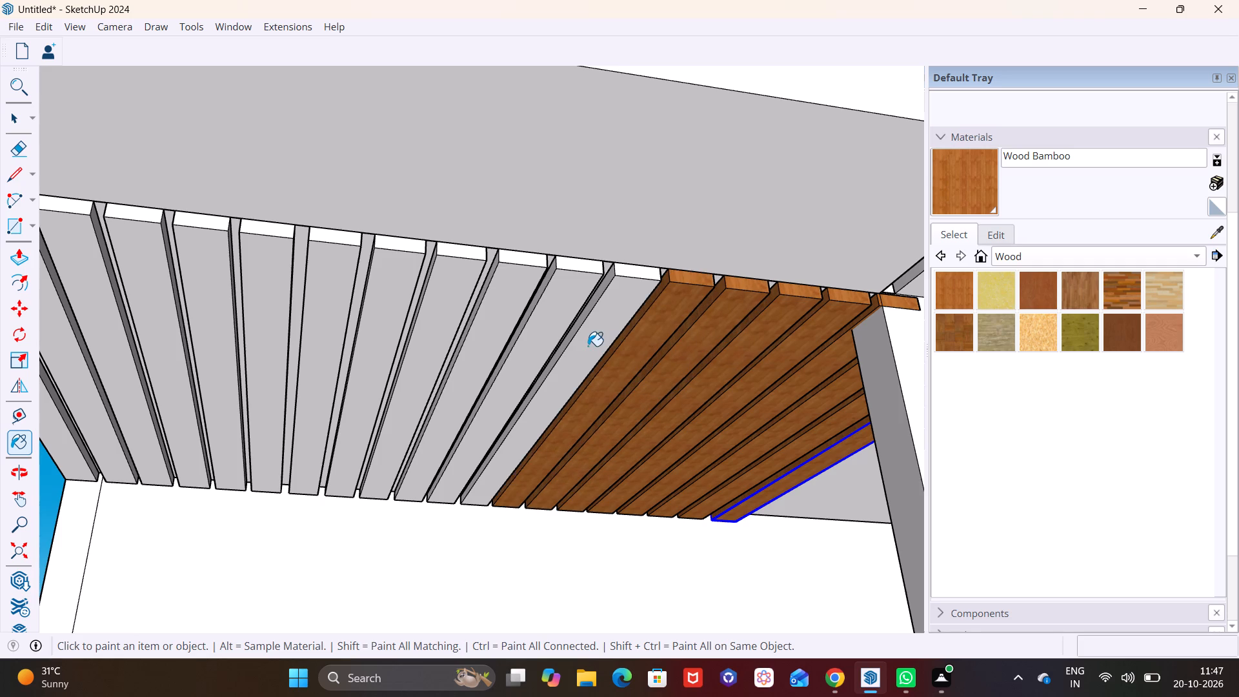
click(549, 335)
click(484, 335)
click(416, 322)
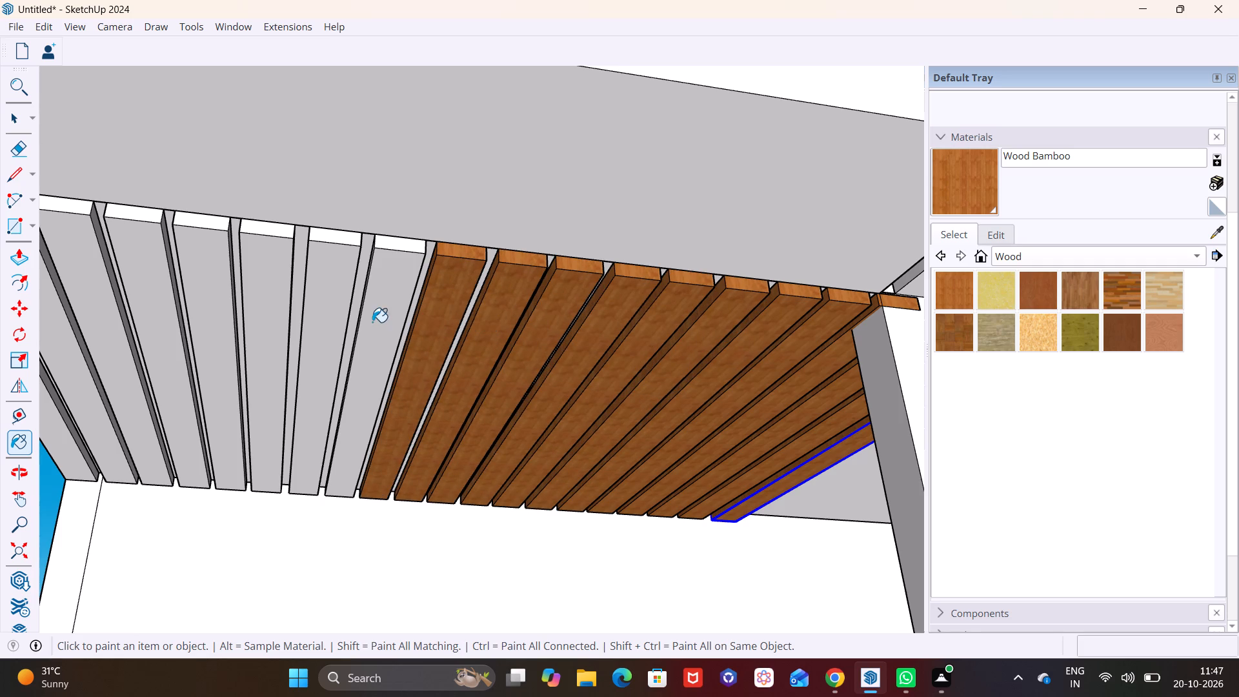
click(372, 322)
click(328, 323)
click(257, 319)
click(215, 320)
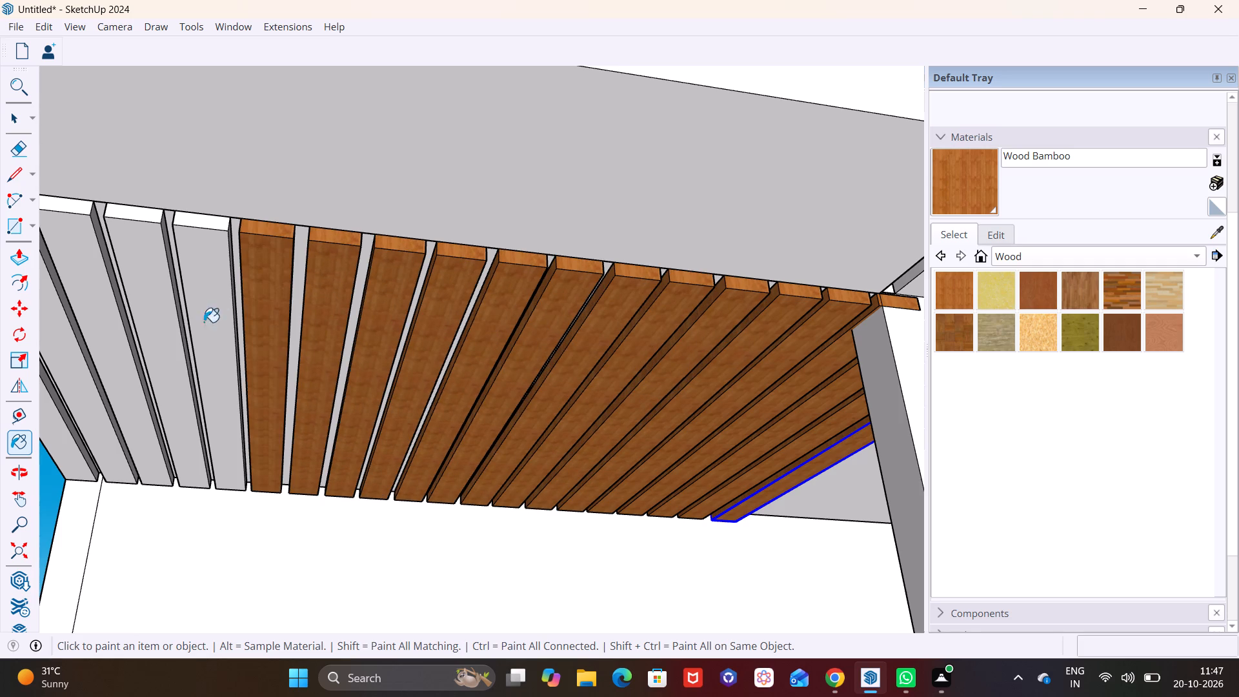
click(160, 322)
click(114, 325)
shift+middle_drag(114, 325, 302, 345)
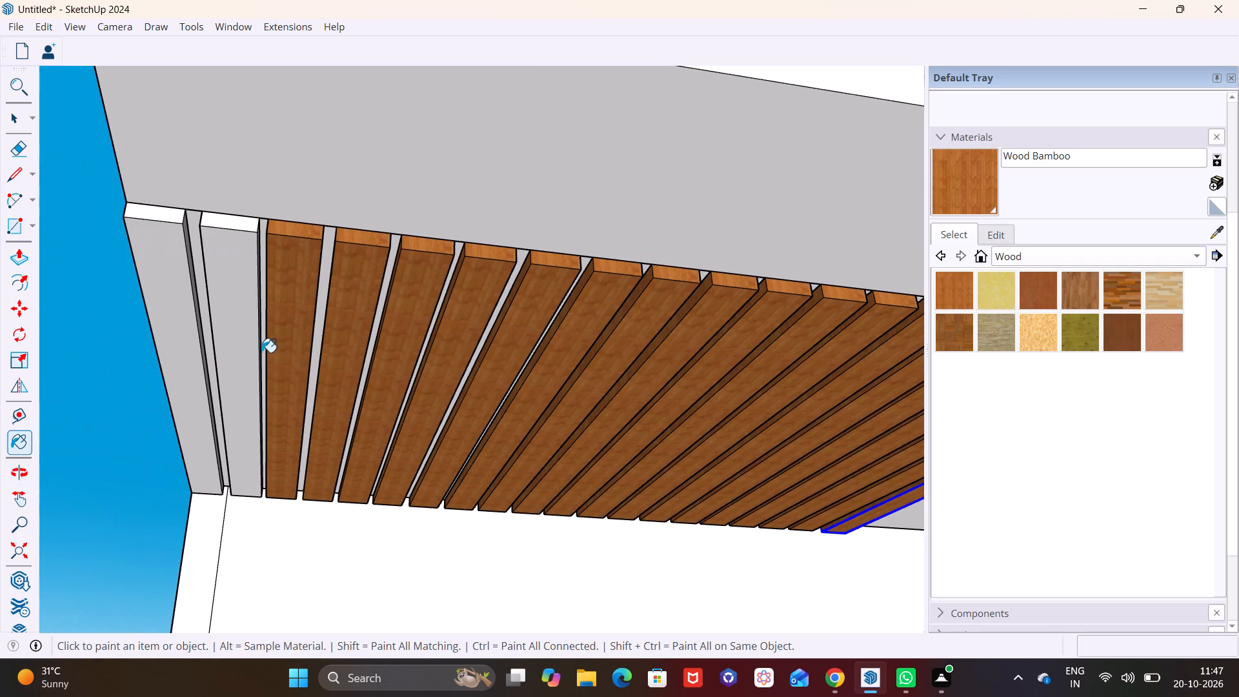
click(244, 351)
click(177, 359)
scroll(321, 409, down, 7)
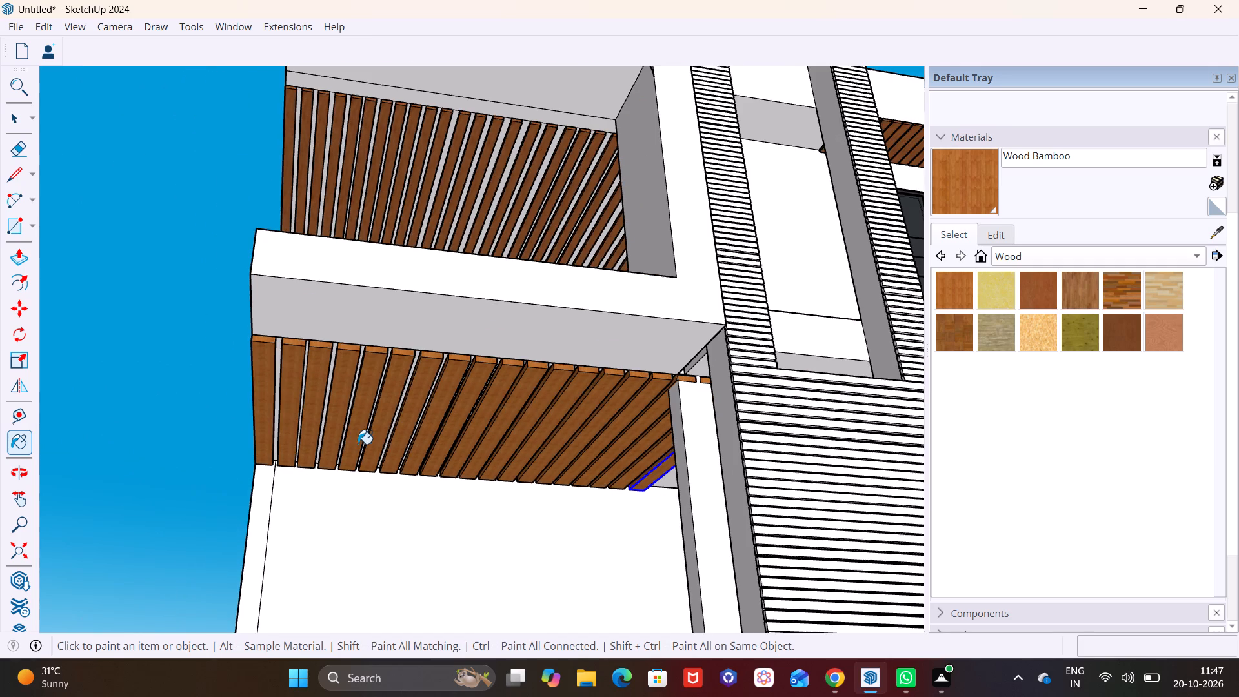
key(space)
Examine the house front from below, above and straight on, checking both slatted ceilings and the louvred tower.
click(414, 516)
scroll(420, 510, down, 5)
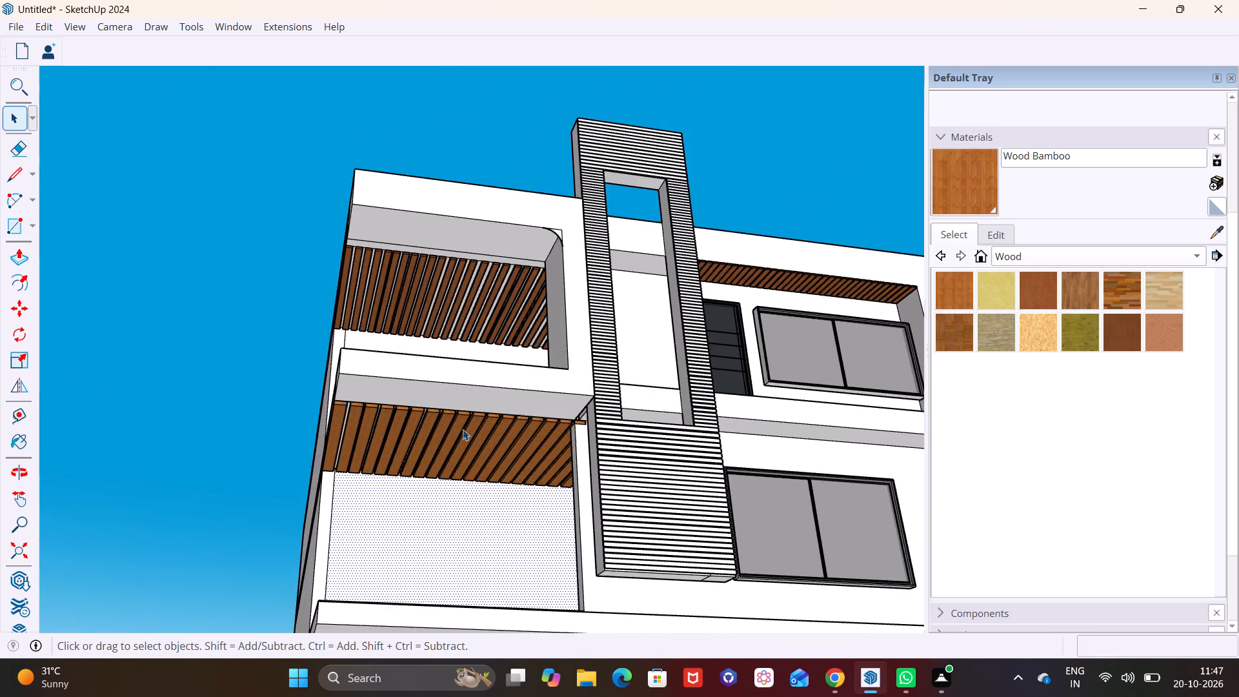
middle_drag(463, 429, 430, 598)
middle_drag(484, 459, 531, 404)
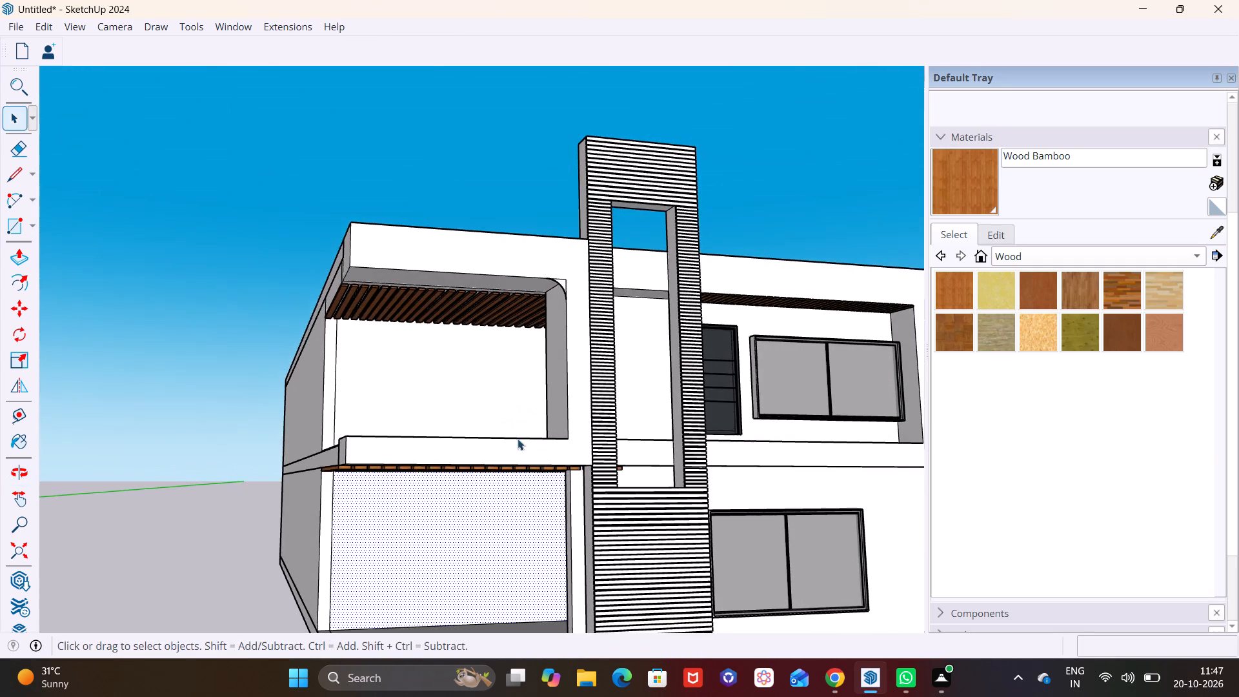
scroll(518, 443, down, 4)
shift+middle_drag(518, 456, 444, 407)
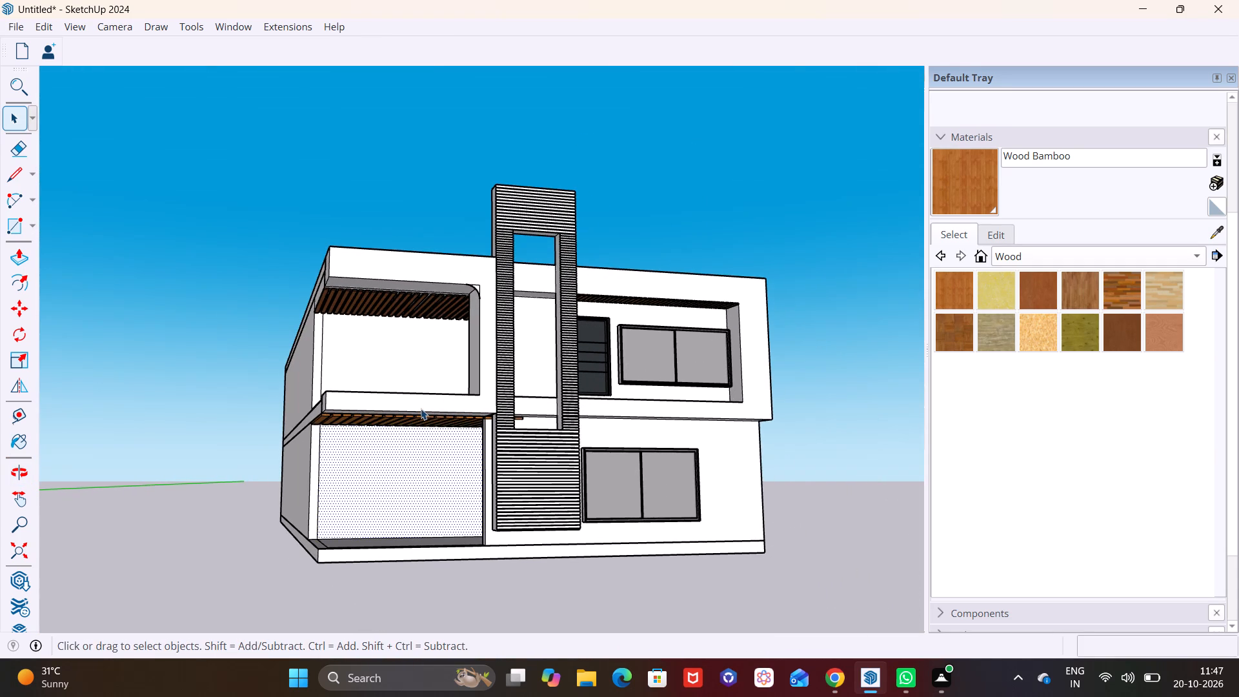
scroll(418, 409, up, 3)
middle_drag(424, 409, 454, 350)
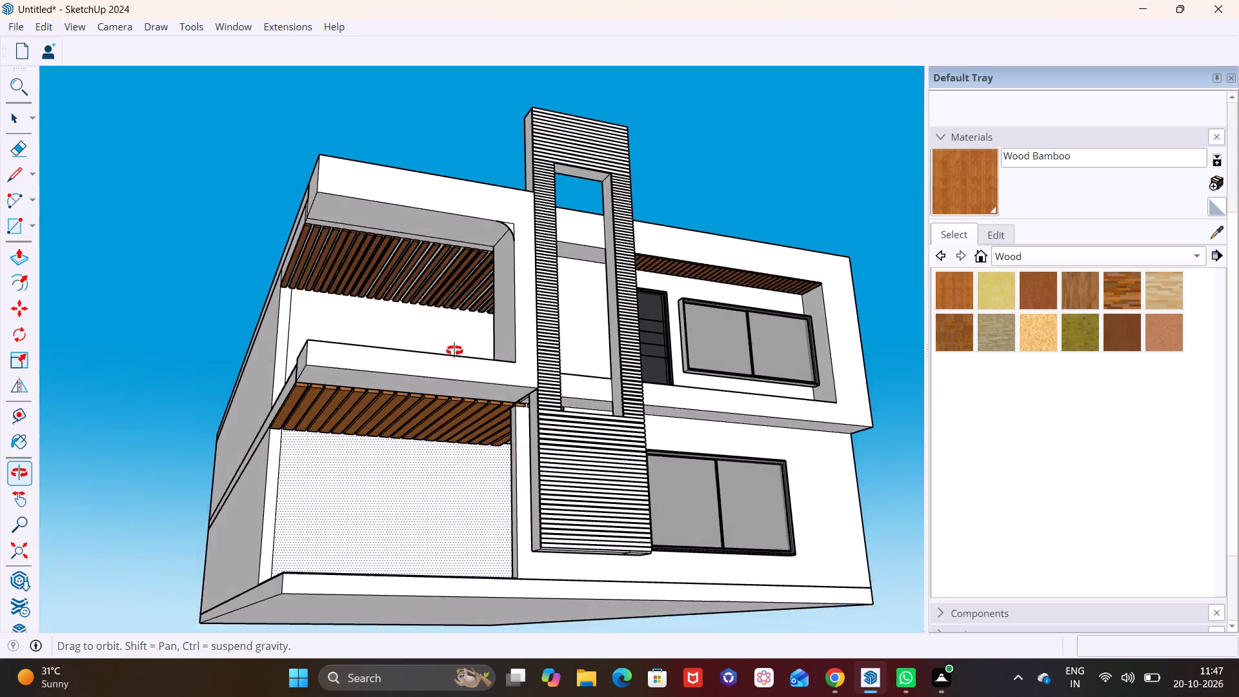
middle_drag(454, 350, 355, 494)
scroll(401, 455, down, 5)
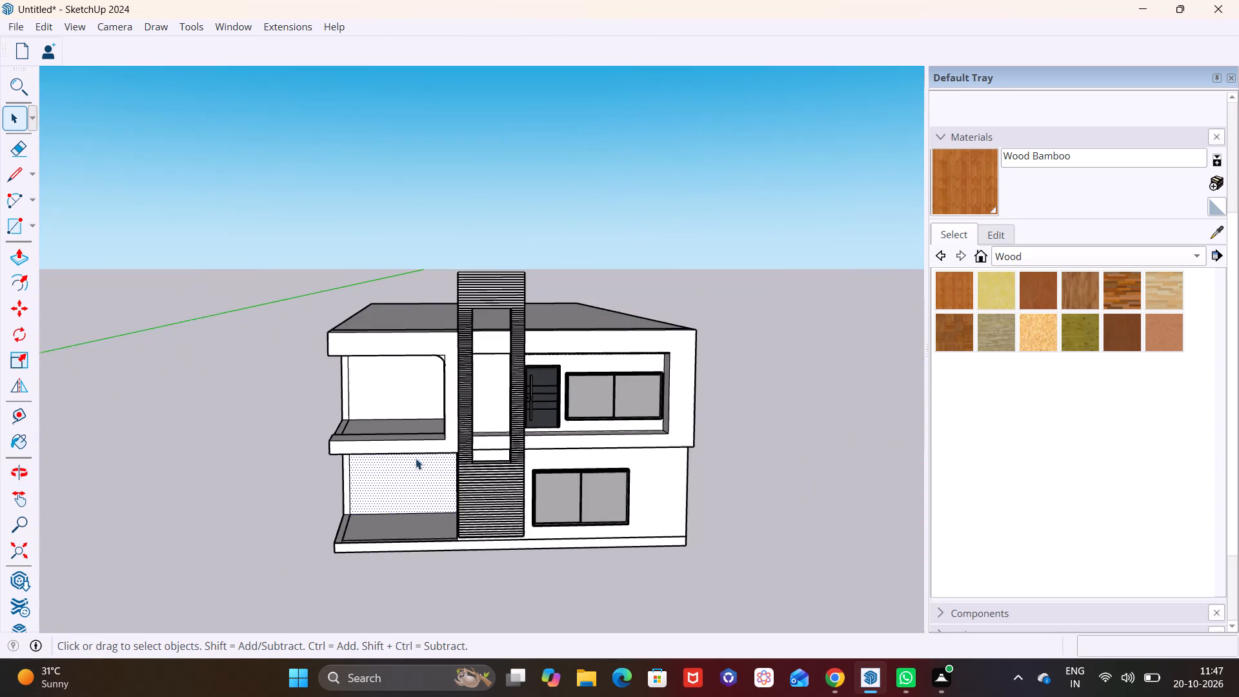
middle_drag(494, 455, 515, 385)
scroll(541, 421, up, 2)
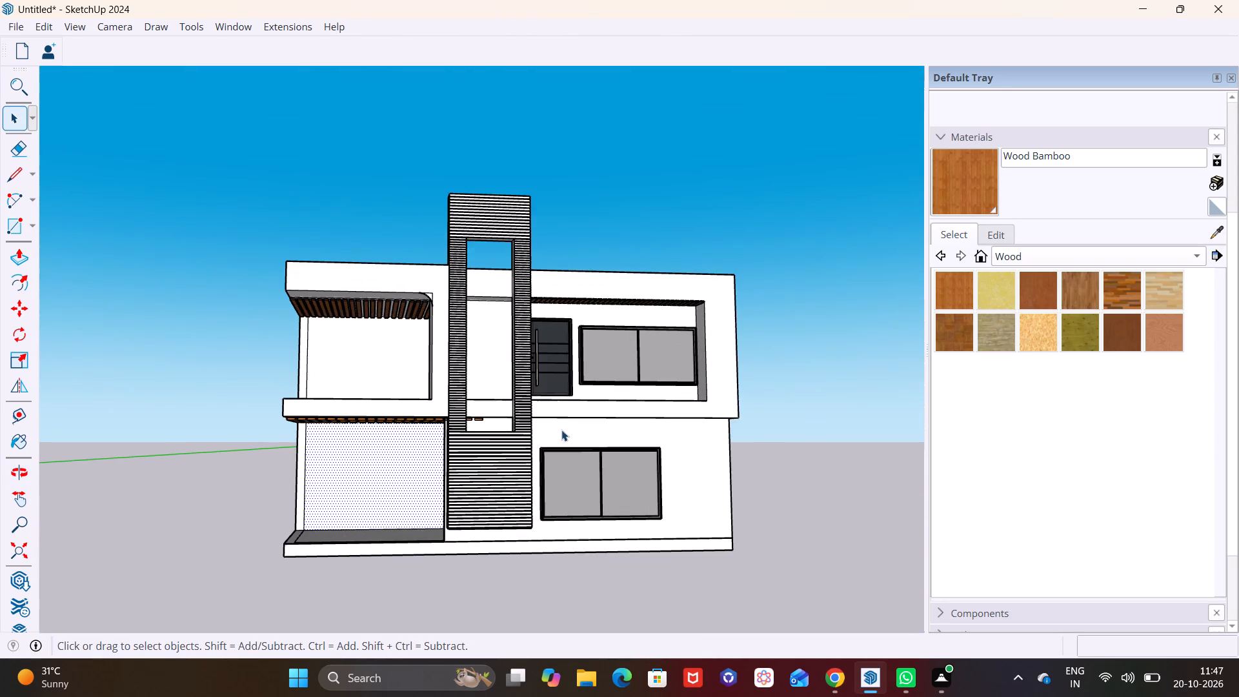
scroll(567, 434, up, 2)
middle_drag(569, 449, 539, 426)
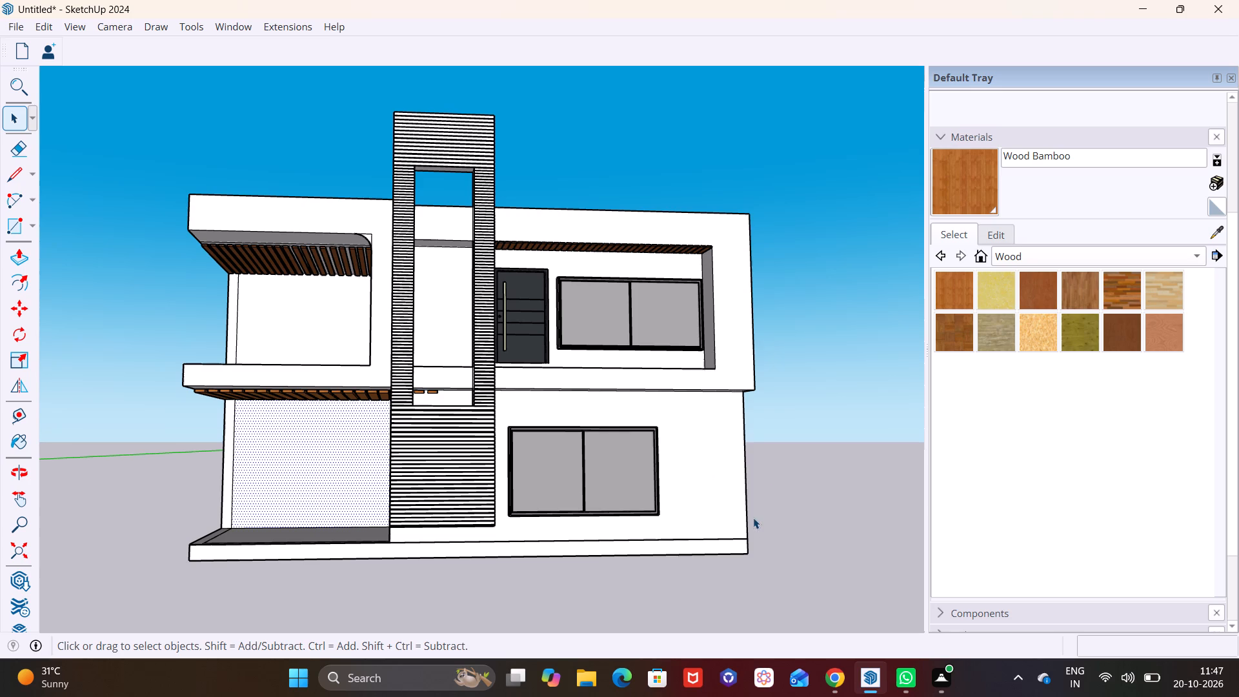
scroll(554, 454, down, 2)
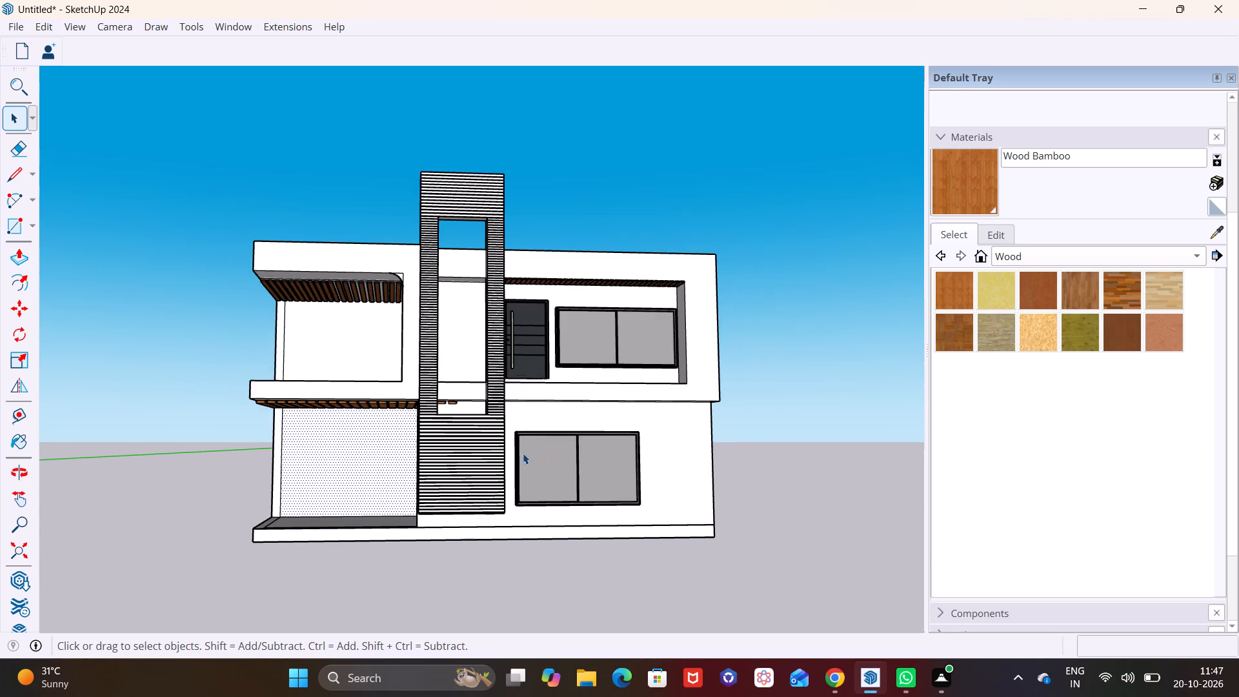
middle_drag(372, 427, 386, 429)
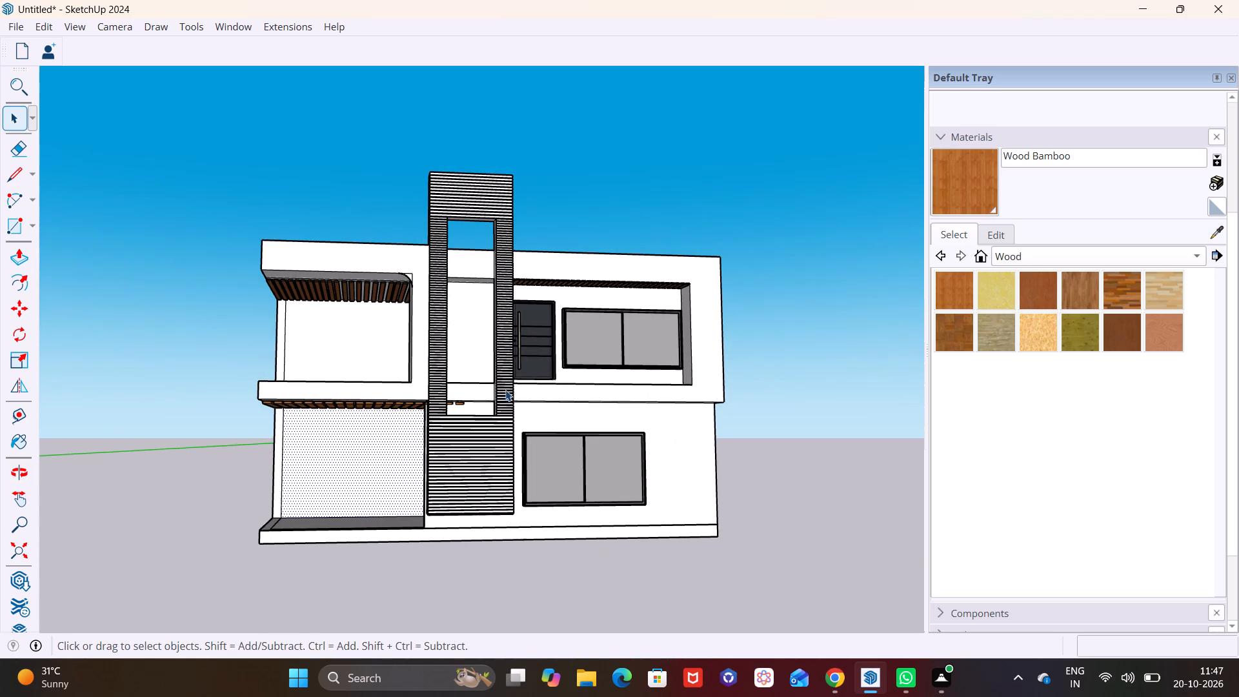
Delete the two stray porch ceiling slats that protrude behind the louvred tower's opening.
scroll(514, 381, up, 15)
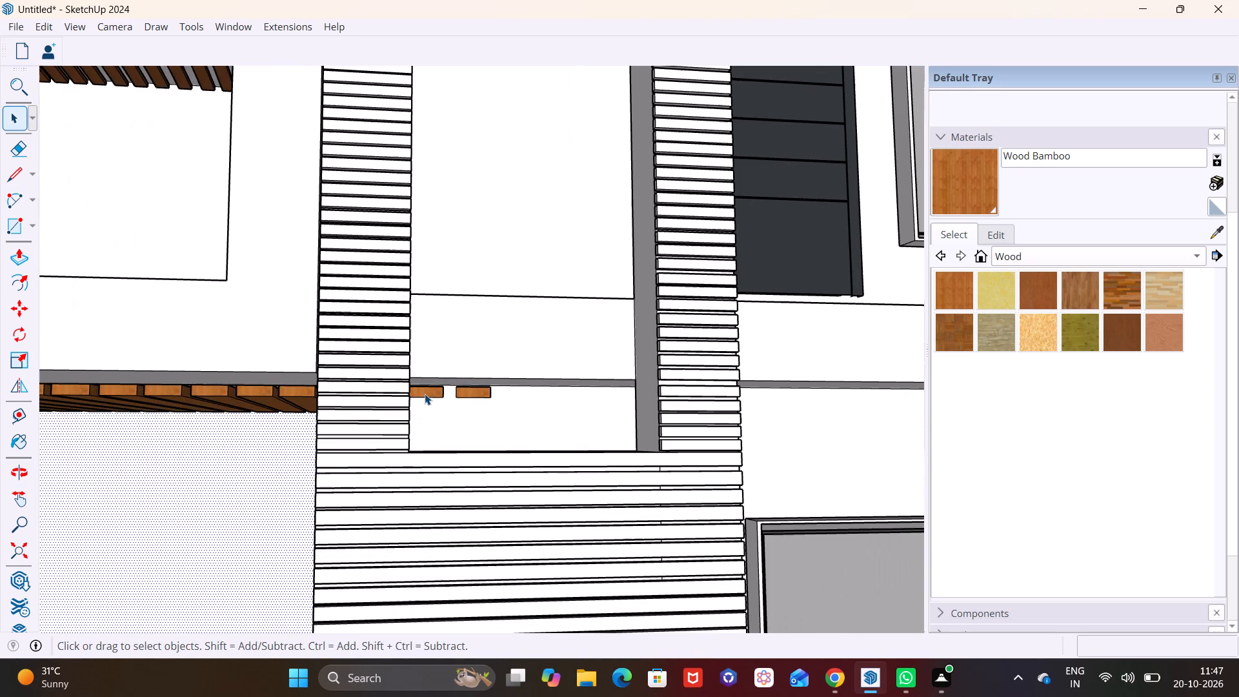
click(463, 398)
key(Delete)
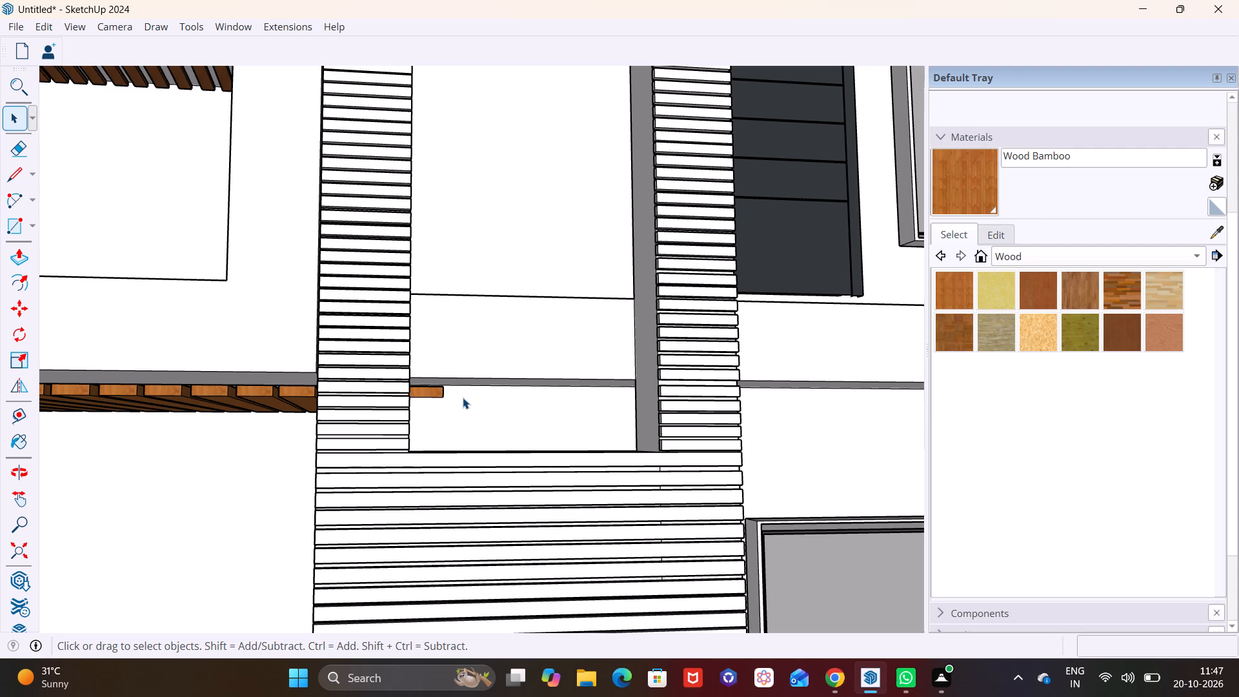
click(428, 394)
key(Delete)
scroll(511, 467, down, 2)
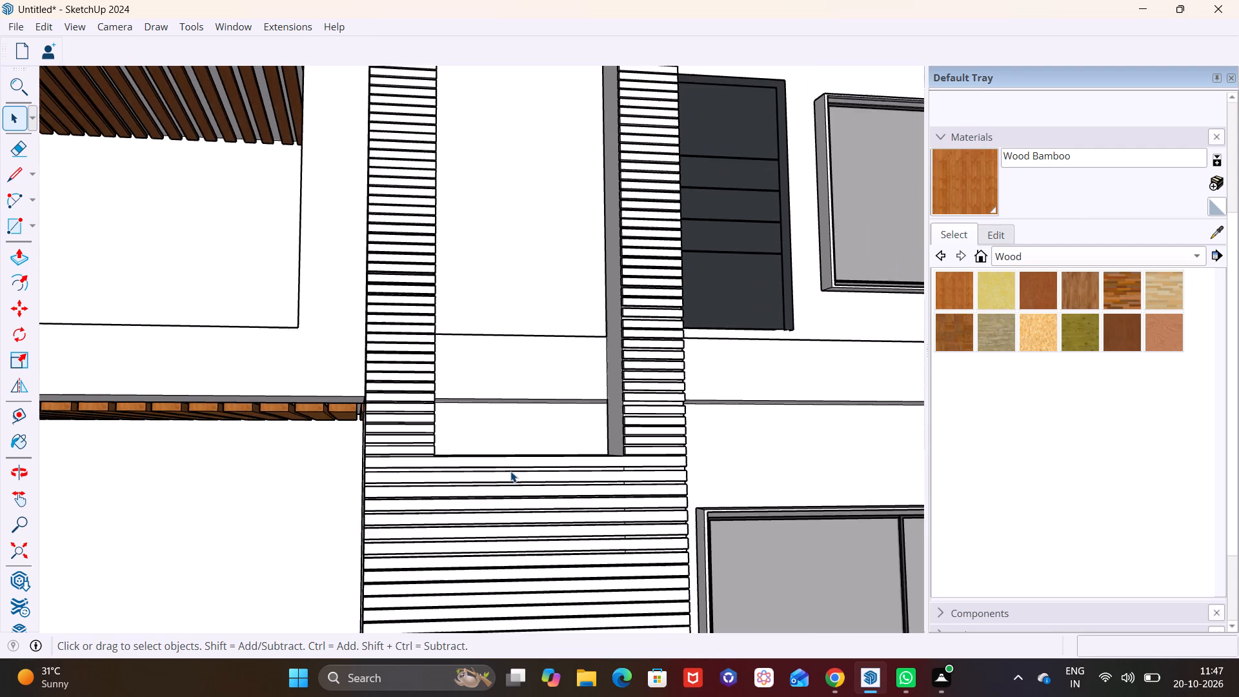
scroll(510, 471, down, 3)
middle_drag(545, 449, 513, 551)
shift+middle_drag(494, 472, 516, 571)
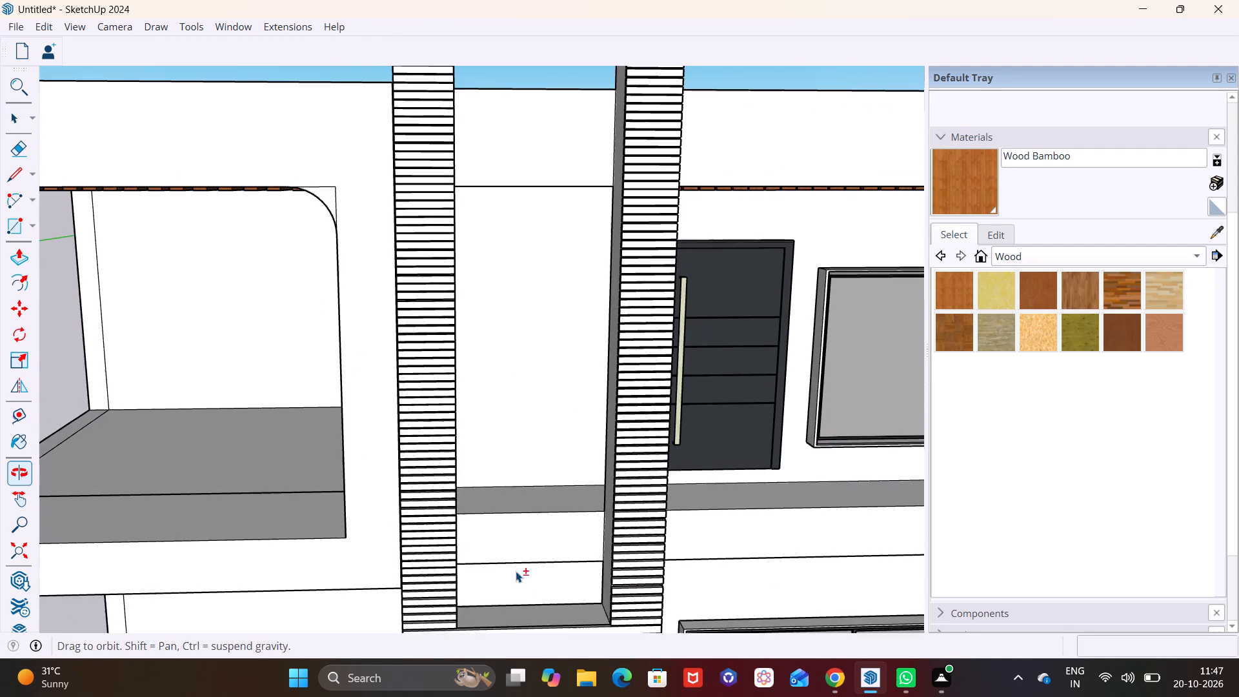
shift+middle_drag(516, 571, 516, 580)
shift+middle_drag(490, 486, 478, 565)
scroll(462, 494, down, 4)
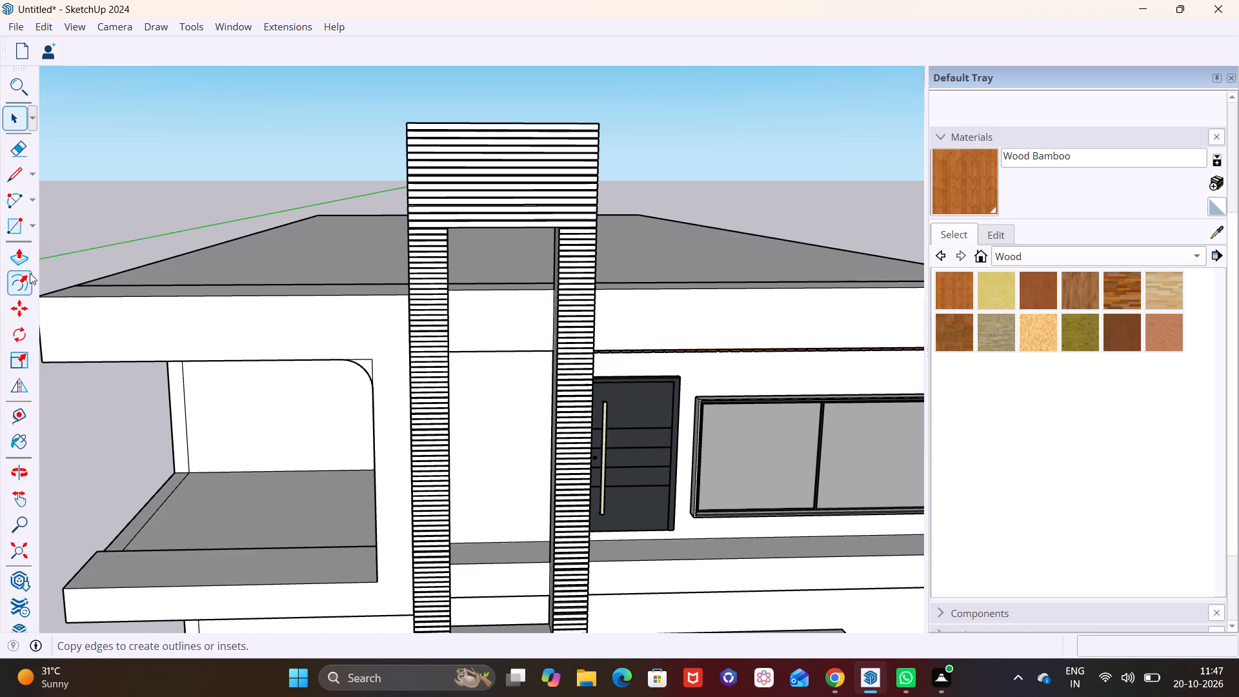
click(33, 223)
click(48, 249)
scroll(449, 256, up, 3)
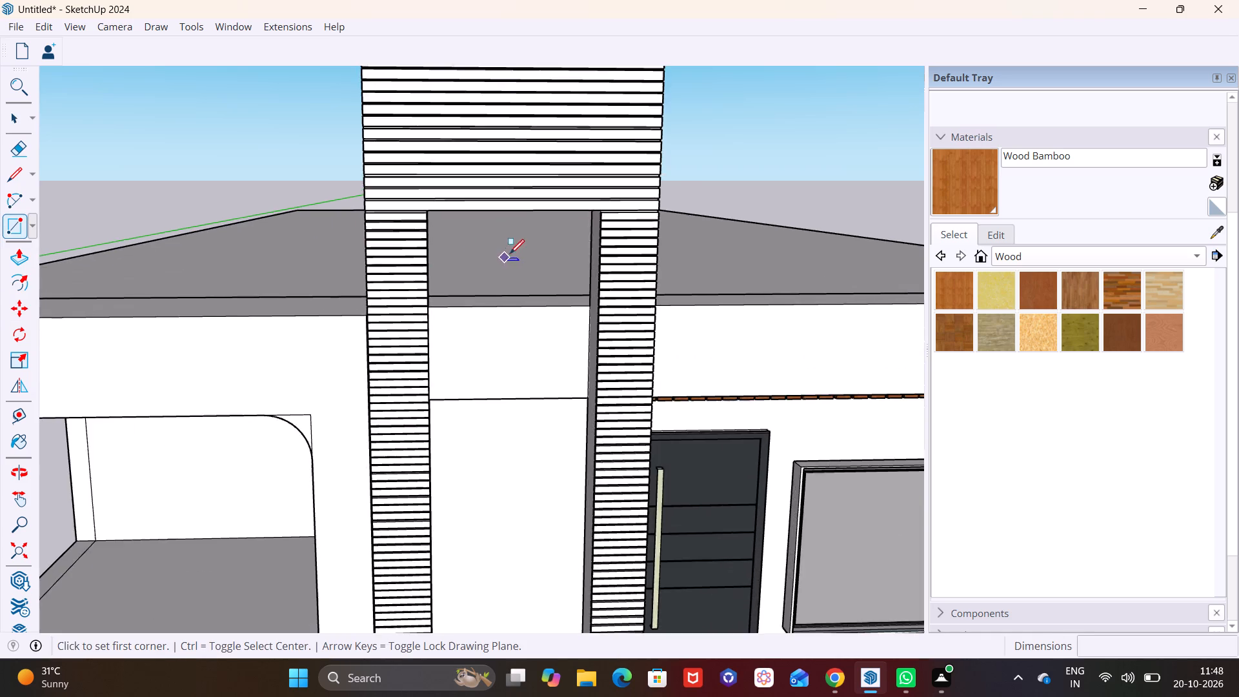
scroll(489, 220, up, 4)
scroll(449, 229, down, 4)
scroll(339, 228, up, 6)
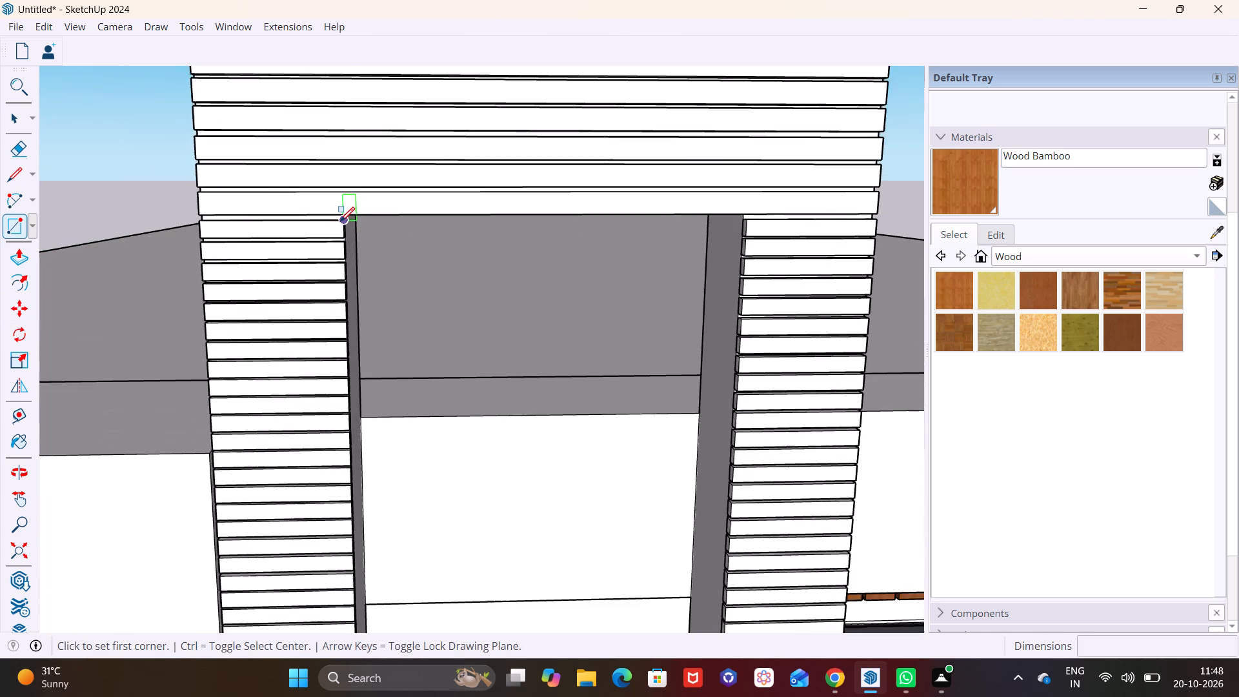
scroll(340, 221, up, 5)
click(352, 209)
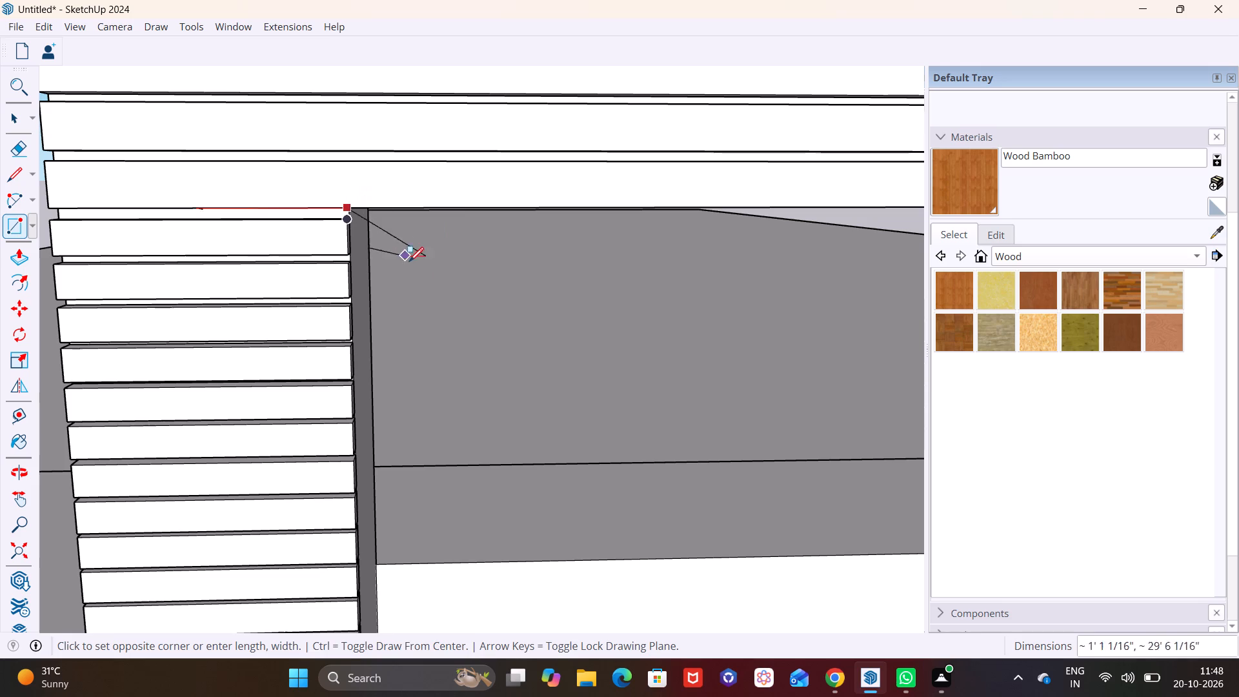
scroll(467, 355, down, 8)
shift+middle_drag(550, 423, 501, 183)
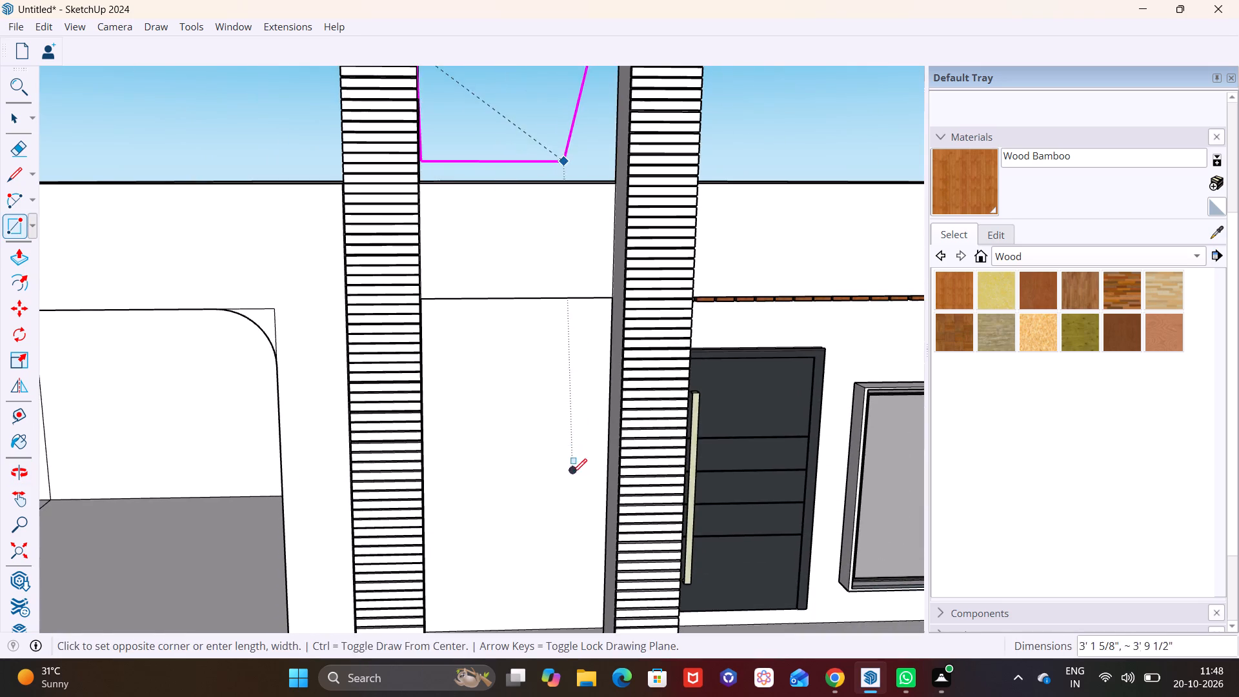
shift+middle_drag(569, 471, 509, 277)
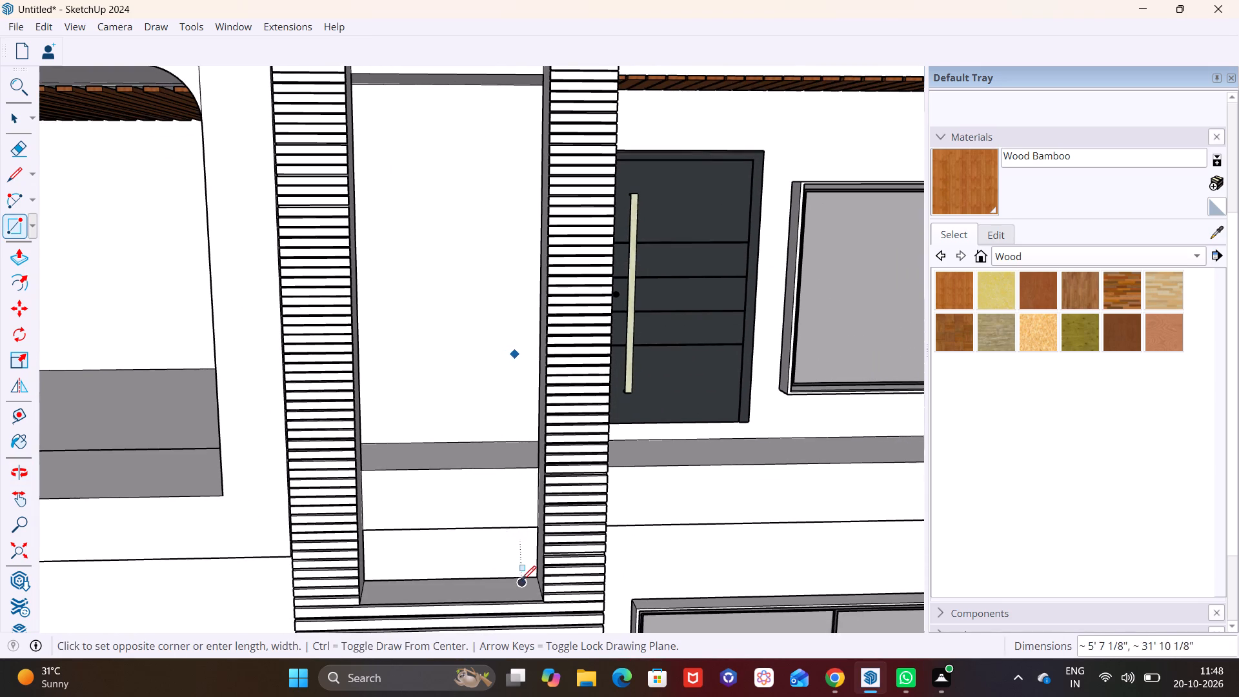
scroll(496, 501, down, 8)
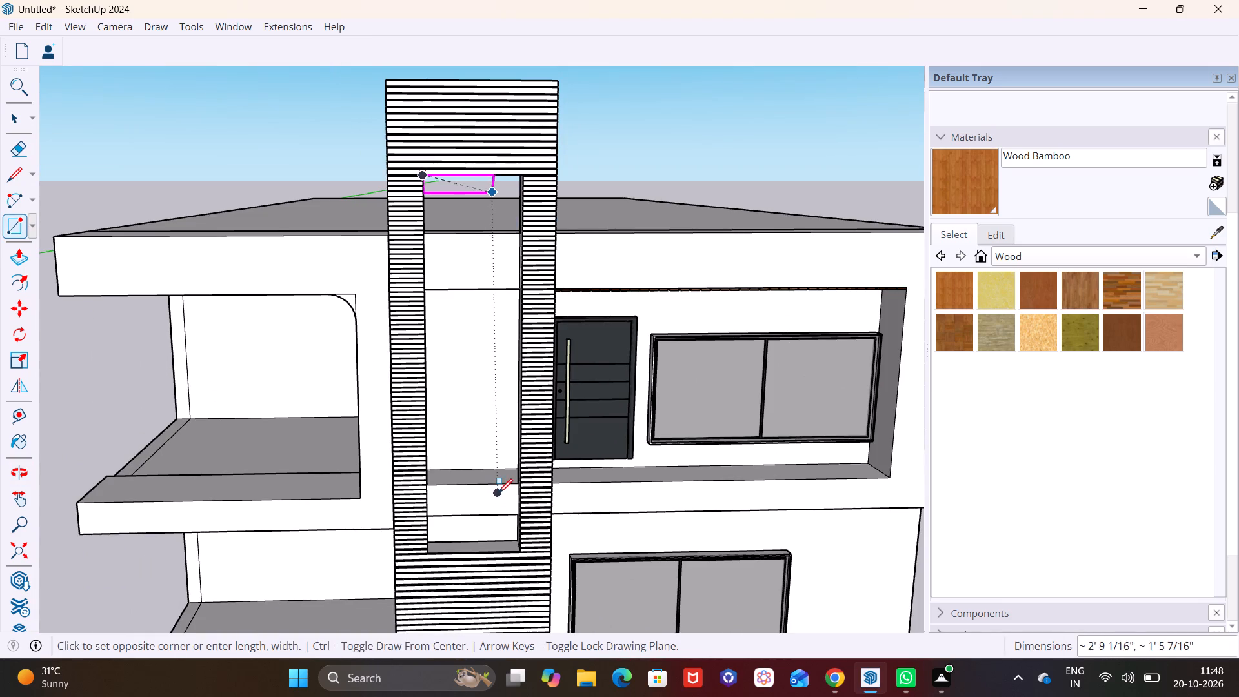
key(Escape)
Draw a rectangle about 3' 10 13/16" by 15' 6 1/4" filling the louvred tower's tall opening, corner to corner.
click(29, 228)
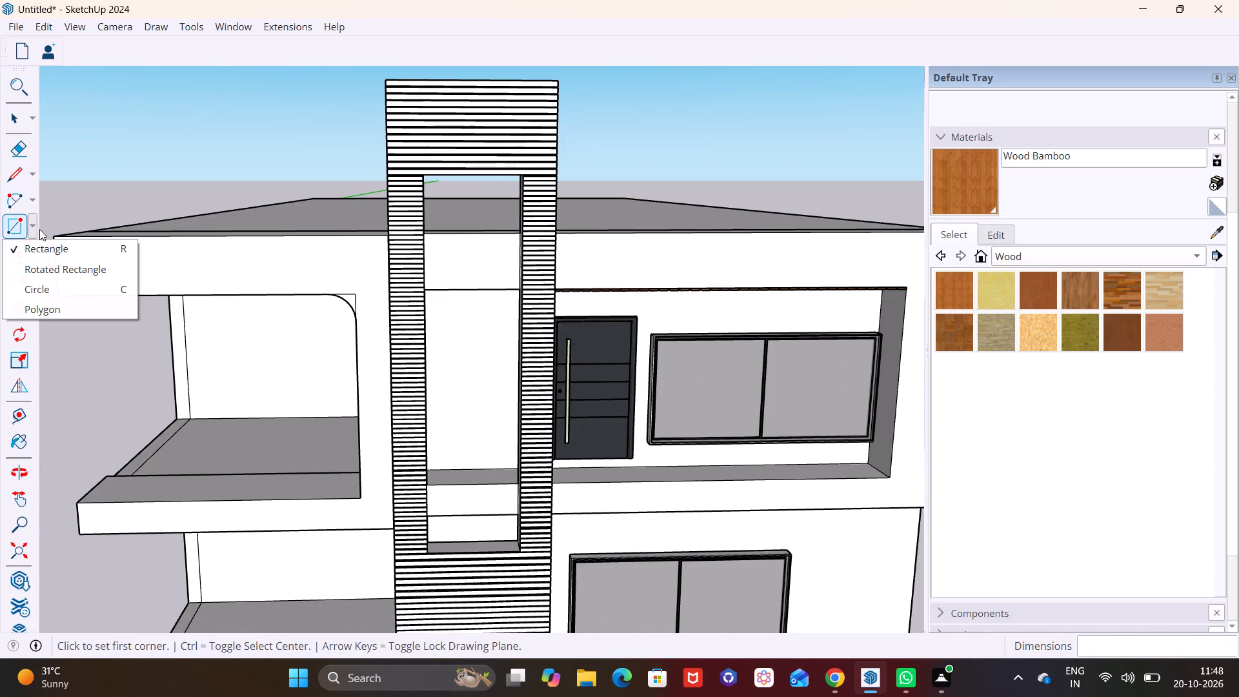
click(50, 243)
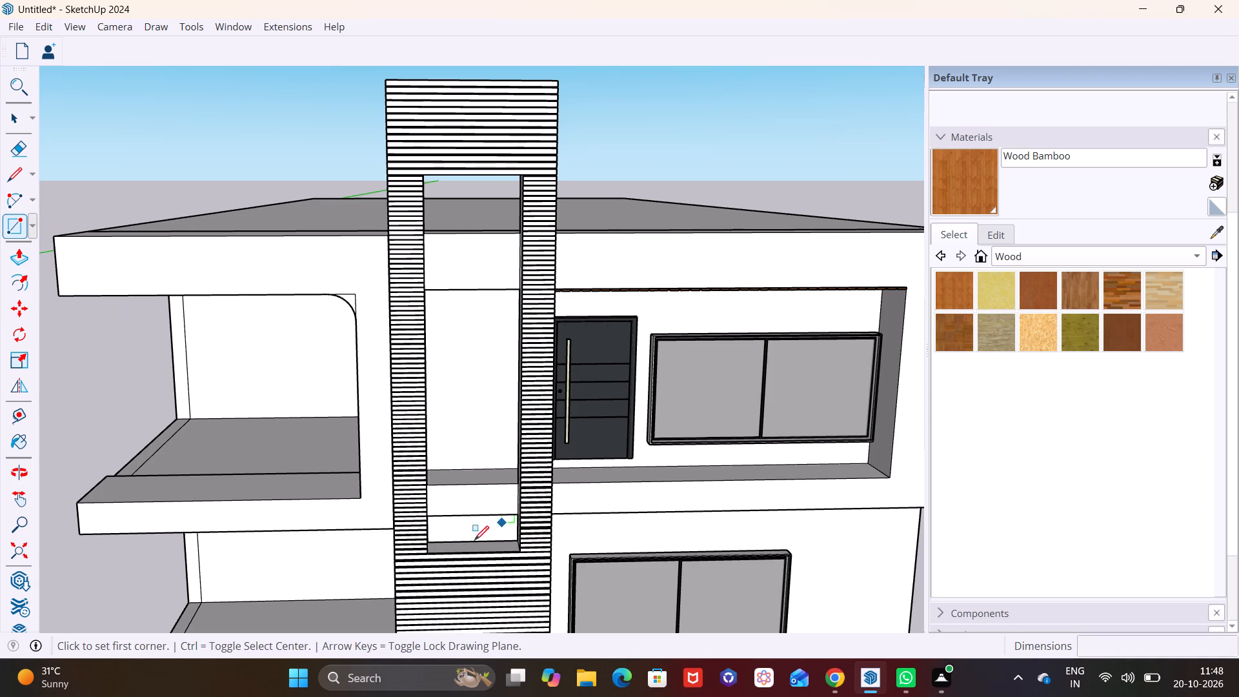
click(432, 552)
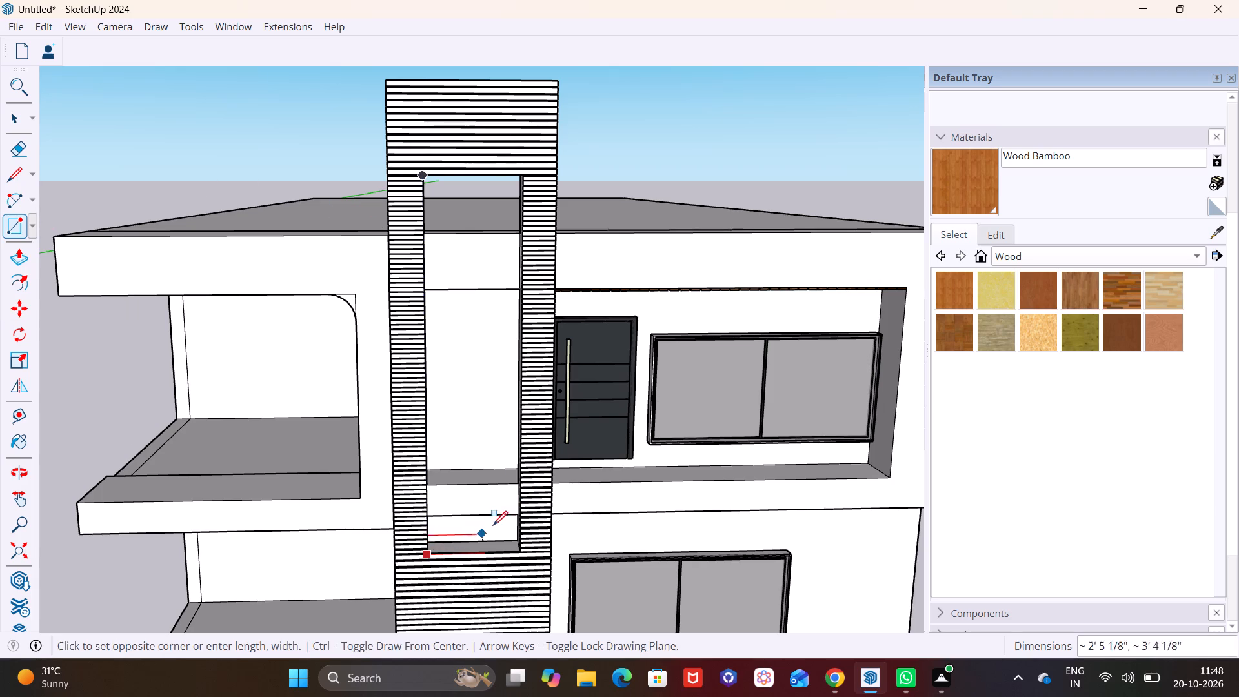
click(523, 177)
key(space)
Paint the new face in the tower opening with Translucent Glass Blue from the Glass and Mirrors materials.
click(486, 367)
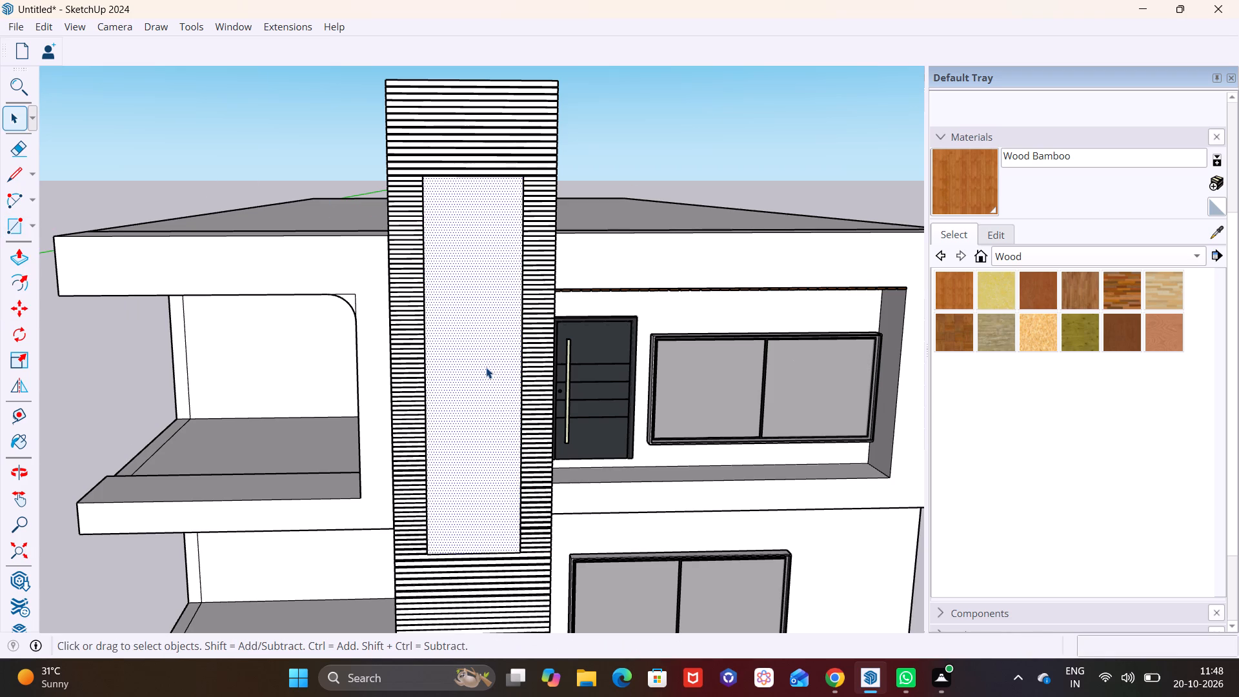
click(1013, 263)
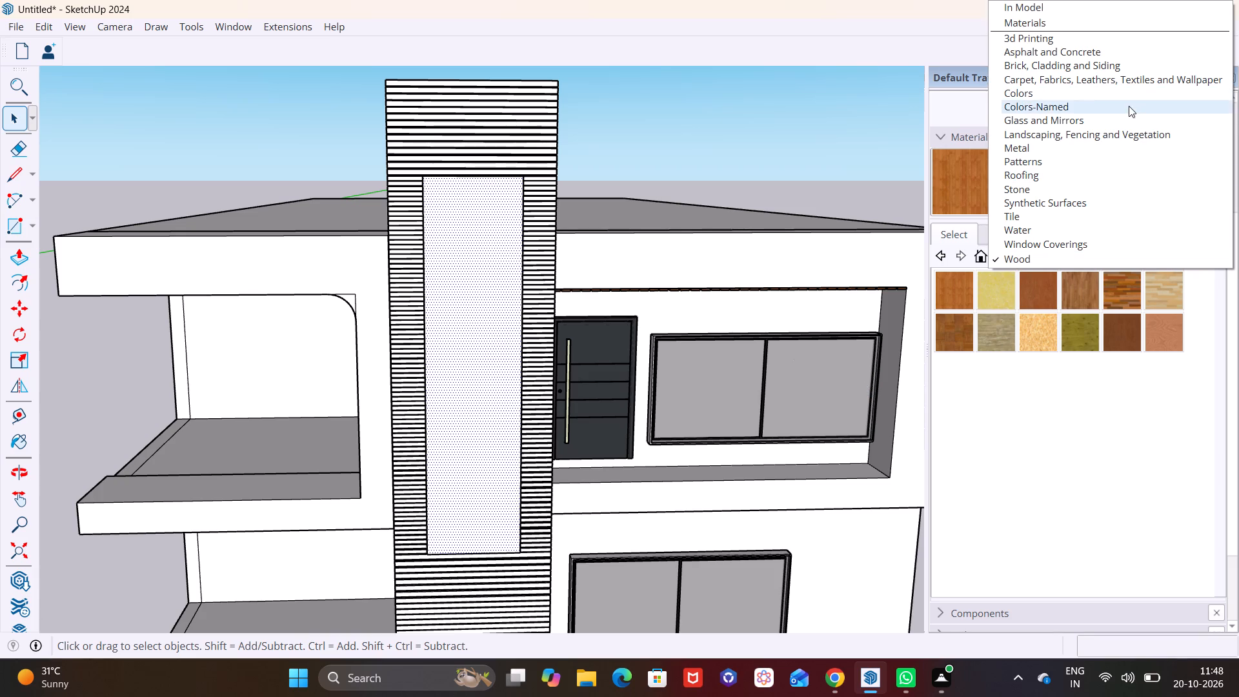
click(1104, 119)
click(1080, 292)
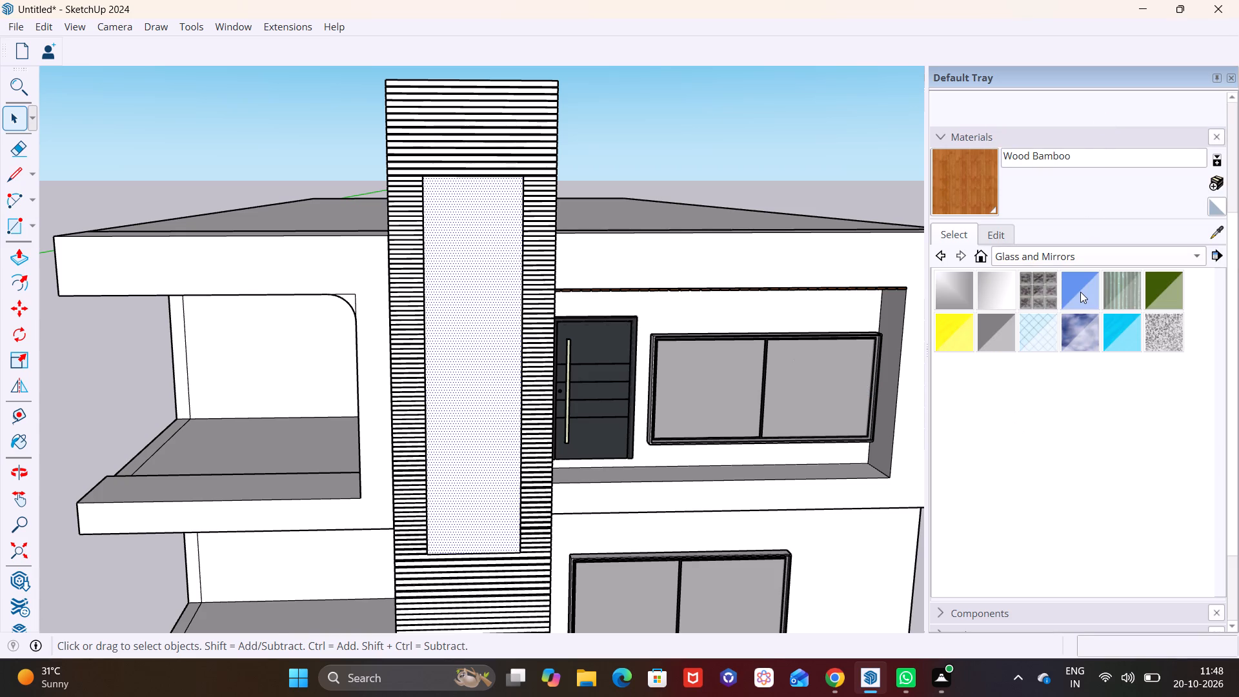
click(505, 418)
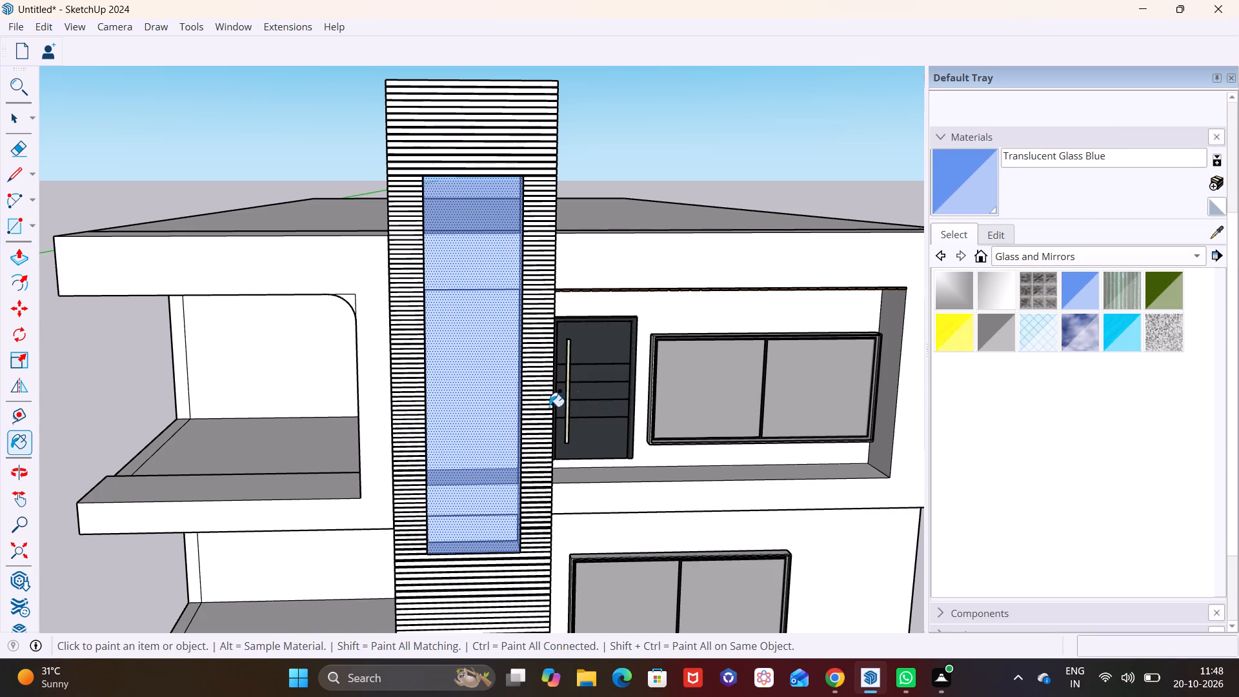
Paint the tower opening's face with Translucent Glass Gray.
click(989, 329)
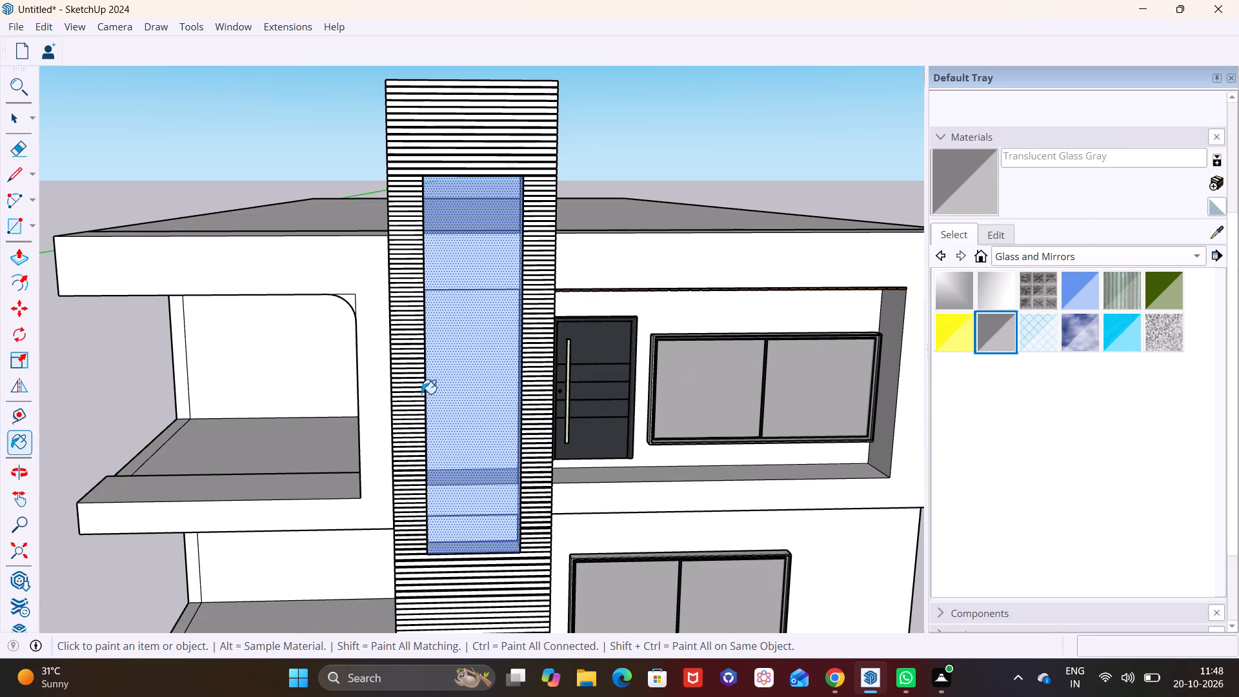
click(479, 391)
key(space)
click(992, 481)
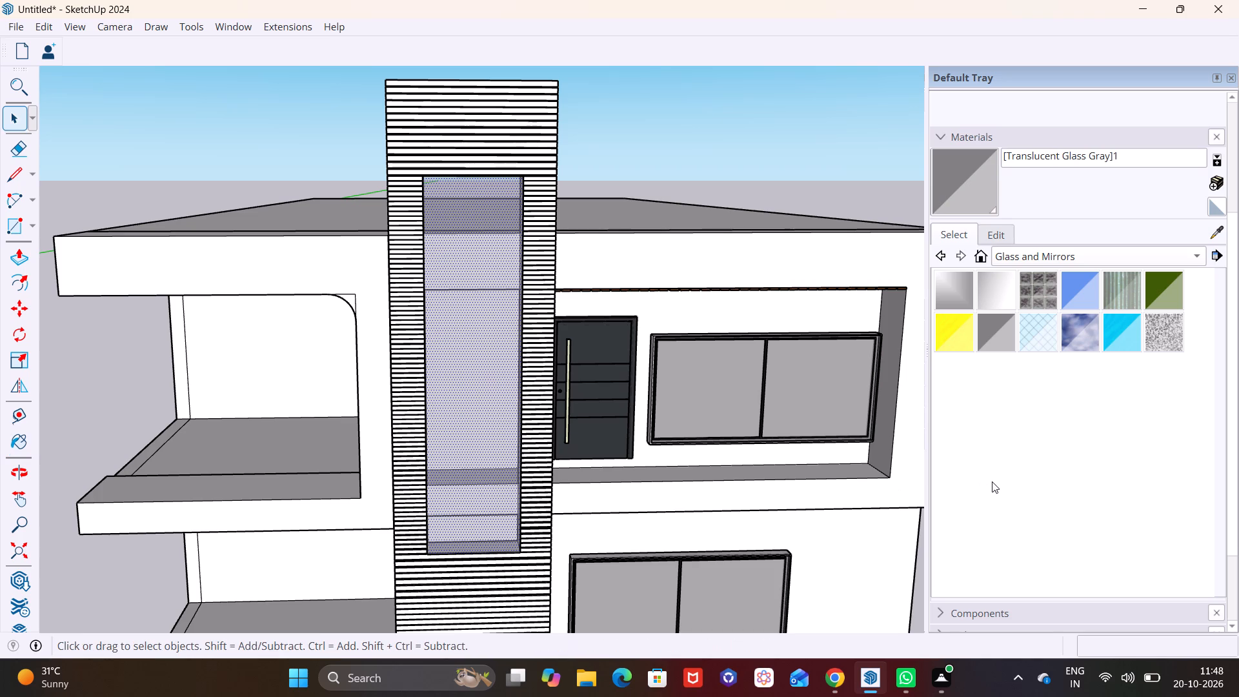
Undo both glass paints and the rectangle that filled the louvred tower's opening.
click(838, 198)
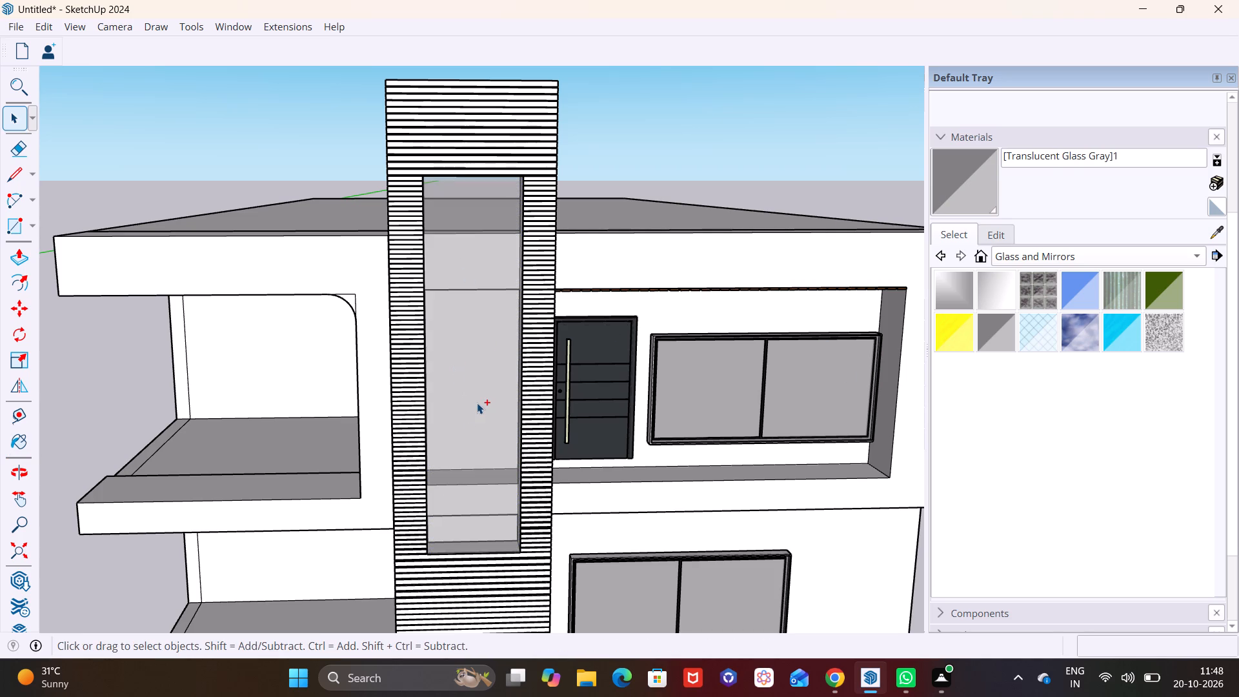
key(ctrl+z)
key(ctrl+z)
key(ctrl+z)
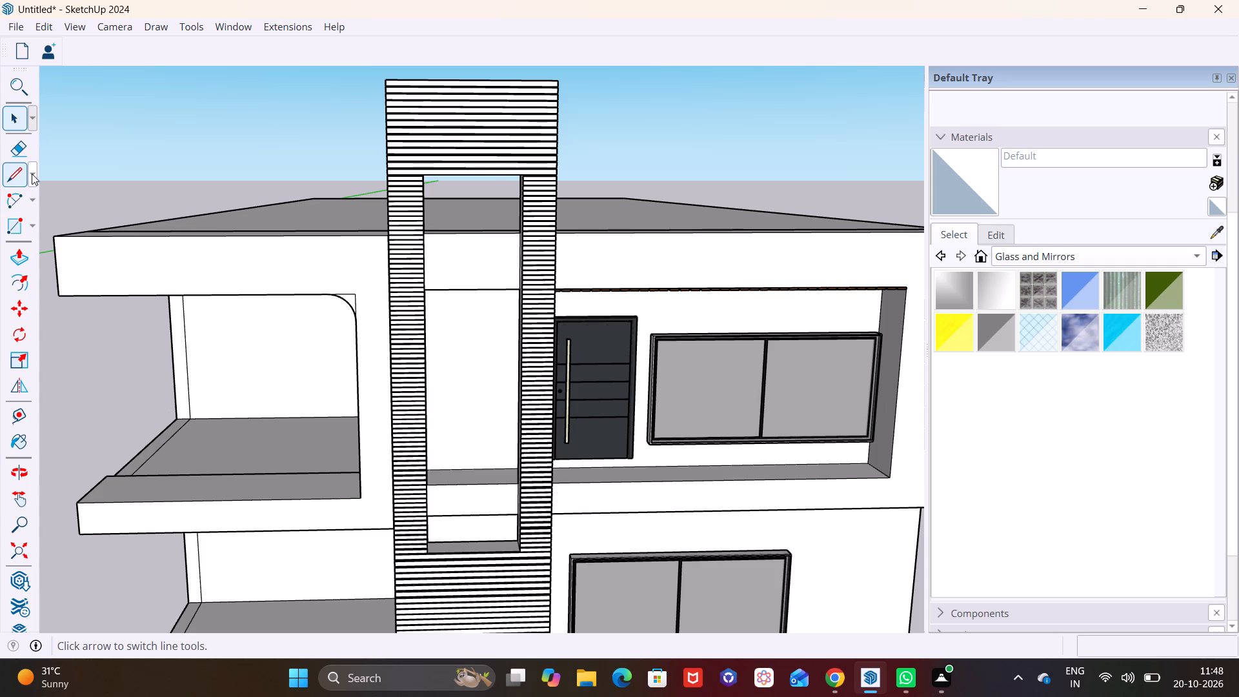
Draw a small rectangle about 2 7/8" by 4 1/8" on the tower opening's sill, against its back edge near mid-width.
click(37, 222)
click(34, 228)
click(46, 253)
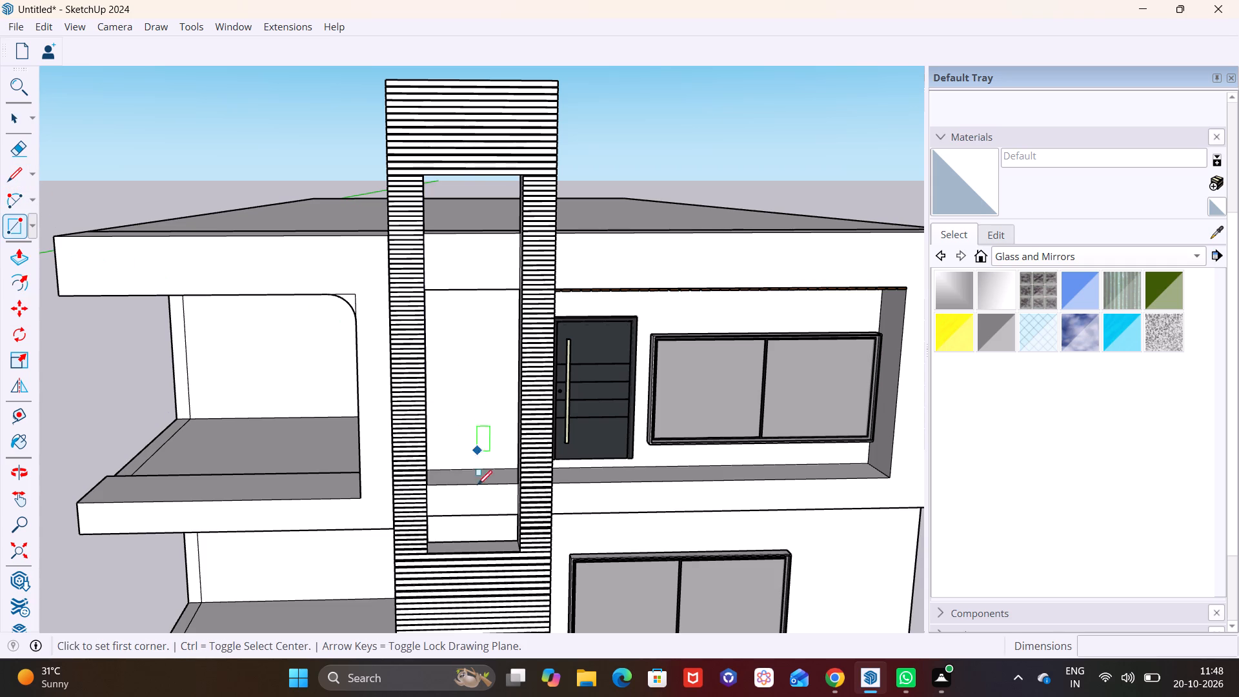
middle_drag(428, 531, 422, 579)
scroll(470, 561, up, 2)
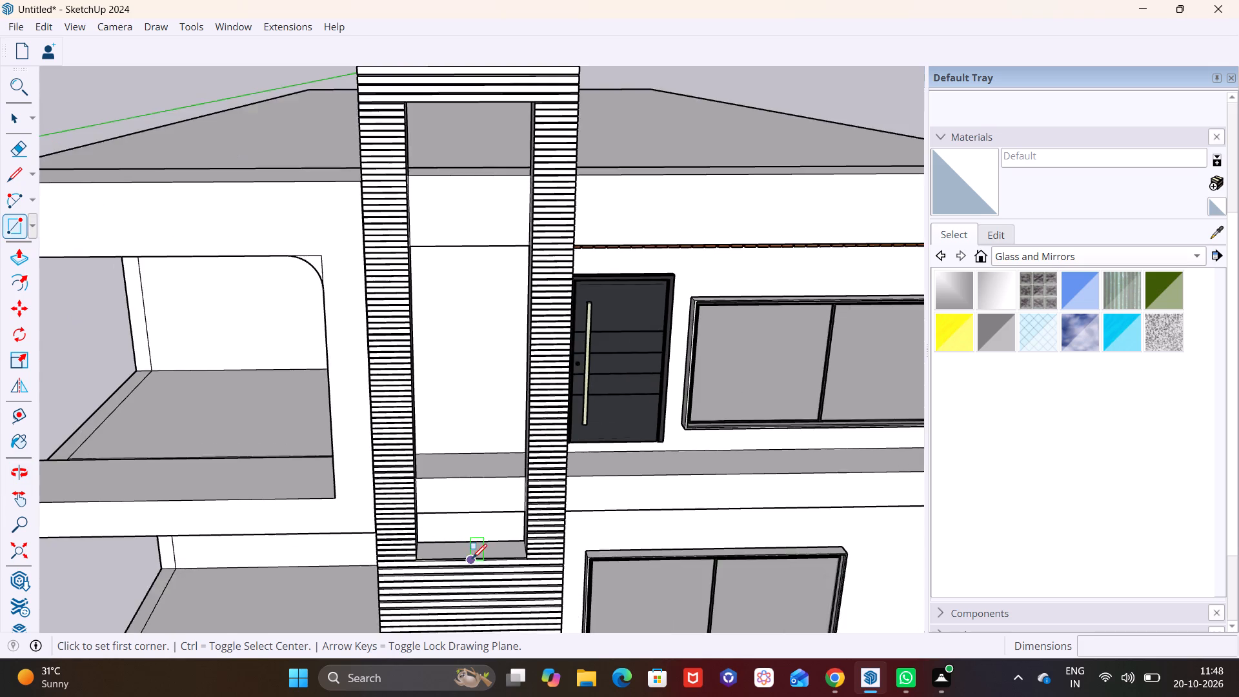
scroll(472, 558, up, 2)
middle_drag(478, 556, 440, 538)
scroll(426, 526, up, 8)
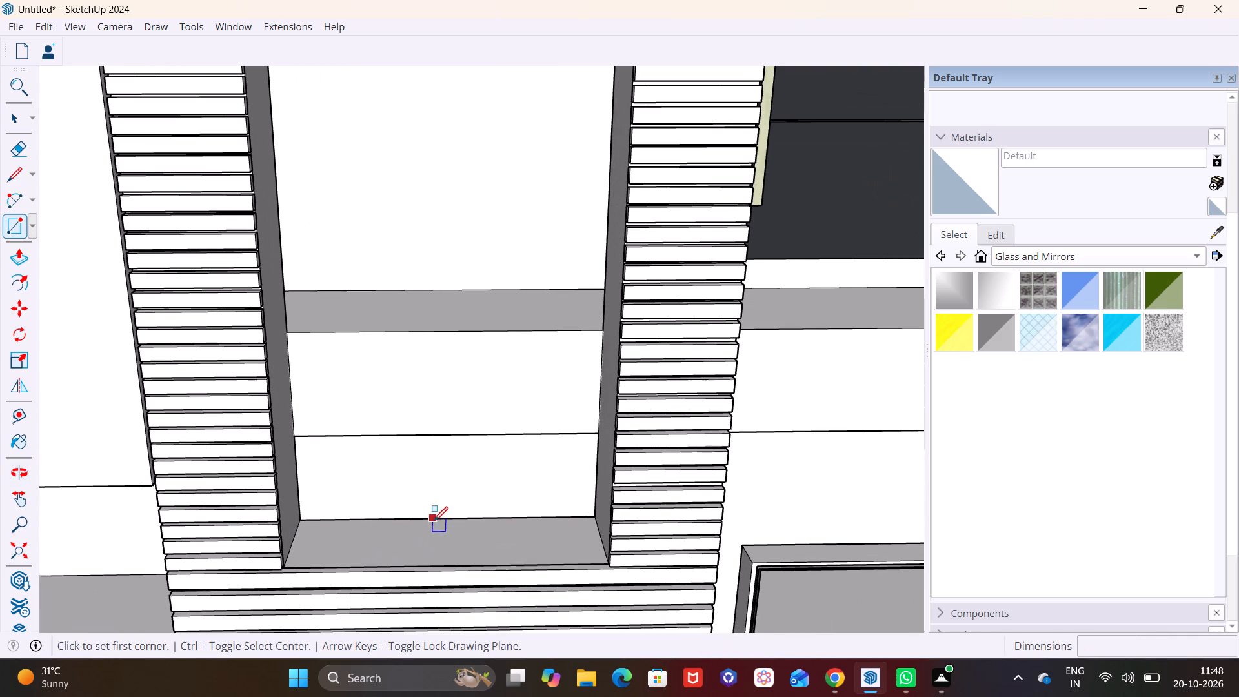
click(430, 518)
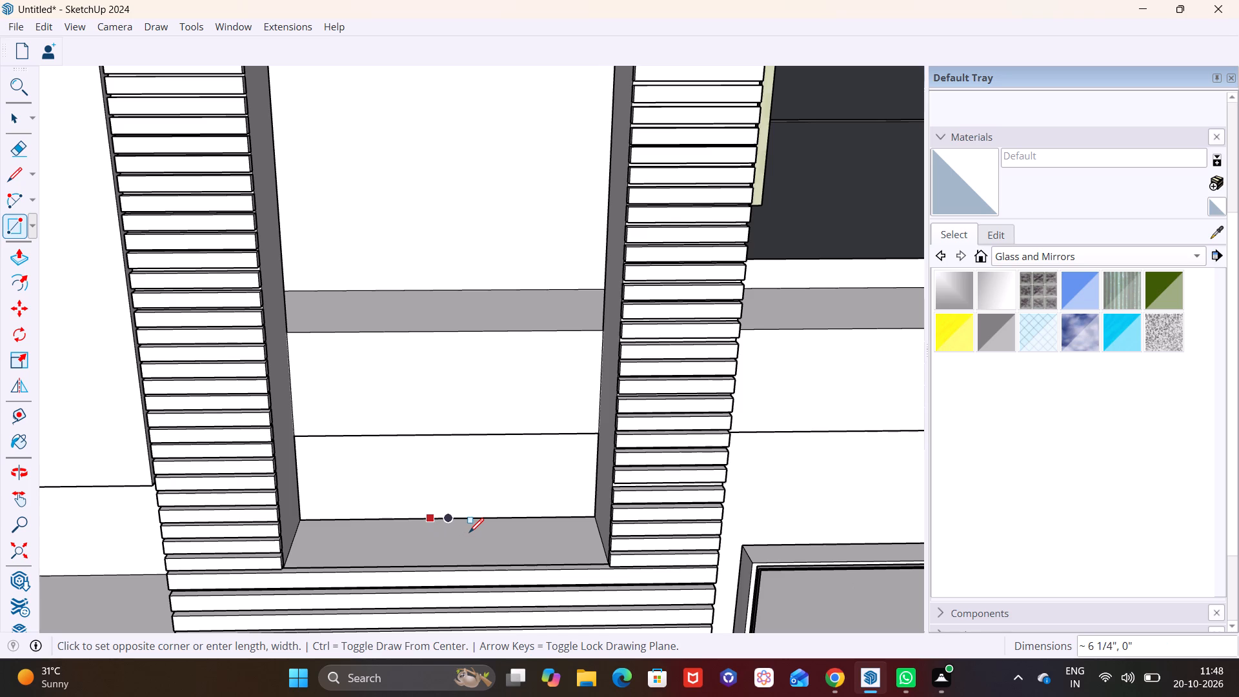
scroll(468, 532, up, 6)
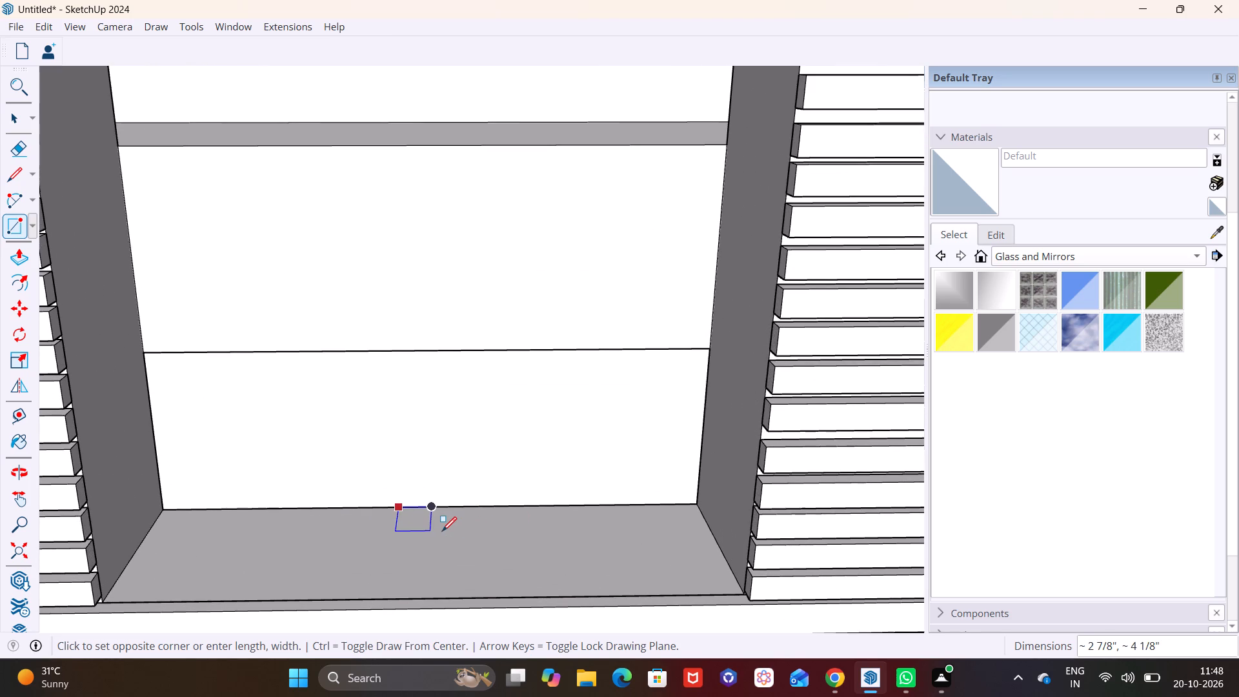
click(442, 531)
Push/Pull the small sill rectangle up about 15' 7 9/16" to the top of the tower opening as a vertical mullion.
key(space)
click(423, 514)
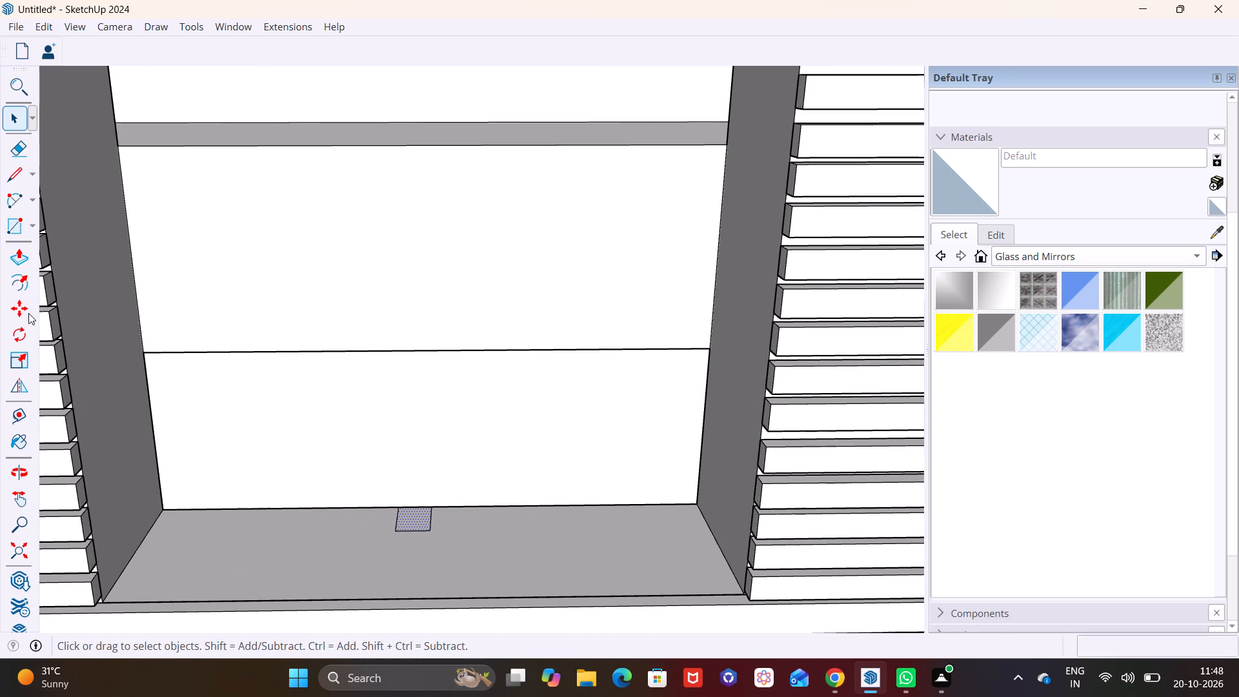
click(18, 263)
drag(418, 519, 418, 510)
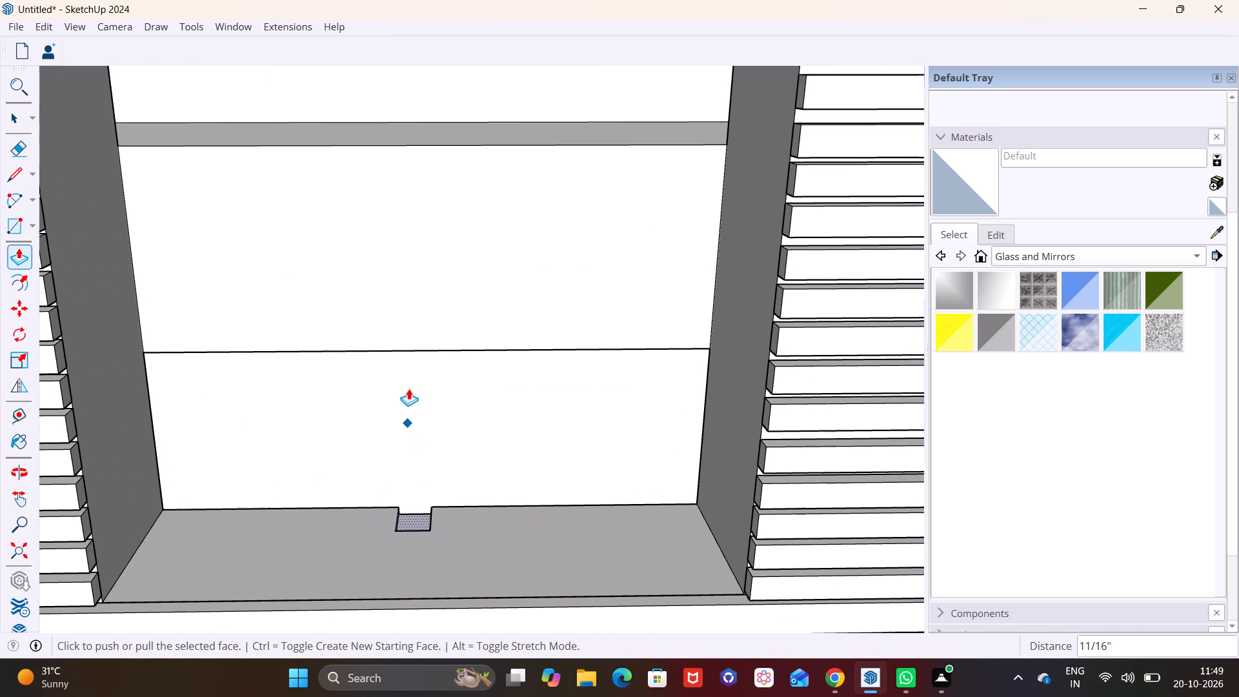
click(412, 521)
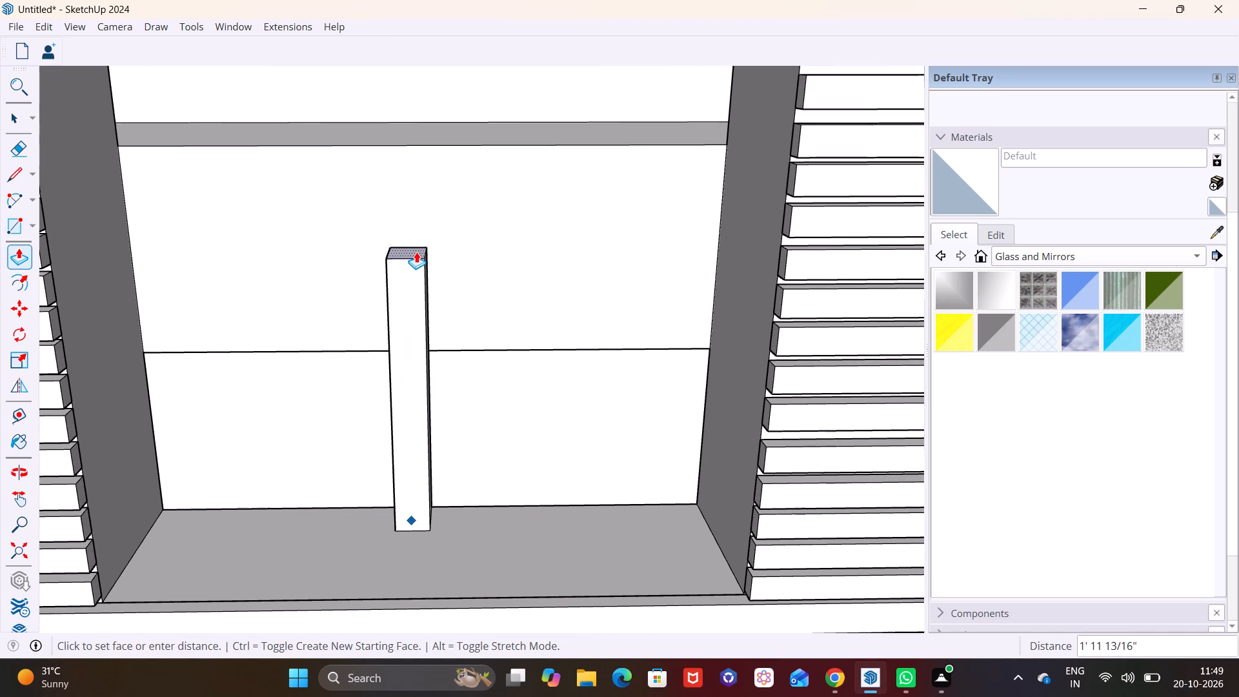
scroll(416, 252, down, 12)
shift+middle_drag(415, 258, 418, 554)
shift+scroll(418, 554, up, 1)
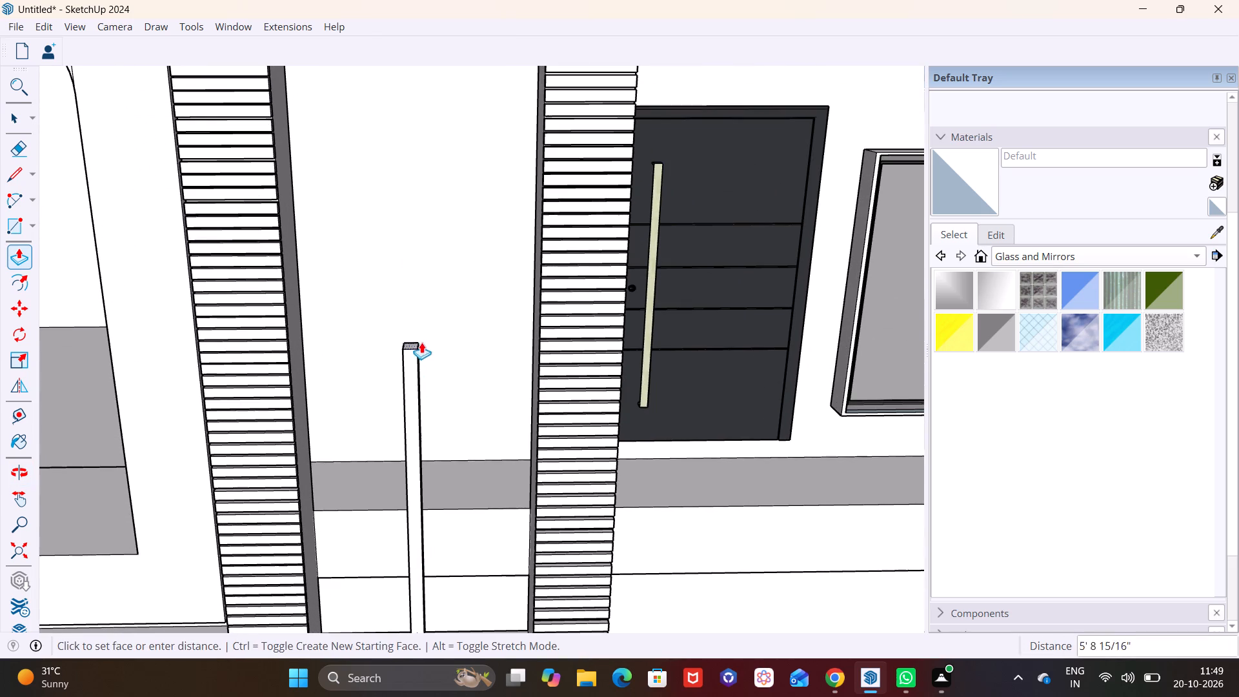
shift+scroll(416, 229, down, 4)
shift+middle_drag(438, 272, 428, 384)
scroll(427, 241, down, 3)
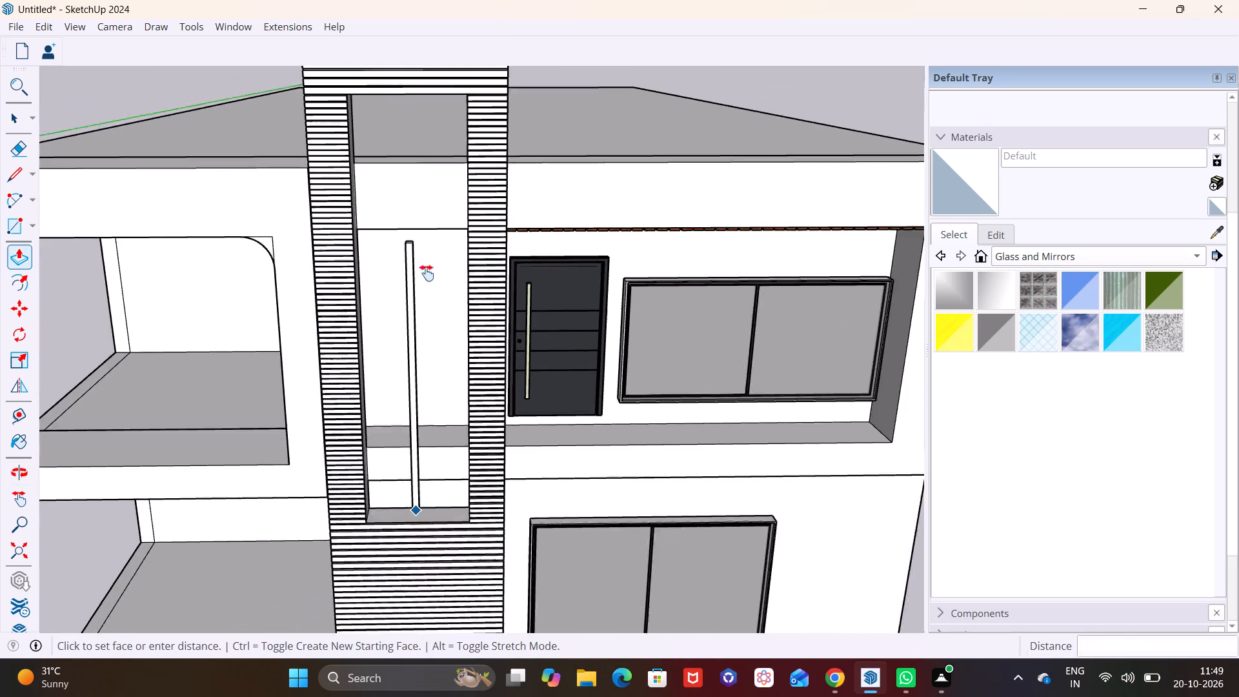
scroll(427, 273, down, 1)
shift+middle_drag(427, 268, 425, 382)
click(409, 228)
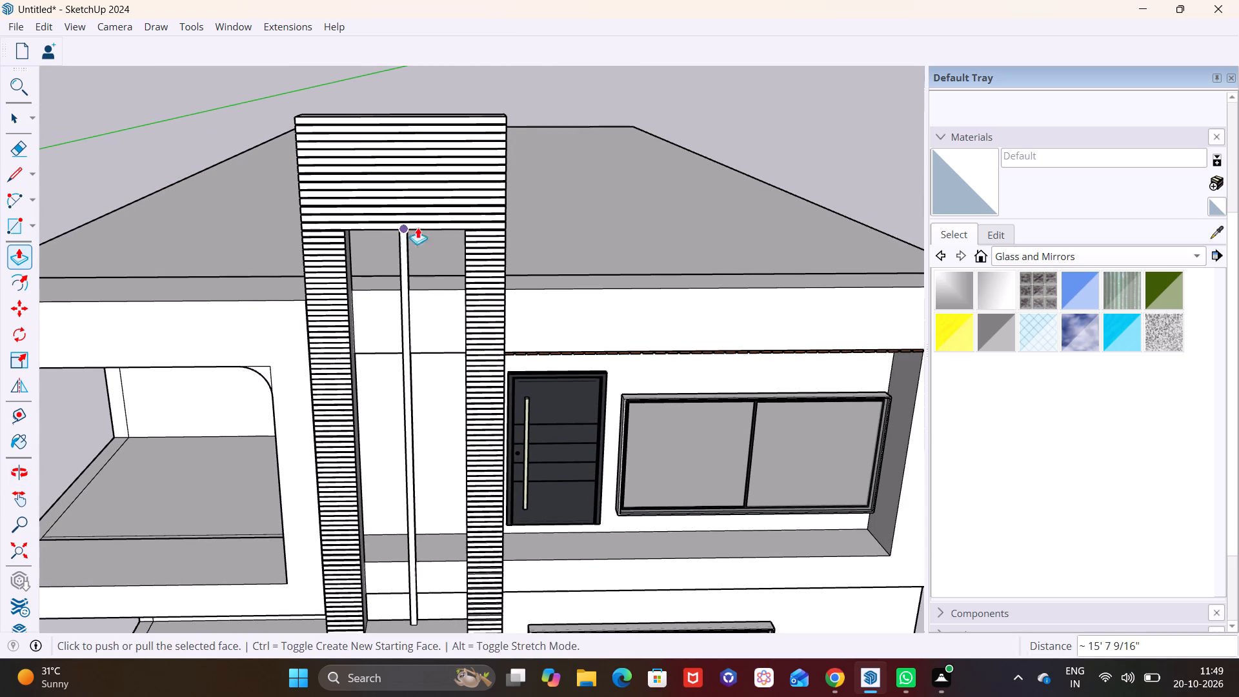
key(space)
Draw a 6 1/4" by 6 1/4" square on the opening's inner side face farther from the door, at about door mid-height.
middle_drag(439, 418, 448, 325)
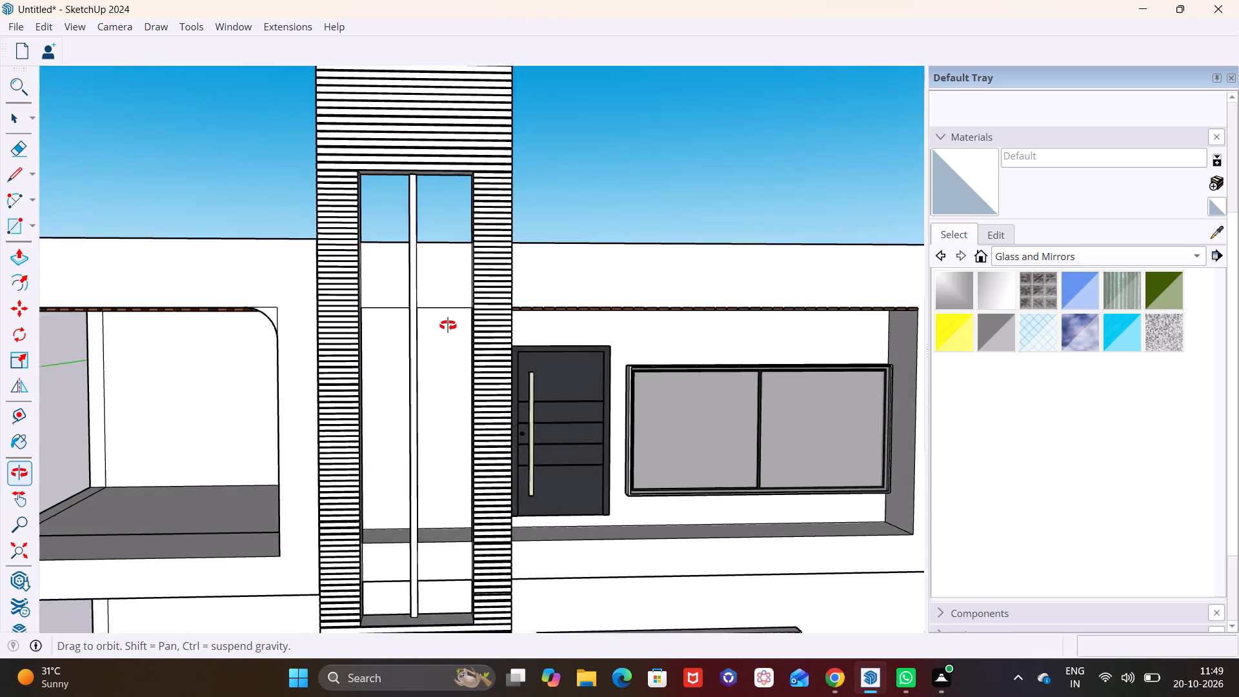
middle_drag(448, 325, 408, 350)
shift+middle_drag(379, 429, 390, 361)
scroll(356, 418, up, 2)
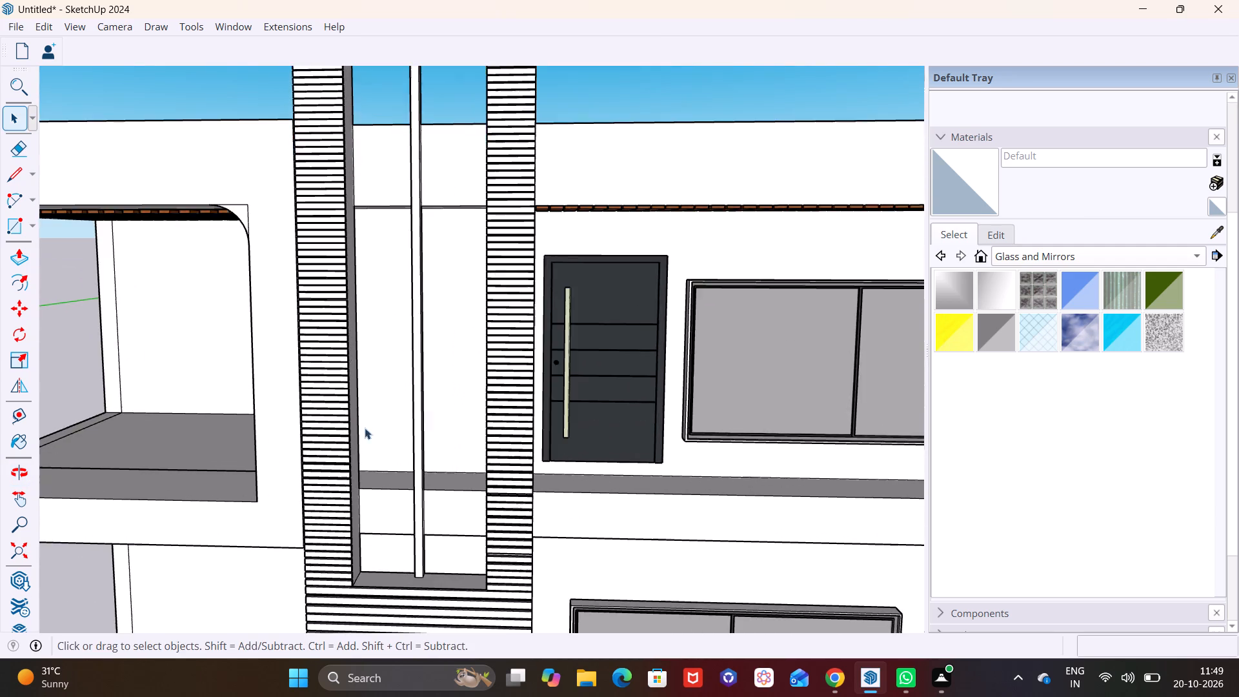
scroll(403, 480, up, 2)
middle_drag(399, 480, 325, 501)
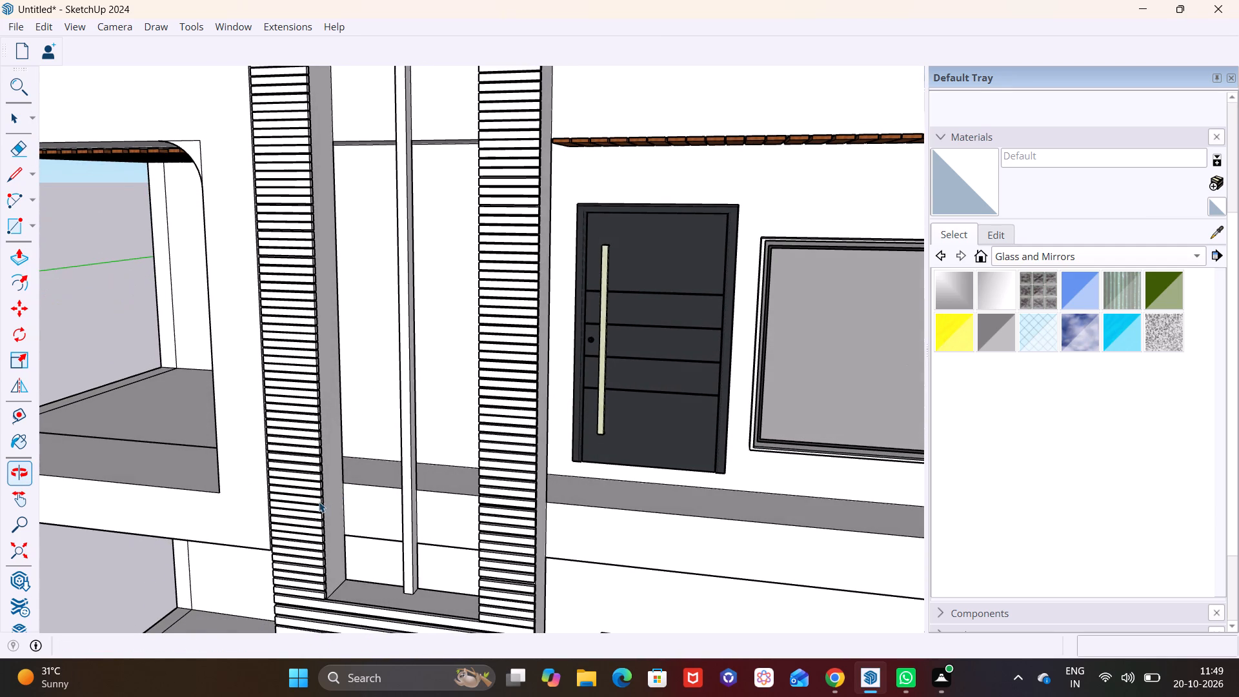
click(34, 228)
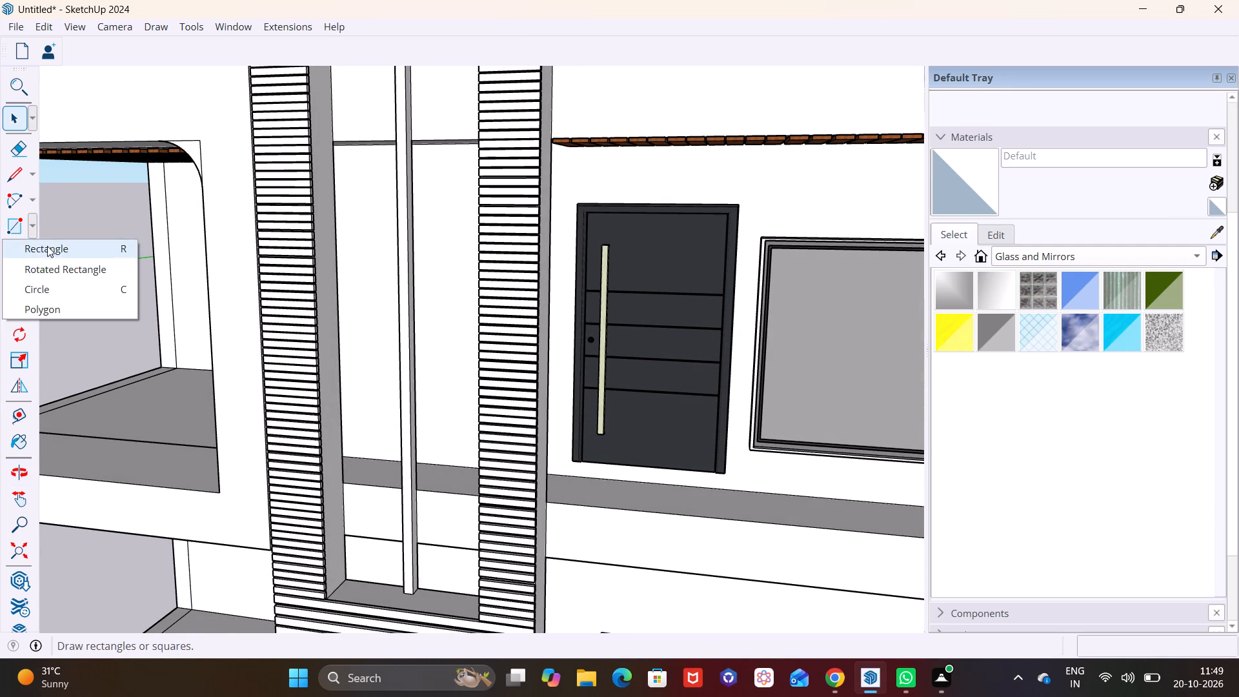
click(48, 249)
middle_drag(337, 373, 295, 373)
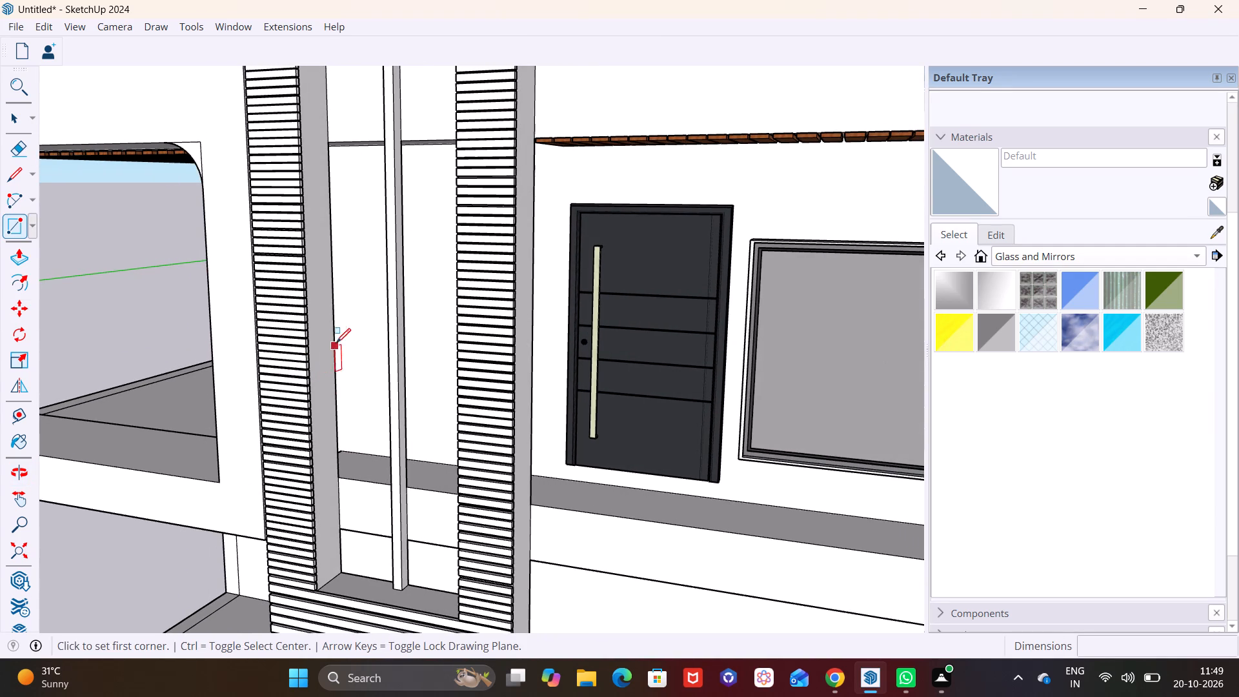
click(335, 336)
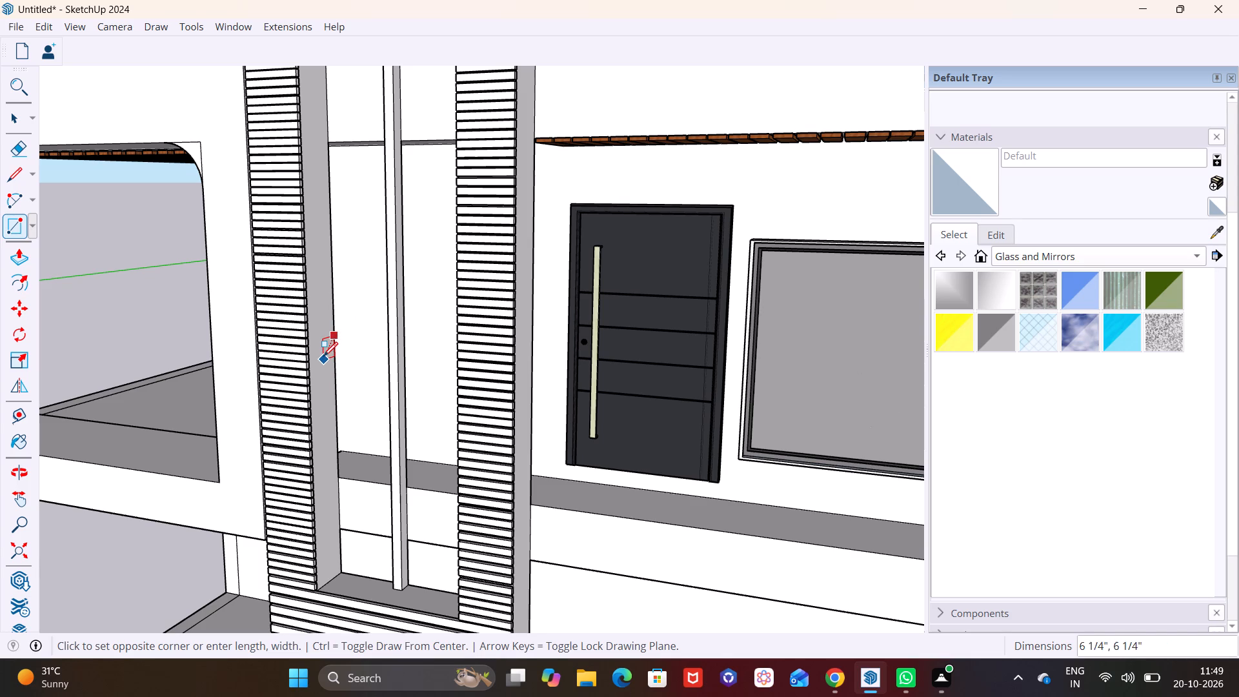
click(323, 358)
key(space)
key(space)
Push/Pull the square about 3' 11 1/8" across the tower opening to form a horizontal crossbar.
click(328, 348)
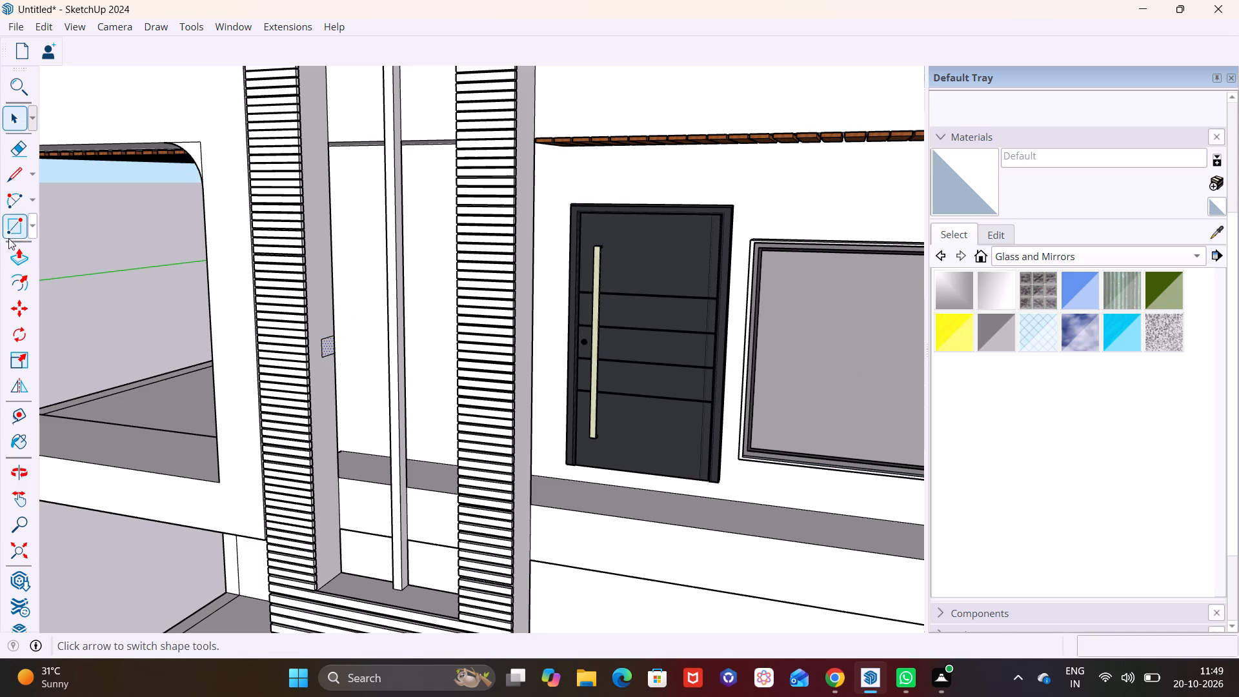
click(19, 250)
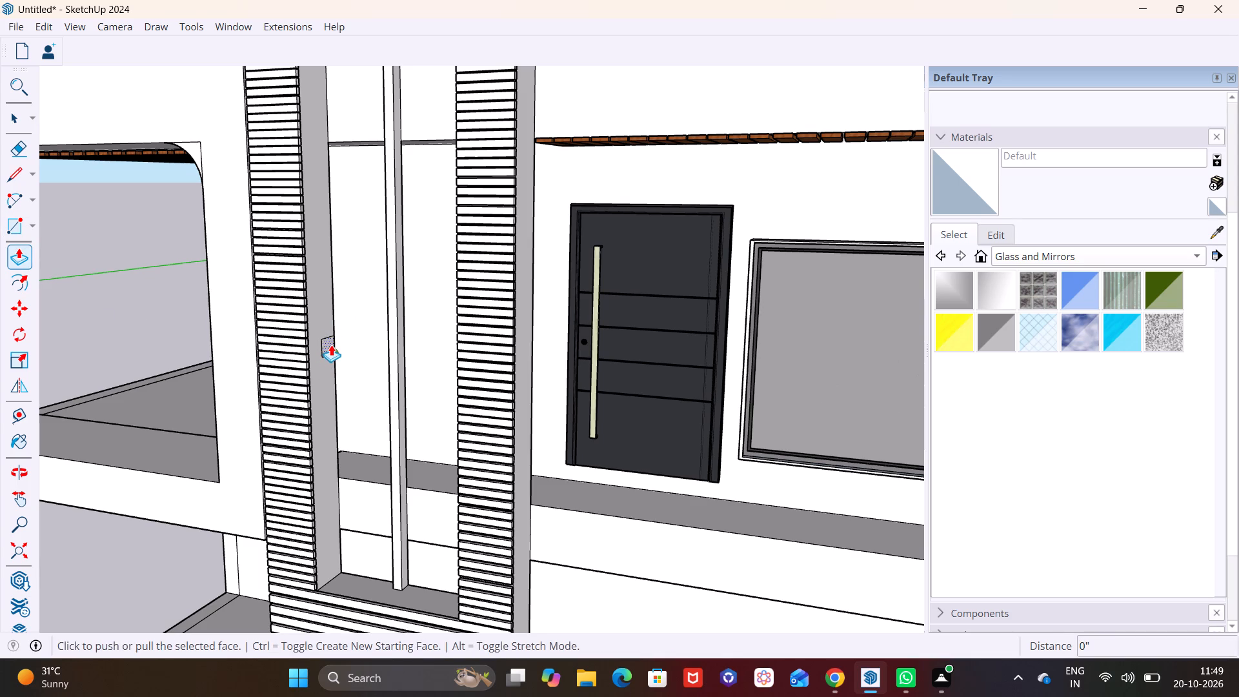
click(331, 345)
click(328, 345)
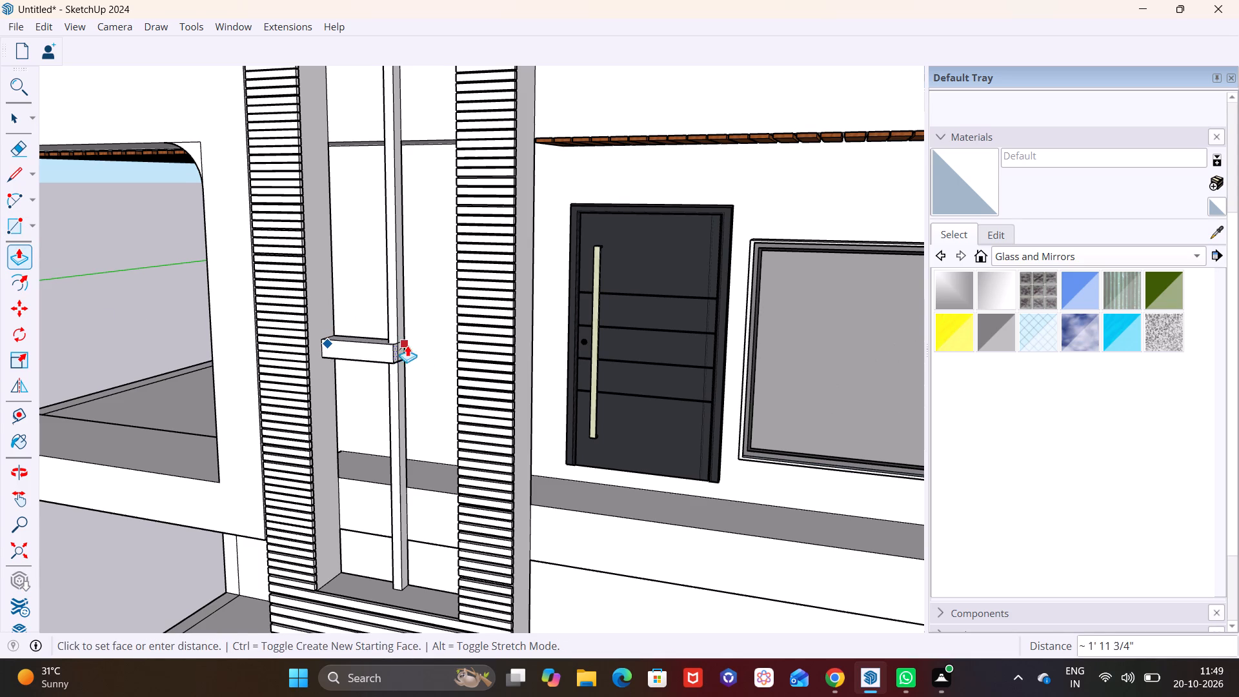
scroll(424, 351, down, 2)
middle_drag(439, 355, 604, 379)
click(548, 376)
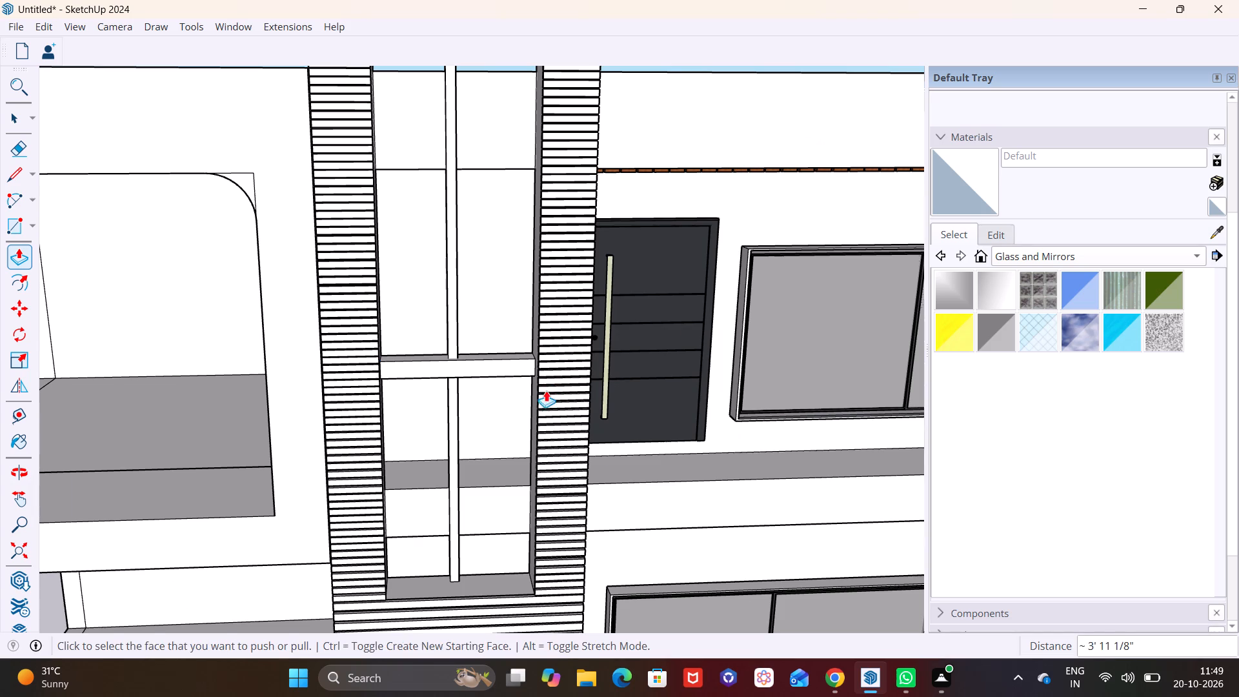
Draw a second small rectangle on the same inner side face, above the crossbar and slightly above the door's top.
scroll(470, 403, down, 4)
shift+middle_drag(472, 379, 388, 507)
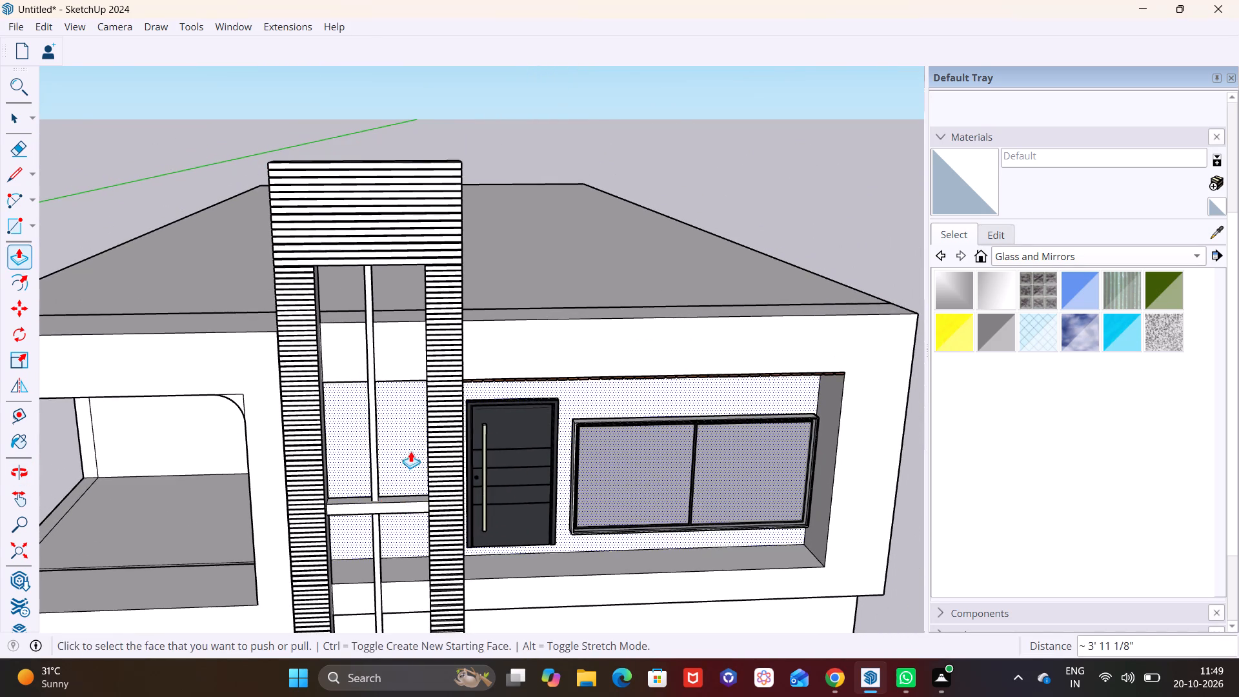
middle_drag(392, 445, 354, 411)
scroll(321, 353, up, 5)
middle_drag(297, 377, 239, 365)
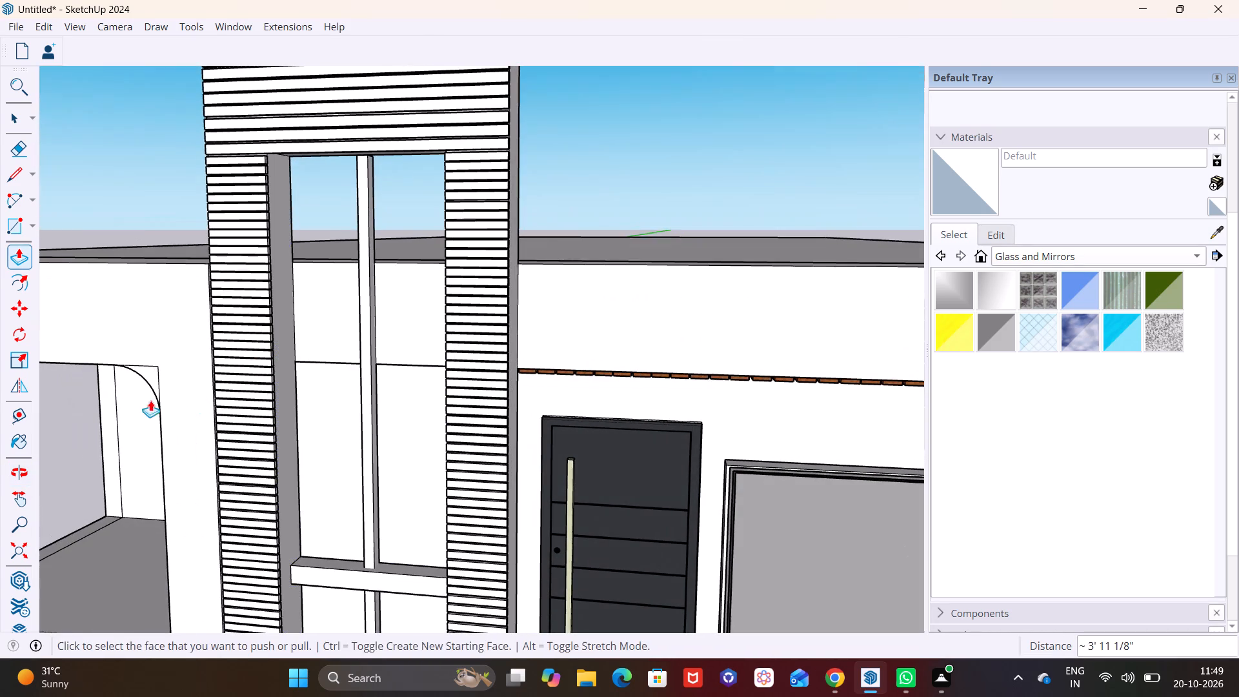
click(37, 223)
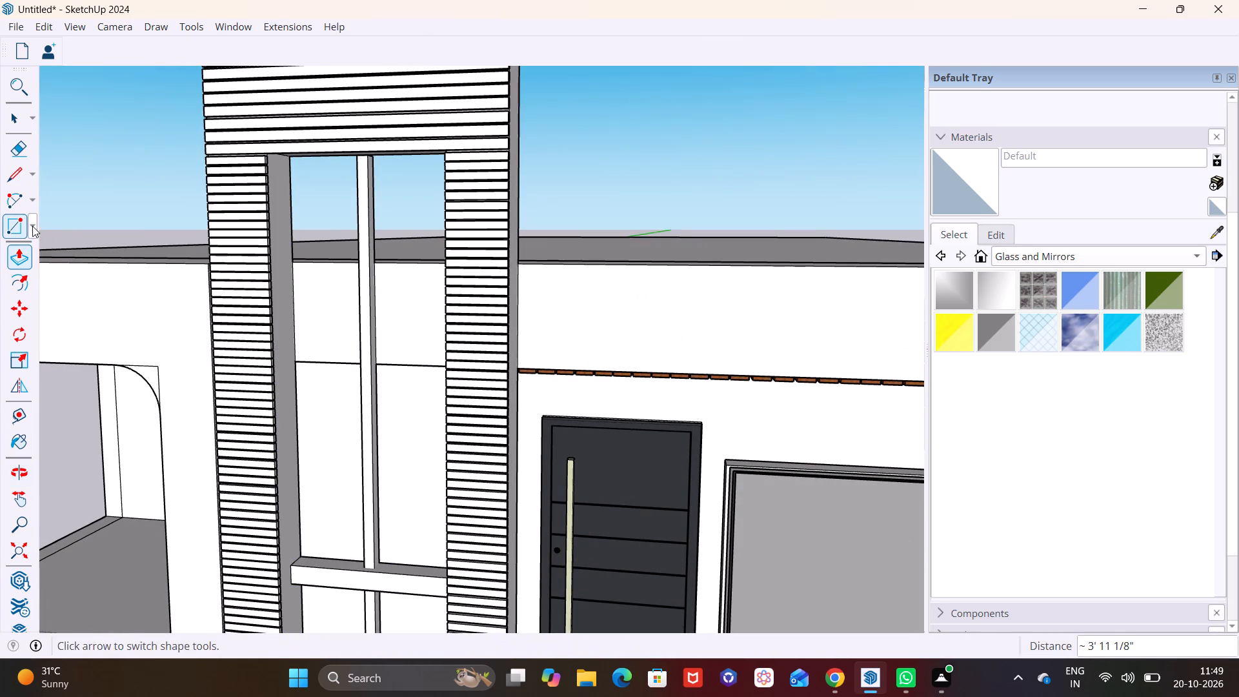
click(32, 225)
click(40, 248)
scroll(316, 371, up, 6)
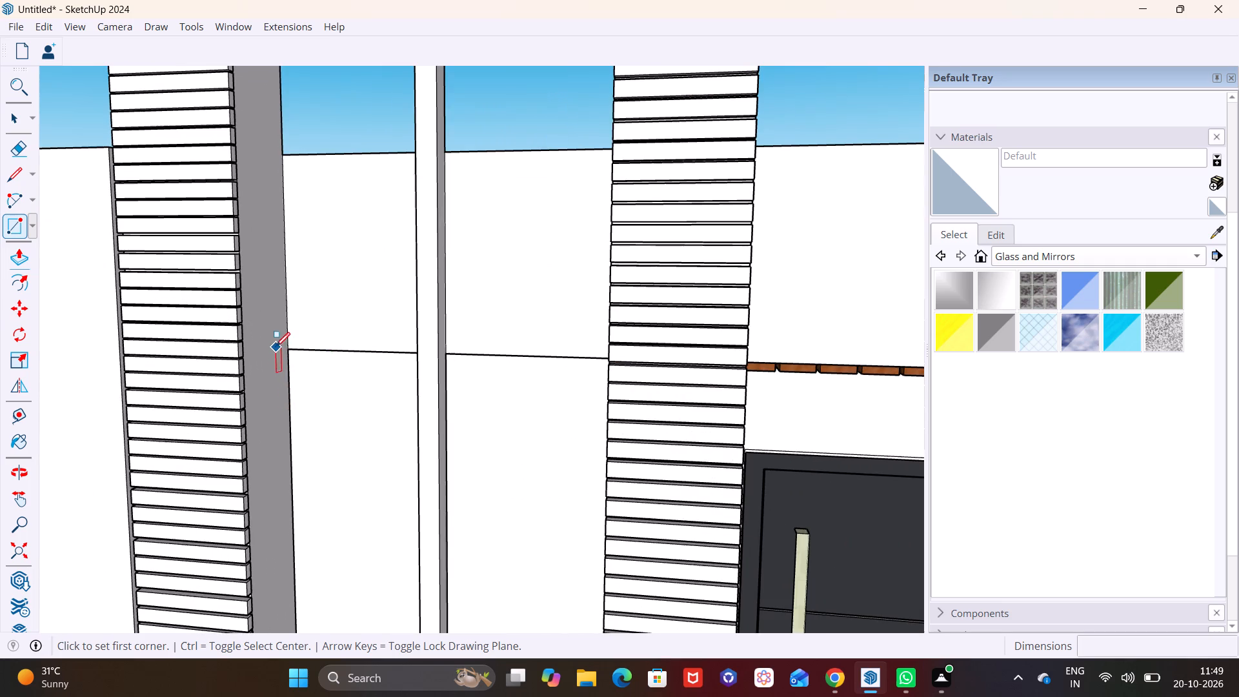
click(288, 346)
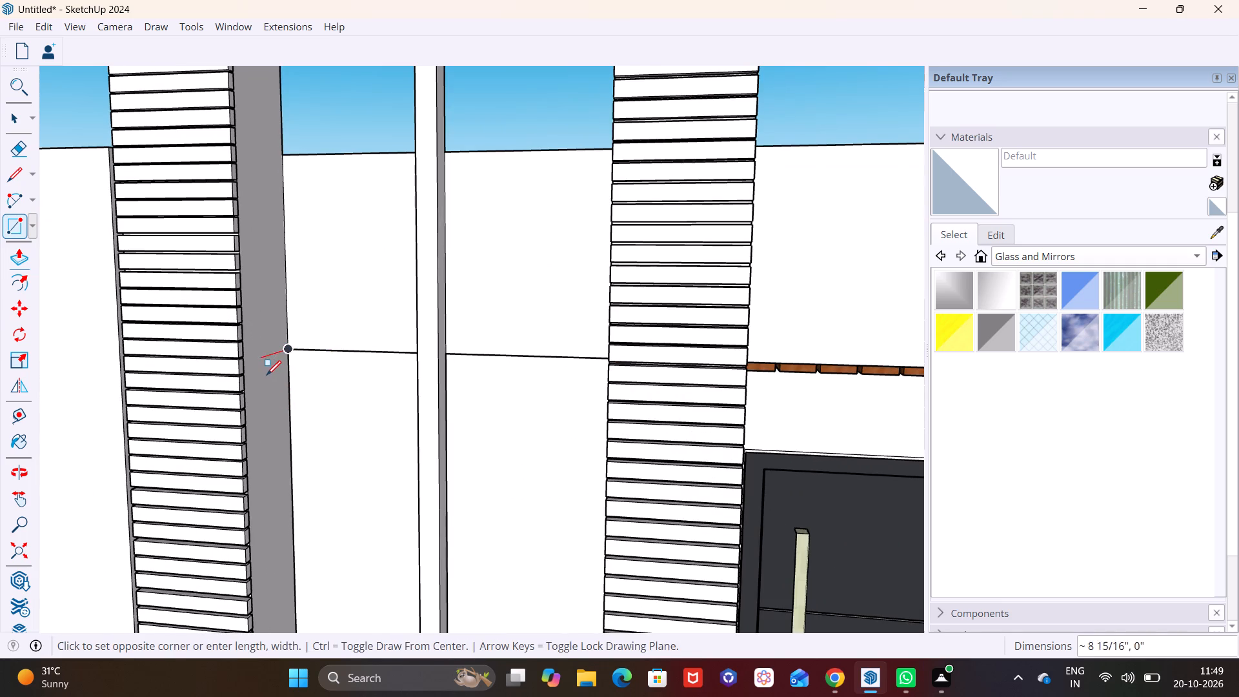
click(265, 379)
key(space)
Push/Pull the upper rectangle 3' 11 5/8" across the tower opening to form a second crossbar.
click(276, 374)
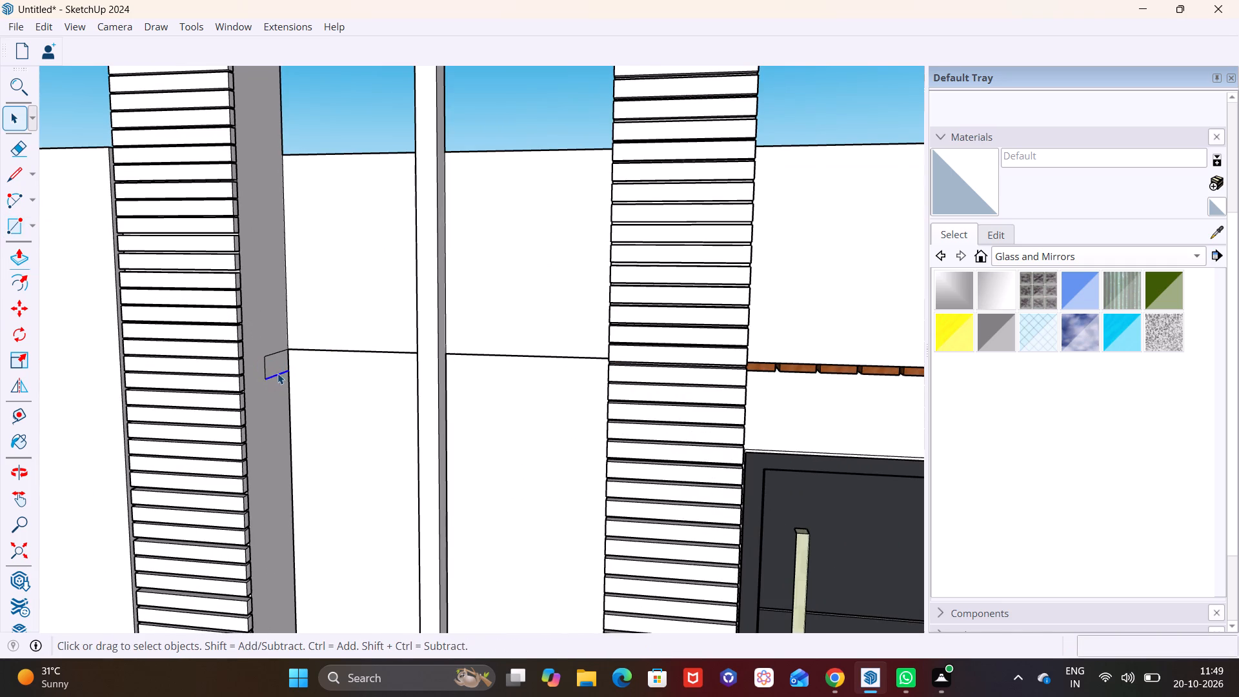
click(272, 362)
click(21, 254)
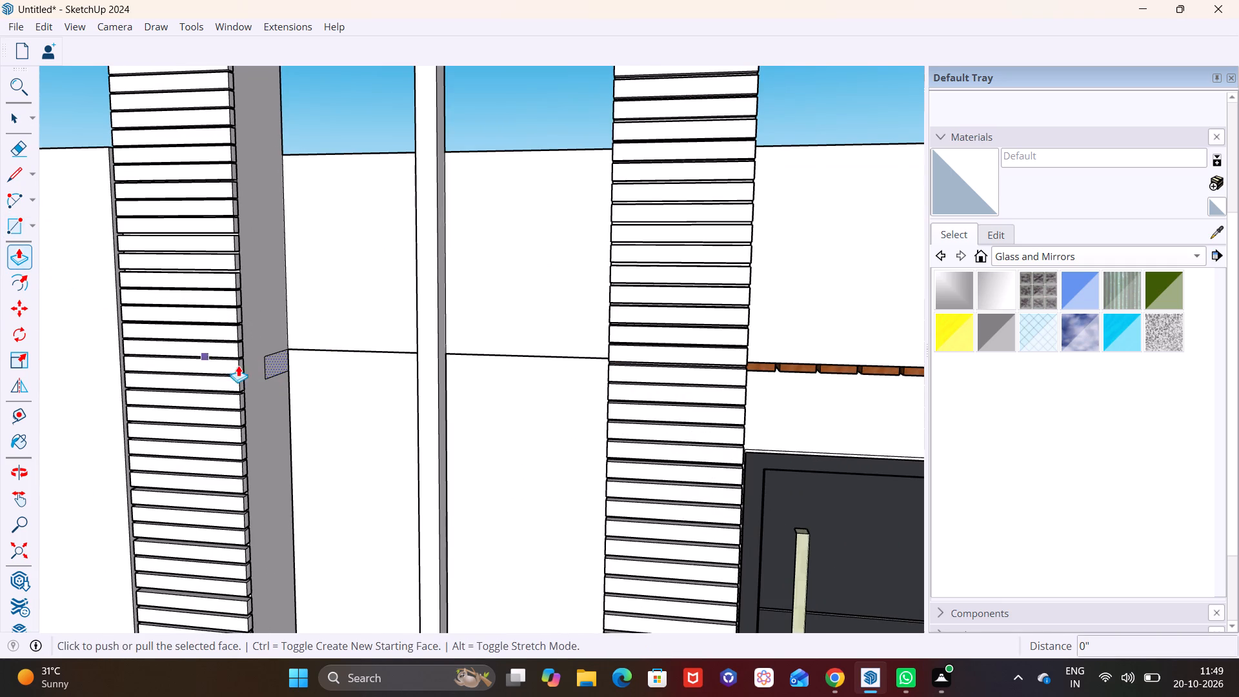
click(278, 365)
click(623, 359)
key(space)
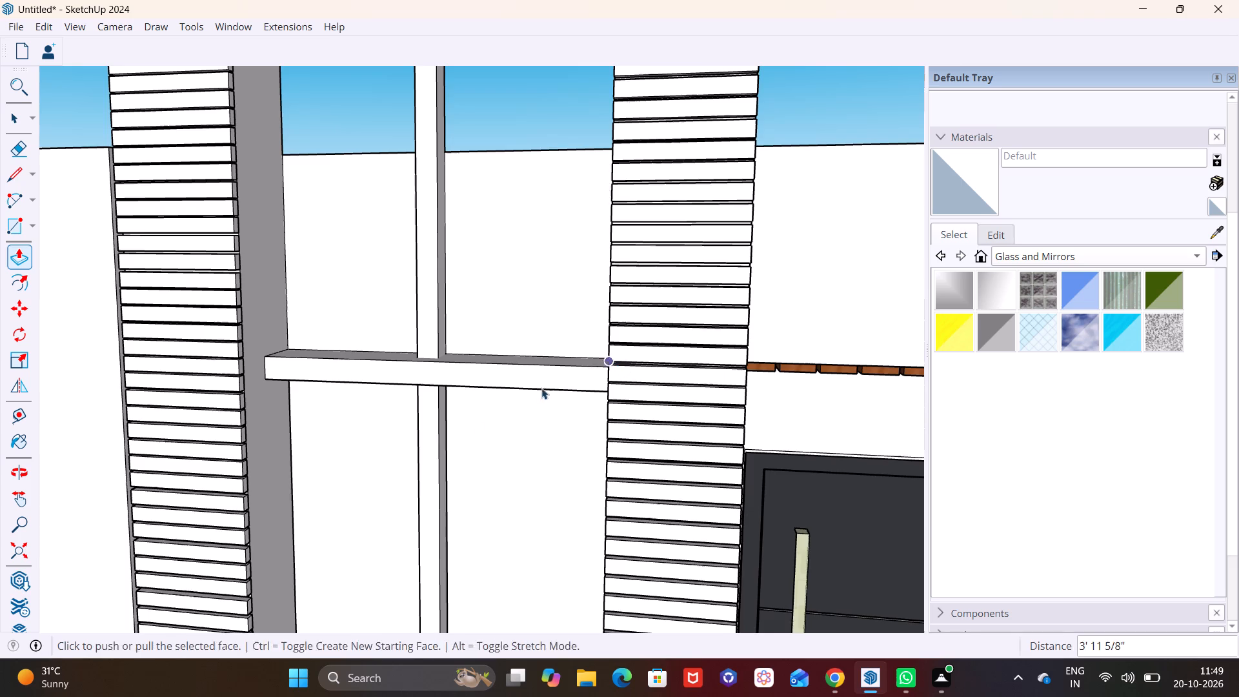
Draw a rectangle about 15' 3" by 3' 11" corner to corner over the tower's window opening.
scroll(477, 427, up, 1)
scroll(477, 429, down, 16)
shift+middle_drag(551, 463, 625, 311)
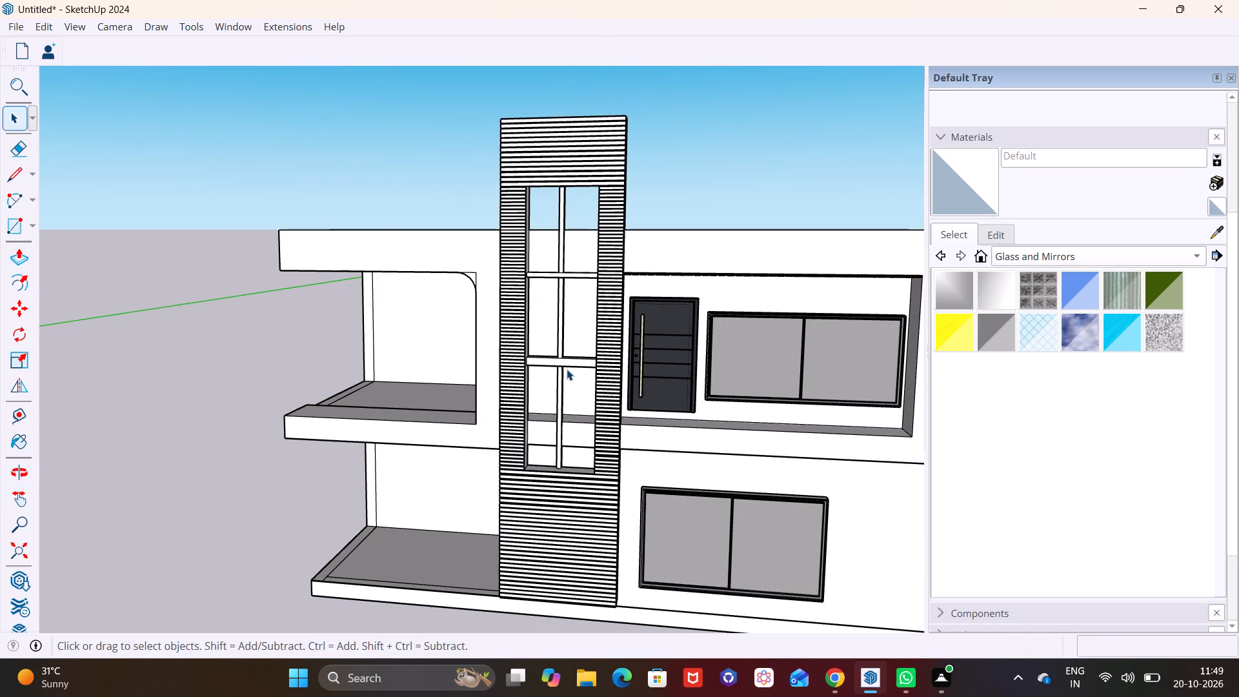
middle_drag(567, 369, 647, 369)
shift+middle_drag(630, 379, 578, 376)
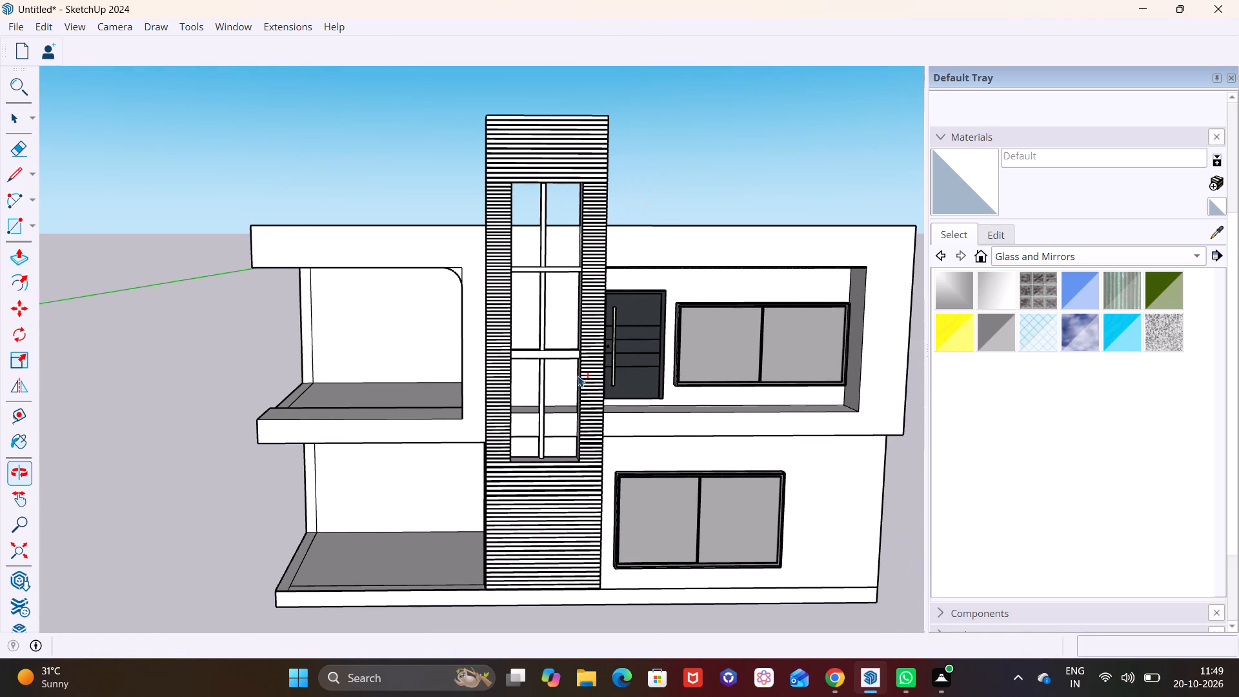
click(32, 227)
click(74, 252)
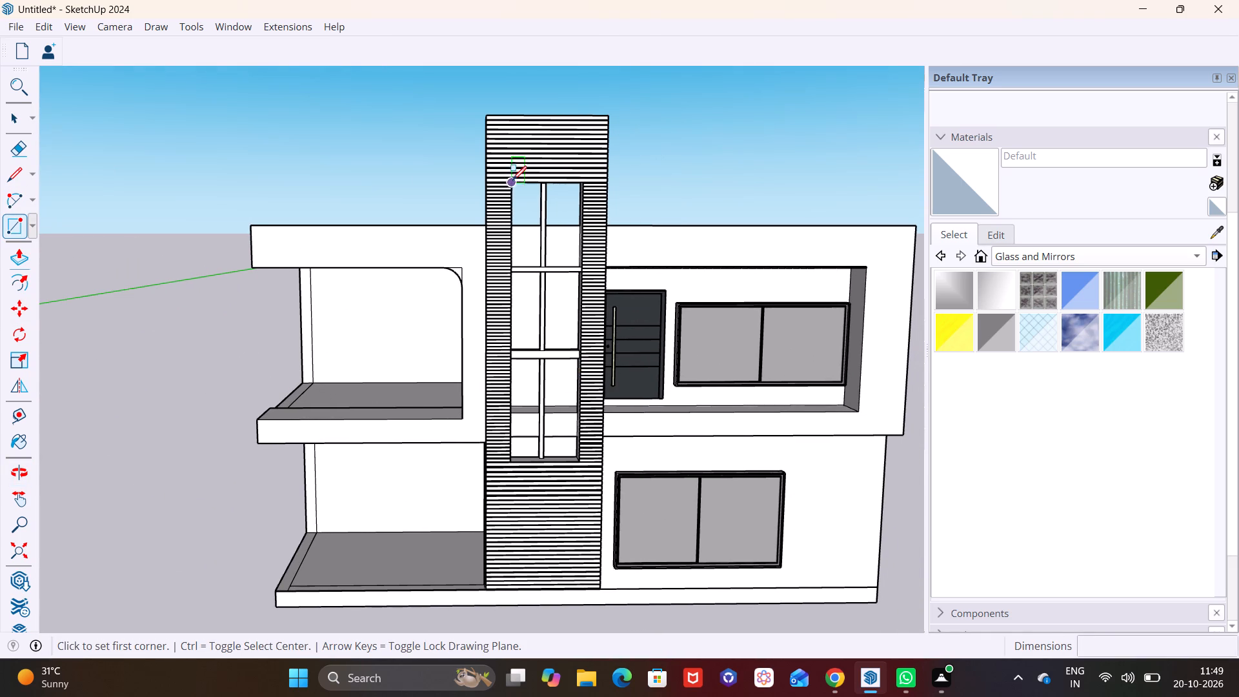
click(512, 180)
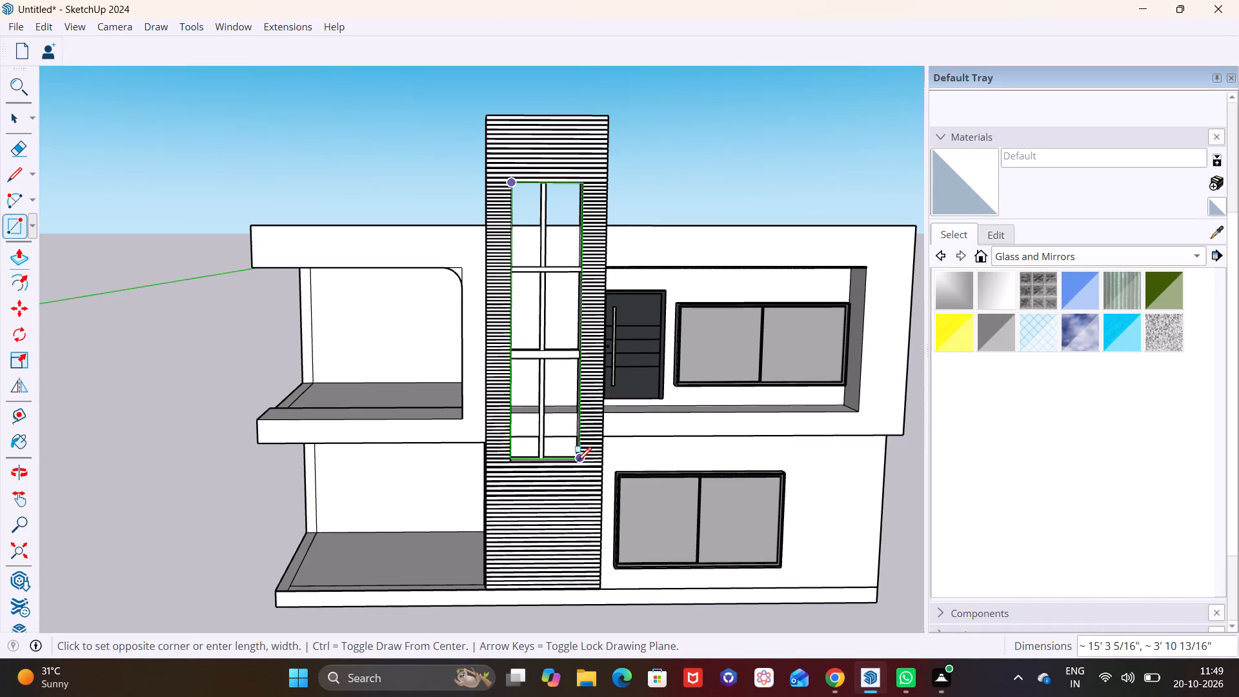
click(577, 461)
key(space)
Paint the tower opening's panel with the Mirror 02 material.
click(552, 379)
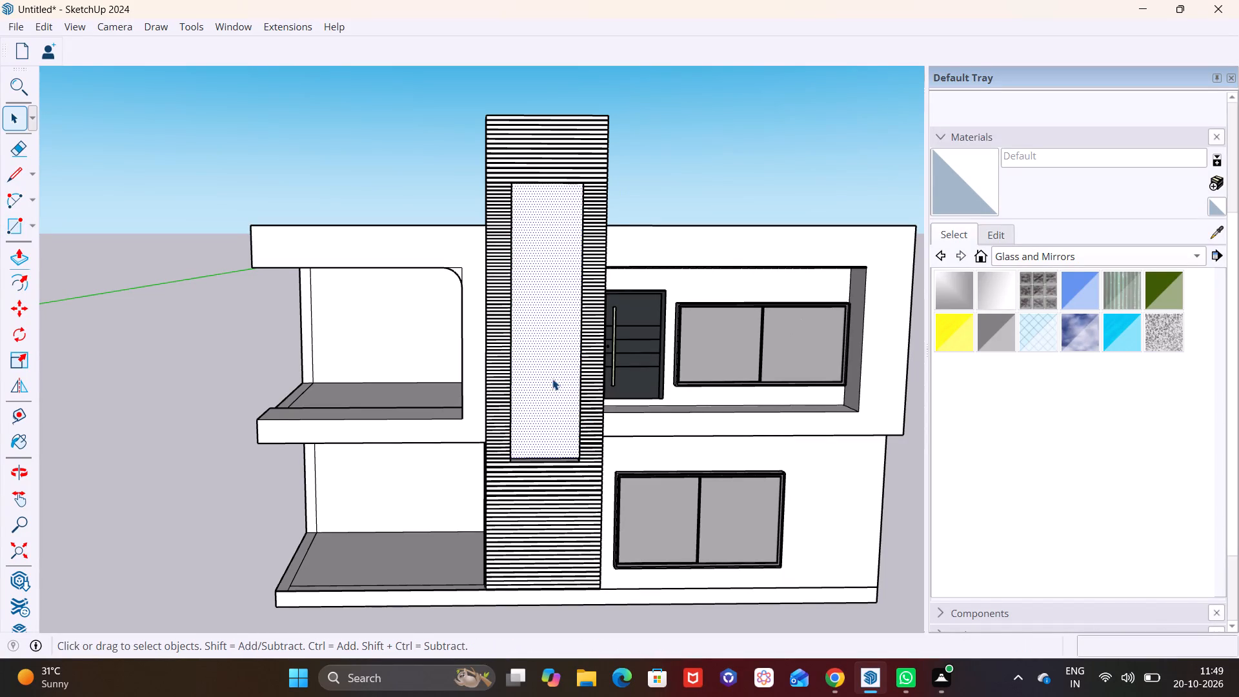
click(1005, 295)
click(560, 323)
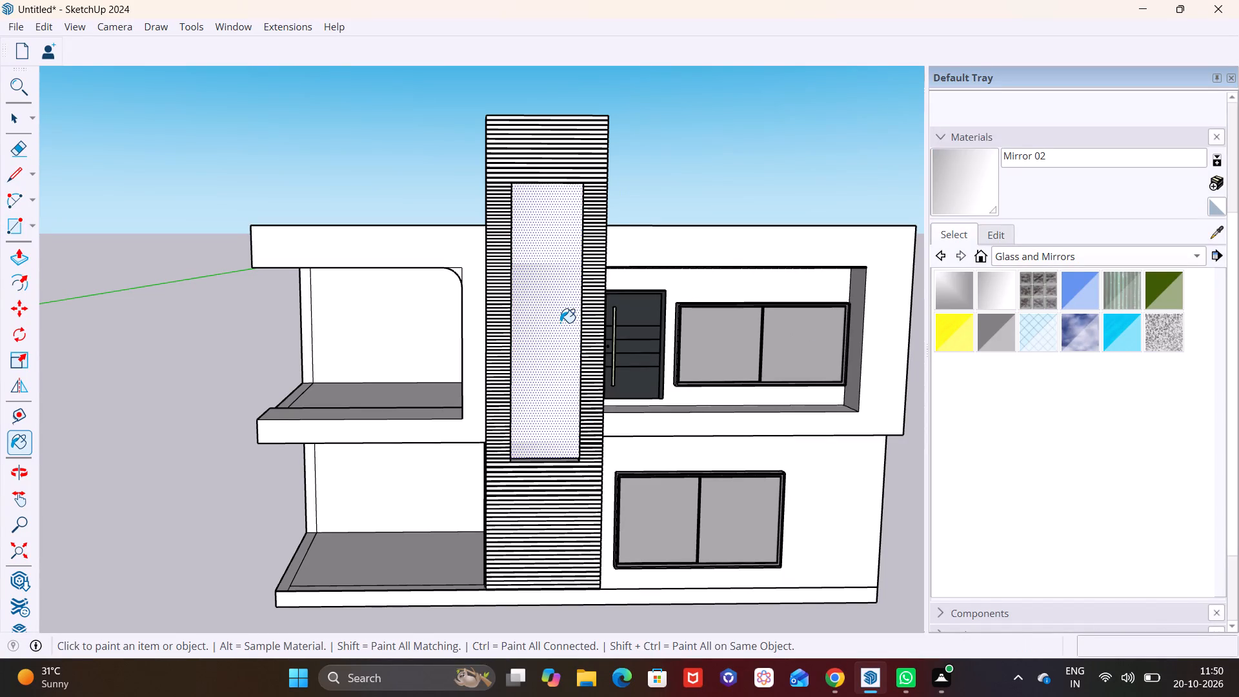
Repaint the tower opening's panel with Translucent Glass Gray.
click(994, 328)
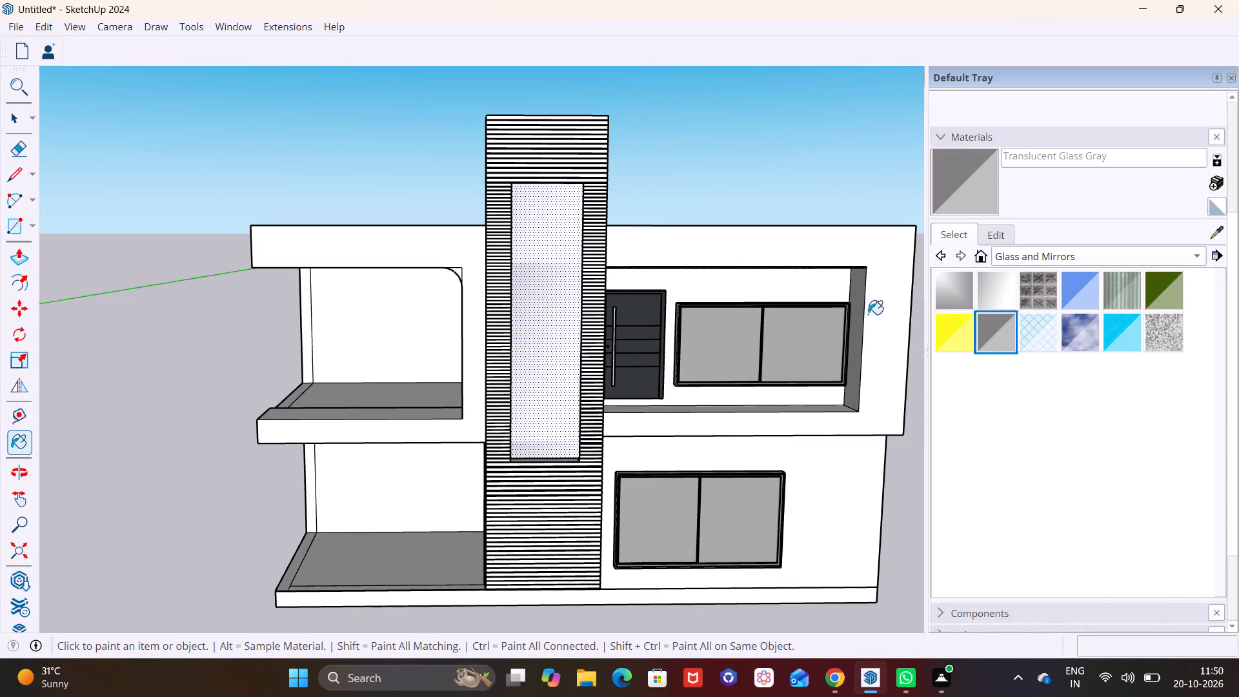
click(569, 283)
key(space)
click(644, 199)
Examine the tower's glass panel and mullions against the whole facade from a distance and at an angle.
scroll(567, 294, down, 1)
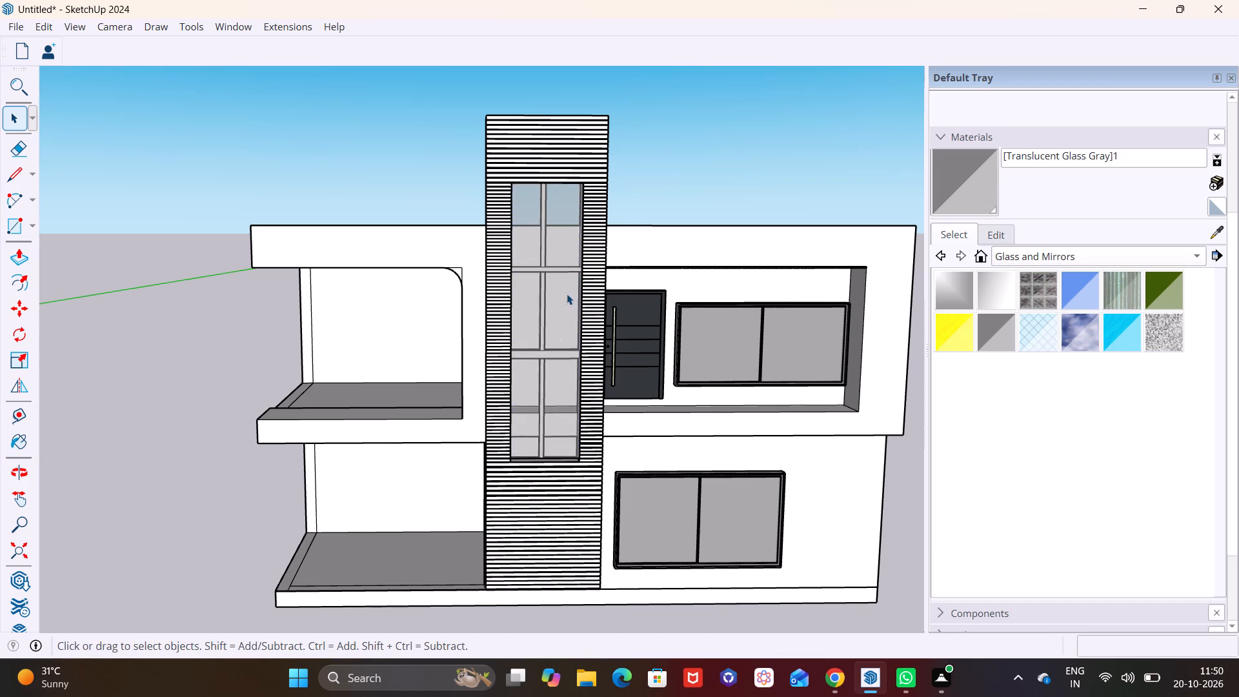
scroll(567, 294, down, 6)
click(534, 395)
scroll(529, 392, down, 1)
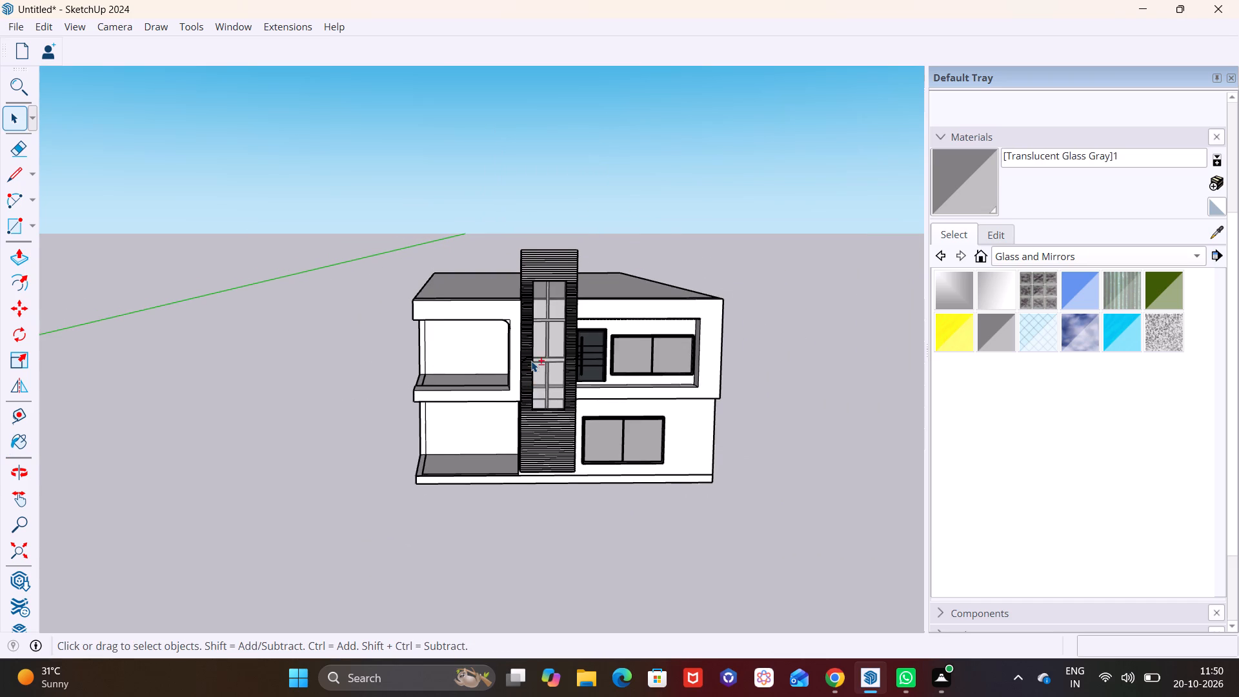
shift+middle_drag(531, 359, 374, 321)
middle_drag(401, 316, 424, 292)
scroll(403, 293, up, 2)
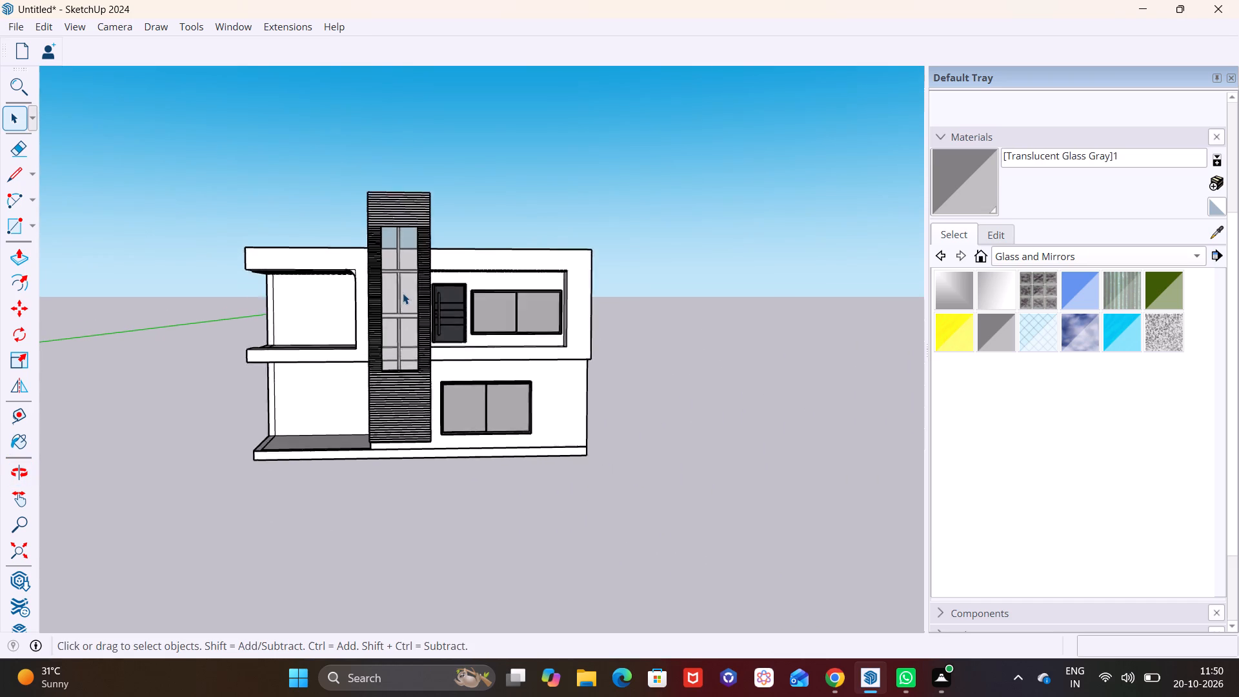
scroll(403, 293, up, 5)
middle_drag(455, 223, 134, 301)
scroll(348, 236, up, 4)
middle_drag(440, 284, 614, 280)
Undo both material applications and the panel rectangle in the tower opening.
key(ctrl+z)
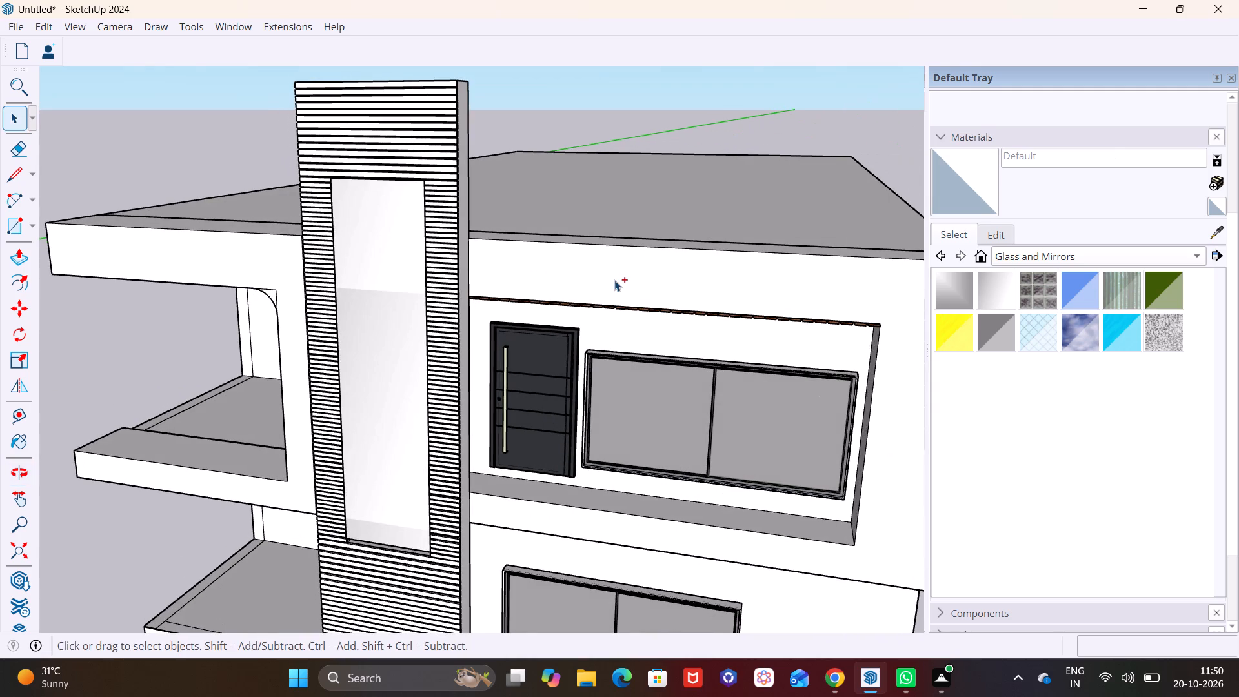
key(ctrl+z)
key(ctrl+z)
Paint the front and visible adjoining faces of the two crossbars and the vertical mullion in the tower opening with Color M08.
middle_drag(606, 292, 649, 285)
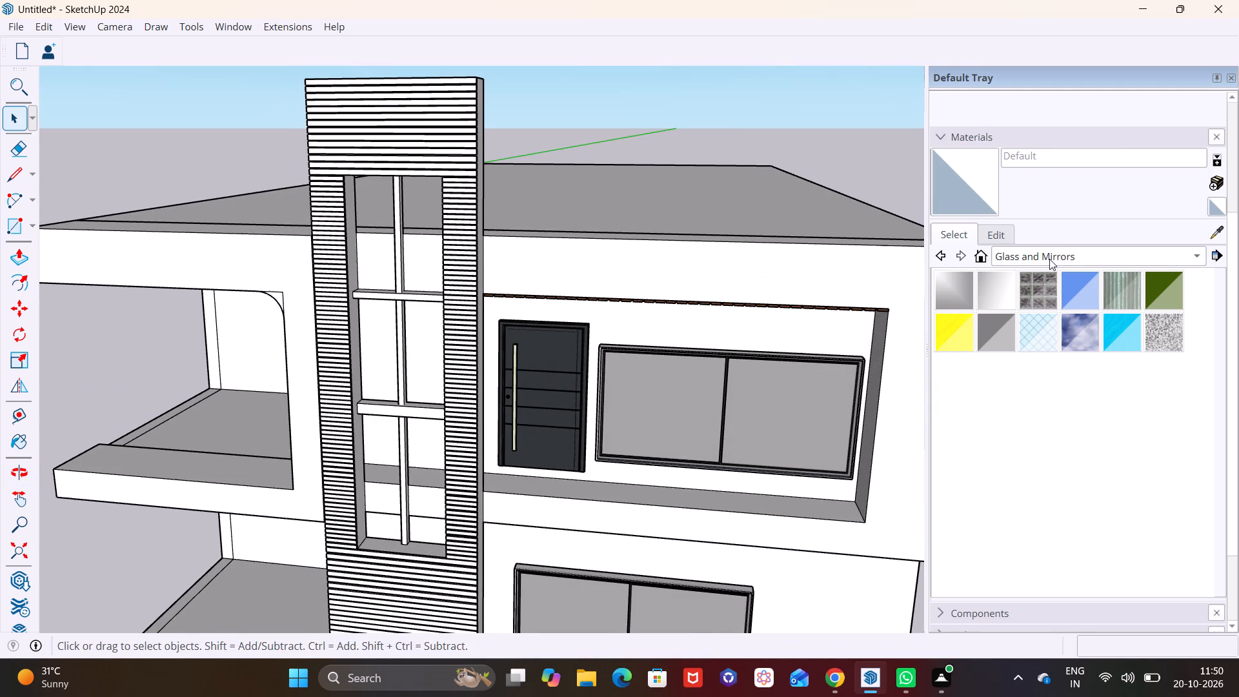
click(1050, 258)
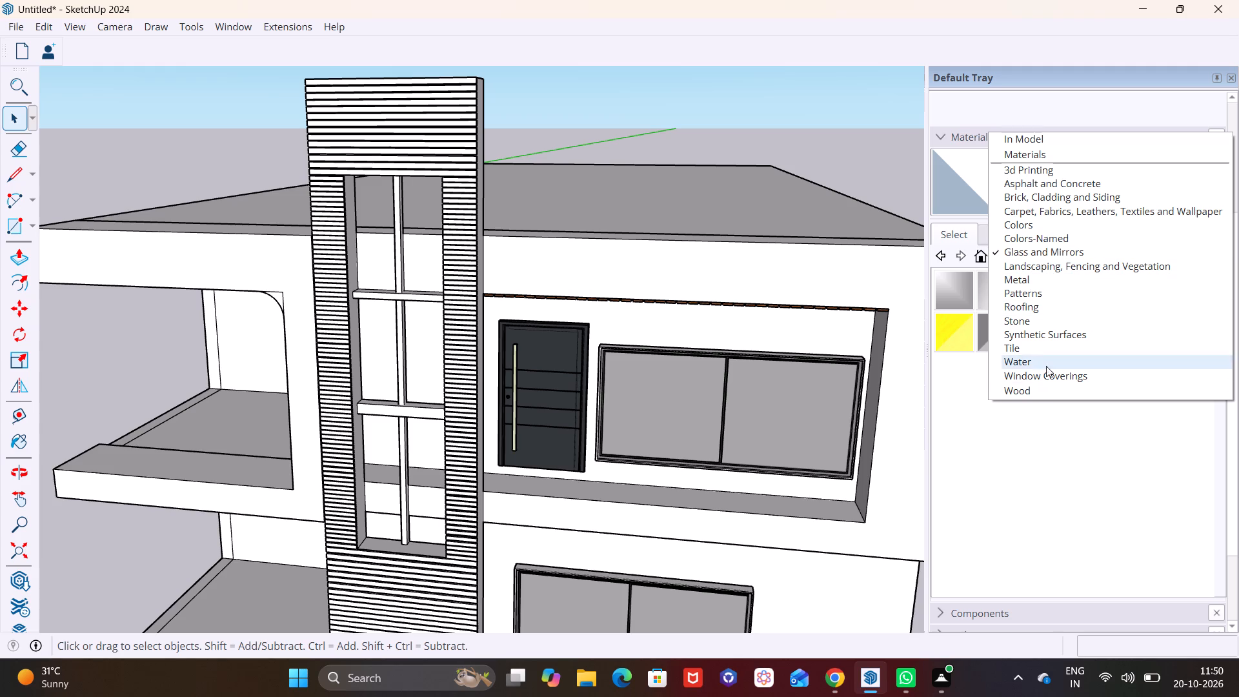
click(1022, 223)
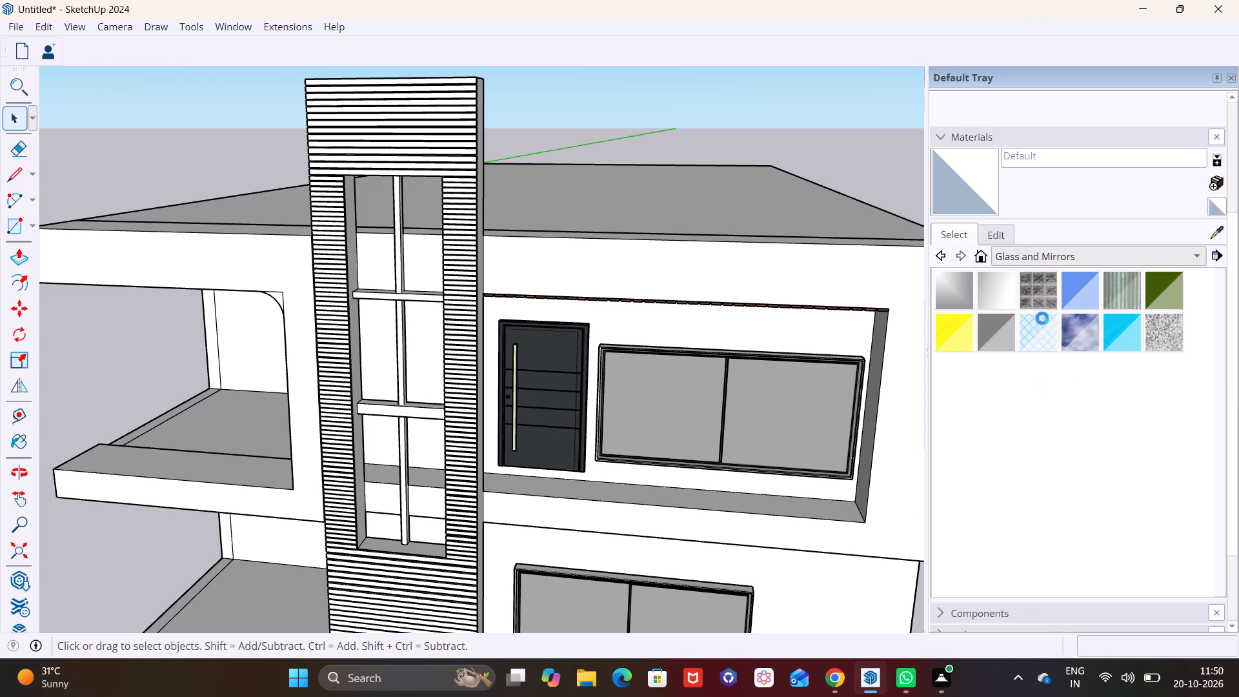
scroll(1069, 457, down, 14)
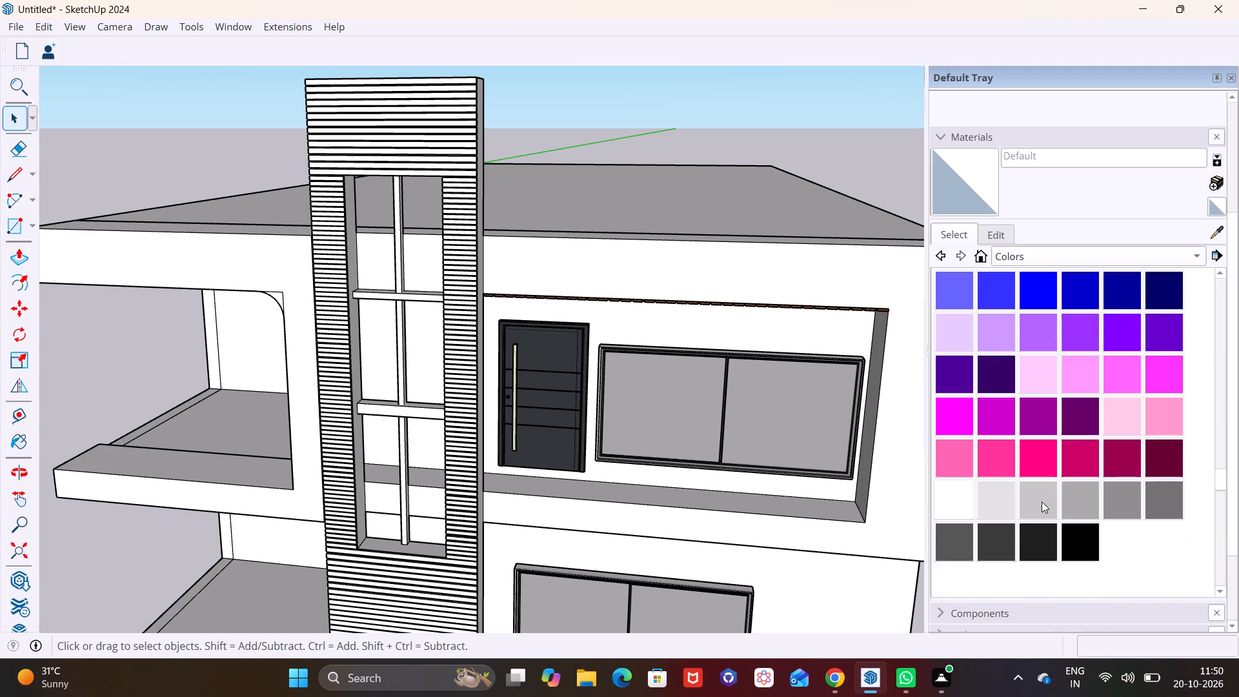
scroll(1042, 501, down, 1)
click(1000, 412)
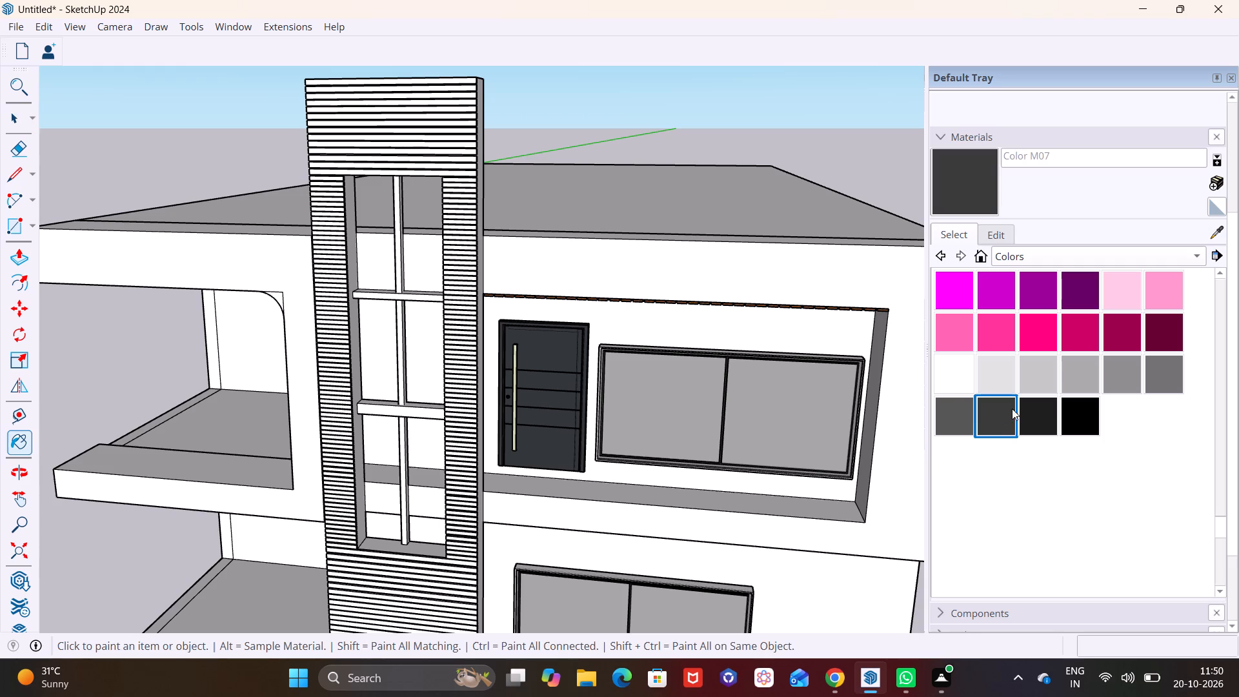
click(1029, 408)
click(410, 298)
scroll(386, 298, up, 2)
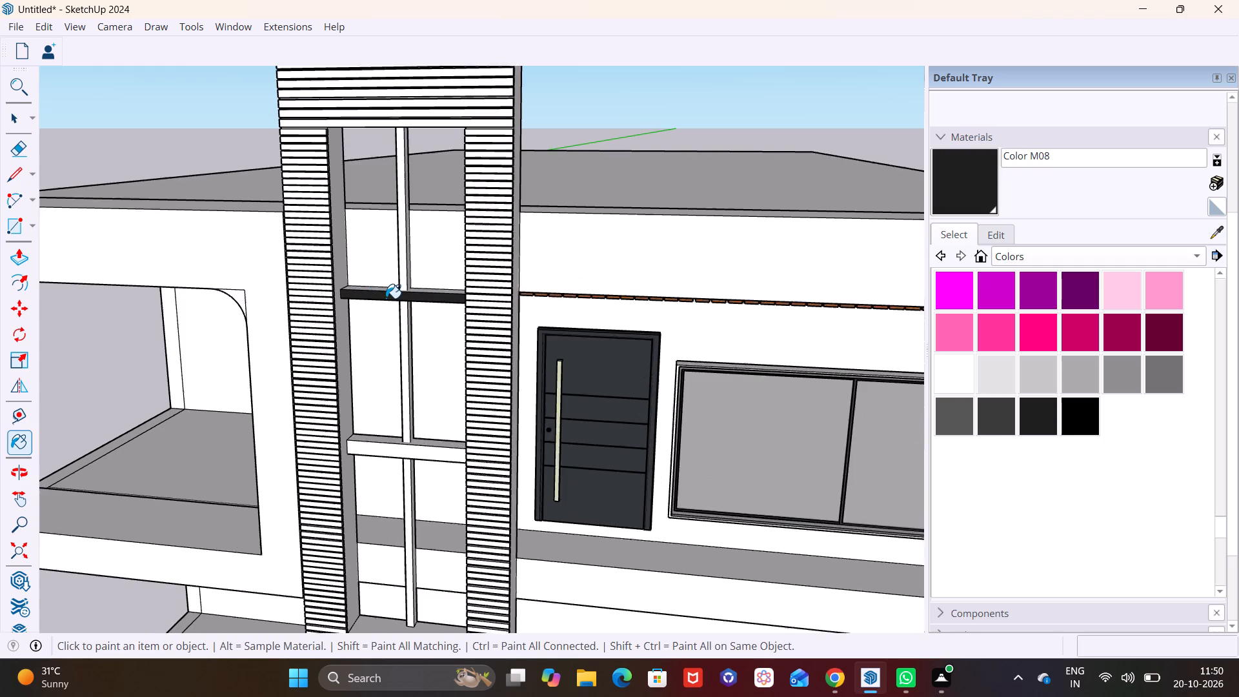
scroll(386, 298, up, 5)
click(392, 287)
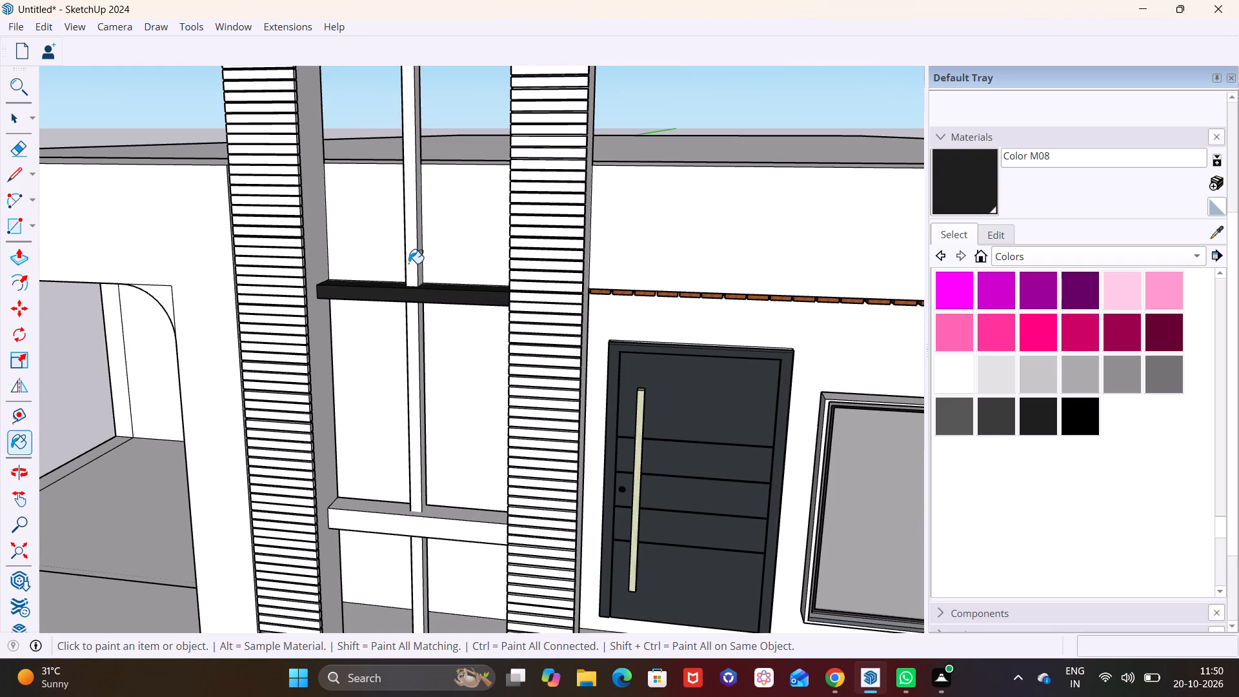
click(408, 263)
click(419, 254)
click(385, 510)
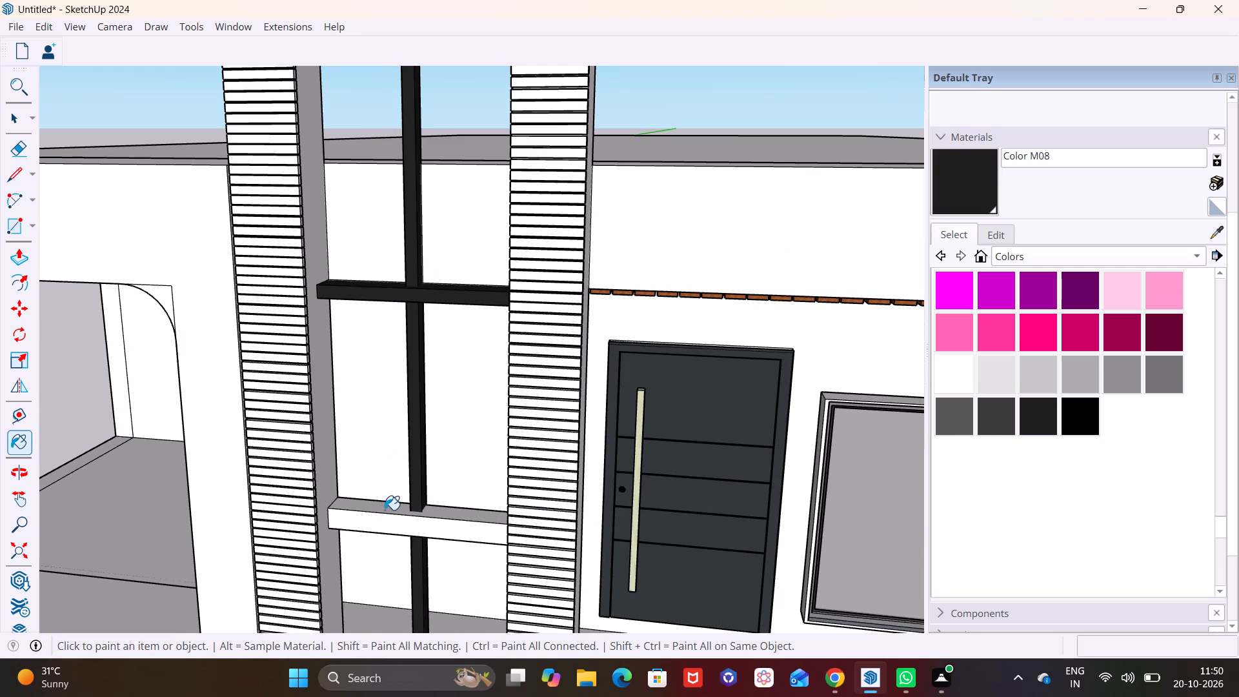
click(384, 525)
Paint the rear faces of the tower window's crossbar and vertical mullion with Color M08 from behind the tower.
scroll(417, 534, down, 5)
middle_drag(421, 538, 425, 460)
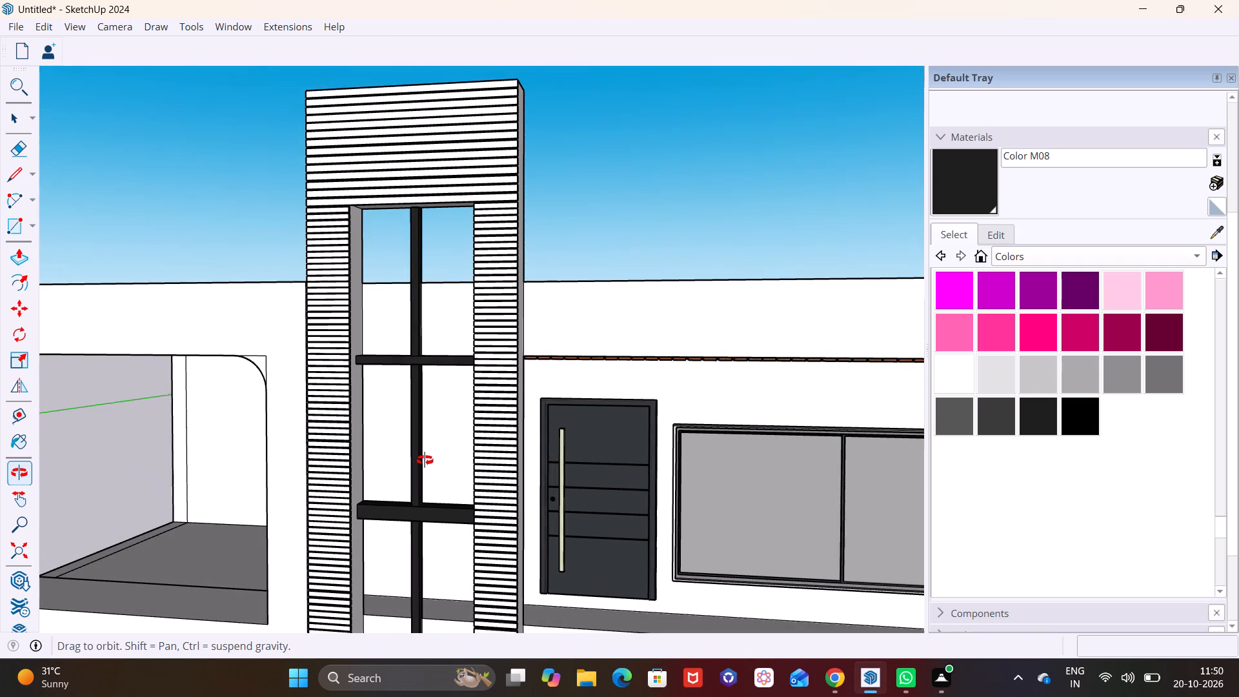
middle_drag(425, 460, 425, 459)
scroll(425, 459, down, 2)
shift+middle_drag(434, 459, 446, 385)
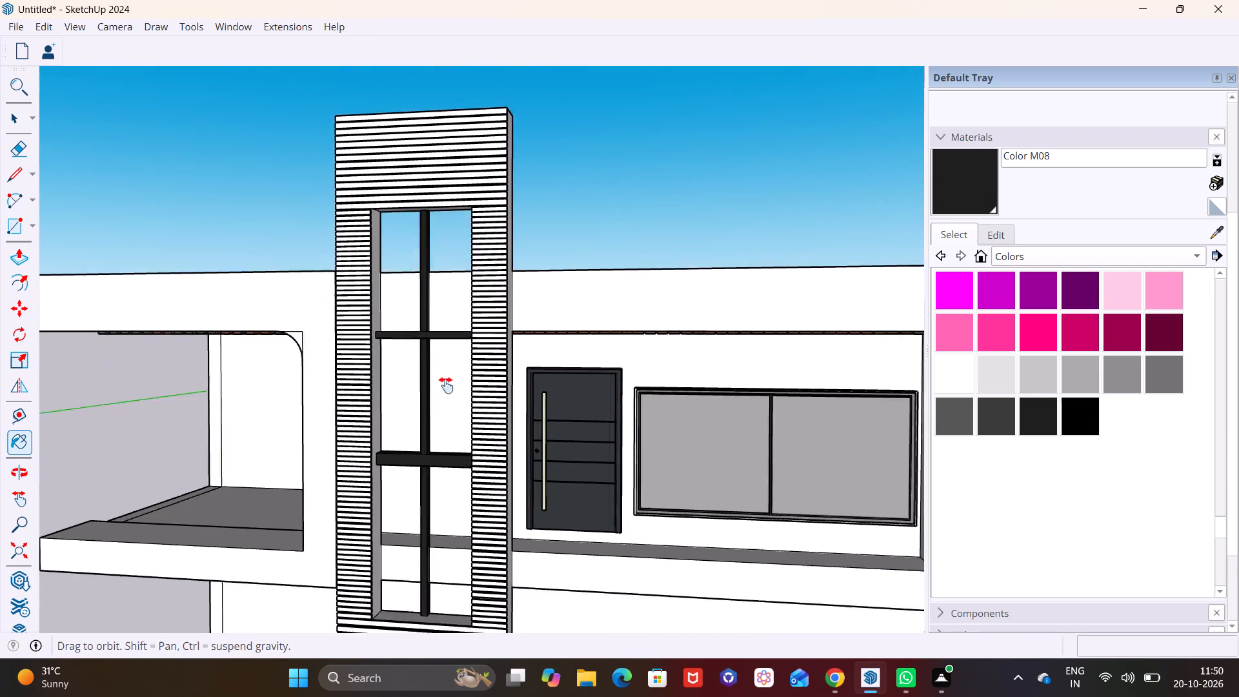
shift+middle_drag(446, 385, 464, 318)
middle_drag(473, 359, 264, 478)
middle_drag(445, 385, 228, 405)
scroll(344, 385, up, 9)
middle_drag(513, 437, 475, 435)
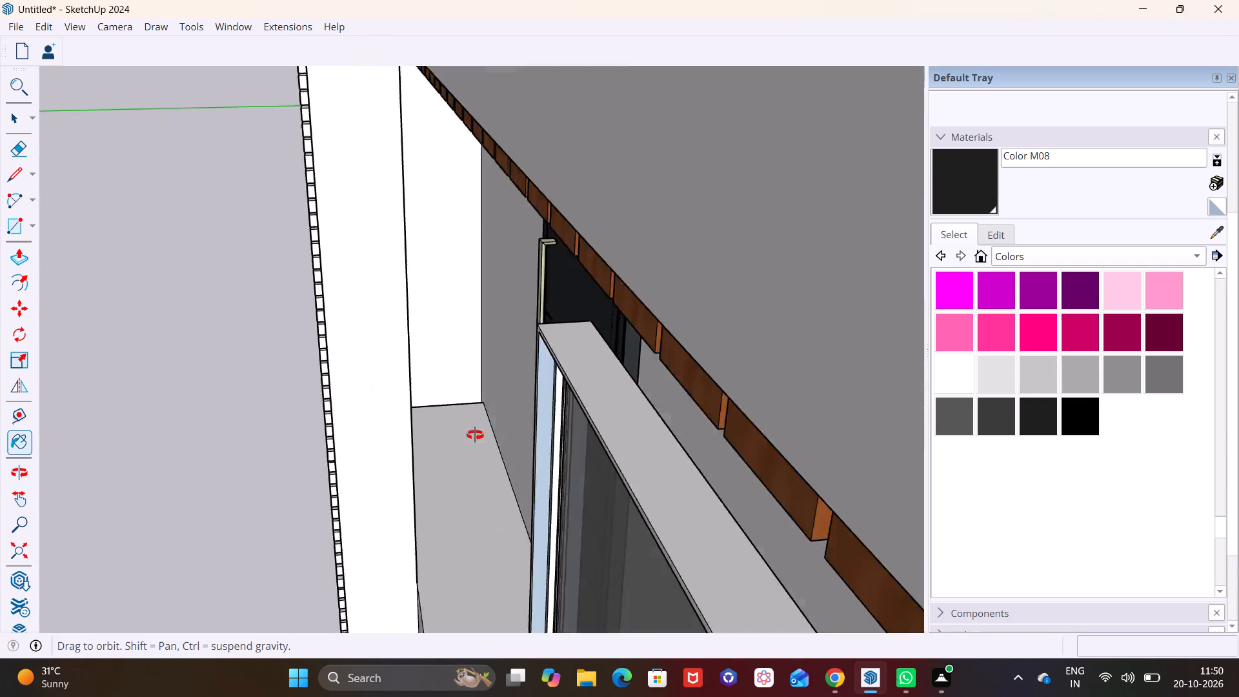
middle_drag(475, 435, 488, 431)
scroll(458, 429, up, 6)
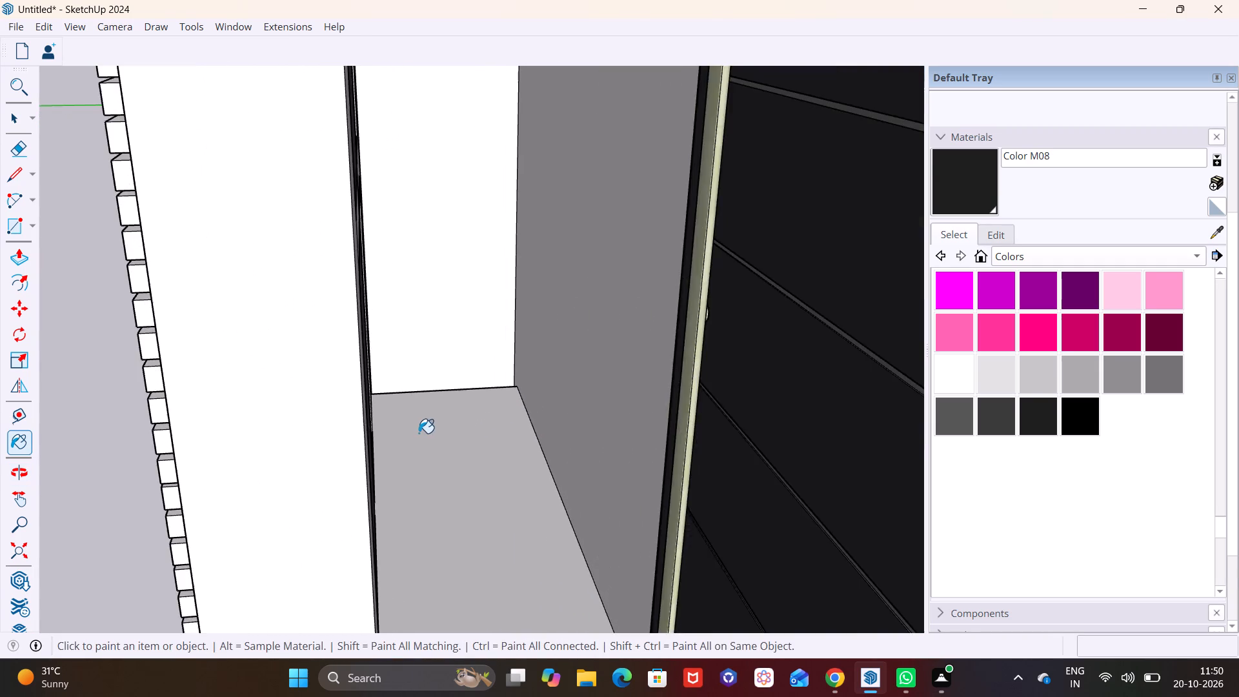
middle_drag(420, 432, 390, 419)
scroll(360, 353, up, 1)
middle_drag(360, 353, 389, 367)
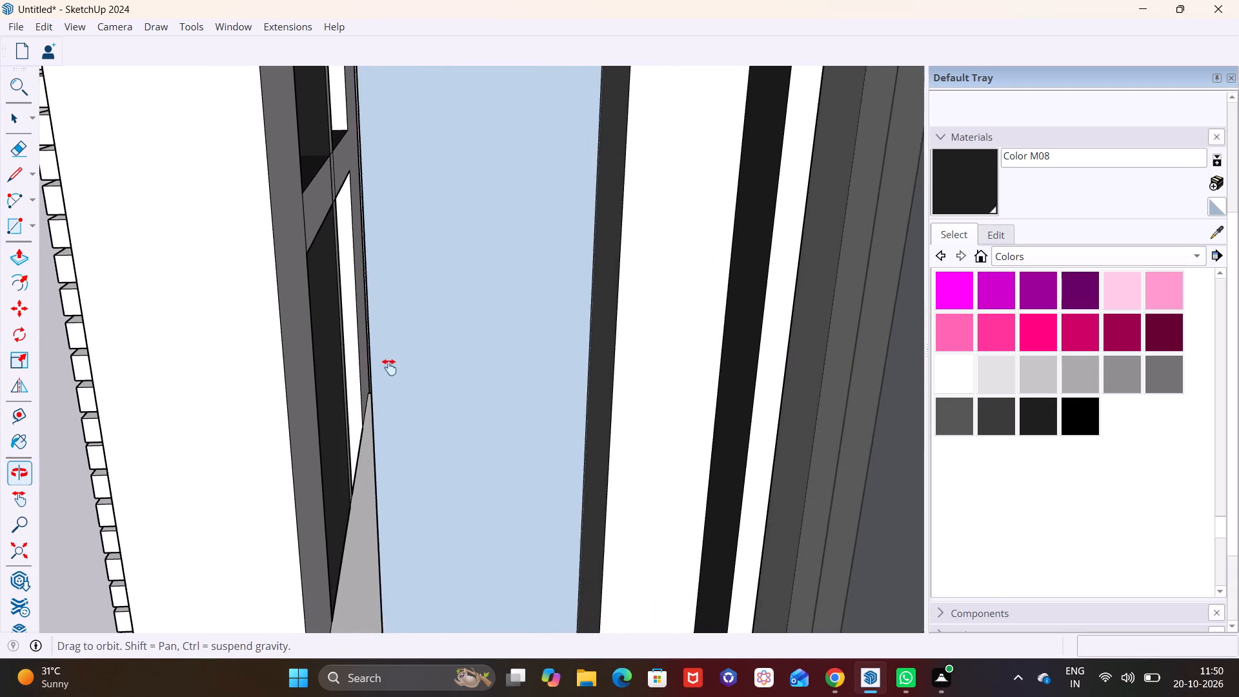
middle_drag(389, 367, 391, 367)
scroll(337, 298, up, 7)
shift+middle_drag(349, 206, 330, 329)
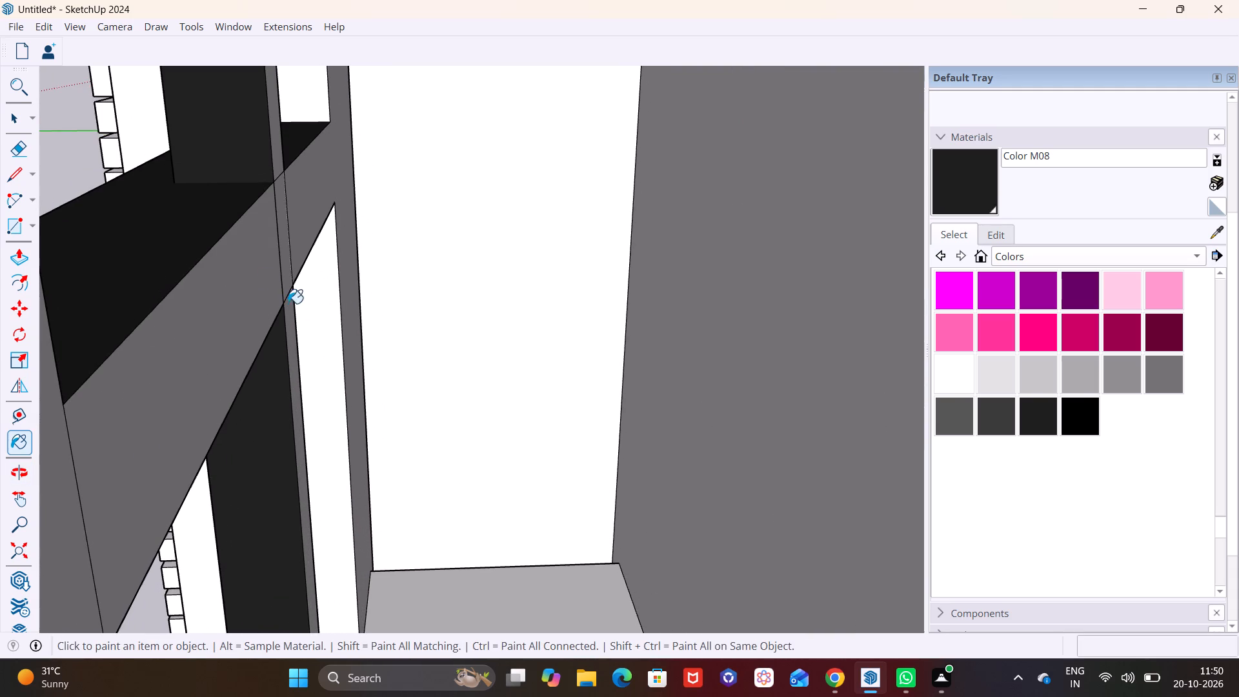
click(246, 272)
click(320, 228)
click(281, 217)
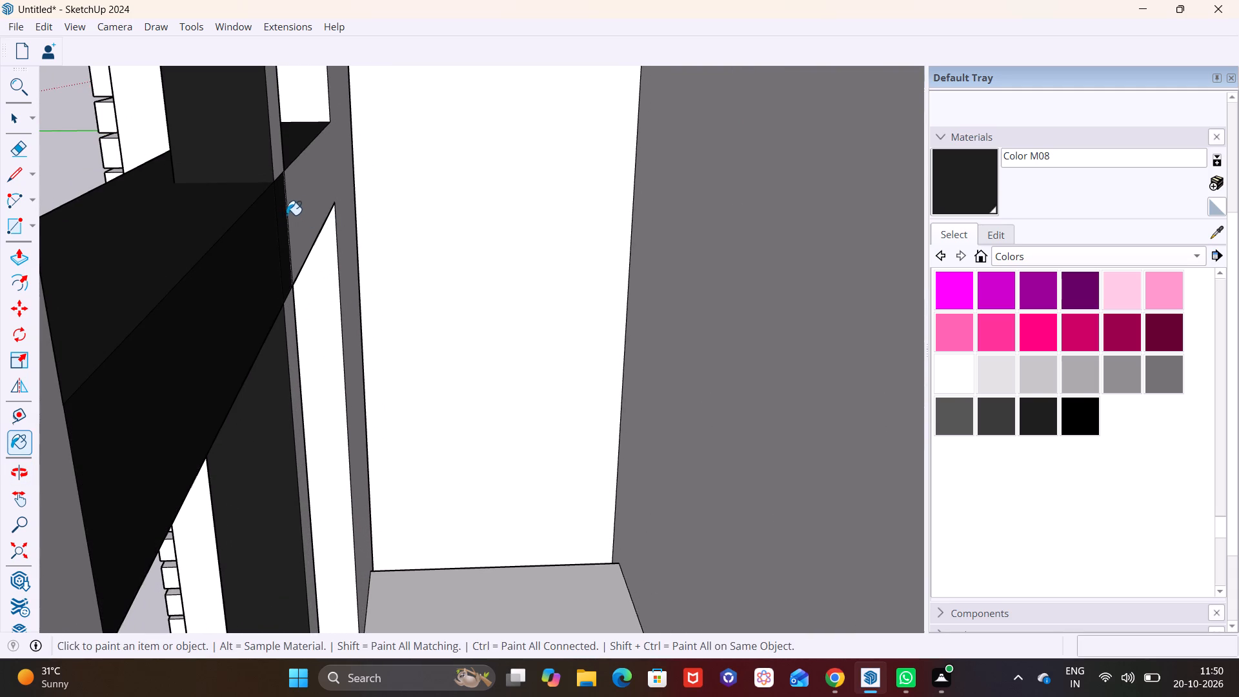
click(299, 207)
click(275, 134)
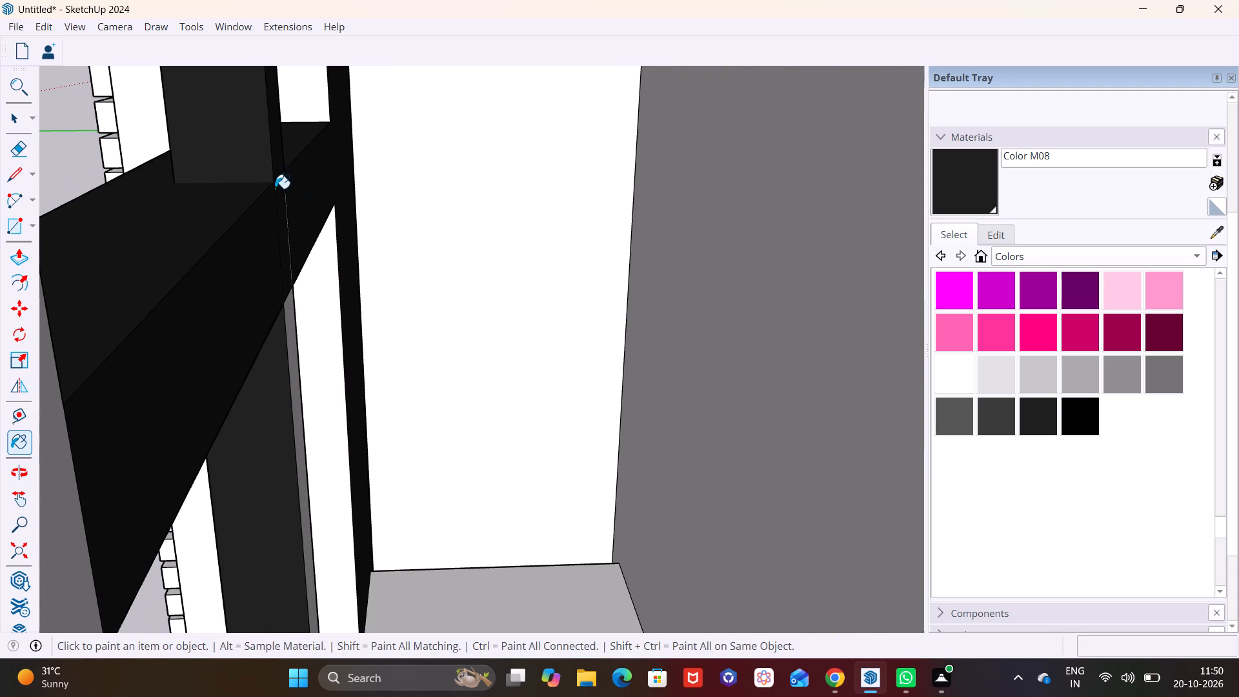
click(290, 305)
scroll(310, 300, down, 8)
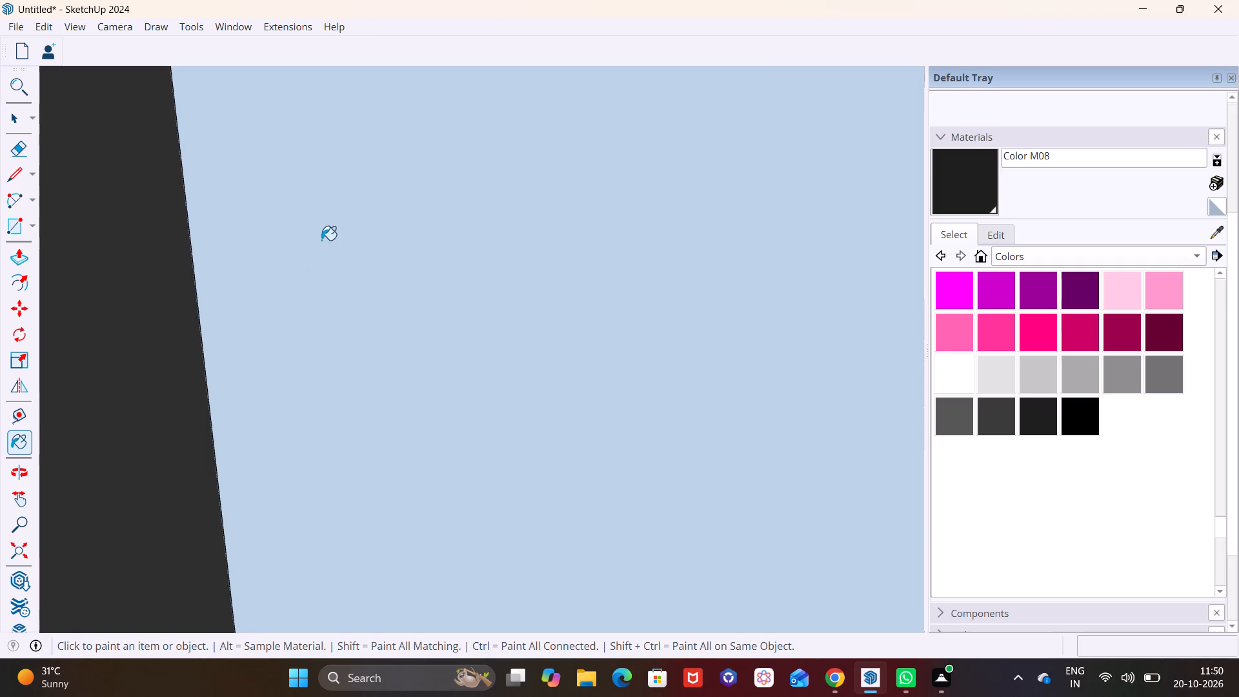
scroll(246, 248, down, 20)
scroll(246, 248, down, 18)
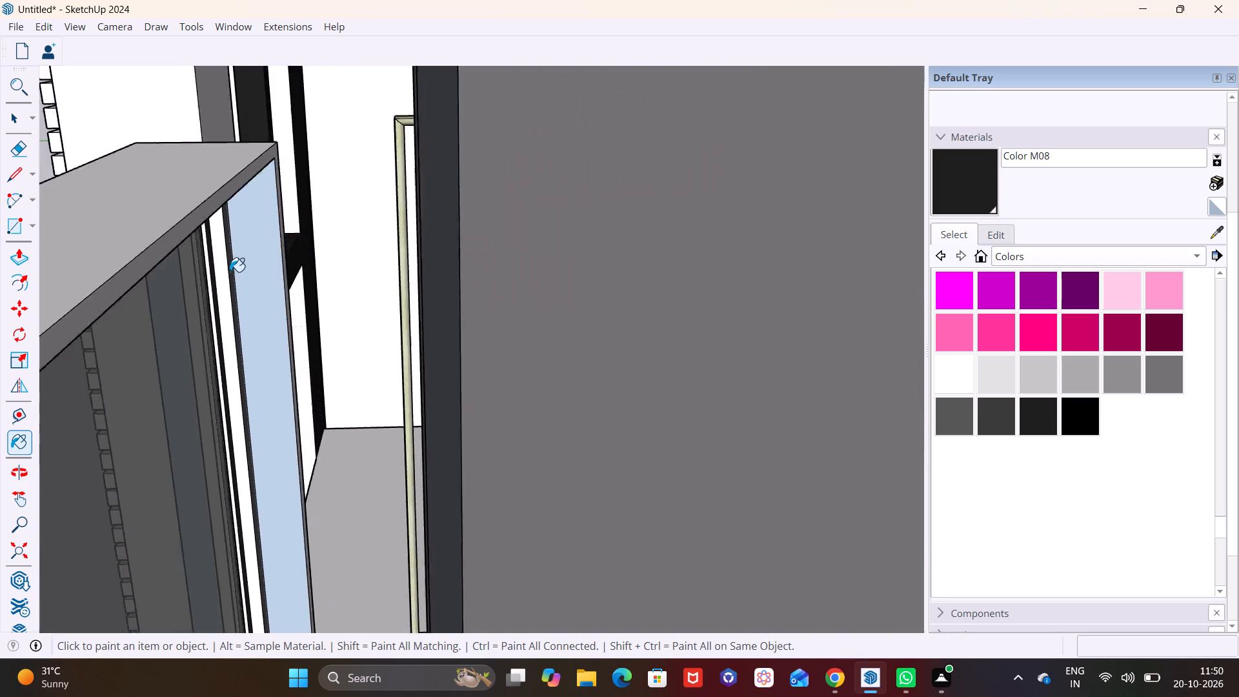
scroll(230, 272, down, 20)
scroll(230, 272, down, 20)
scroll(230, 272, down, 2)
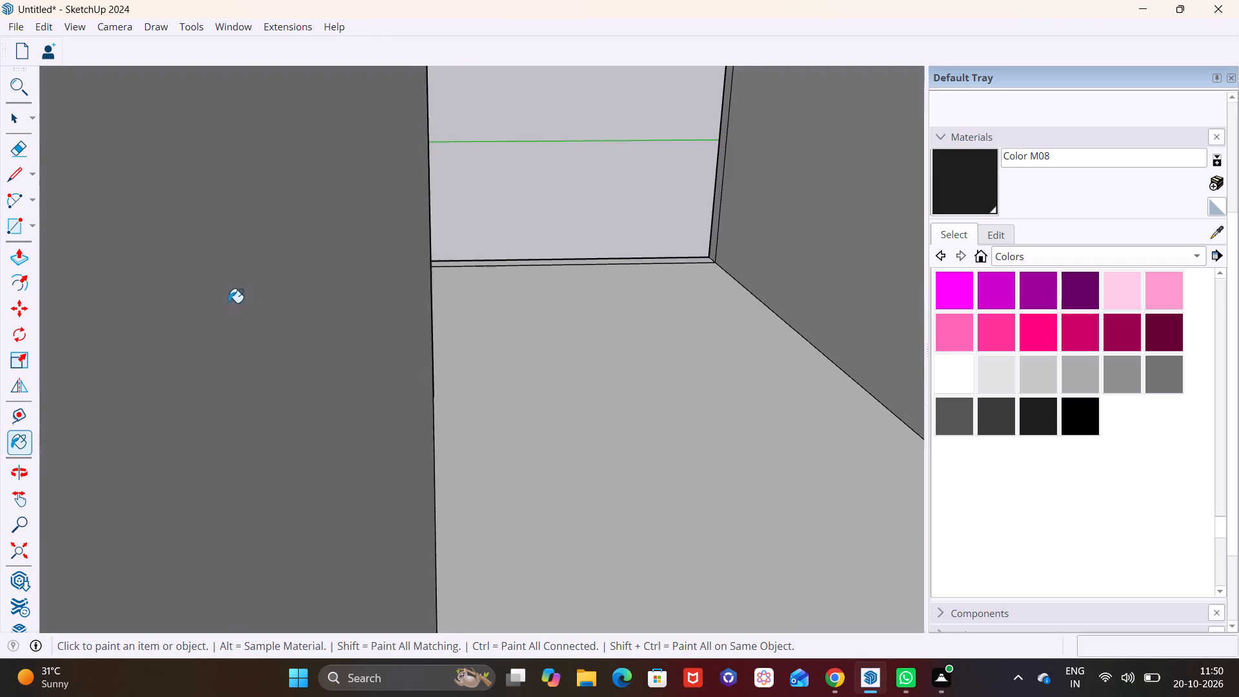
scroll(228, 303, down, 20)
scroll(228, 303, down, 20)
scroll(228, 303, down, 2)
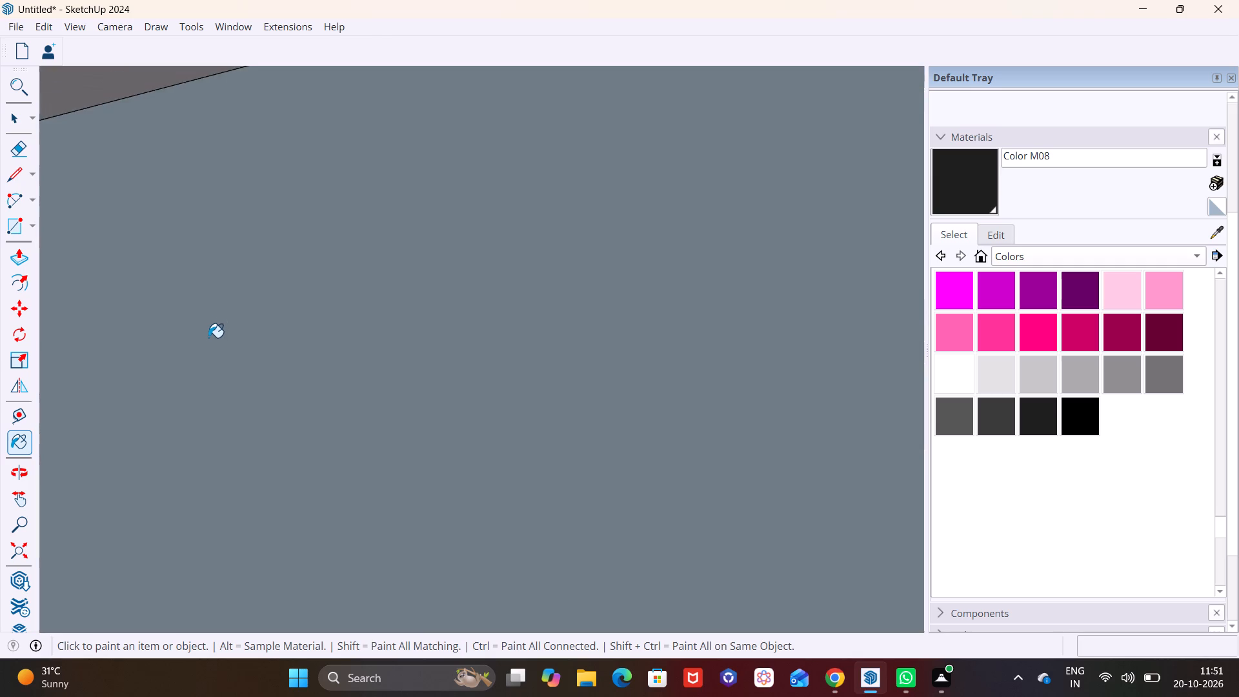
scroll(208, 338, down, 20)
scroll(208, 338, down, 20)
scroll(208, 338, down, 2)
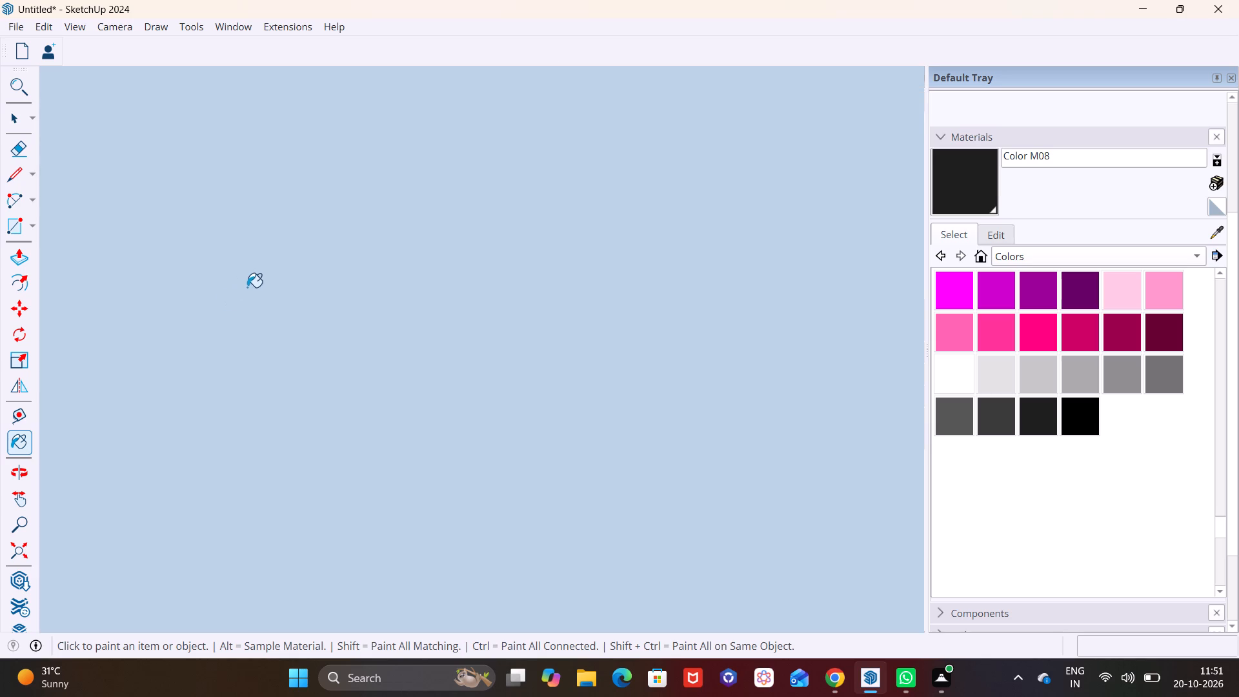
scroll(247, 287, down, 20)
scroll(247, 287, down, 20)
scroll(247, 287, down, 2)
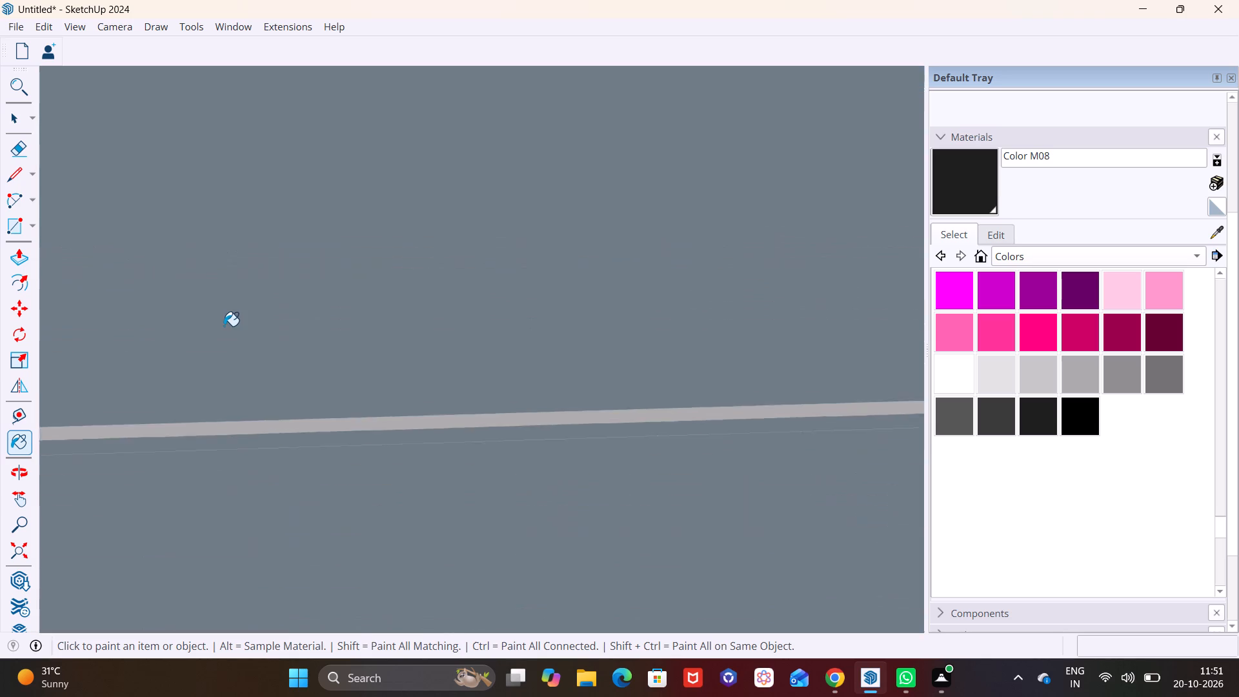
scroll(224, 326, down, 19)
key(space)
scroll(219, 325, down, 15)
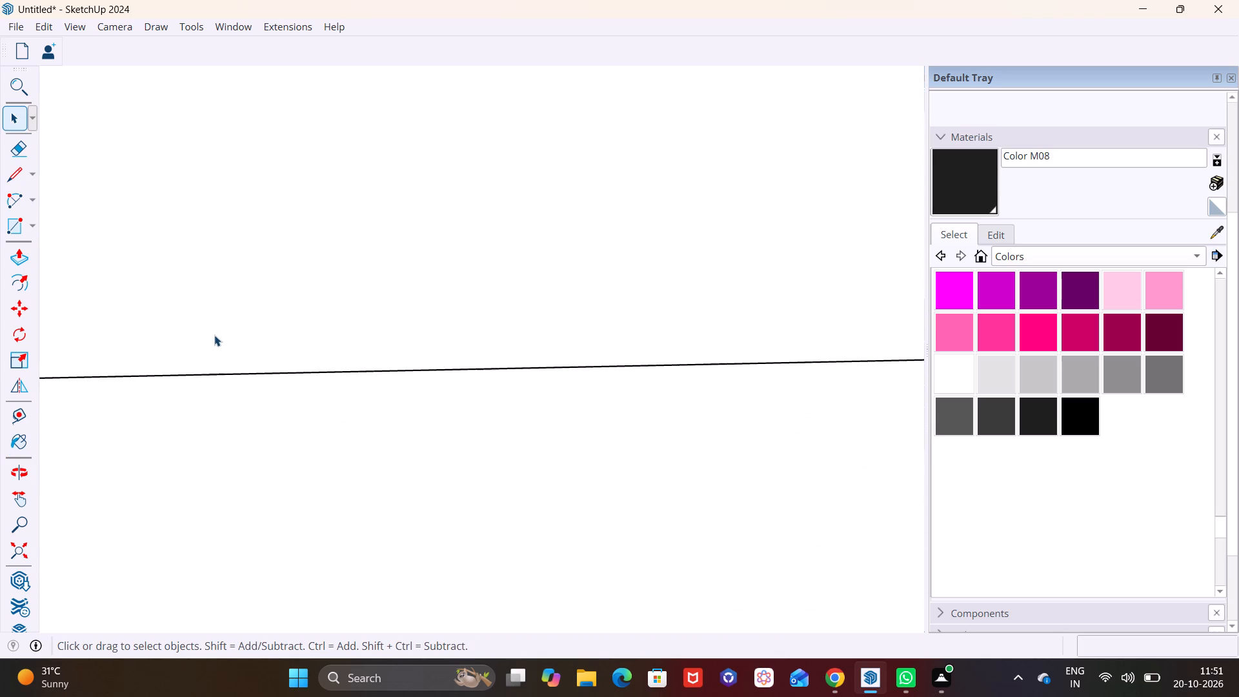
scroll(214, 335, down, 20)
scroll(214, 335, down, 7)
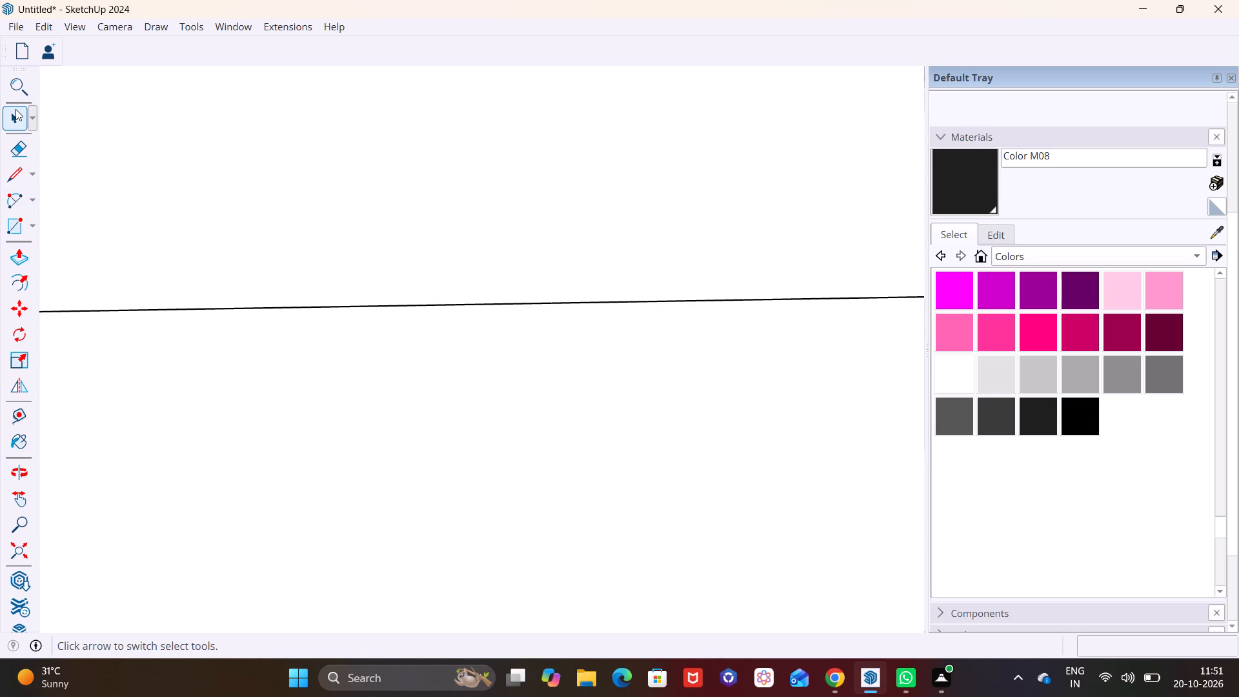
Draw a rectangle across the tower opening from its upper corner to the opposite lower corner, closing the opening in front of the mullions.
click(15, 109)
scroll(190, 223, down, 20)
scroll(190, 223, down, 9)
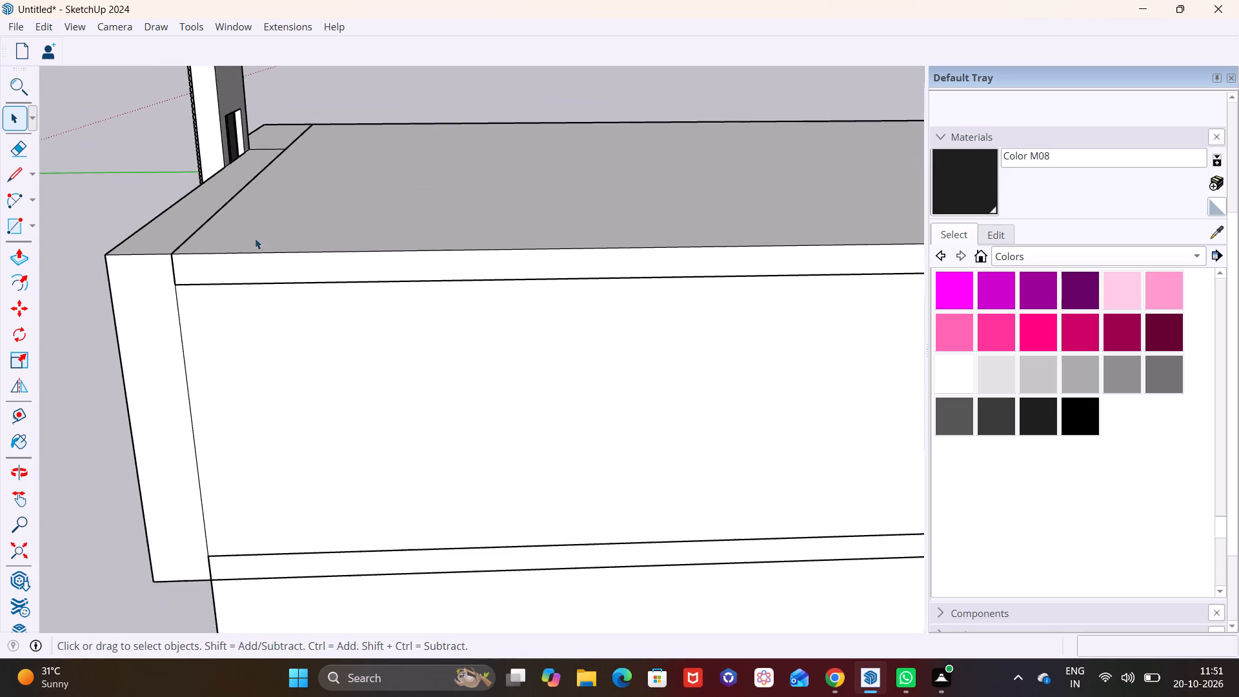
scroll(255, 238, down, 6)
middle_drag(234, 165, 608, 199)
scroll(292, 311, up, 7)
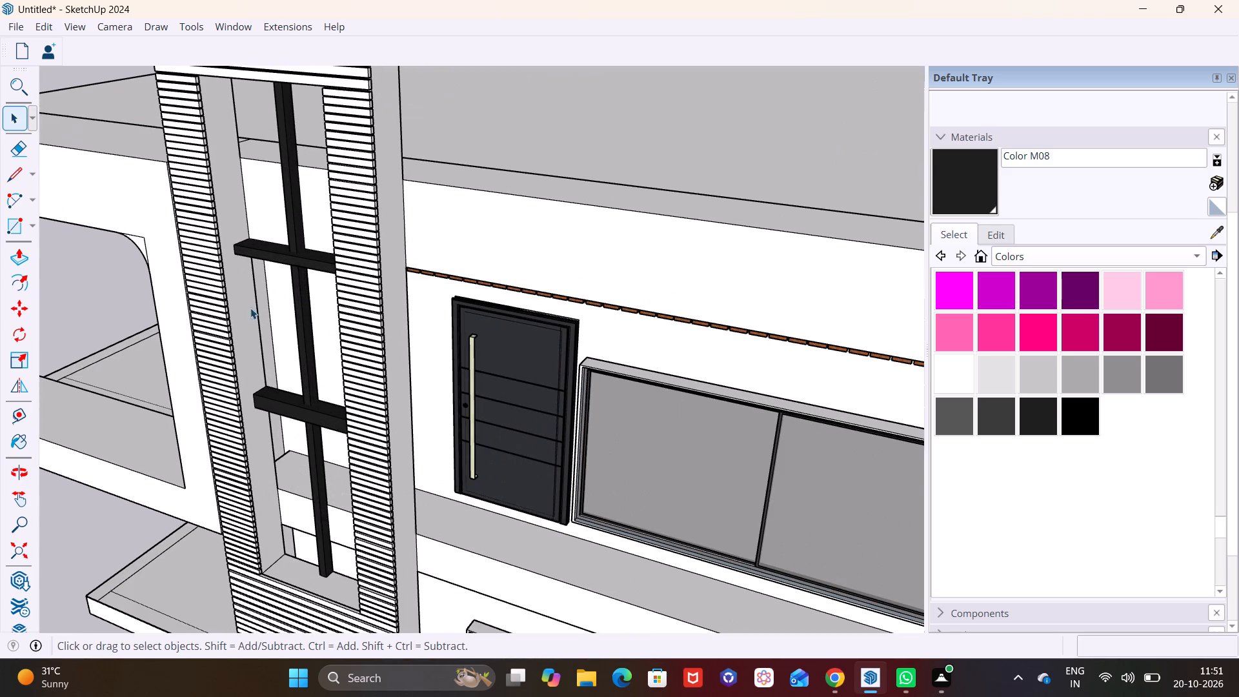
middle_drag(287, 359, 481, 296)
scroll(475, 310, down, 4)
scroll(443, 350, up, 1)
scroll(443, 354, down, 3)
middle_drag(441, 358, 377, 330)
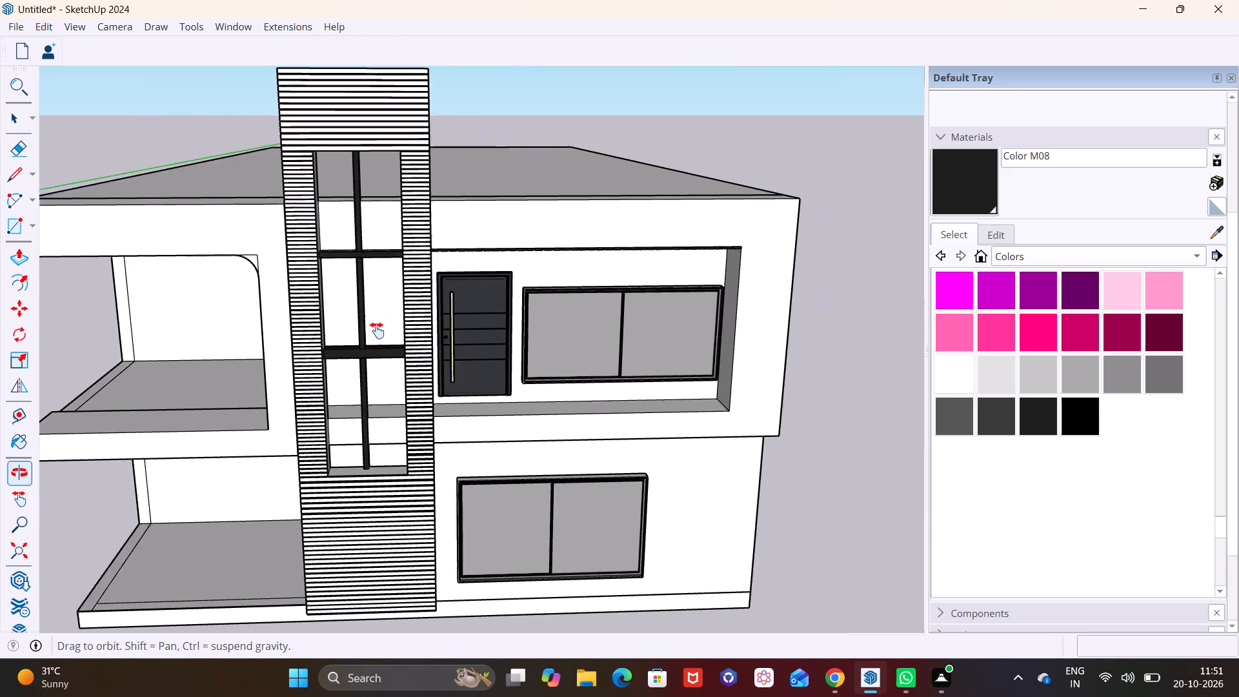
middle_drag(377, 330, 352, 325)
click(35, 225)
click(48, 247)
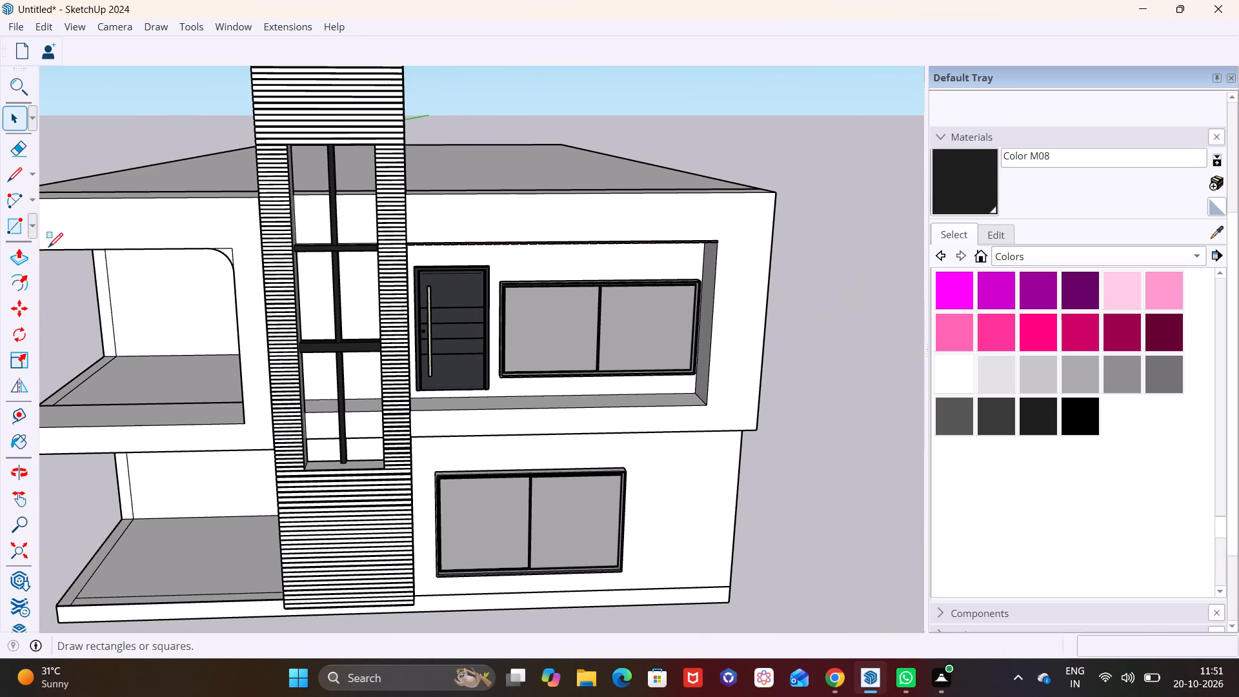
click(289, 148)
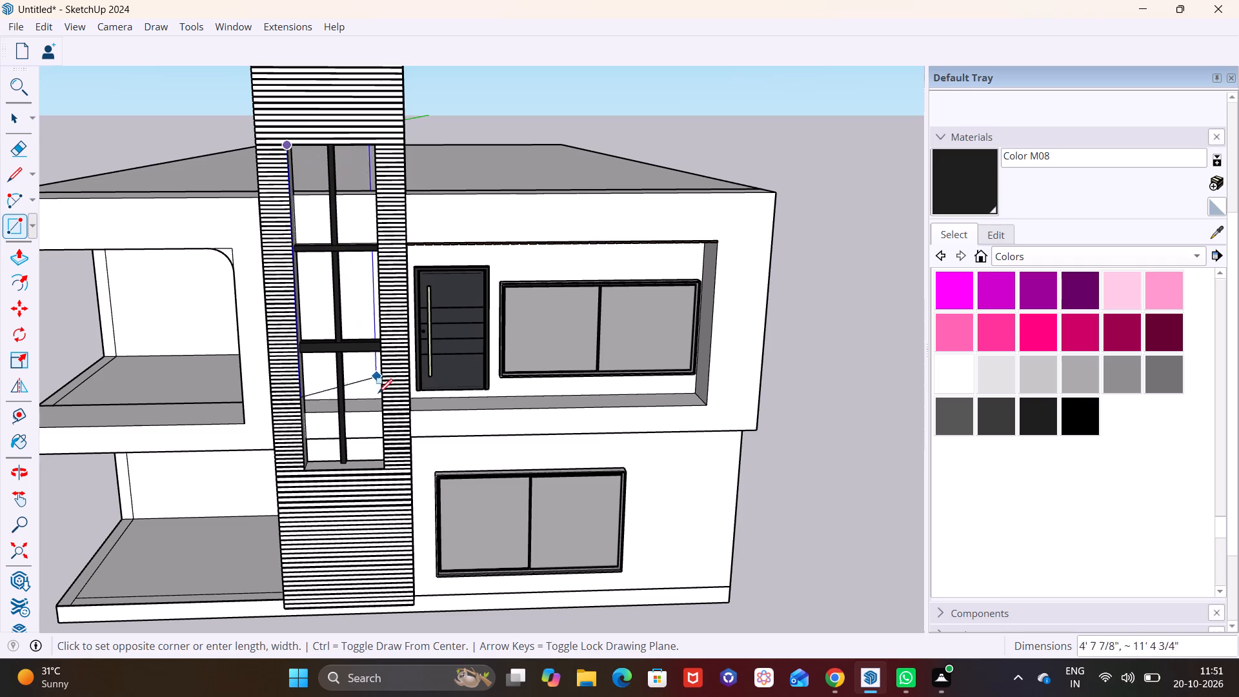
click(381, 468)
key(space)
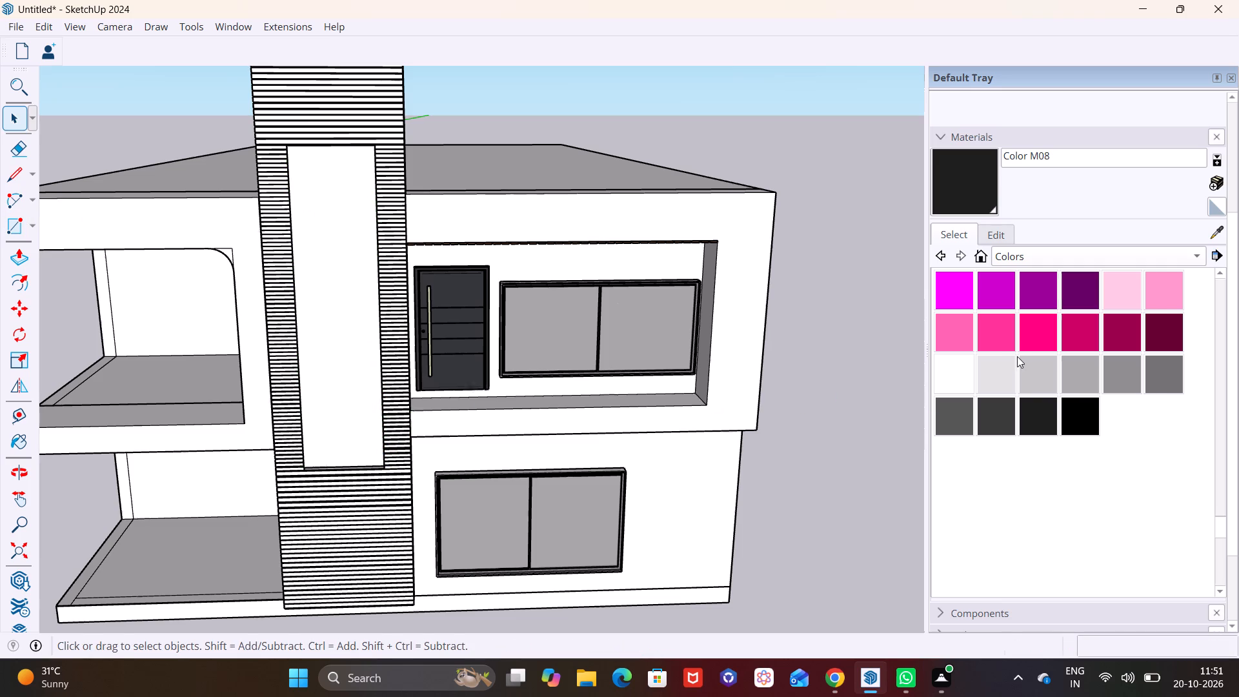
Paint the new panel in the tower opening with Translucent Glass Gray from the Glass and Mirrors materials.
click(1049, 253)
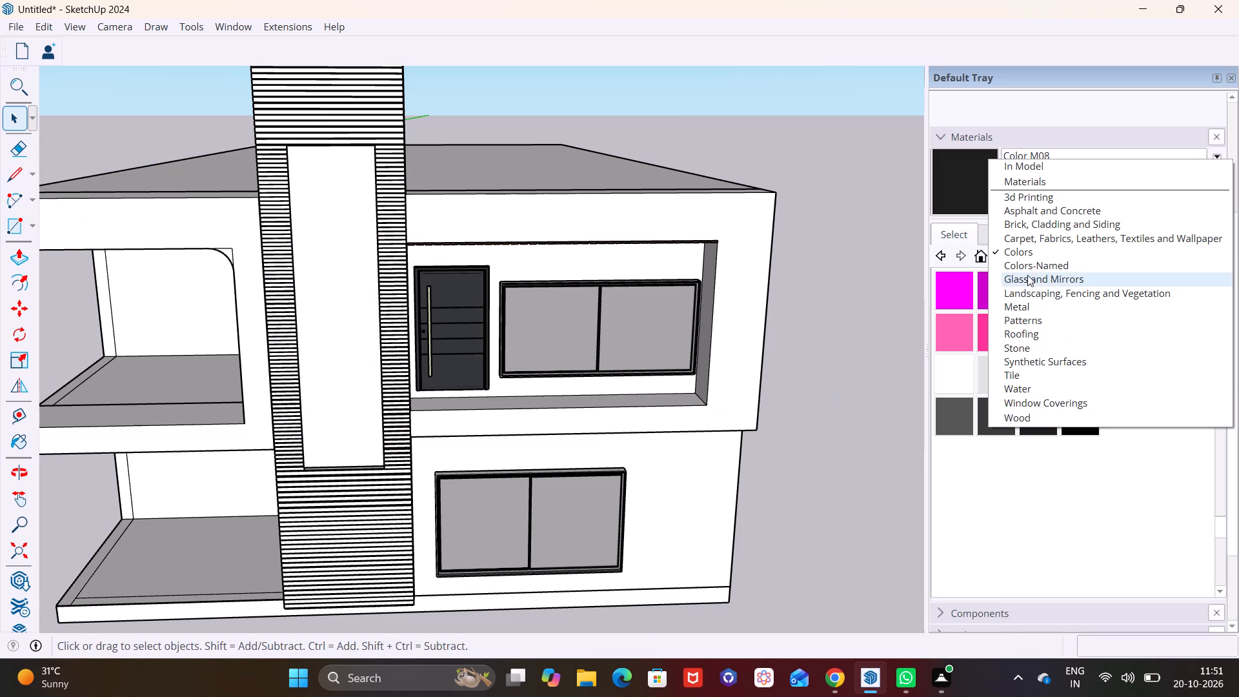
click(1029, 274)
click(998, 338)
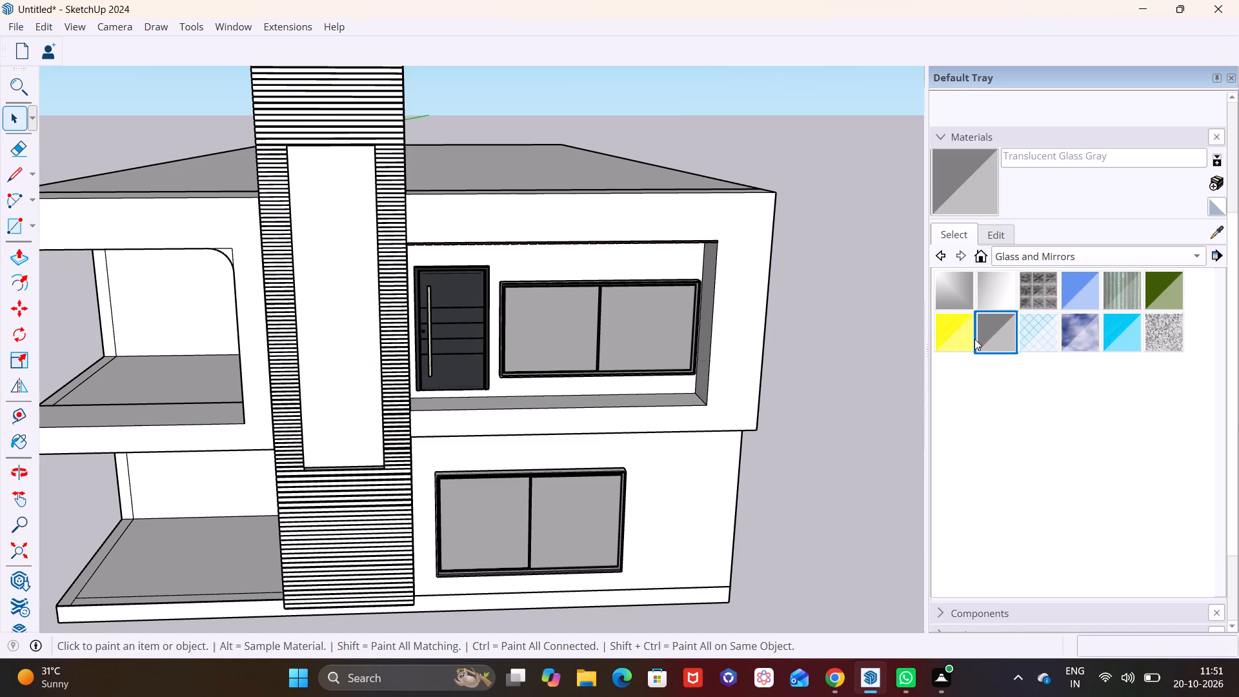
click(327, 359)
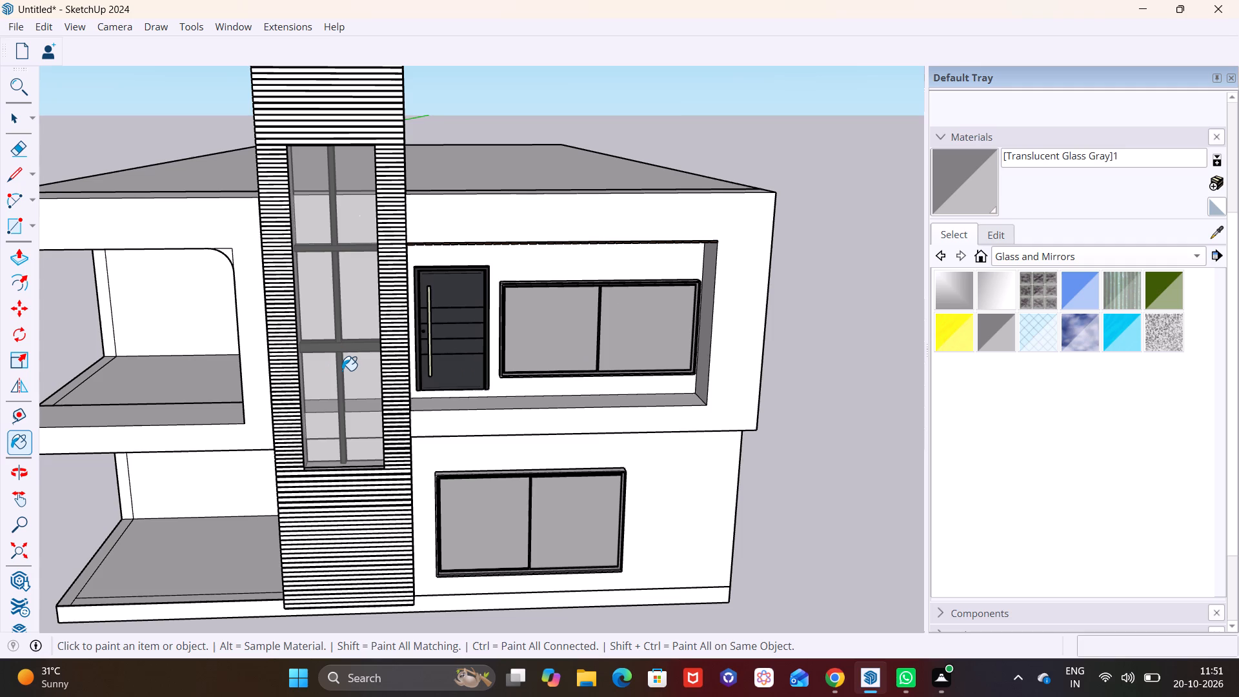
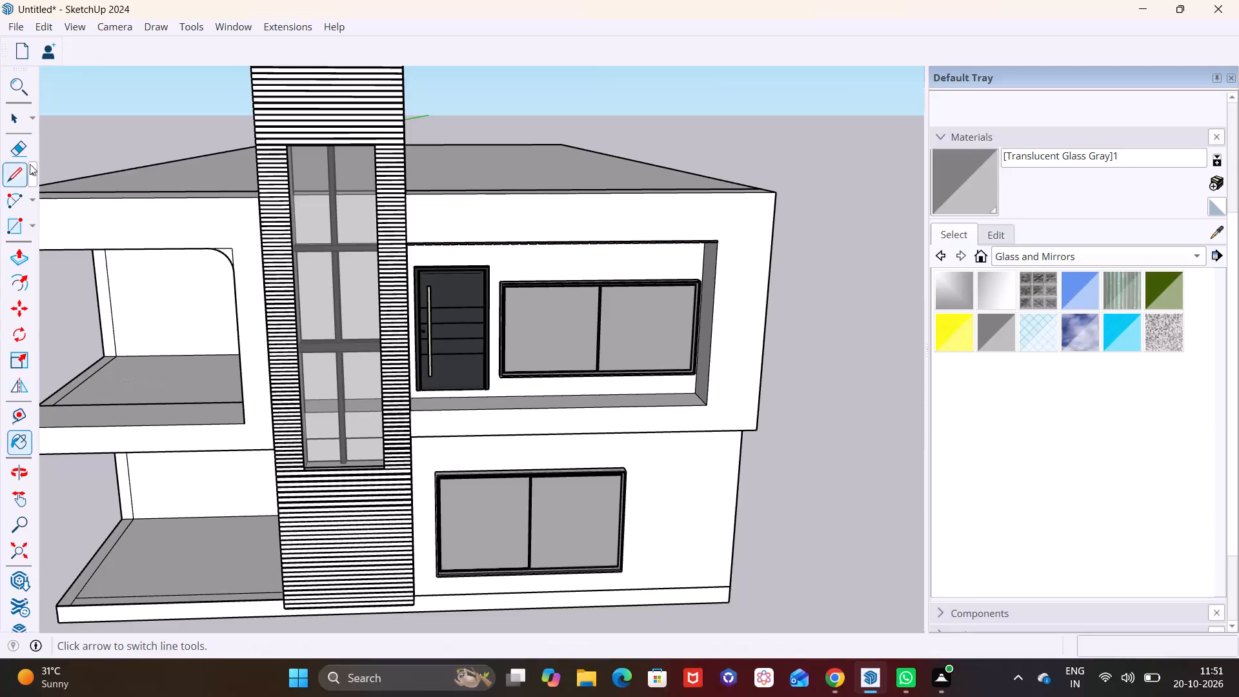
Examine the house's front facade from several angles, including the glazed tower and the upper-storey frame.
click(10, 116)
scroll(462, 503, down, 2)
middle_drag(438, 496, 415, 450)
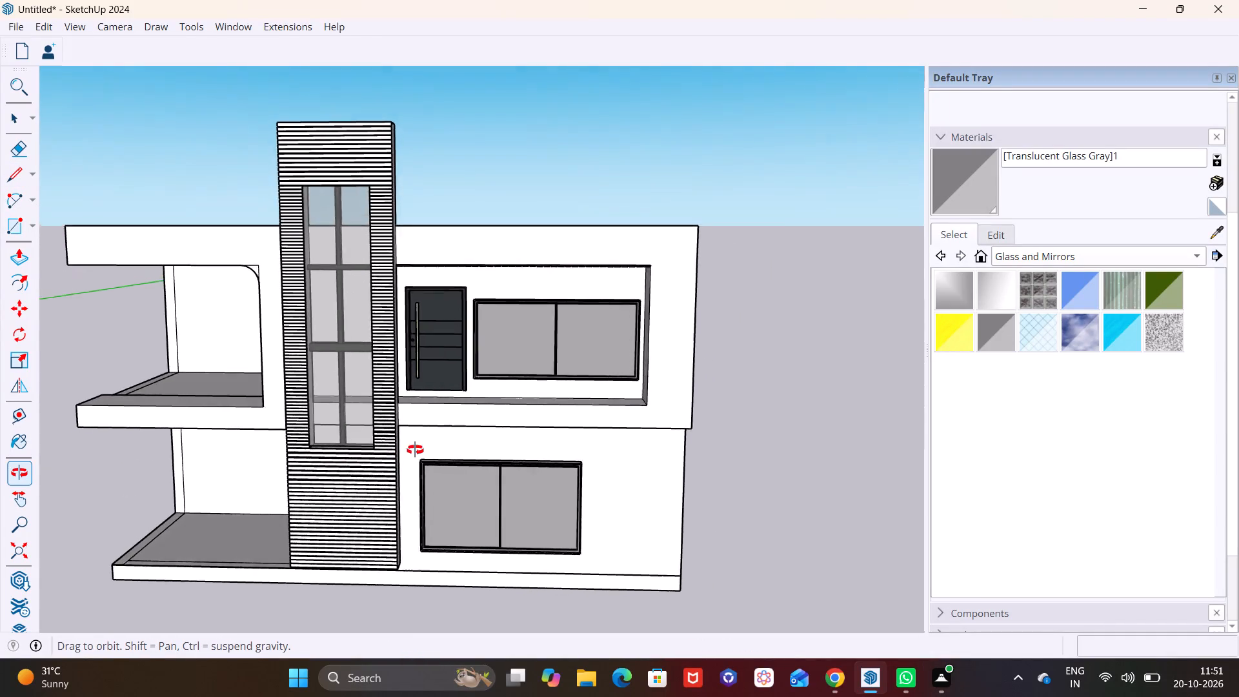
middle_drag(415, 450, 493, 436)
scroll(451, 431, down, 2)
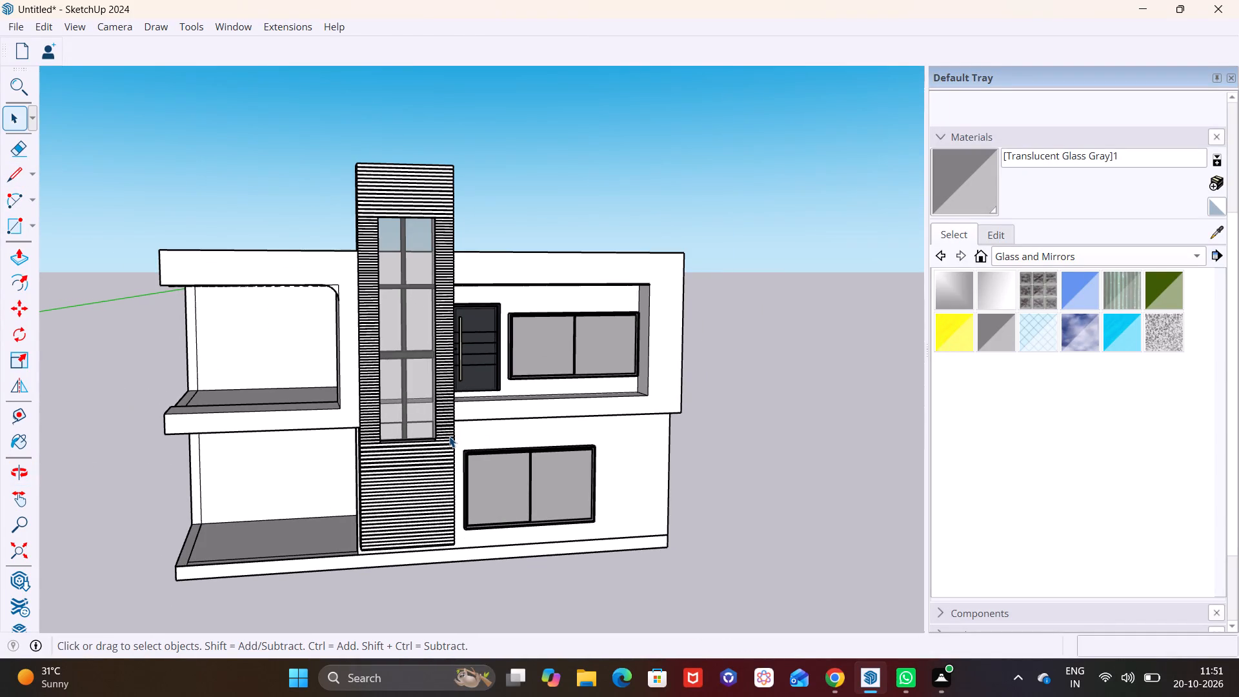
middle_drag(451, 441, 398, 466)
scroll(398, 464, down, 1)
shift+middle_drag(448, 443, 523, 398)
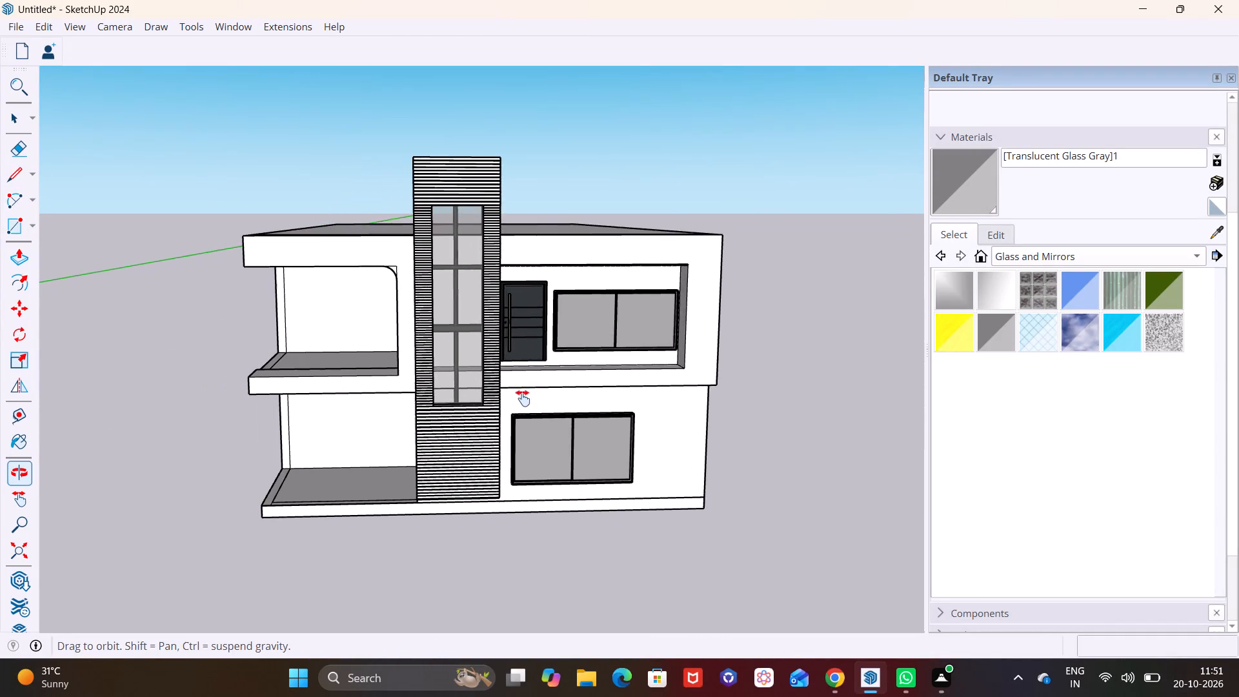
shift+middle_drag(523, 398, 526, 398)
middle_drag(538, 434, 492, 432)
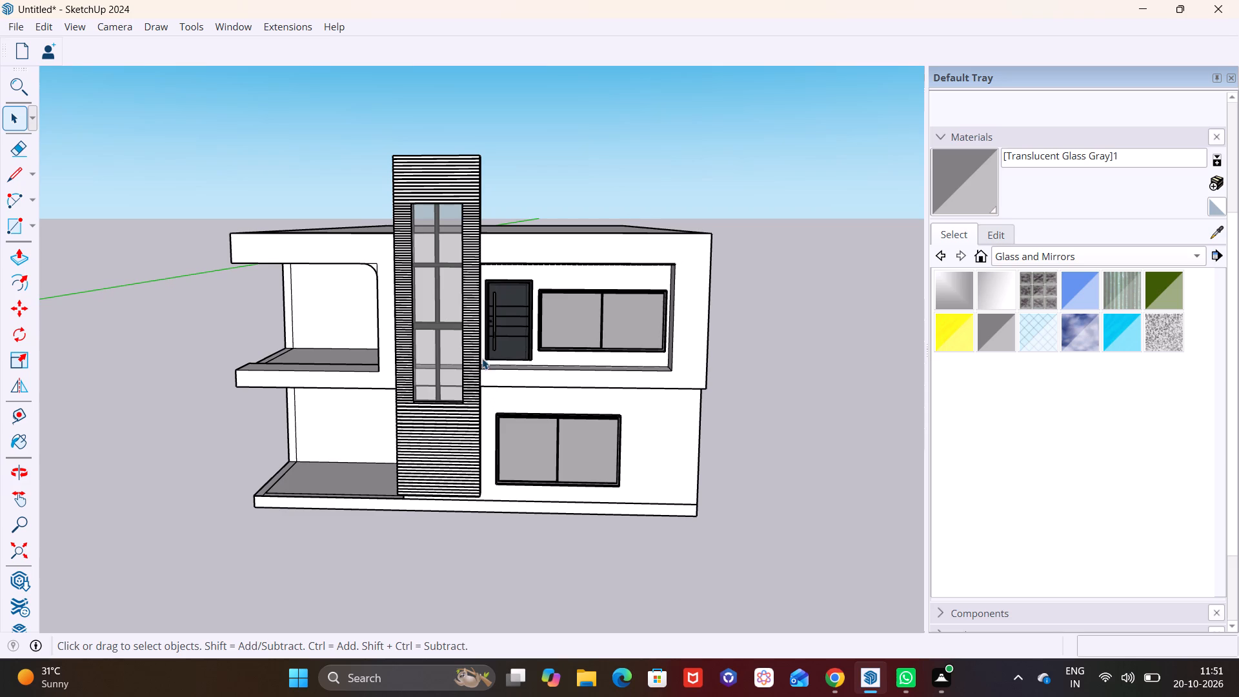
shift+middle_drag(531, 246, 507, 294)
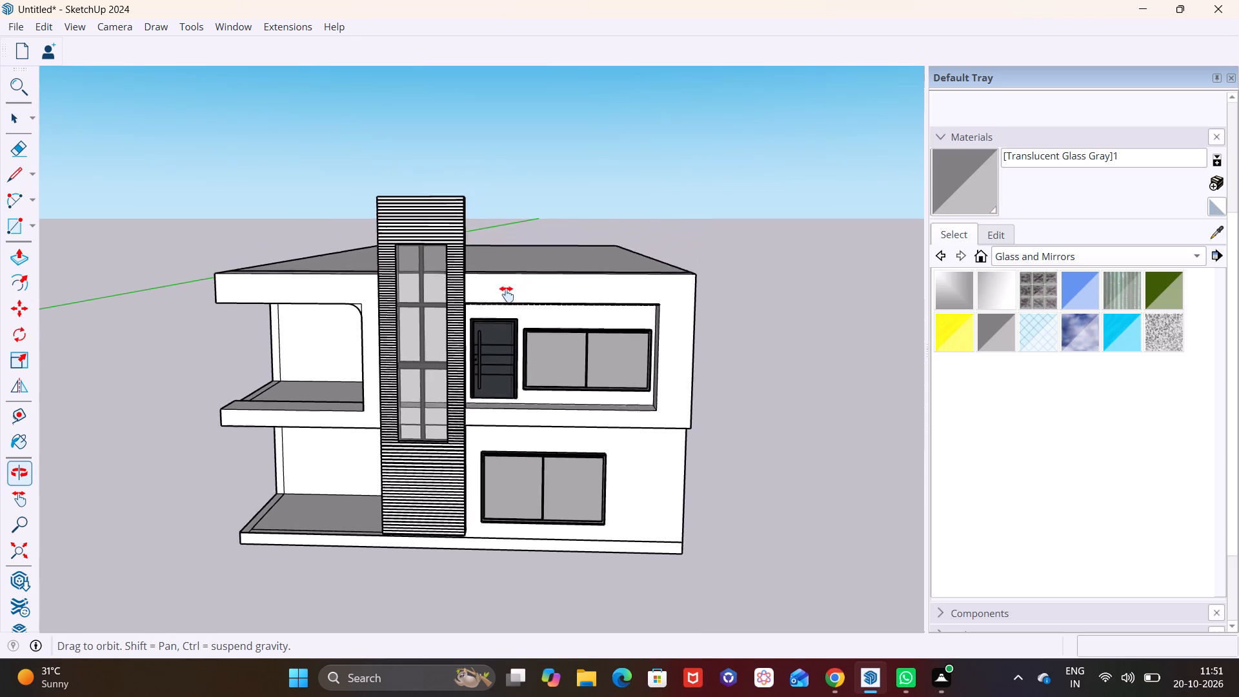
shift+middle_drag(507, 294, 461, 343)
middle_drag(511, 345, 544, 321)
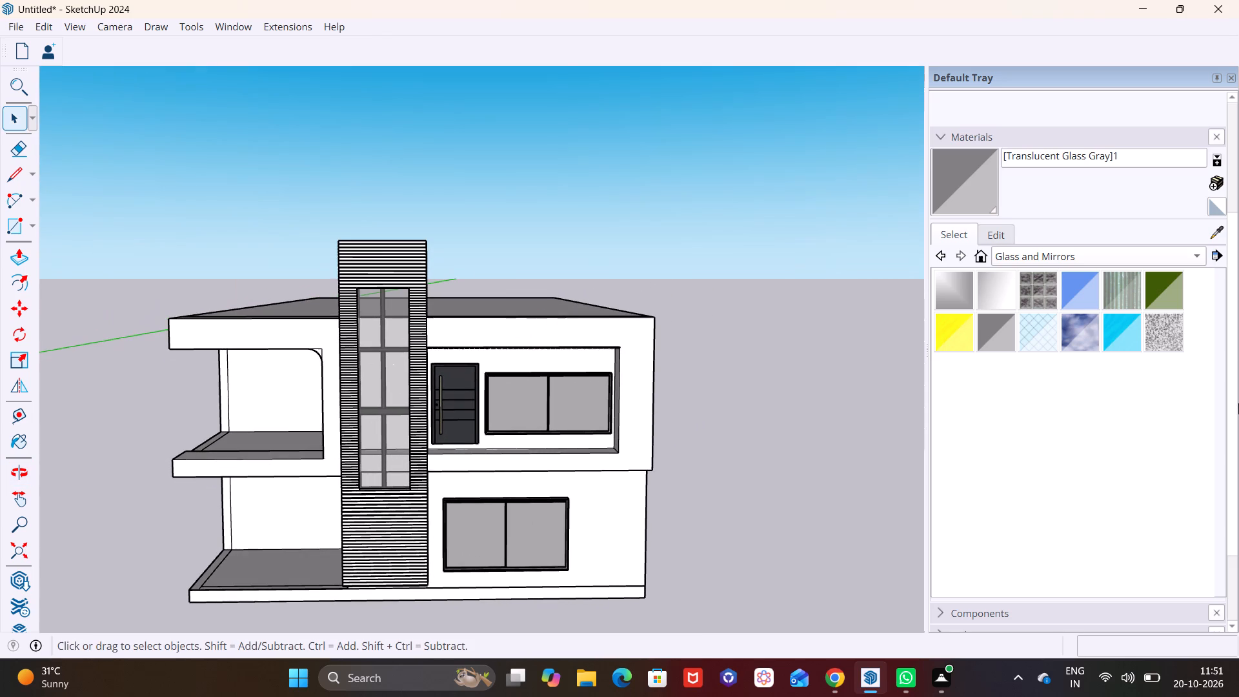
Paint the front faces of the upper-storey frame on both sides of the tower with Color M04 from the Colors materials.
click(1082, 252)
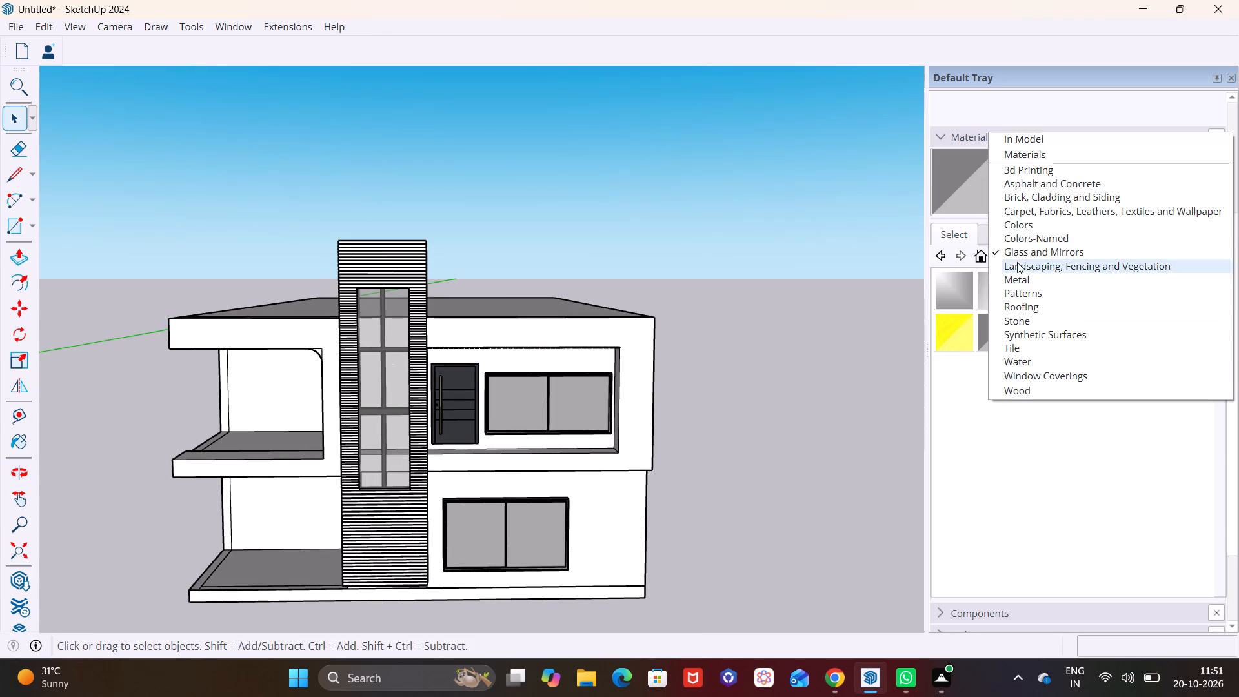
click(1025, 230)
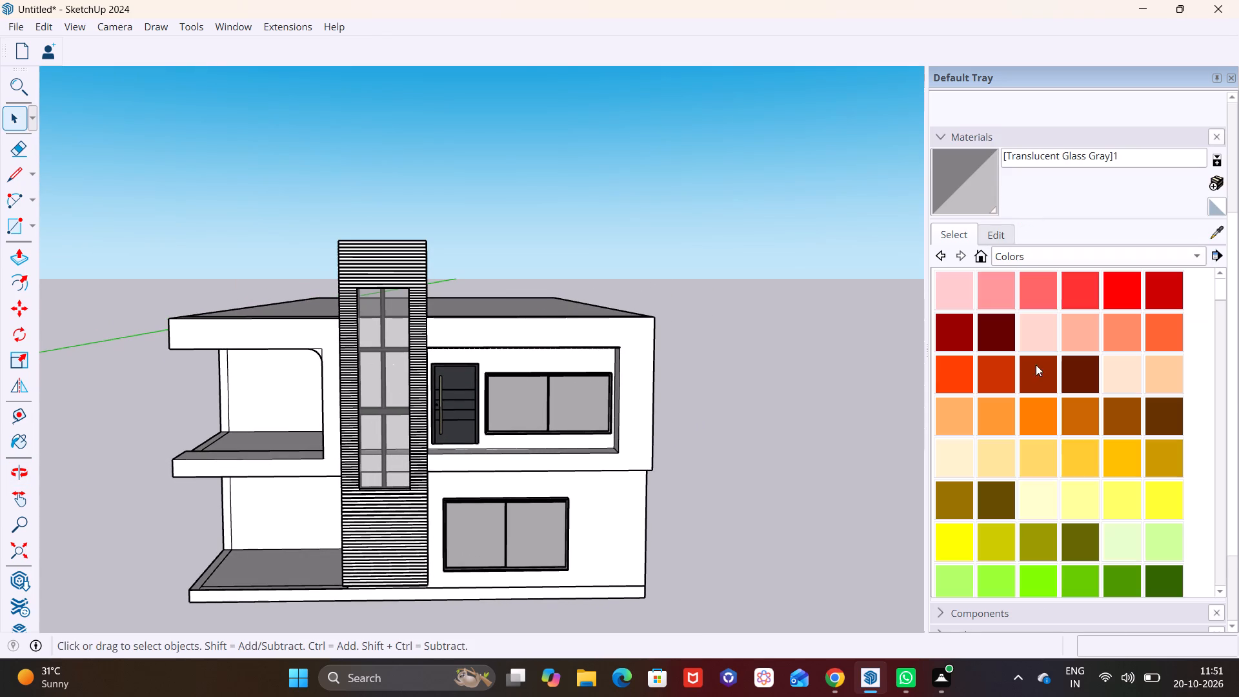
scroll(1036, 459, down, 17)
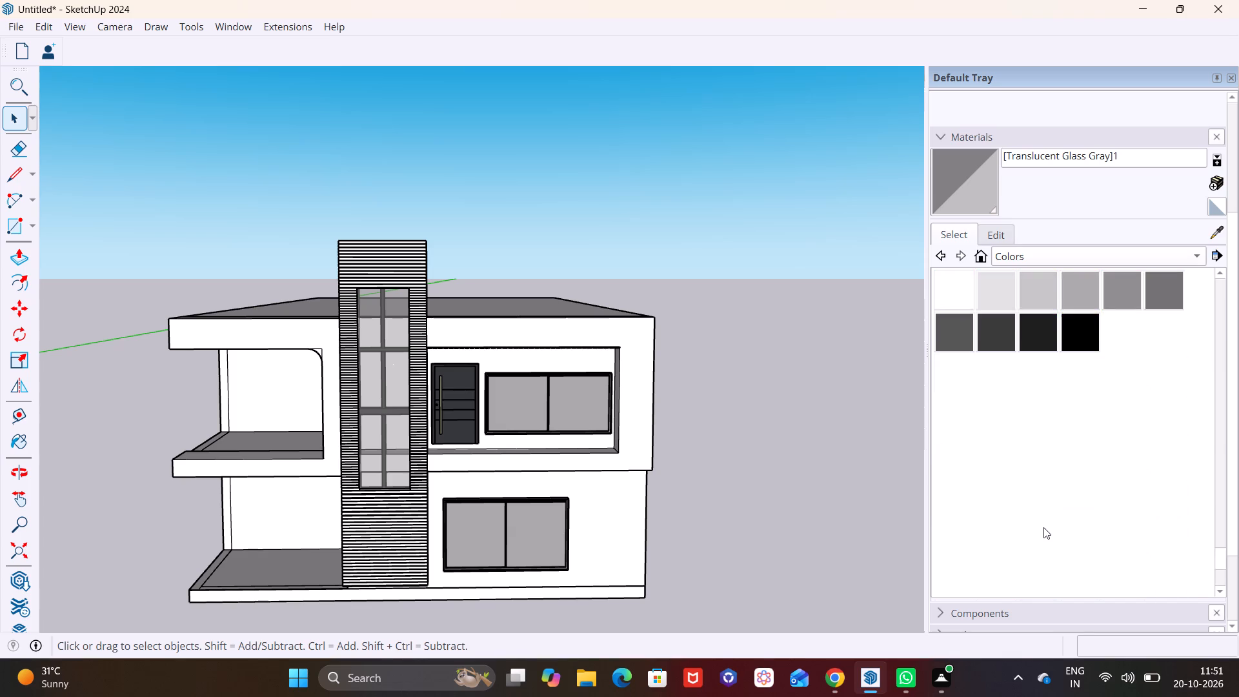
scroll(1043, 527, down, 2)
scroll(1021, 444, up, 4)
click(1119, 407)
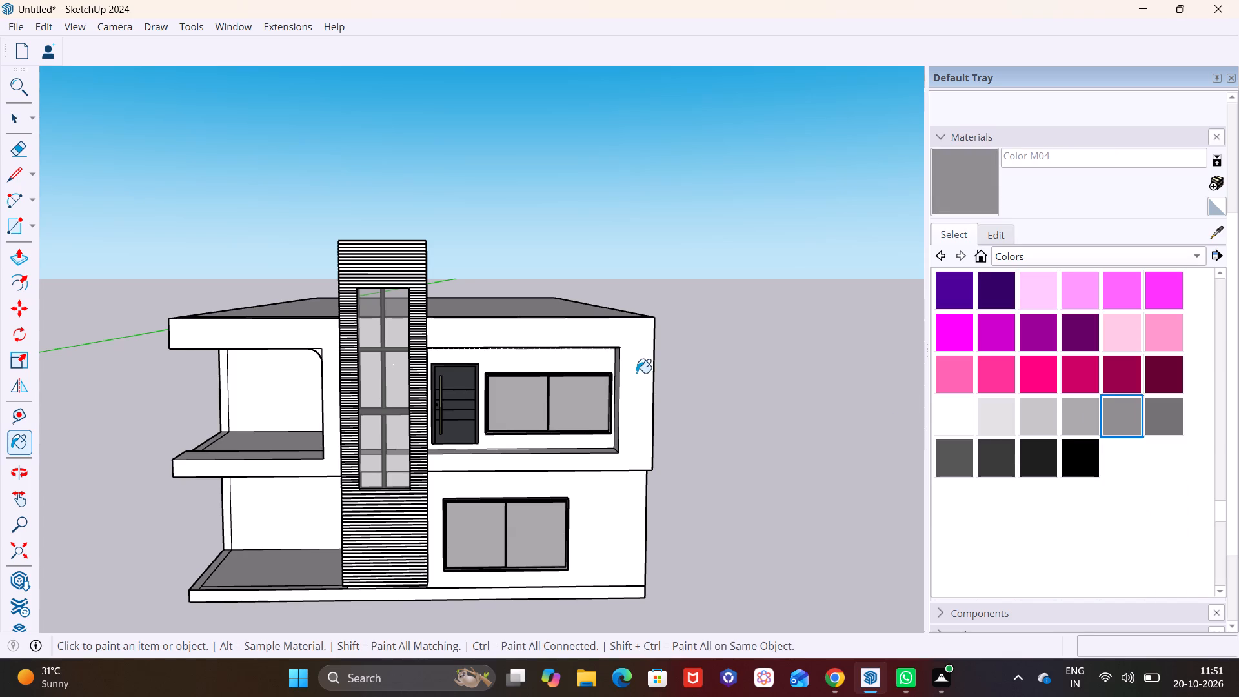
click(637, 373)
click(301, 334)
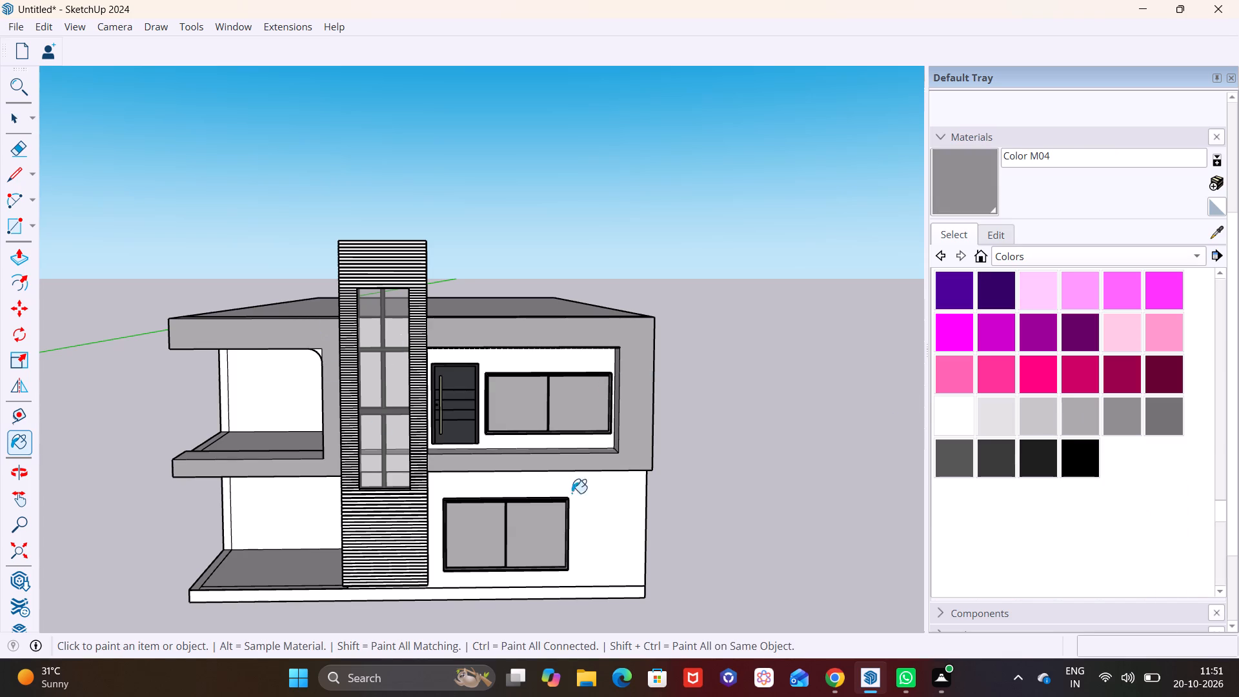
key(space)
click(701, 510)
Paint the small leftover face at the rounded corner of the upper balcony opening with Color M04.
middle_drag(596, 507, 681, 439)
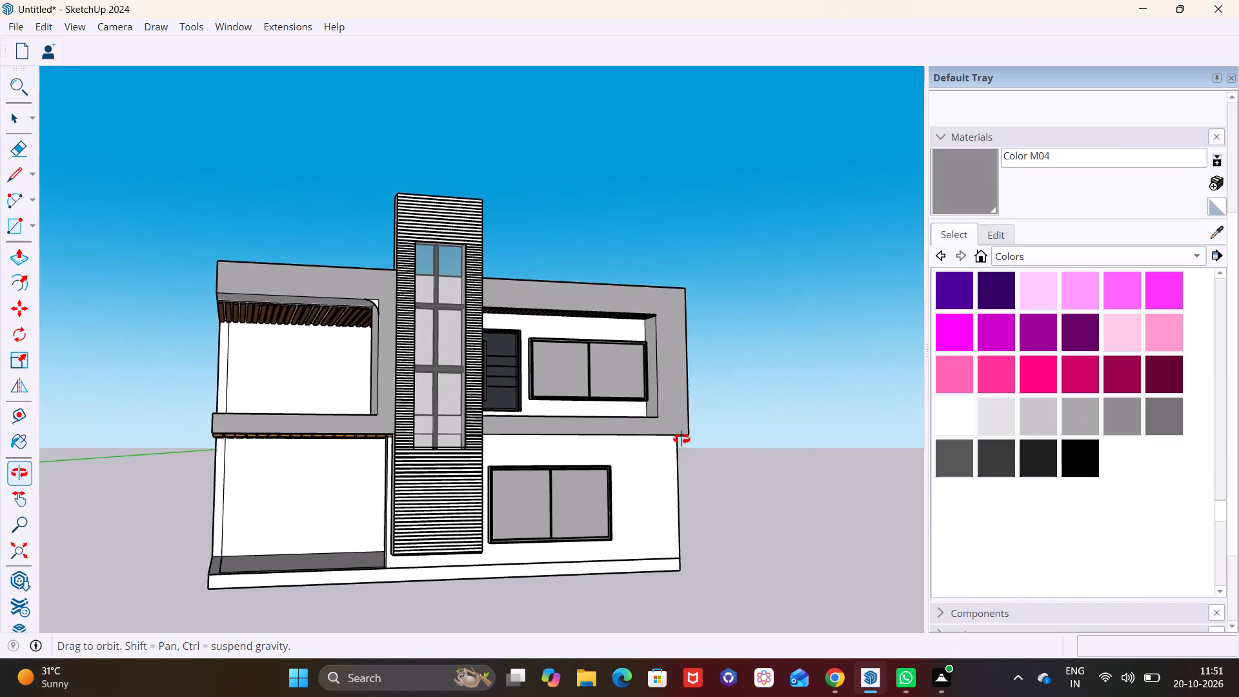
middle_drag(681, 439, 680, 438)
scroll(445, 398, up, 3)
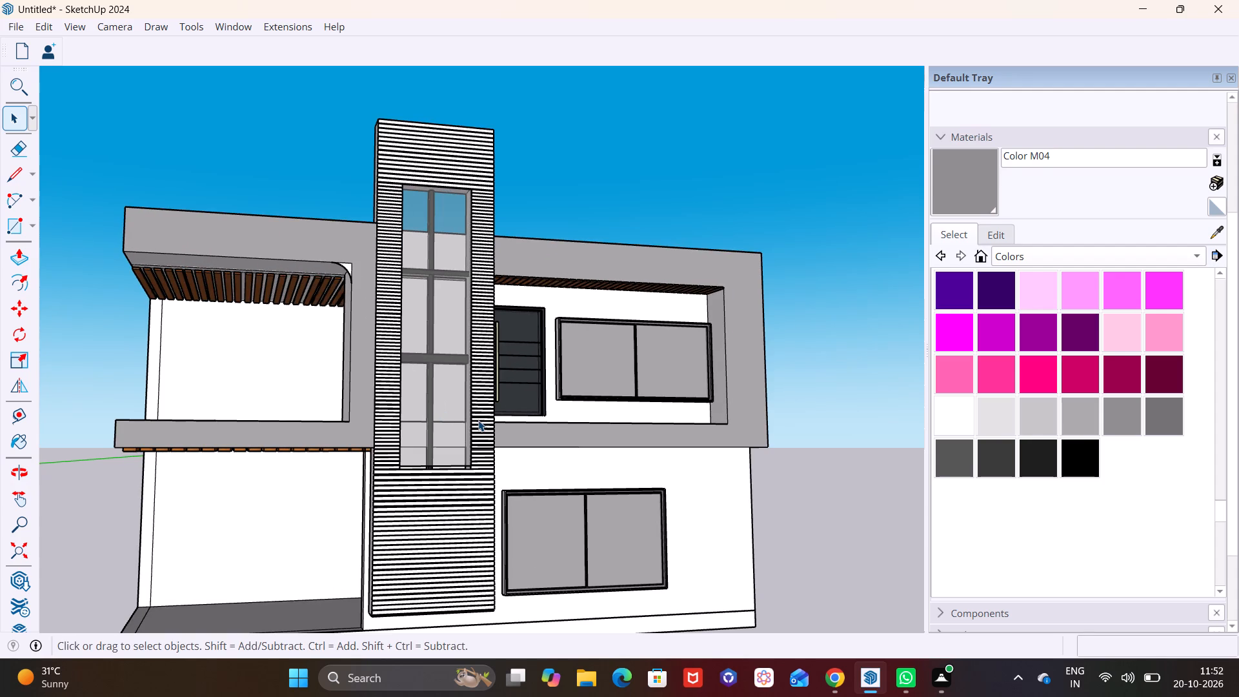
scroll(478, 420, up, 1)
scroll(359, 233, up, 6)
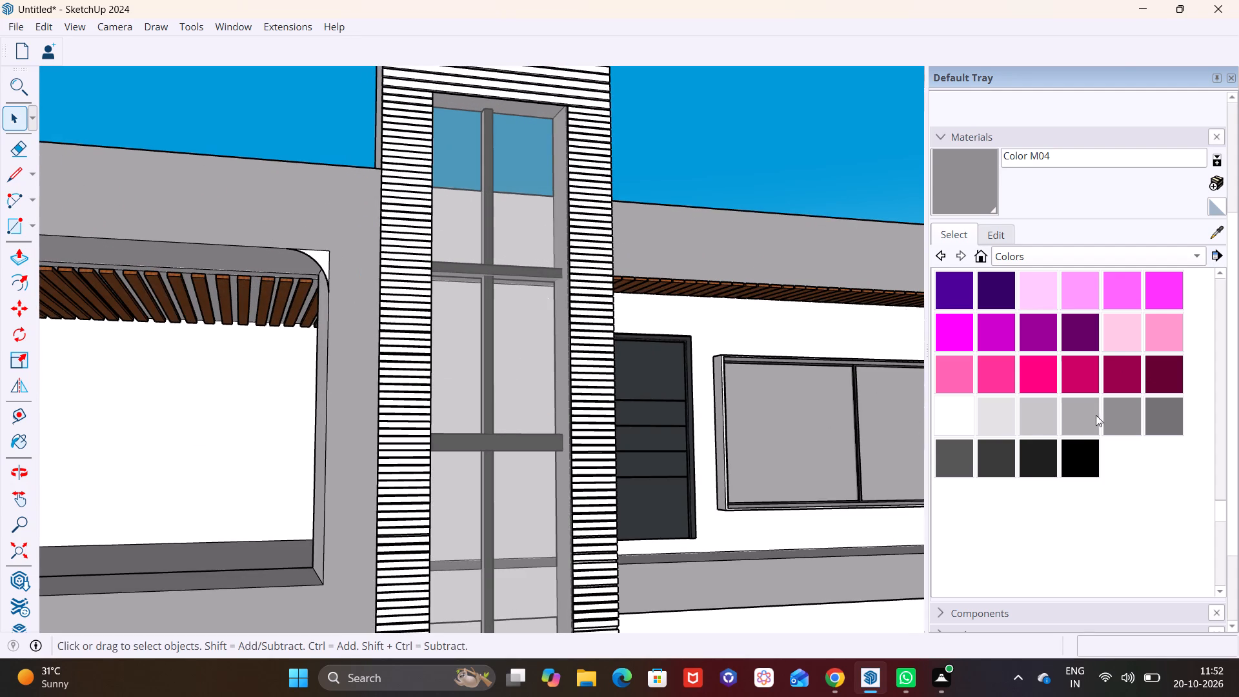
click(1118, 412)
click(319, 259)
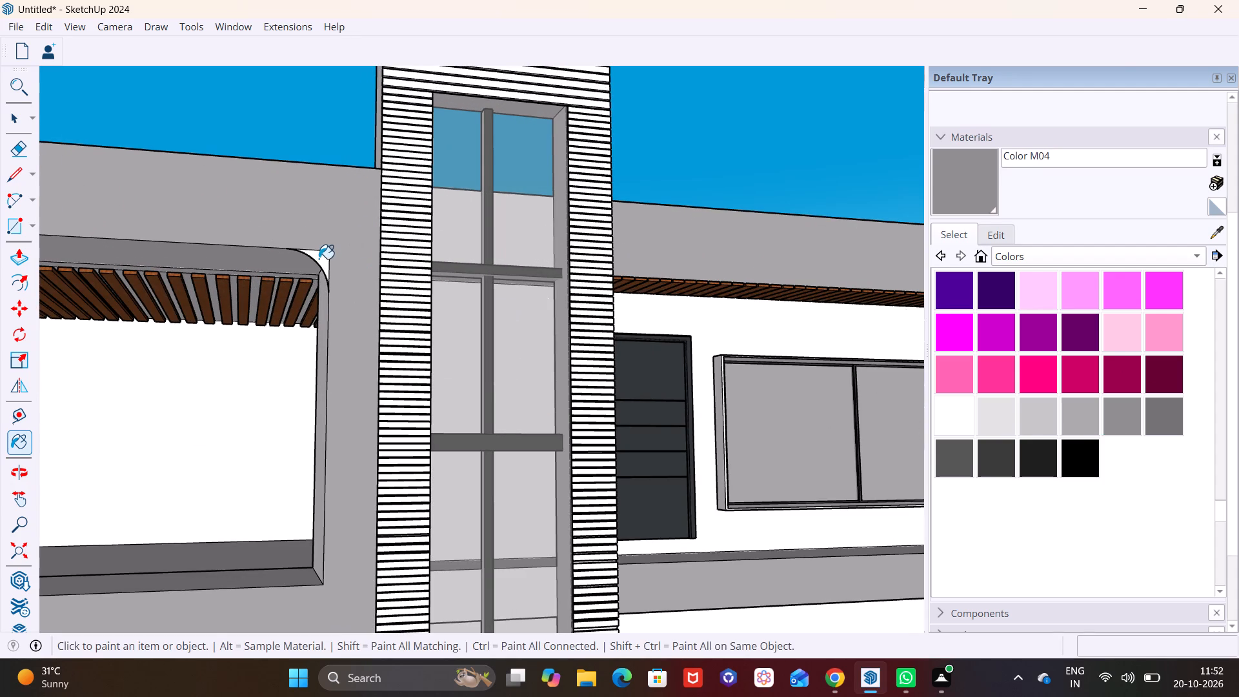
key(space)
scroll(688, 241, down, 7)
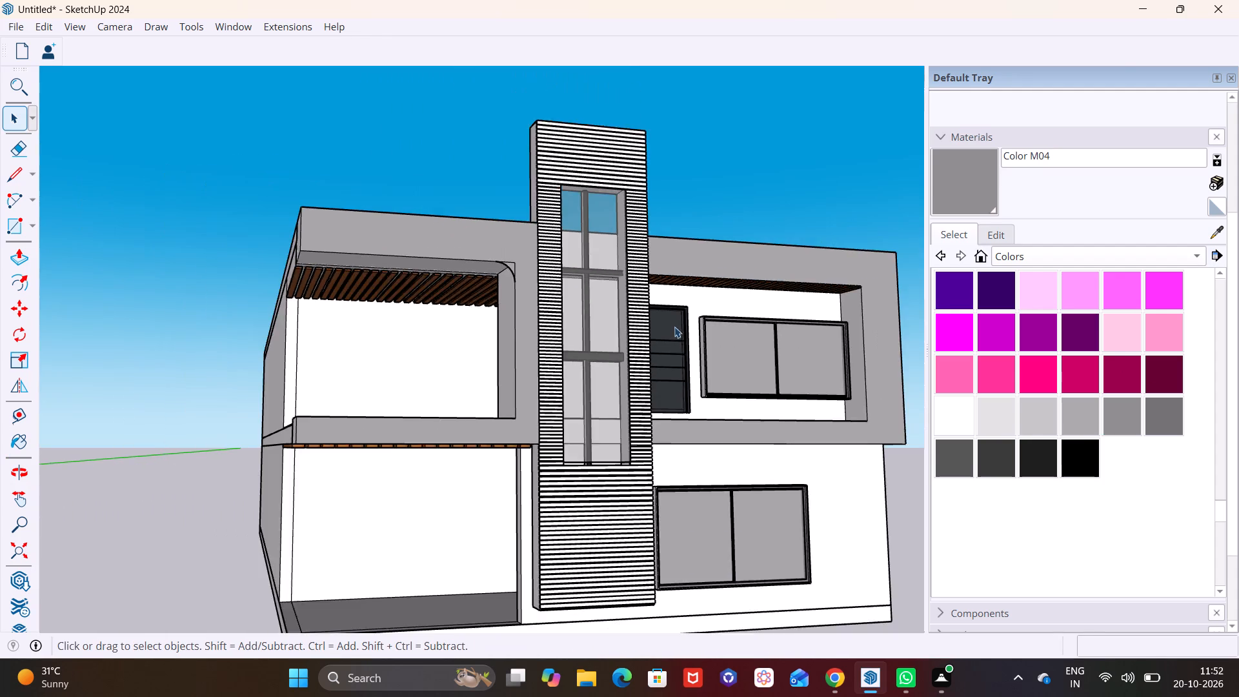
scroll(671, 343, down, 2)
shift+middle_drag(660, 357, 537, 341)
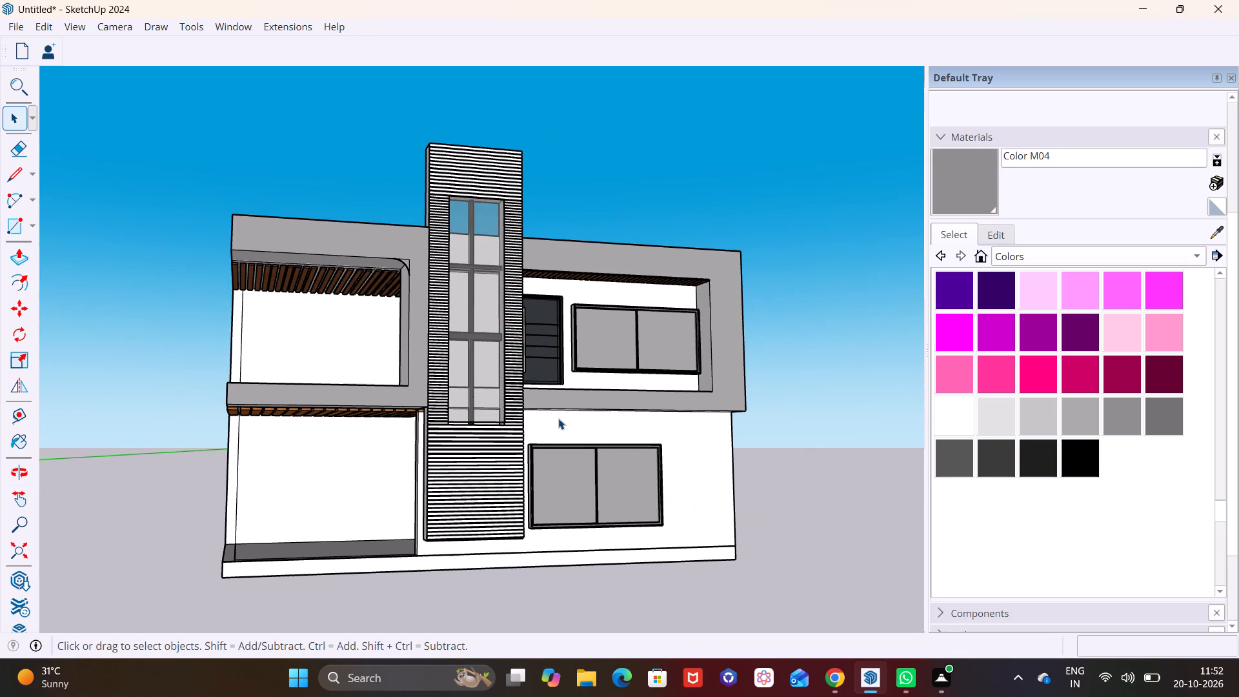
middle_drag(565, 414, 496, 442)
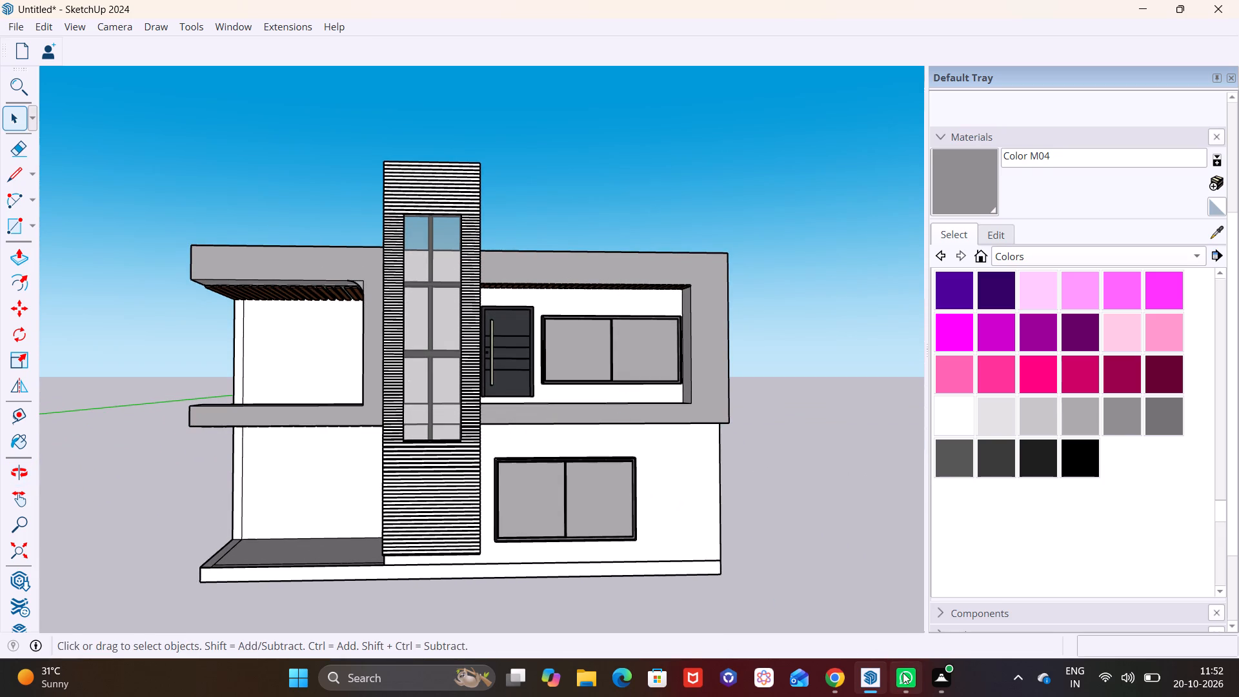
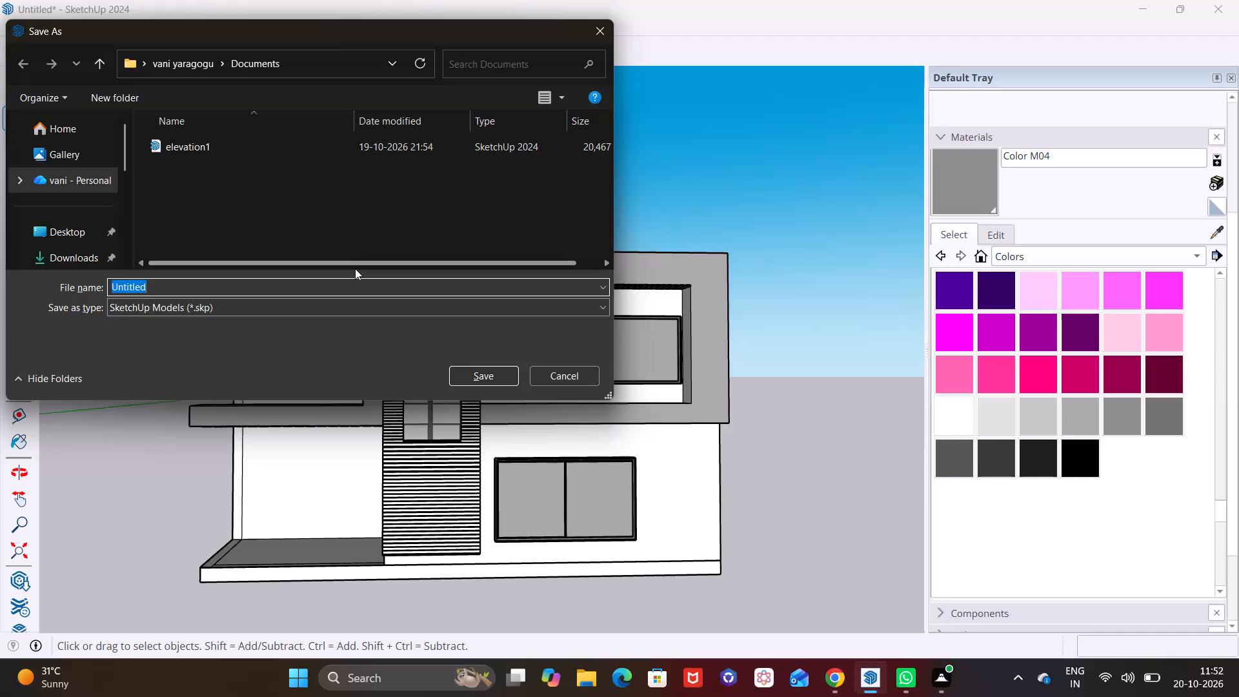
Save the house model in the Documents folder as a SketchUp model named "sketch ele1".
key(BackSpace)
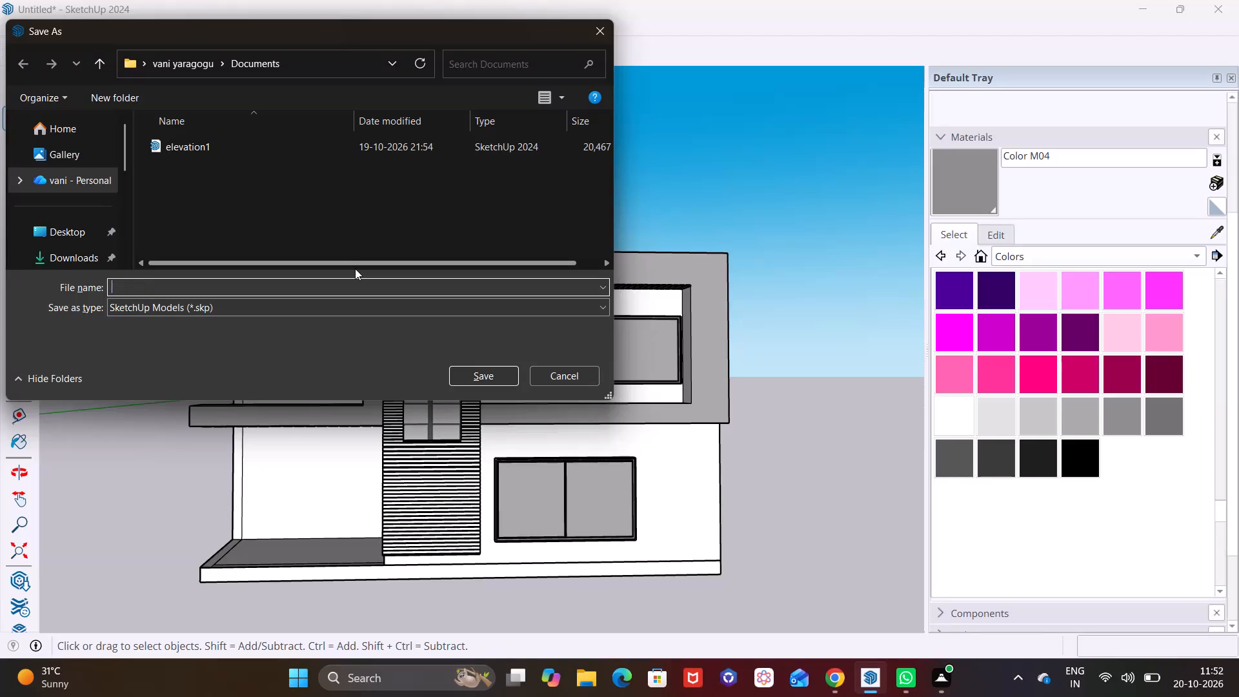
text(sketch ele1)
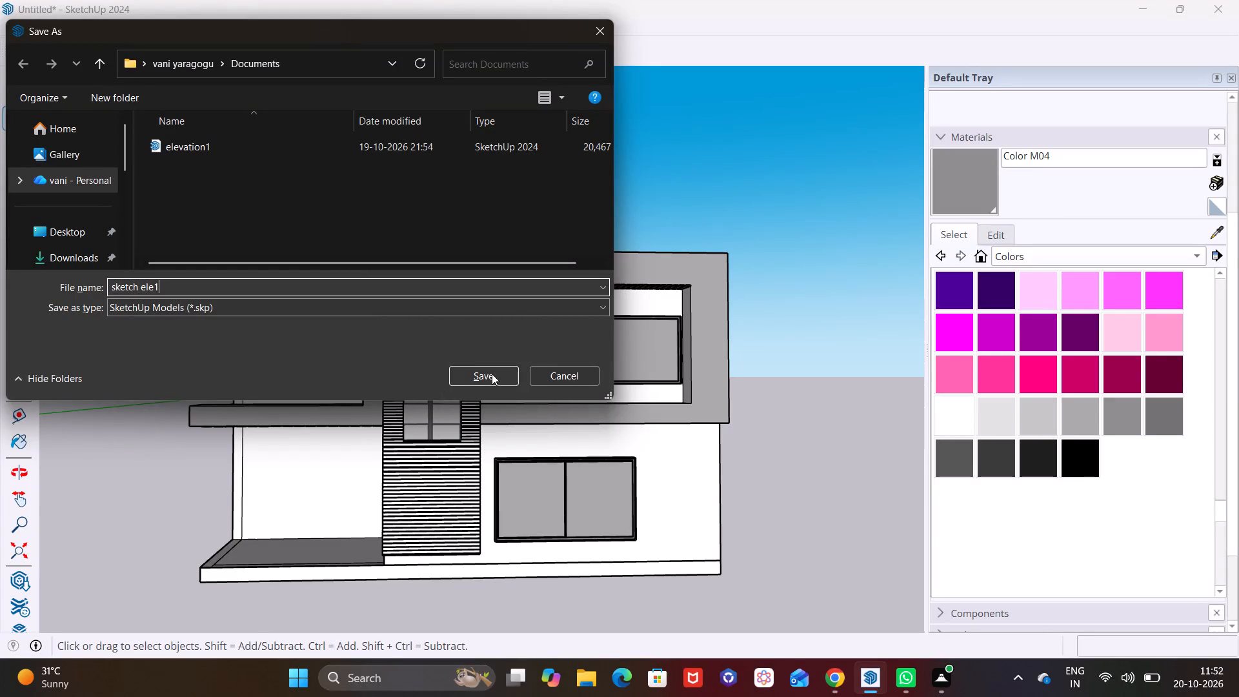
click(492, 373)
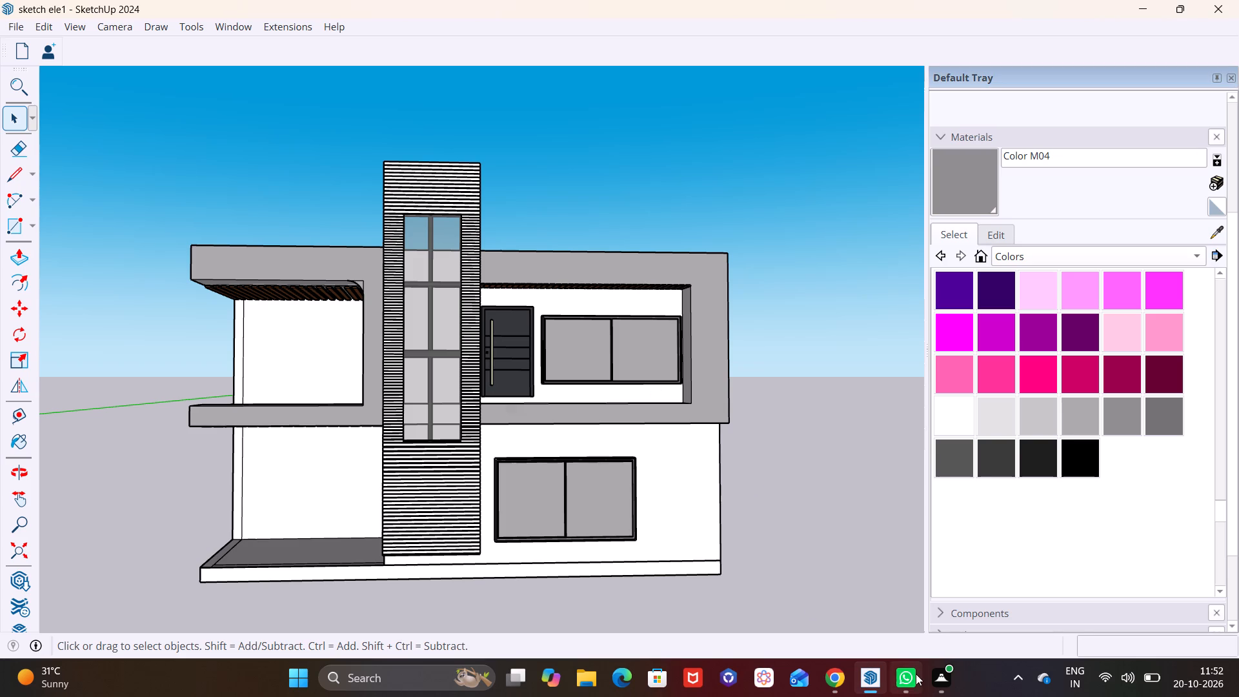
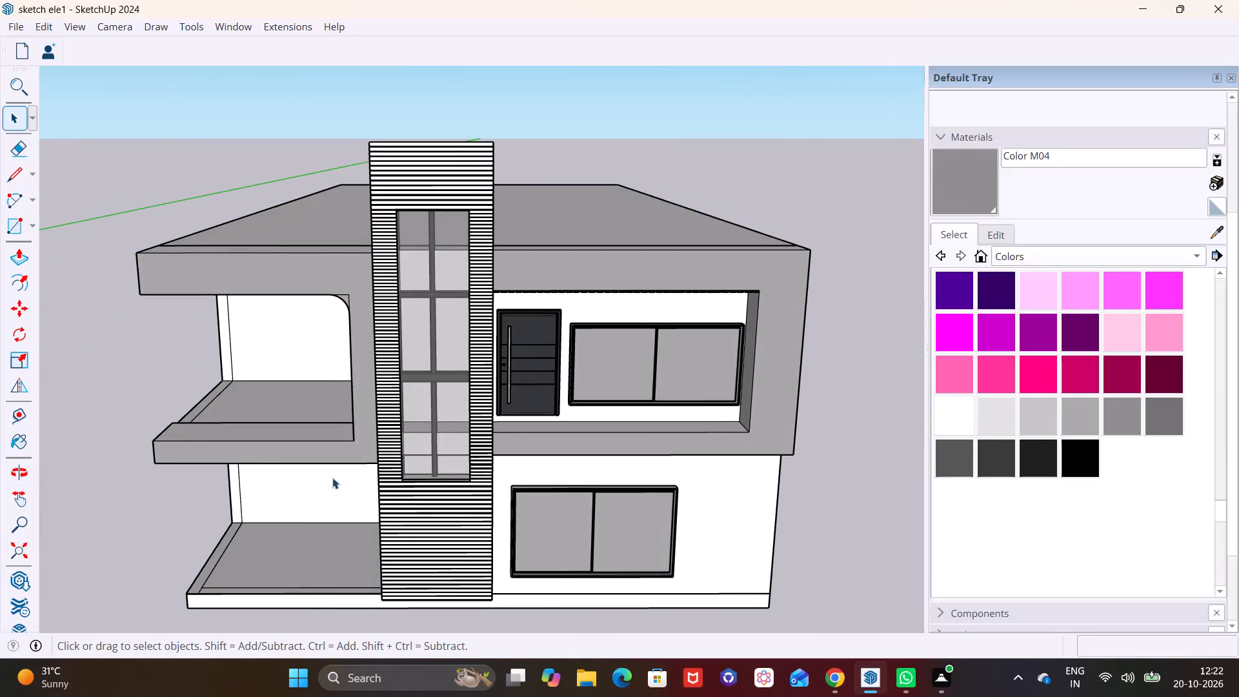
Open 3D Warehouse and browse the "windows" models for a black-framed two-pane window.
middle_drag(332, 478, 408, 419)
scroll(416, 413, down, 2)
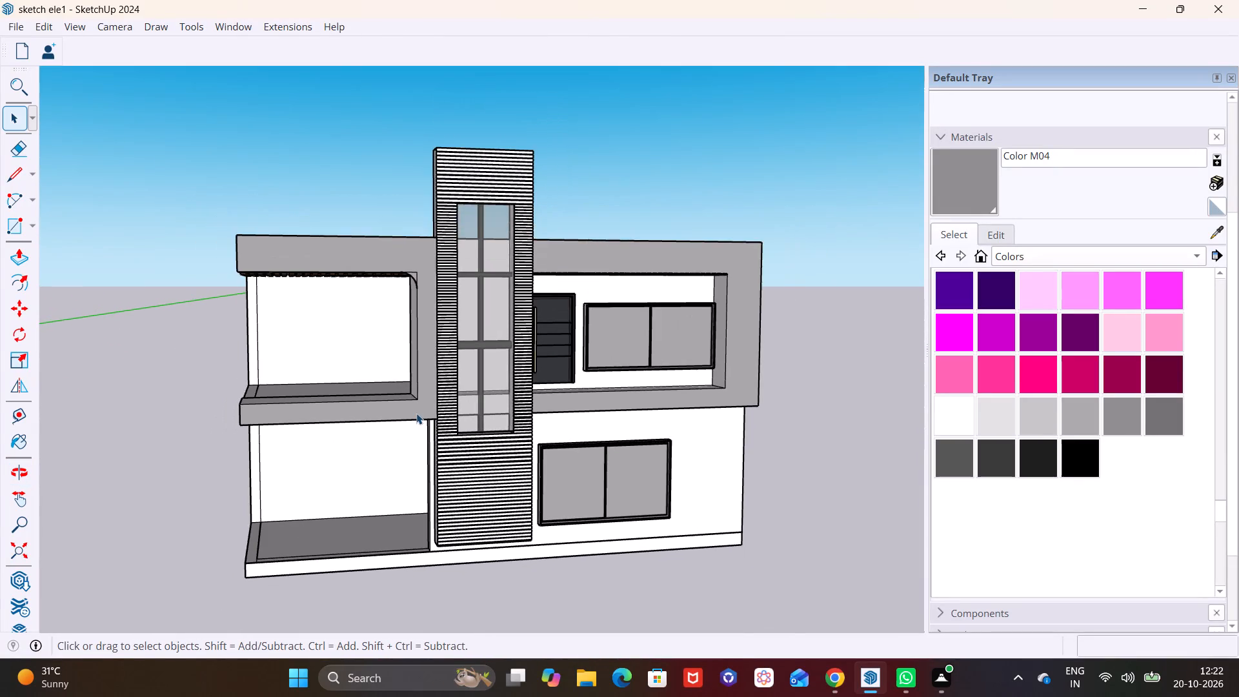
scroll(416, 413, down, 1)
click(221, 33)
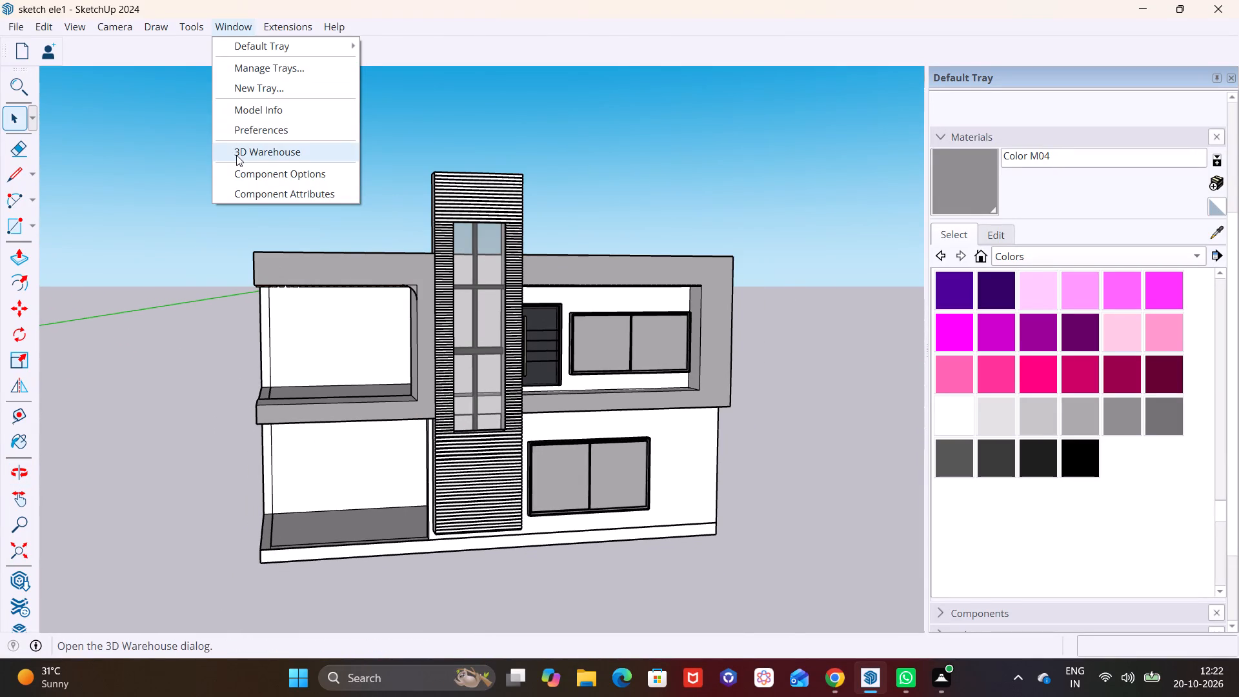
click(248, 148)
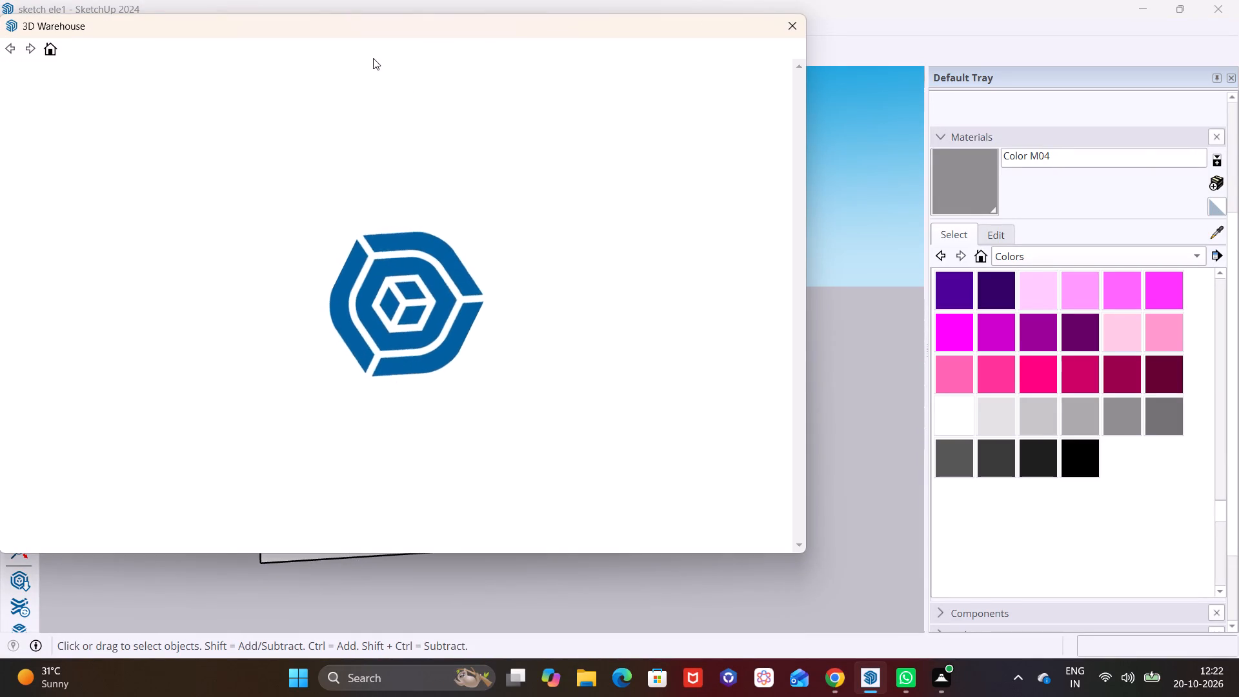
click(272, 85)
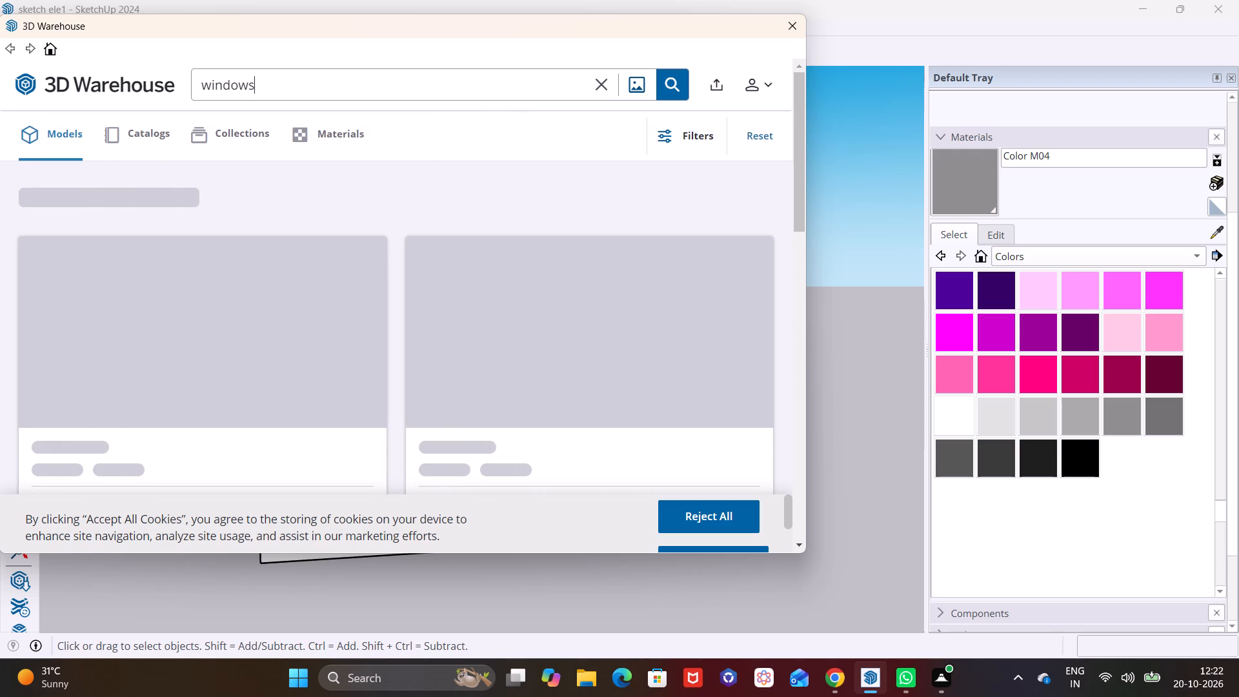
scroll(495, 290, down, 3)
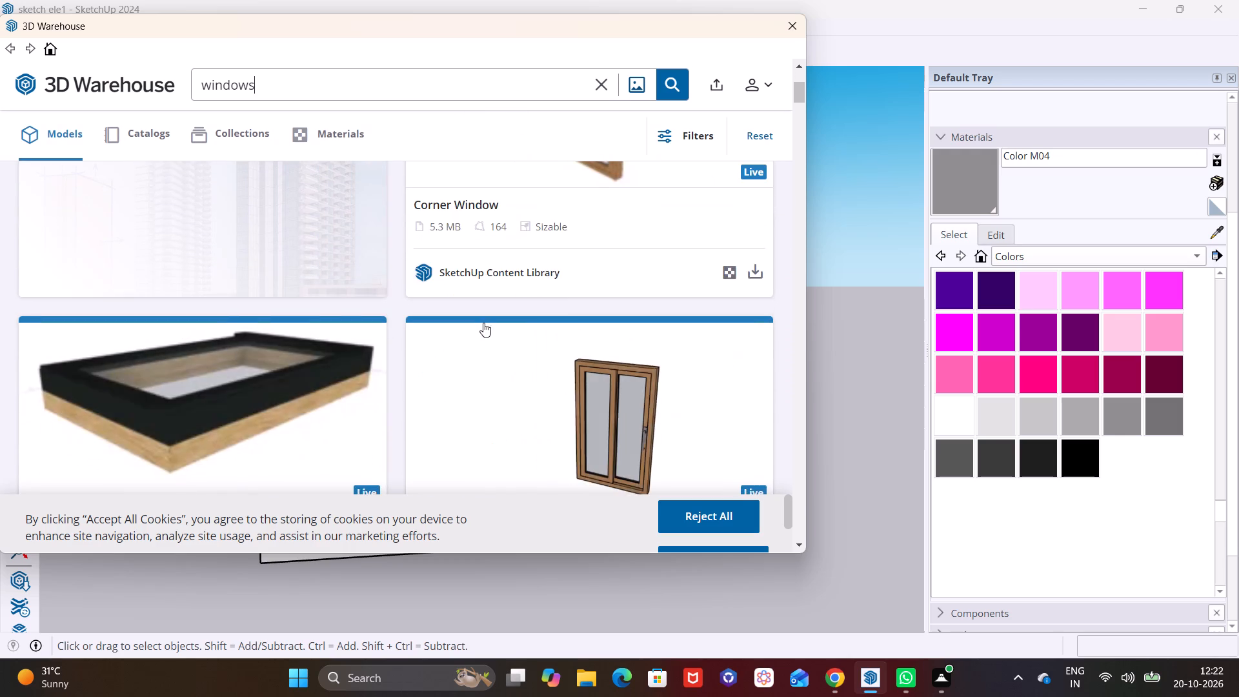
scroll(483, 323, down, 7)
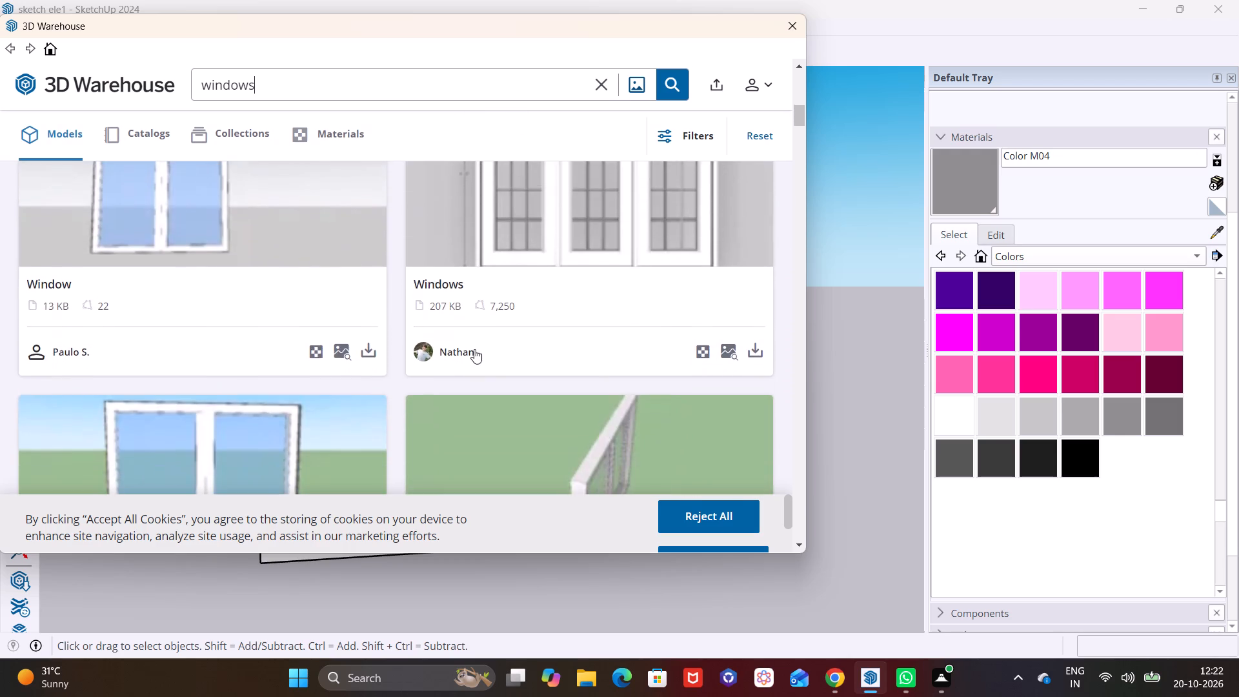
scroll(474, 349, down, 8)
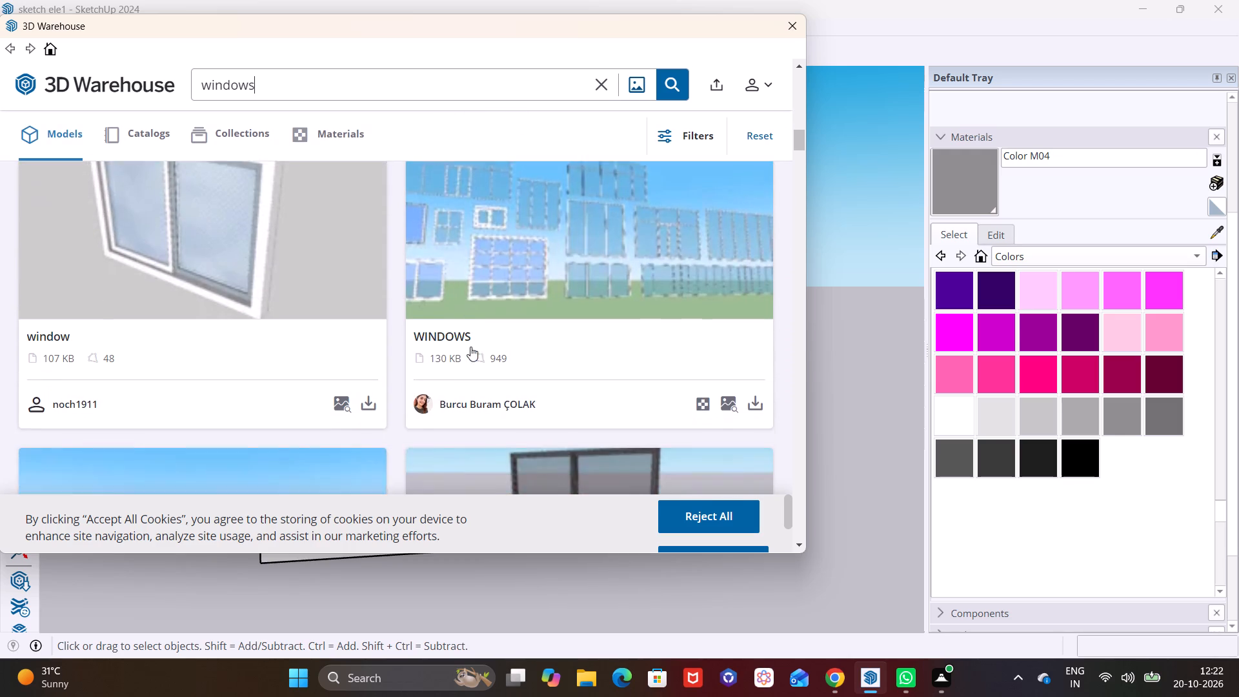
scroll(470, 347, down, 9)
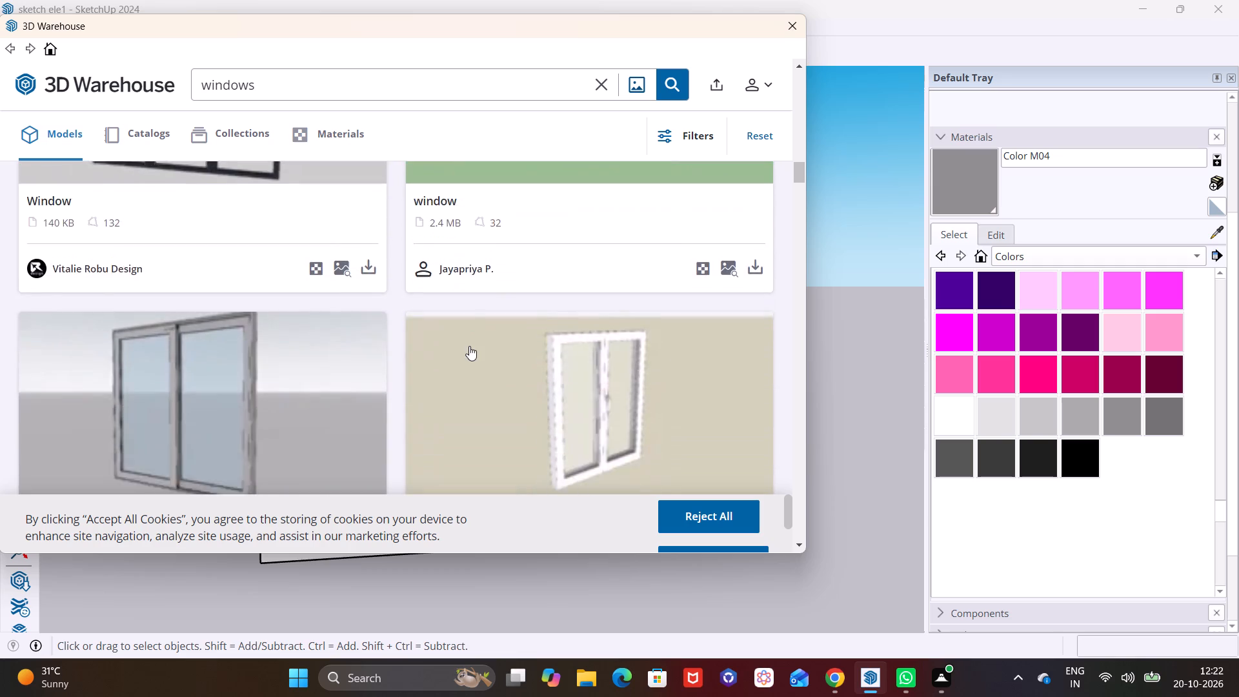
scroll(469, 346, down, 11)
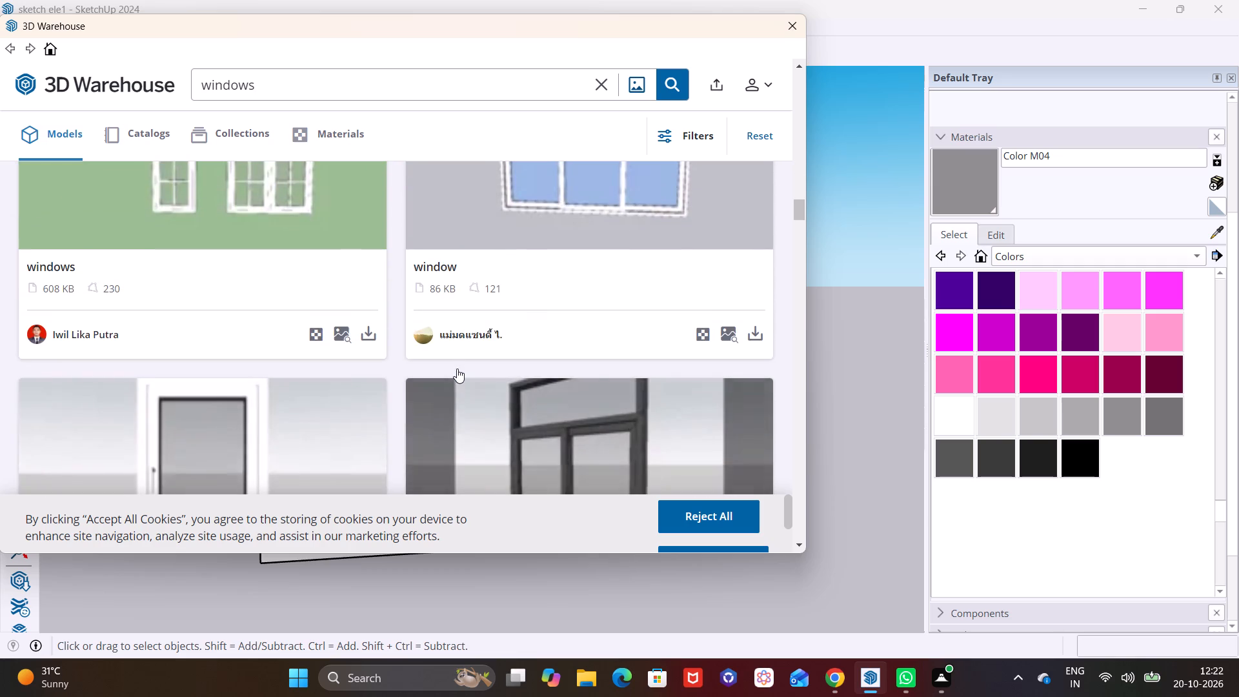
scroll(457, 369, down, 9)
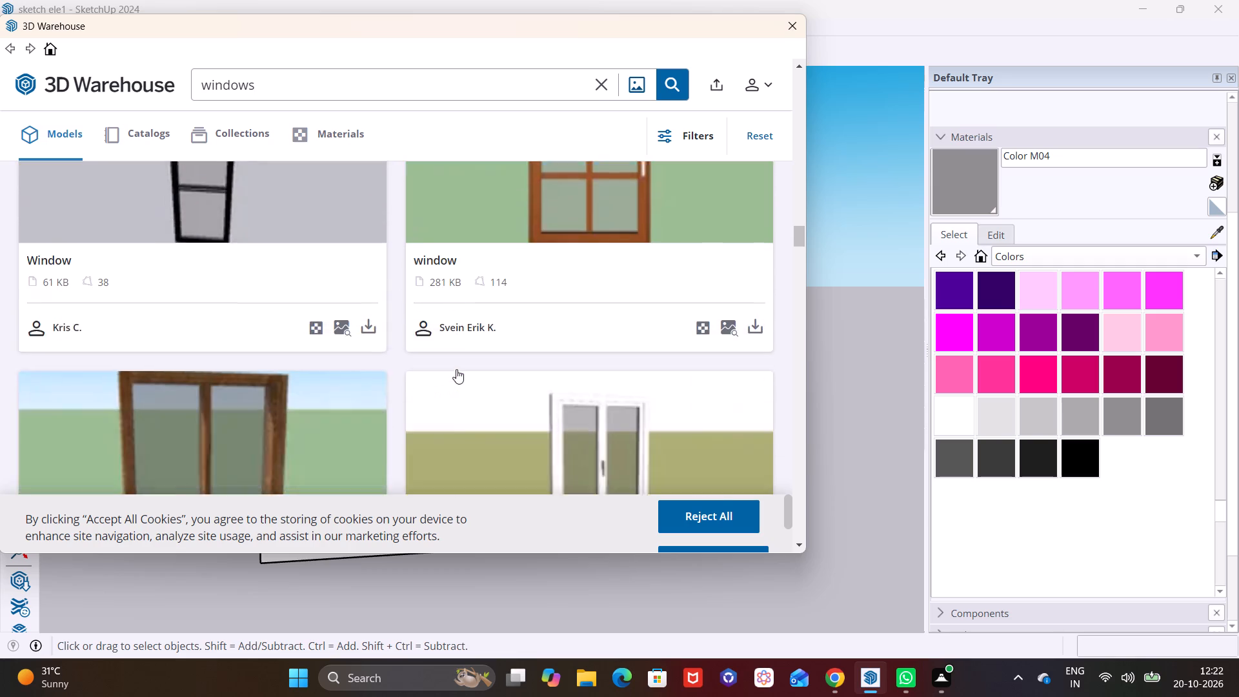
scroll(456, 369, down, 8)
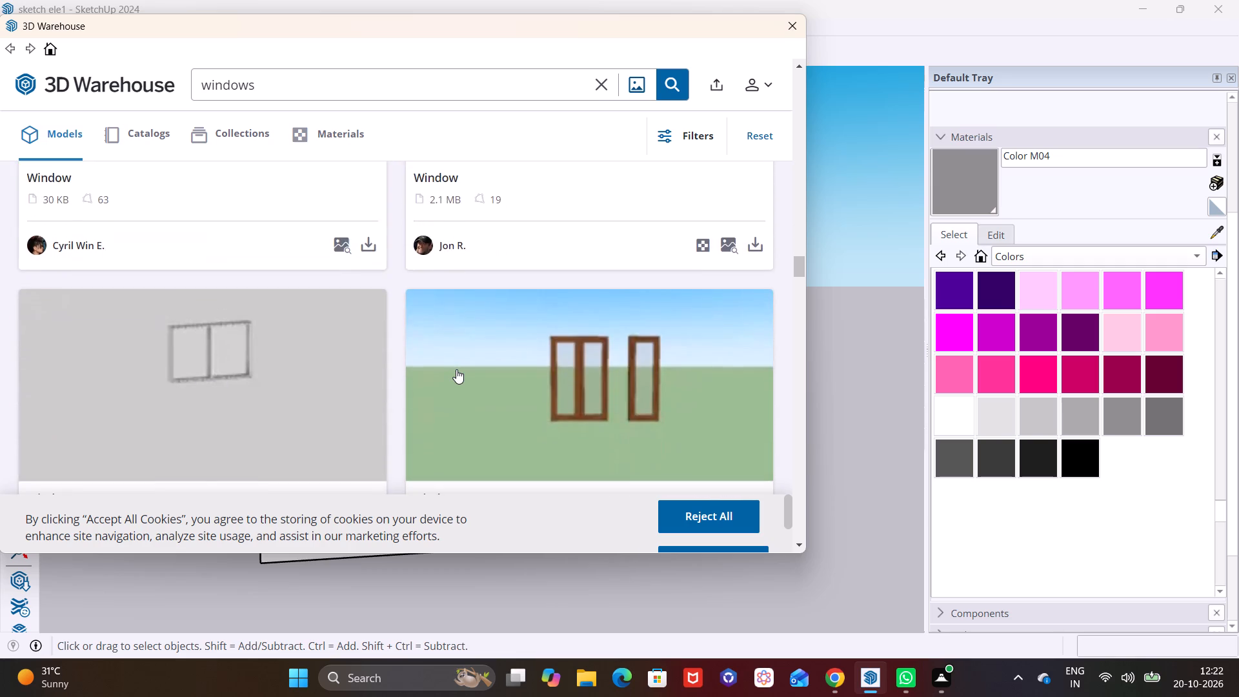
scroll(456, 369, down, 11)
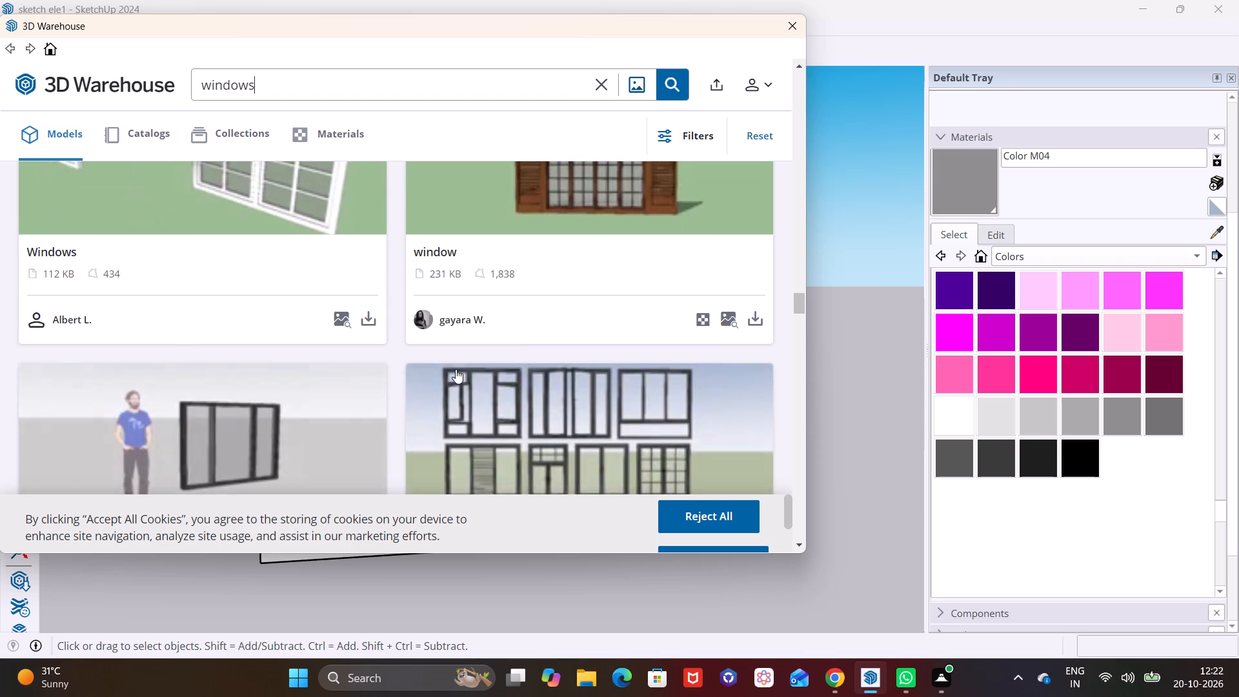
scroll(456, 369, down, 12)
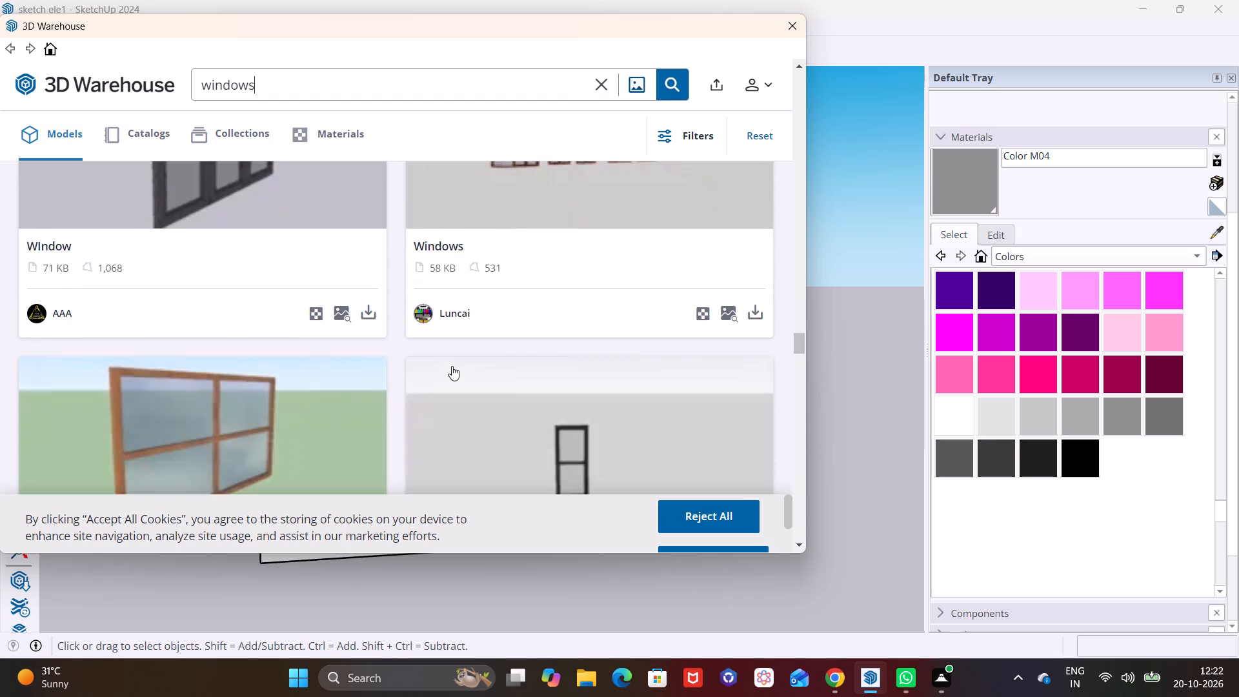
scroll(452, 366, down, 12)
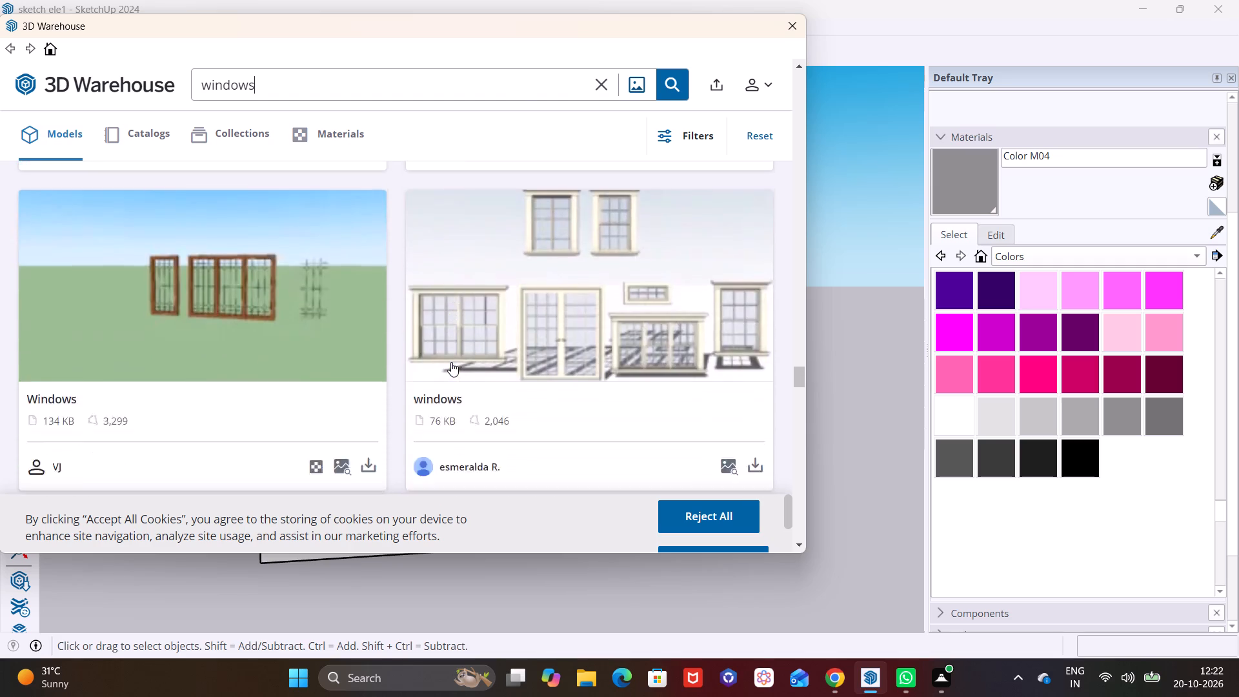
scroll(451, 362, down, 11)
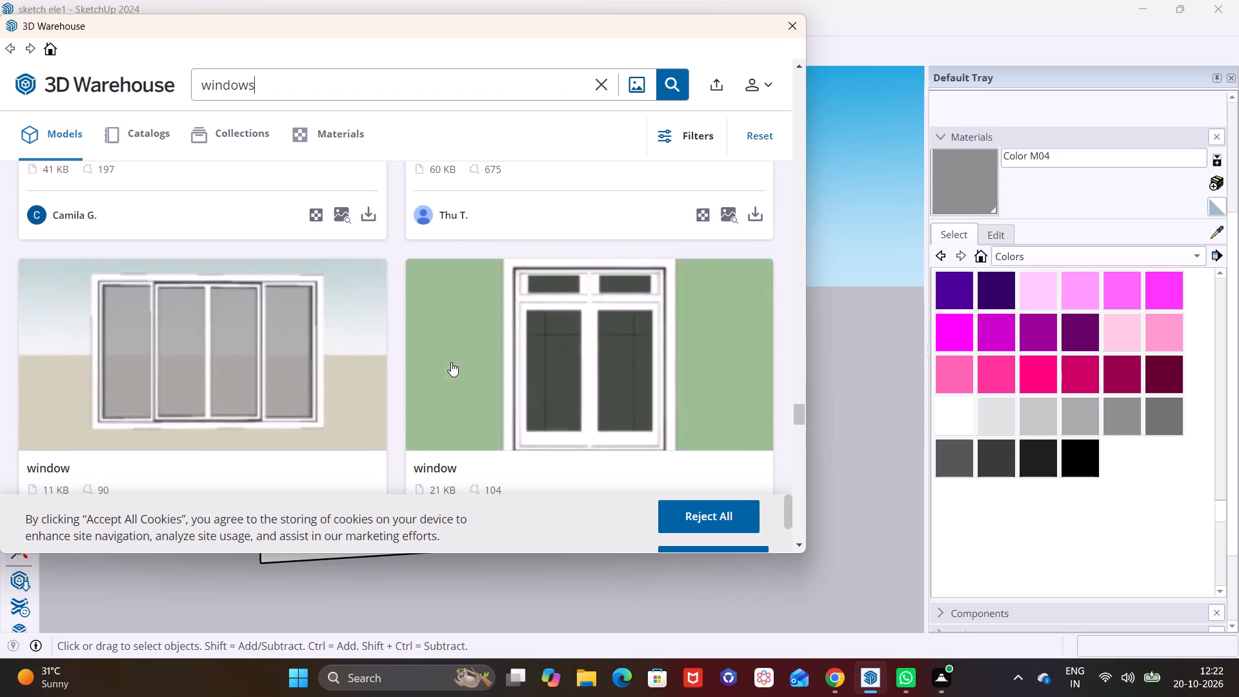
scroll(451, 362, down, 9)
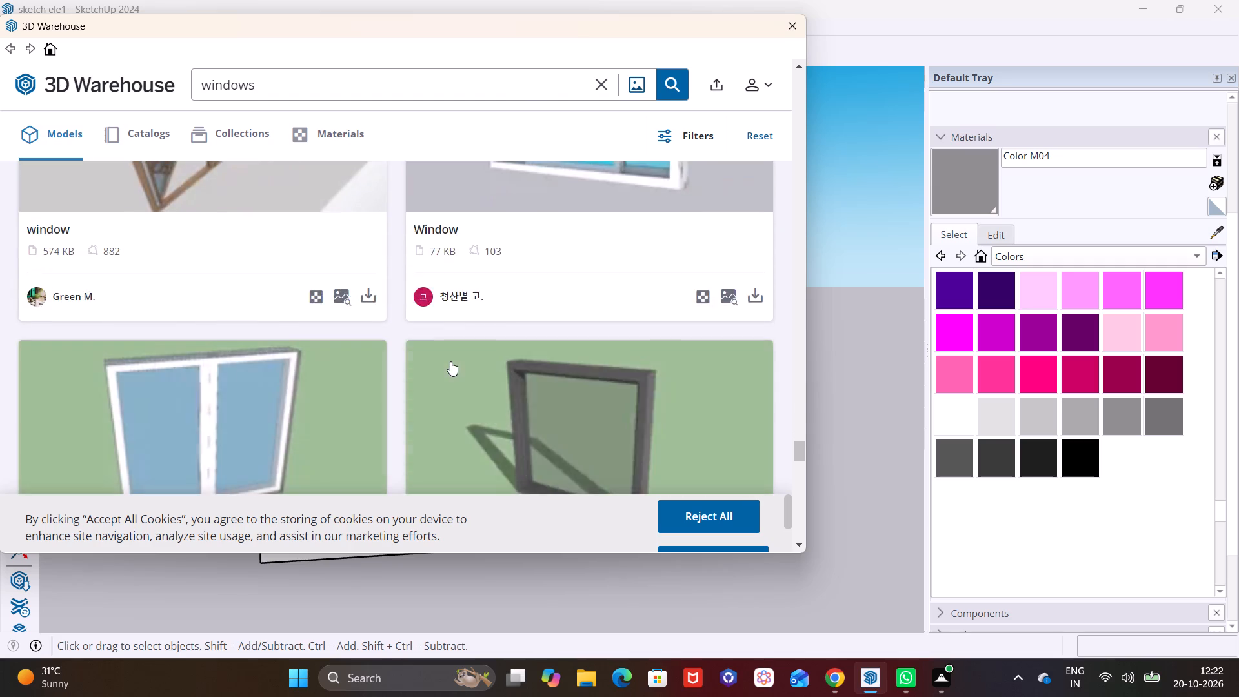
scroll(450, 361, down, 9)
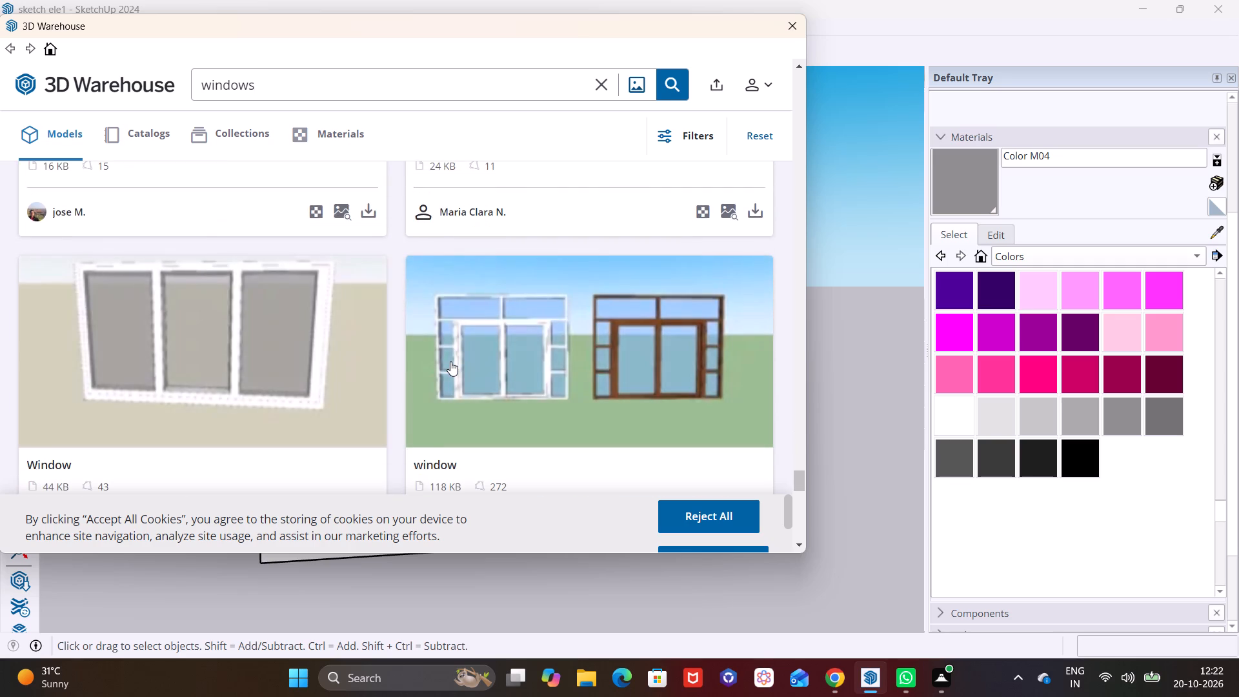
scroll(450, 361, down, 10)
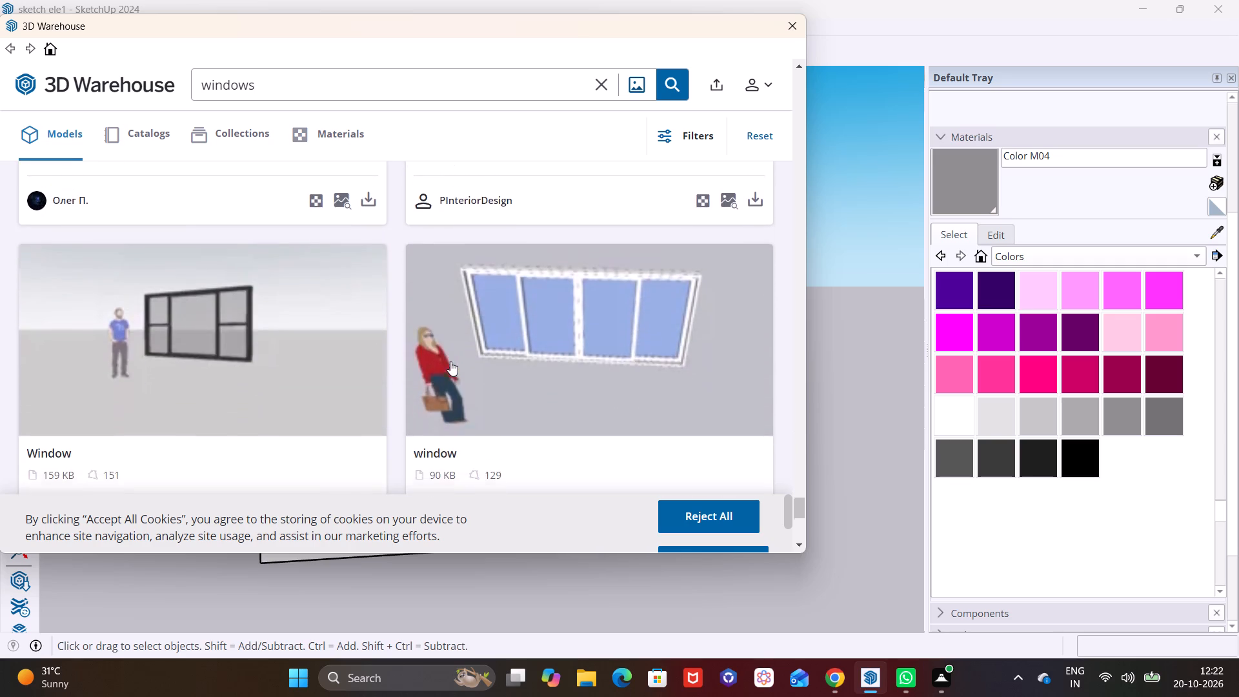
scroll(450, 361, down, 6)
click(370, 451)
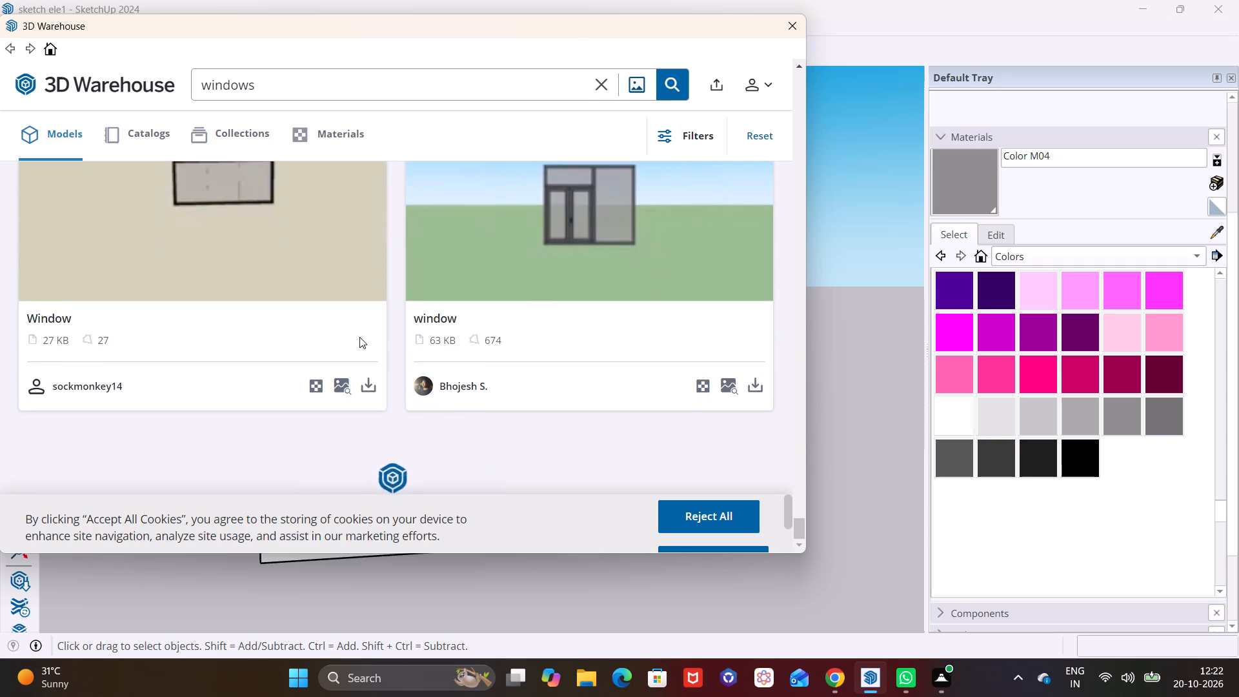
scroll(367, 364, down, 6)
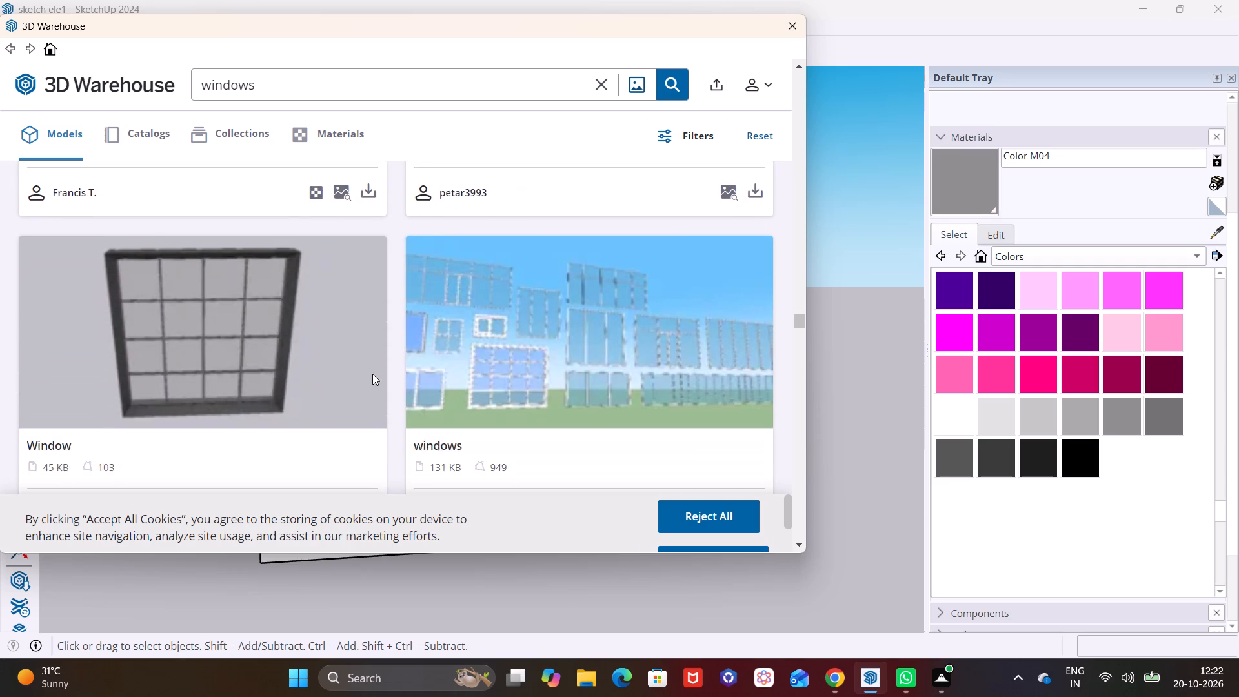
scroll(372, 374, down, 10)
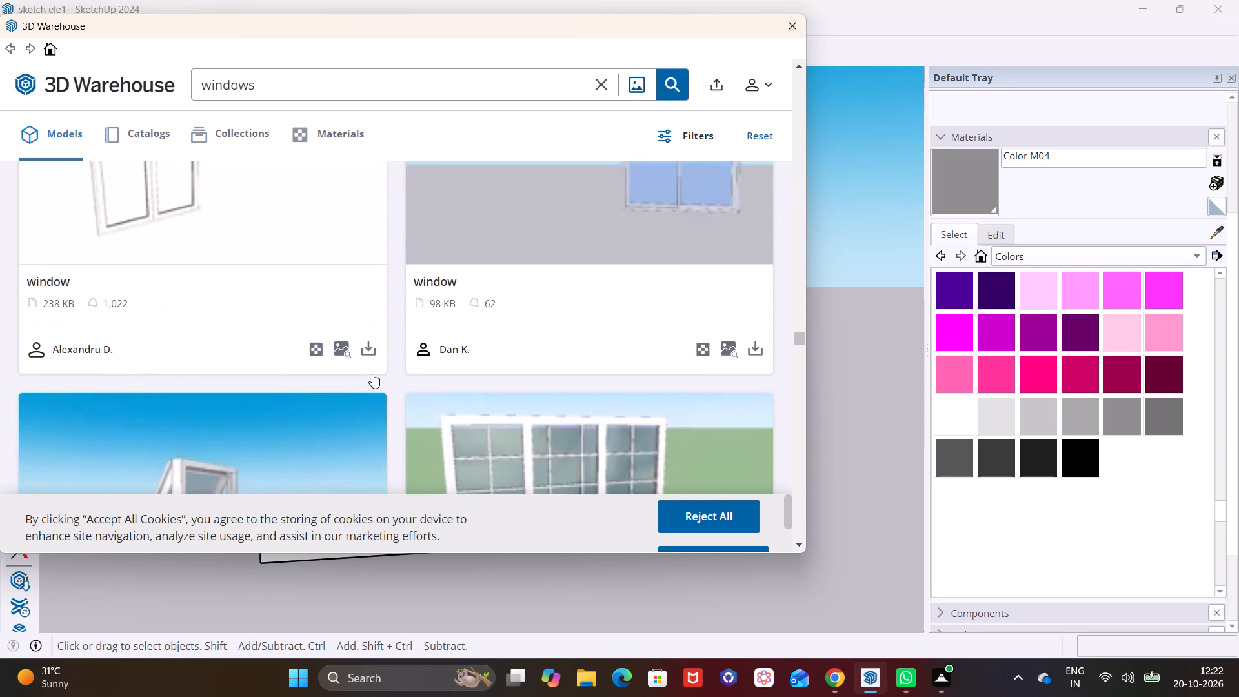
scroll(372, 374, down, 12)
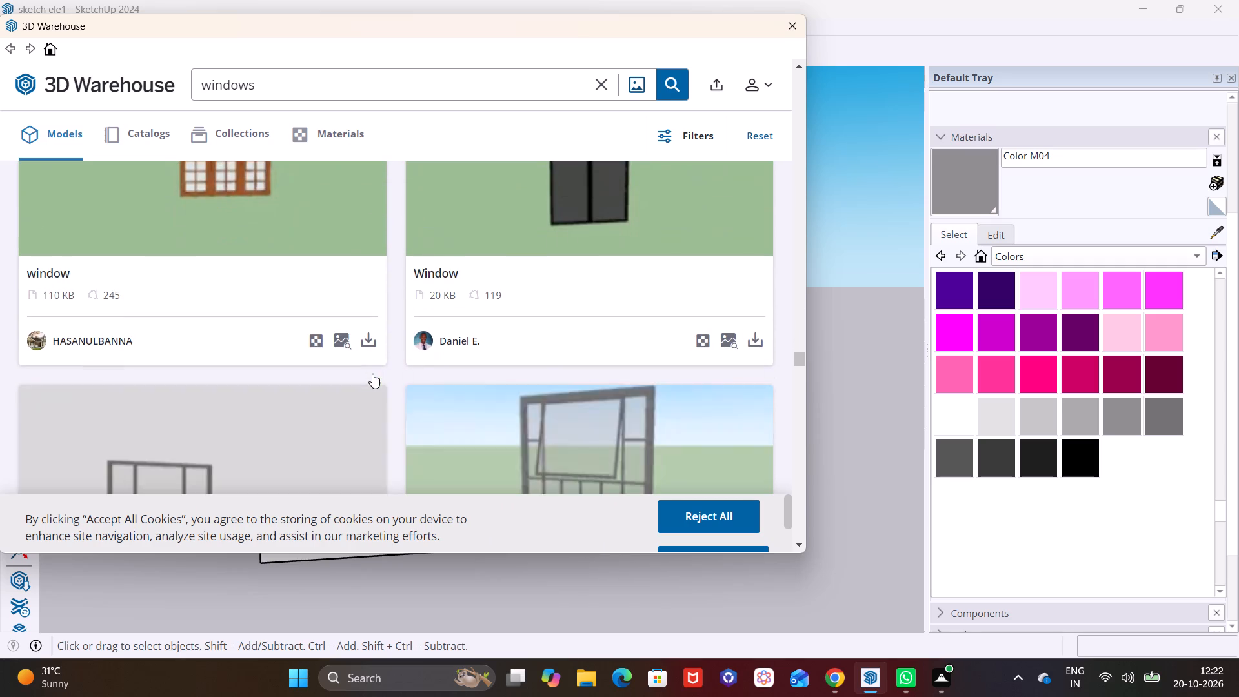
scroll(372, 374, down, 5)
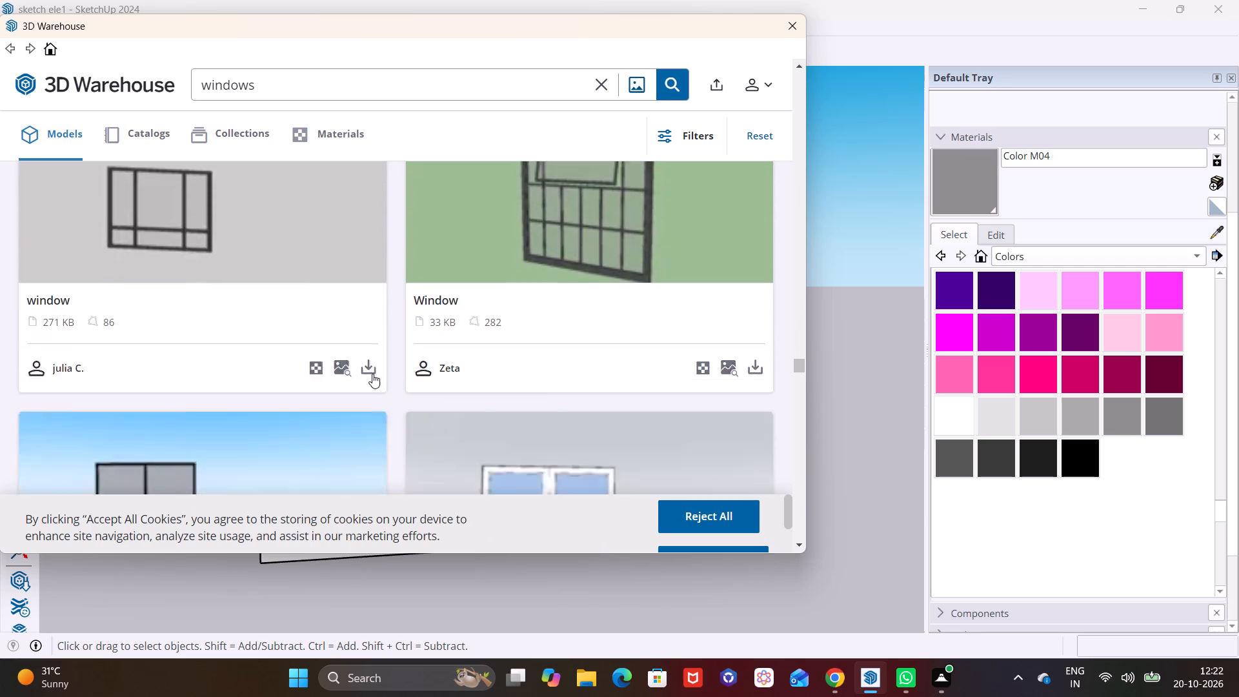
scroll(274, 413, down, 2)
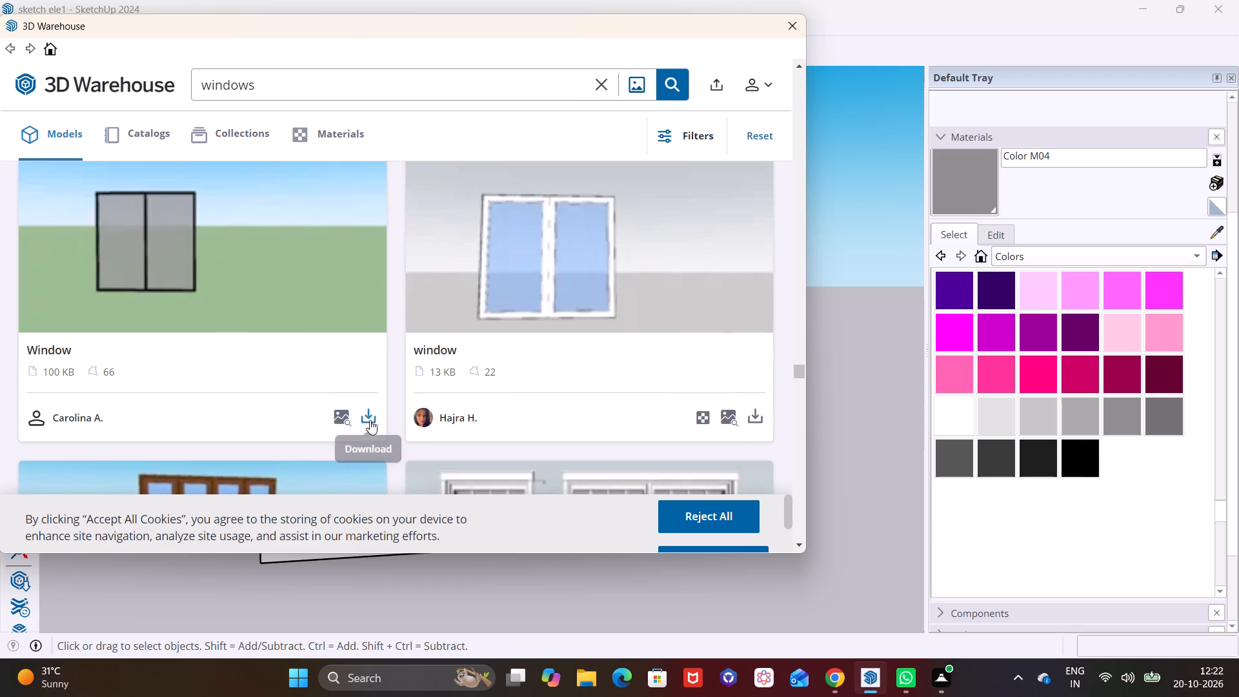
Load the 100 KB black-framed two-pane "Window" model directly into the house model and place it on the ground in front of the balcony side.
click(370, 417)
click(336, 302)
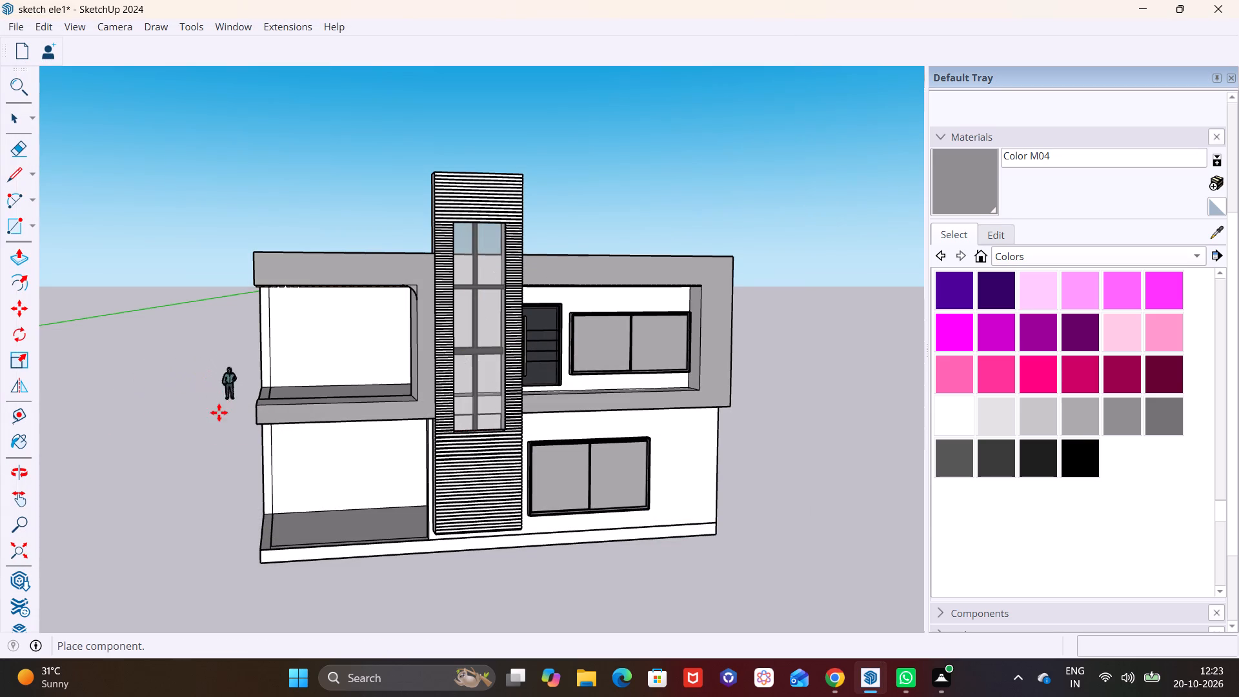
click(104, 556)
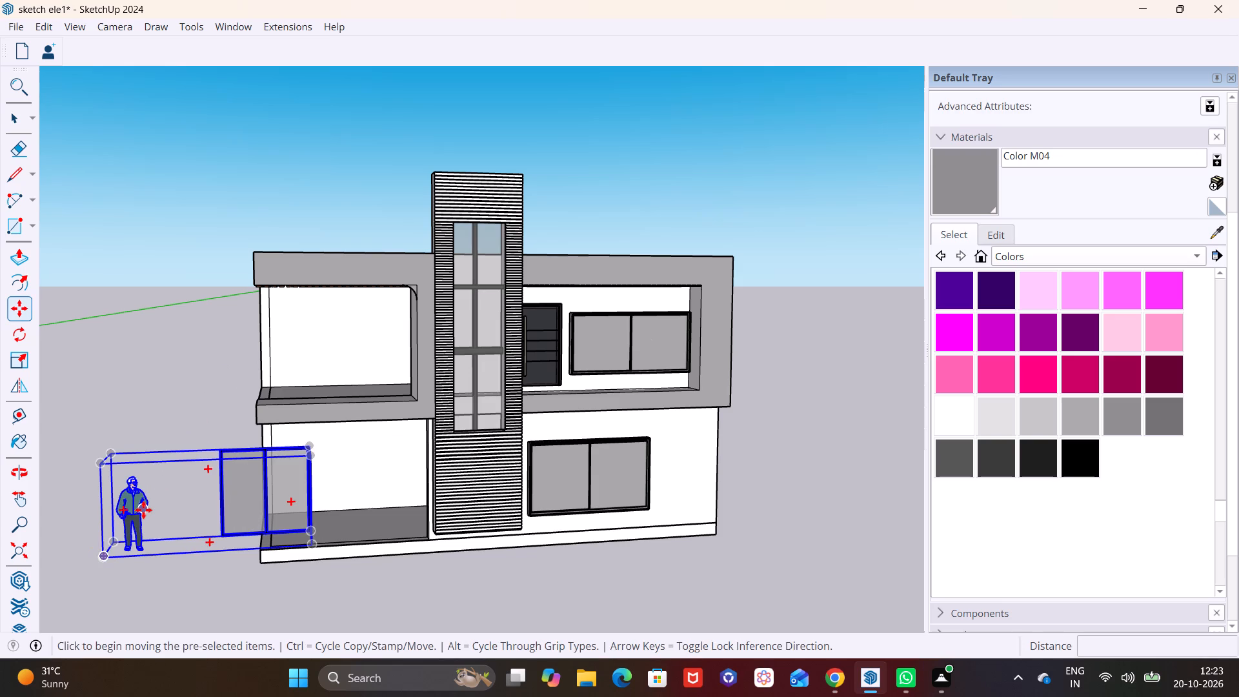
Delete the human figure inside the imported window component and leave the component.
key(space)
click(143, 510)
triple_click(139, 510)
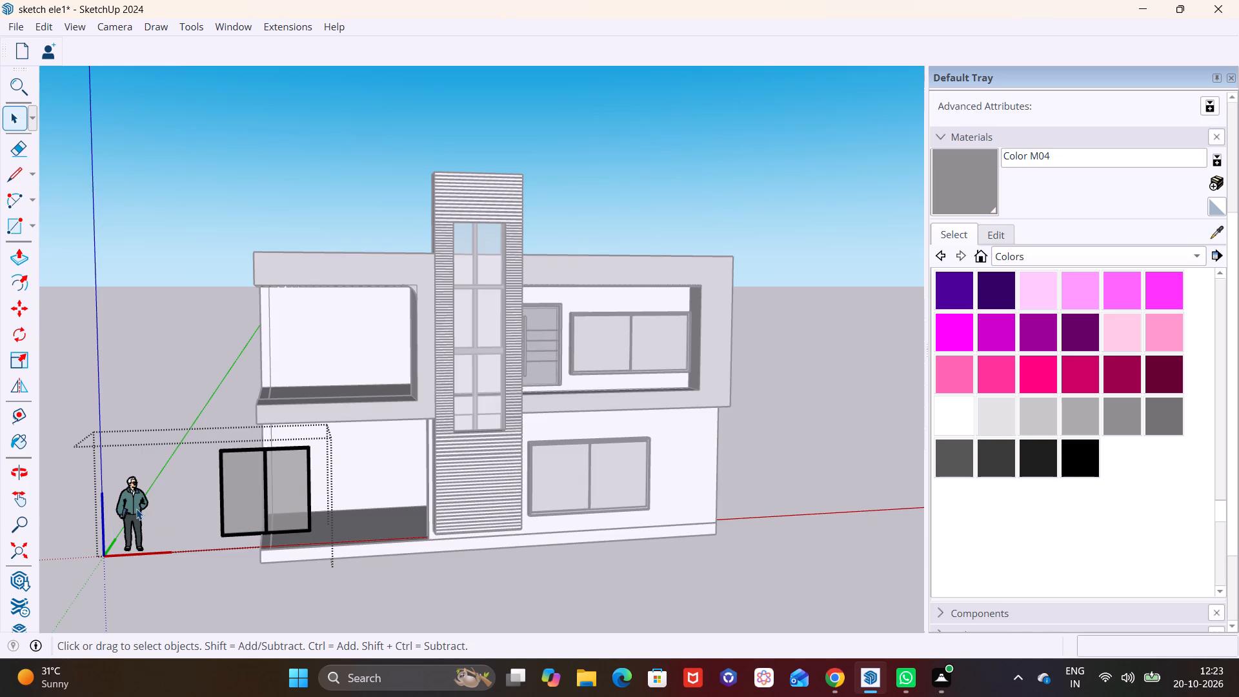
key(Delete)
scroll(264, 490, up, 4)
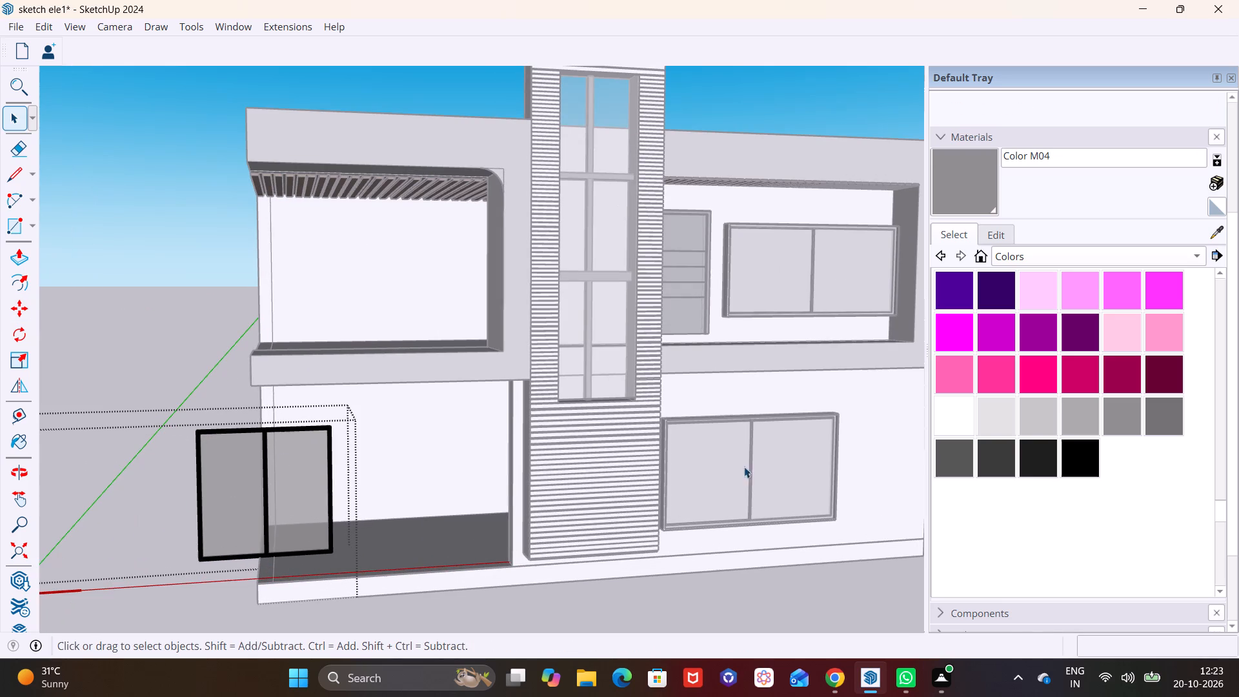
click(828, 586)
Delete the existing wide ground-floor window and the upper-storey window beside the door.
click(750, 428)
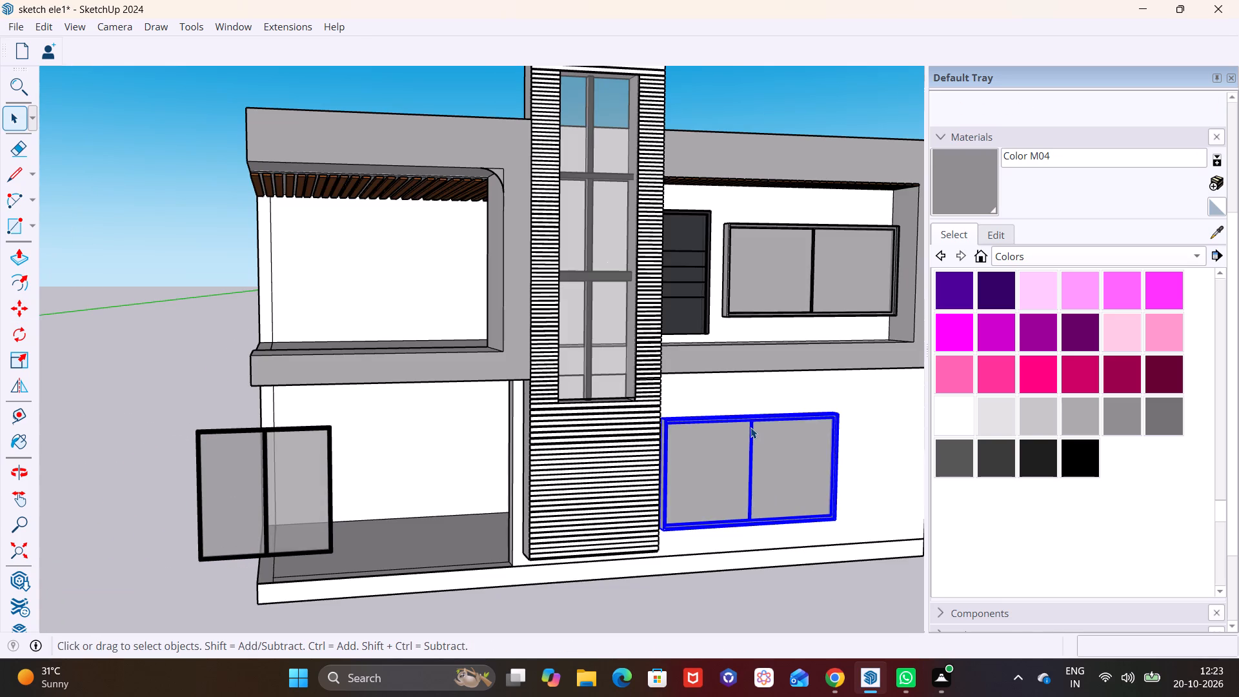
key(Delete)
click(810, 264)
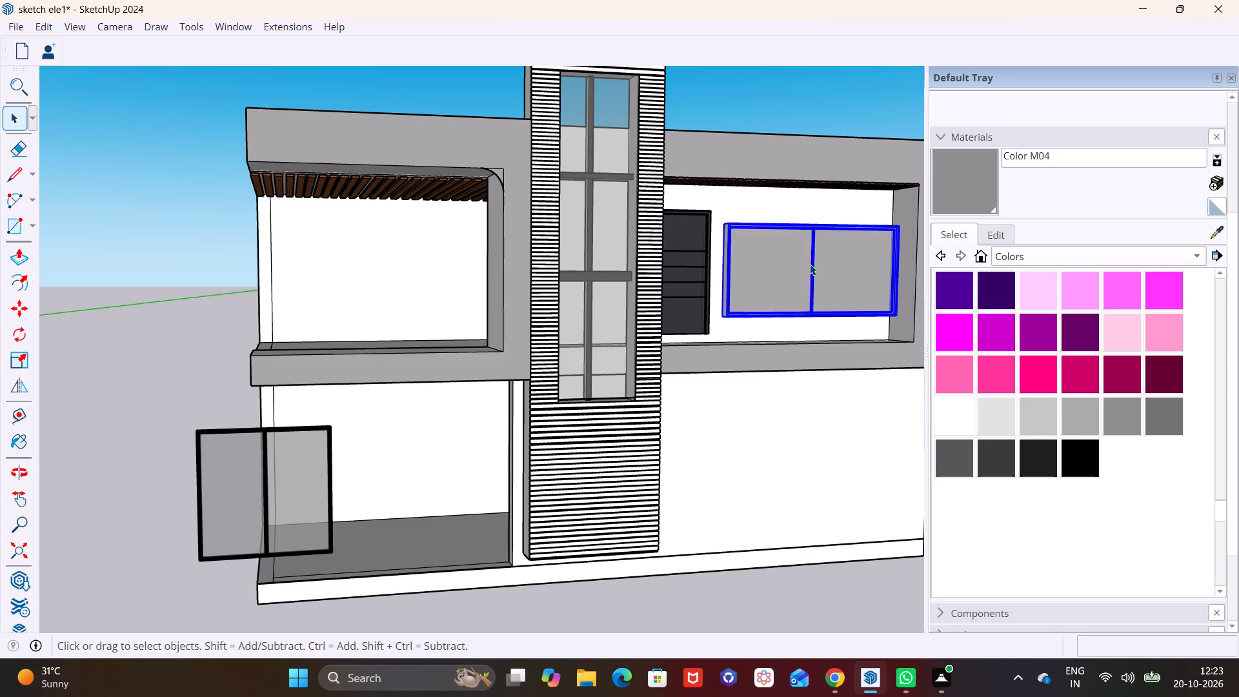
key(Delete)
Copy the imported two-pane window about 27' 2" onto the ground-floor front wall, on the door side of the louvred tower.
click(332, 445)
key(m)
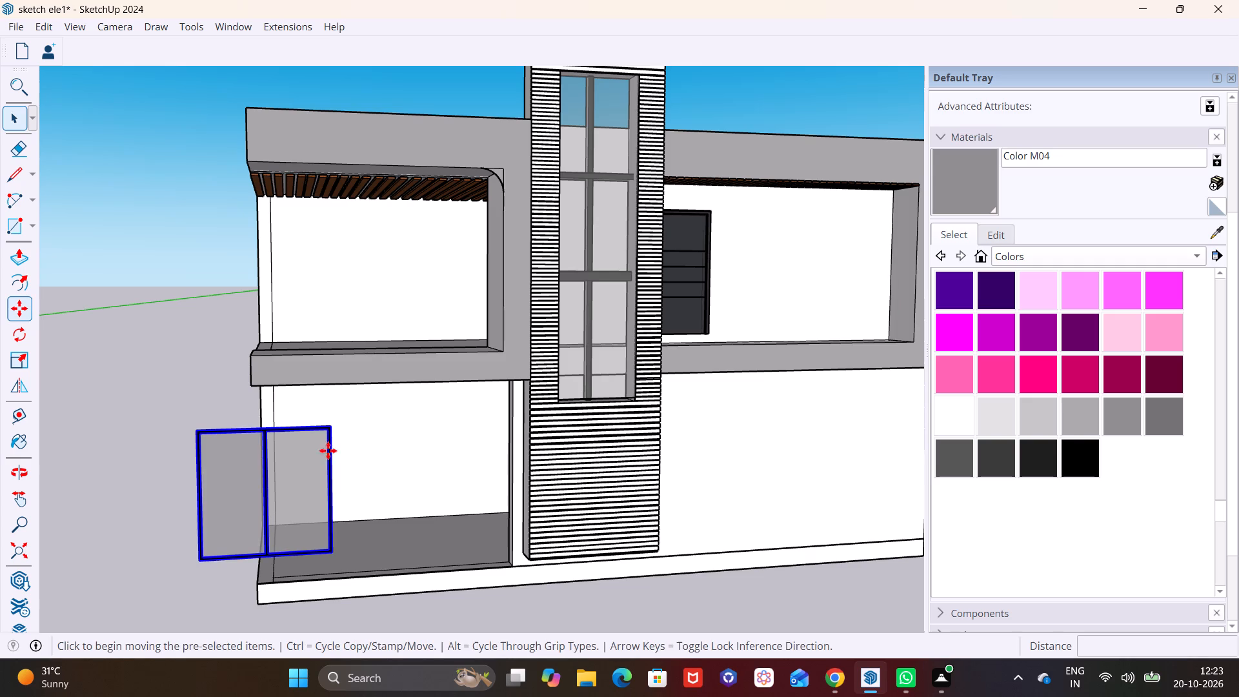
click(196, 435)
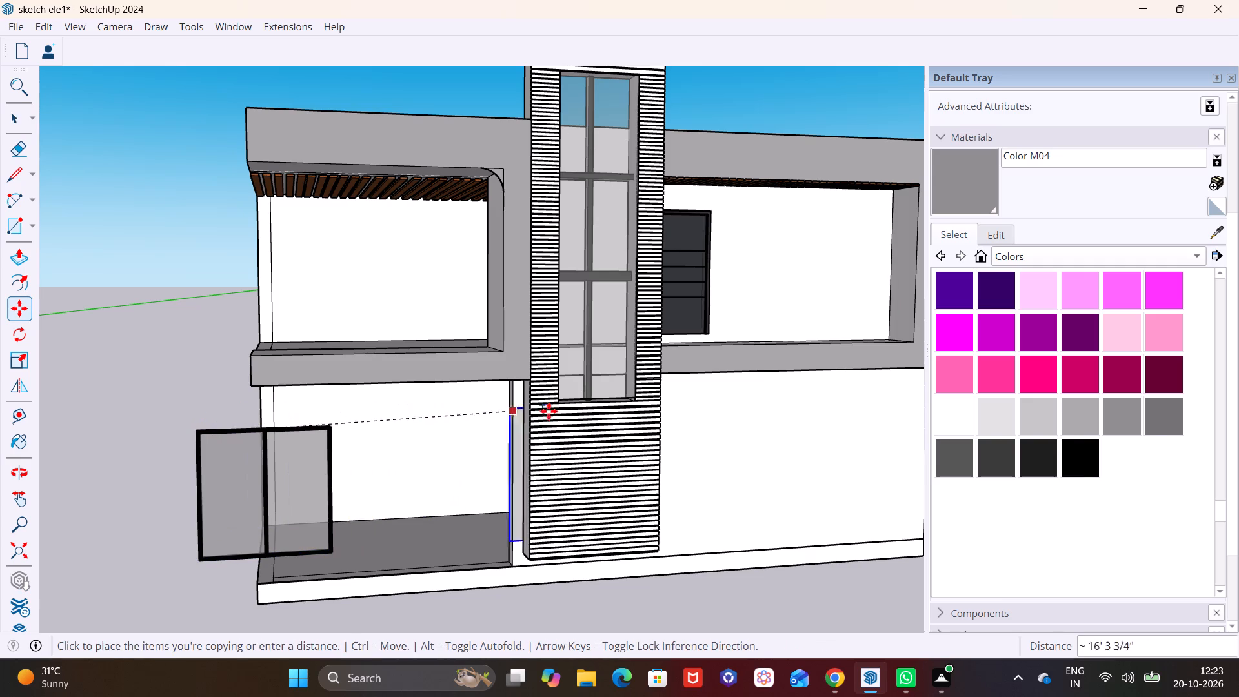
middle_drag(745, 427, 606, 445)
click(681, 444)
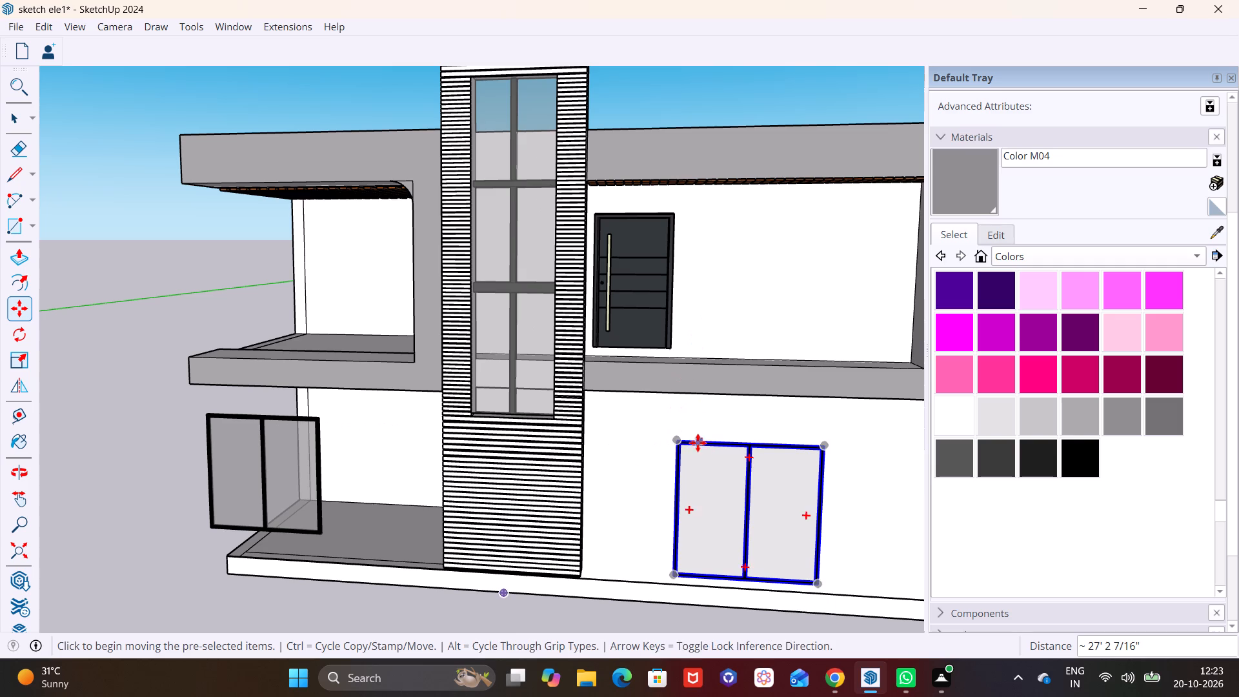
Copy the ground-floor window up about 11' onto the upper-storey wall beside the dark door.
click(668, 444)
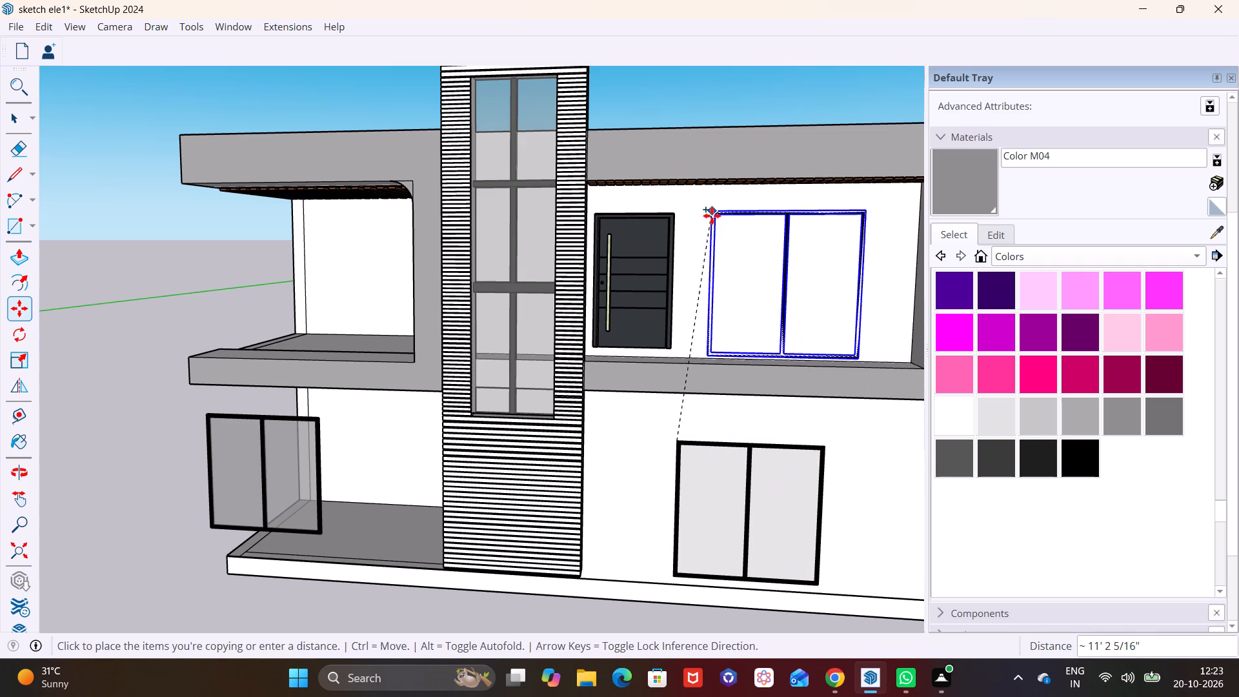
click(712, 216)
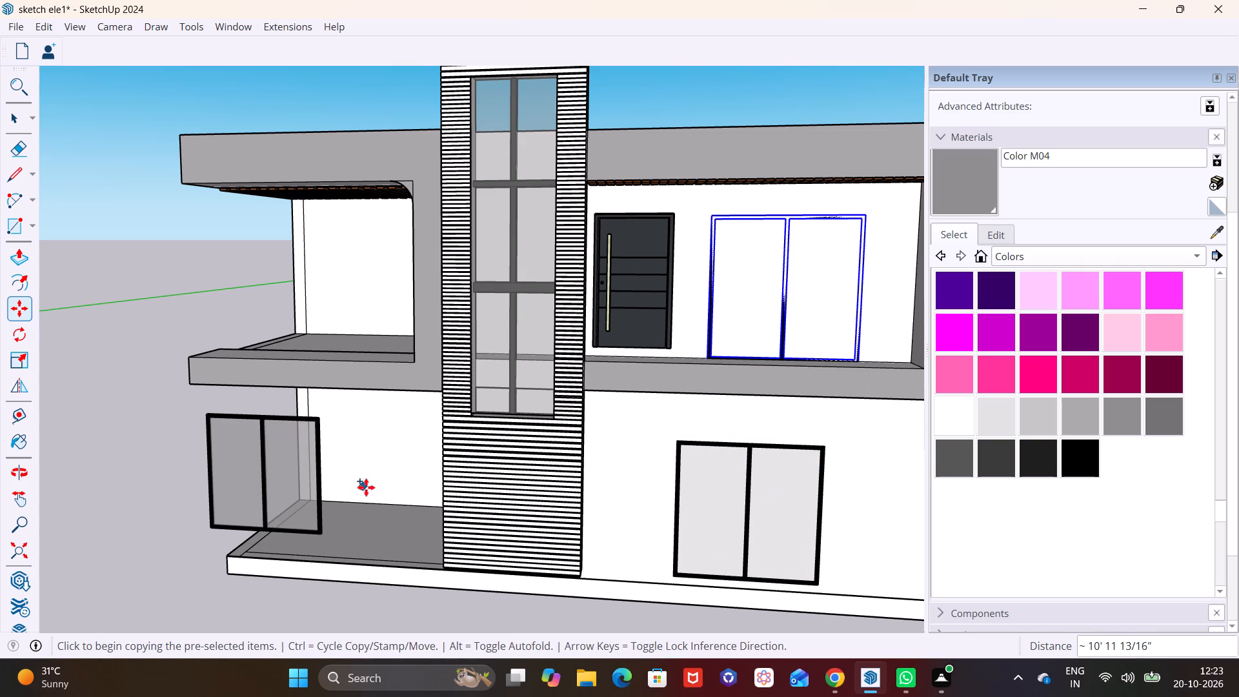
Move the original two-pane window about 14' from in front of the ground-floor bay onto the upper-storey balcony wall above.
middle_drag(365, 487, 464, 492)
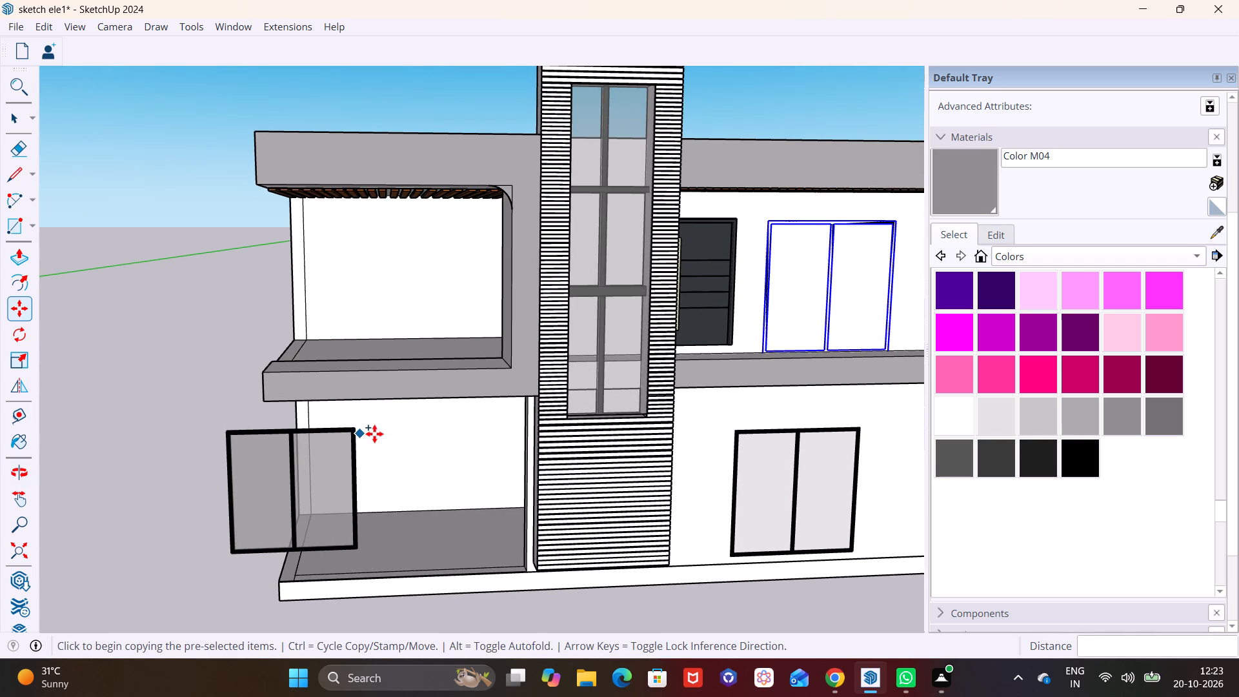
key(space)
click(354, 454)
key(m)
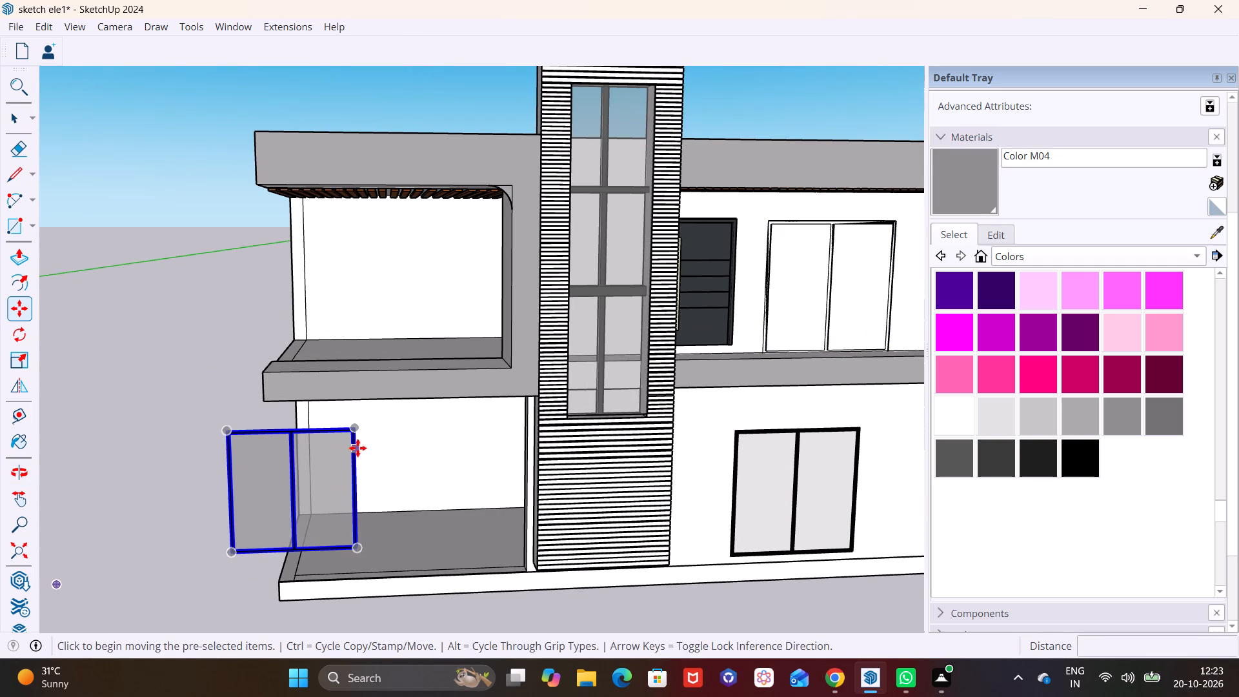
double_click(359, 432)
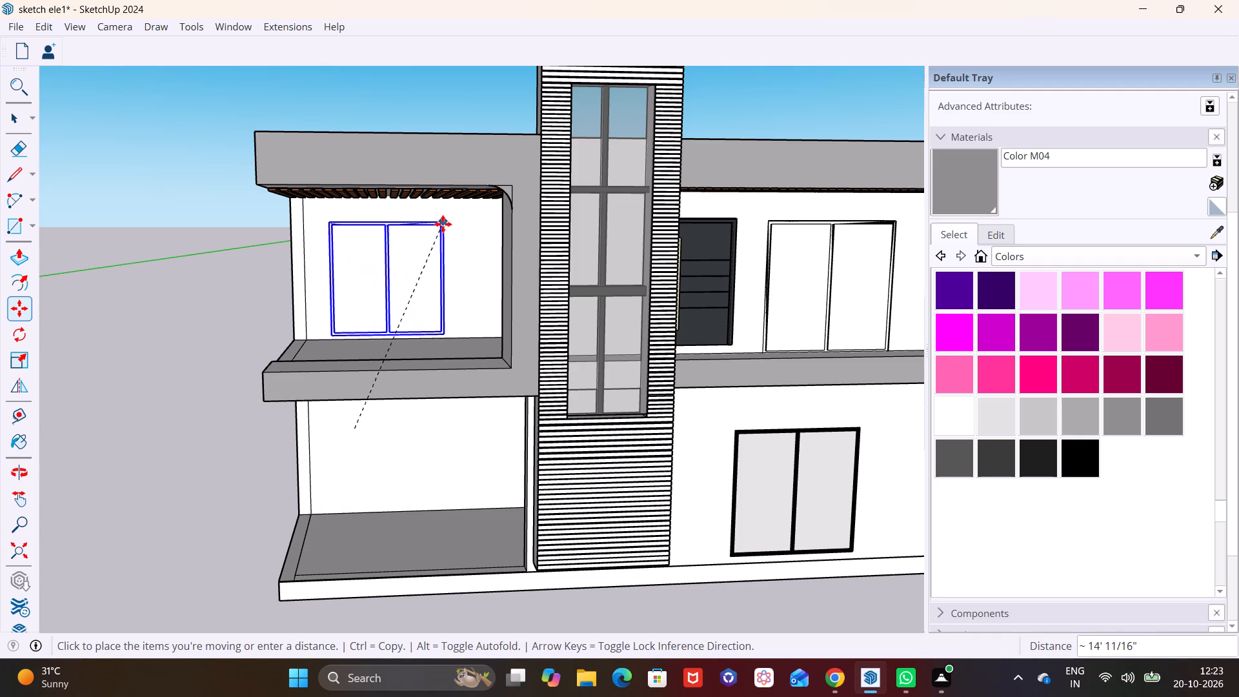
click(445, 220)
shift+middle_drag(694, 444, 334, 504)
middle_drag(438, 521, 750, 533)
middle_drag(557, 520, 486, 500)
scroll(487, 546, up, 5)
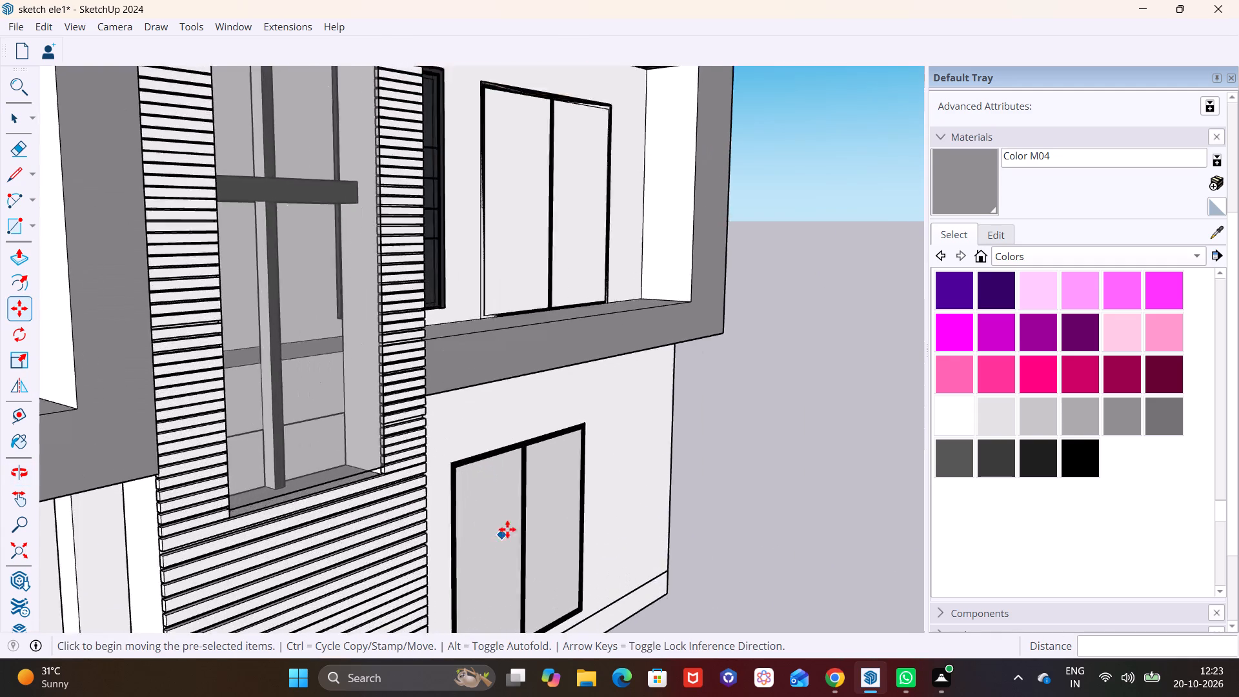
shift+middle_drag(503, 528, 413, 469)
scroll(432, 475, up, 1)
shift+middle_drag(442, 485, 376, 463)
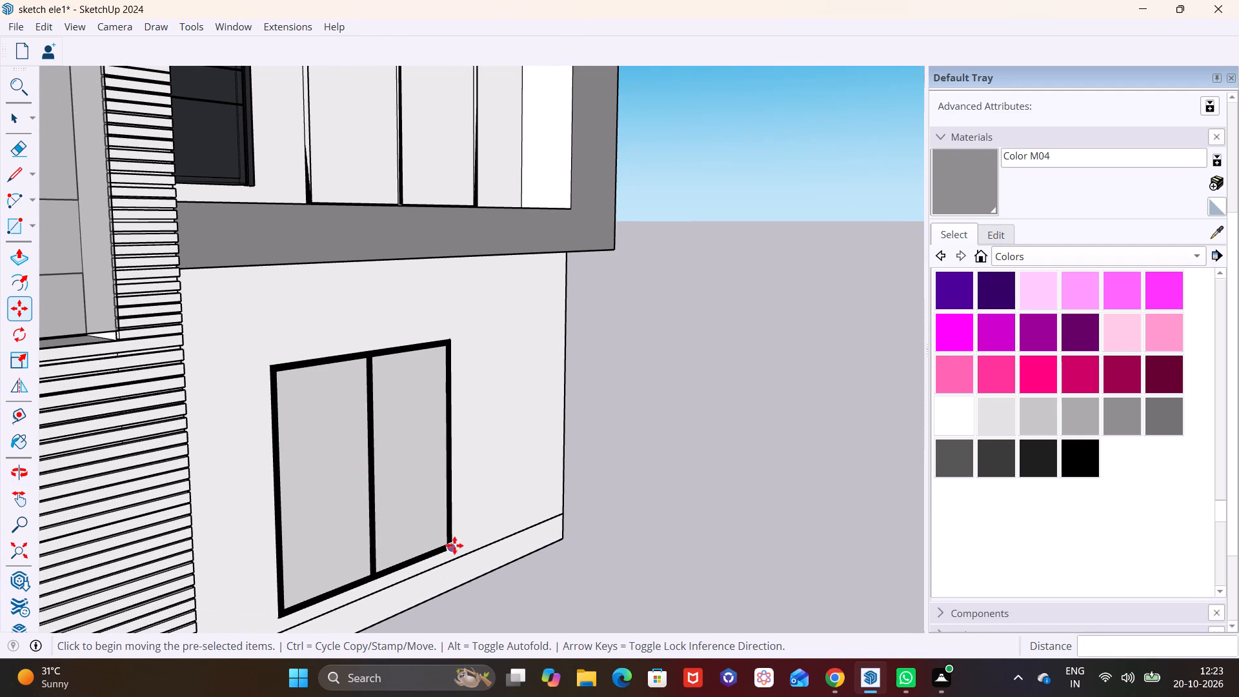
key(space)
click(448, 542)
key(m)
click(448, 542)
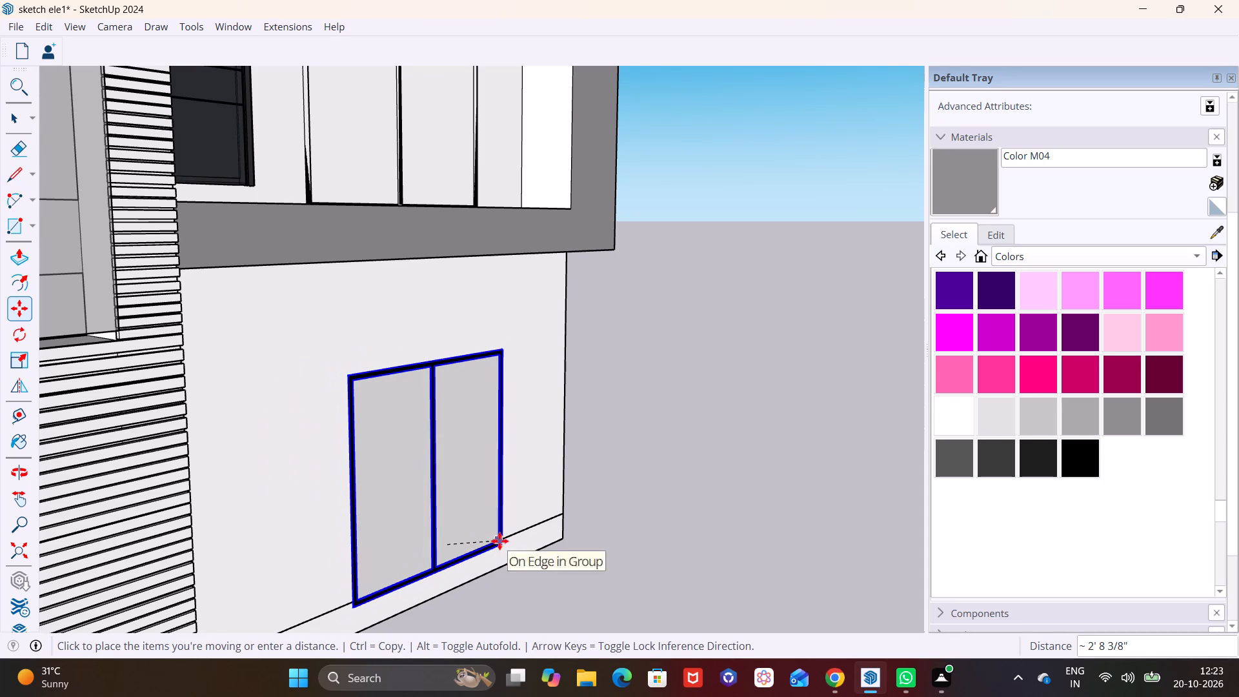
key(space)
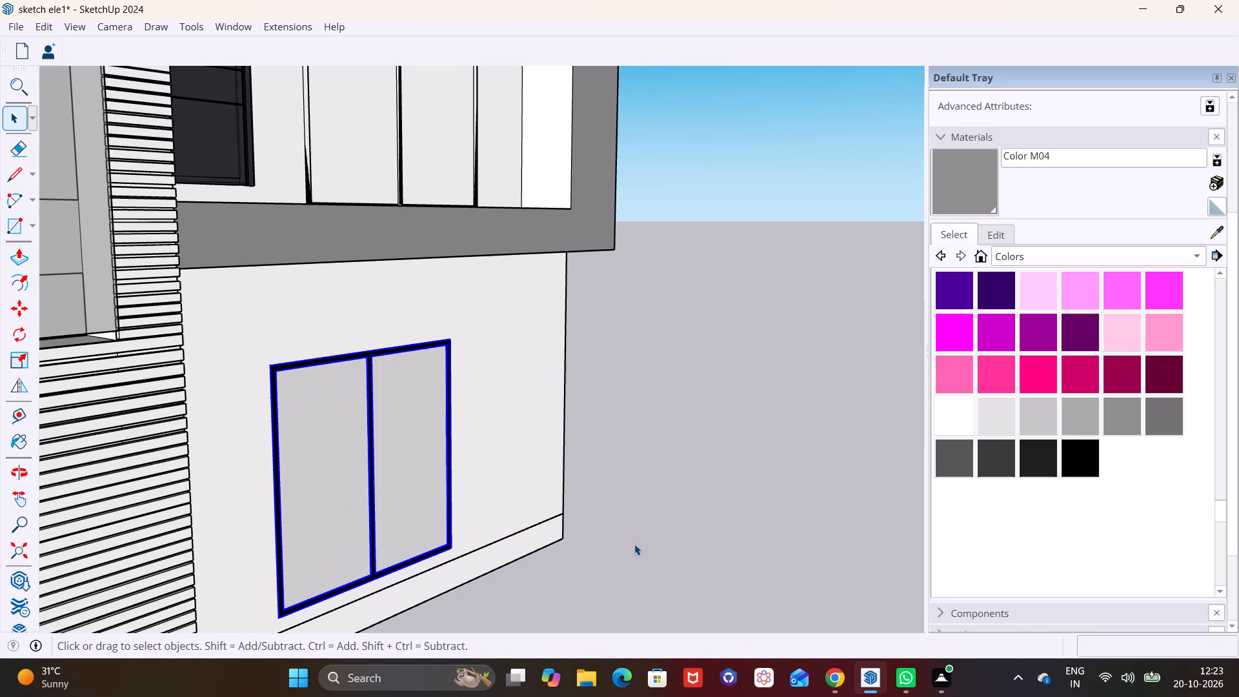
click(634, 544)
Move the ground-floor two-pane window slightly outward so its black frame stands proud of the front wall.
middle_drag(363, 479, 268, 507)
scroll(383, 416, up, 4)
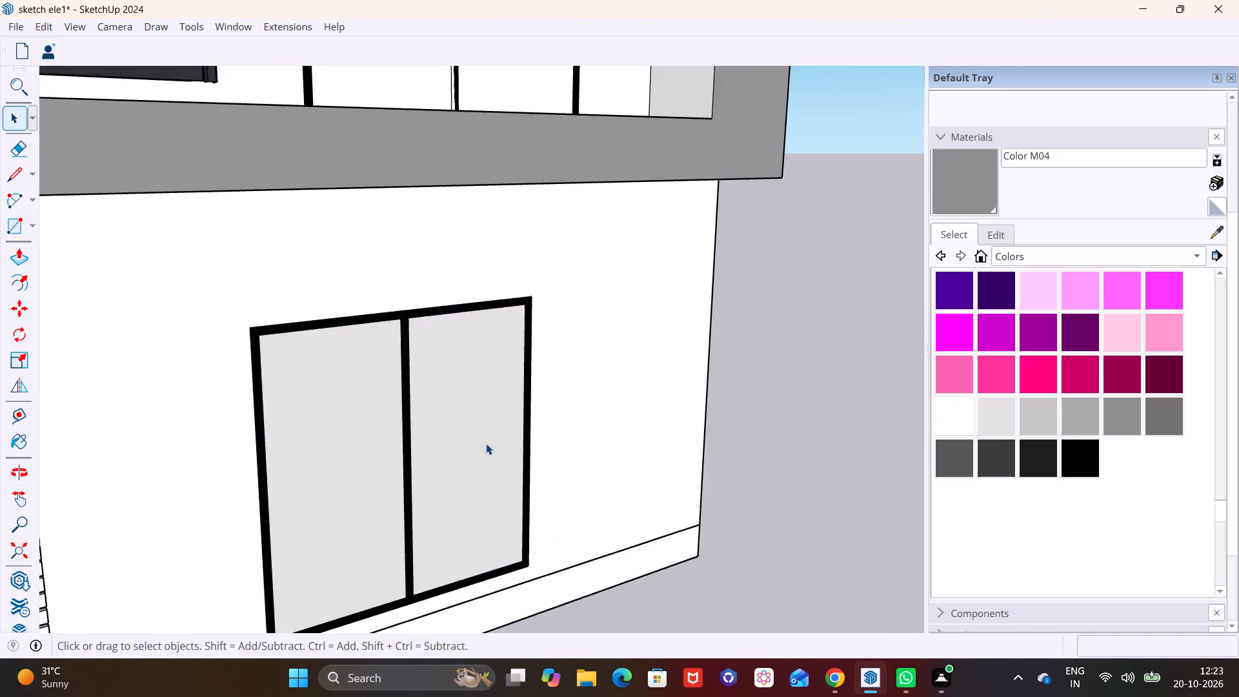
scroll(486, 443, up, 2)
middle_drag(517, 429, 252, 467)
middle_drag(328, 454, 166, 473)
middle_drag(176, 390, 498, 415)
middle_drag(550, 474, 387, 469)
scroll(366, 407, up, 5)
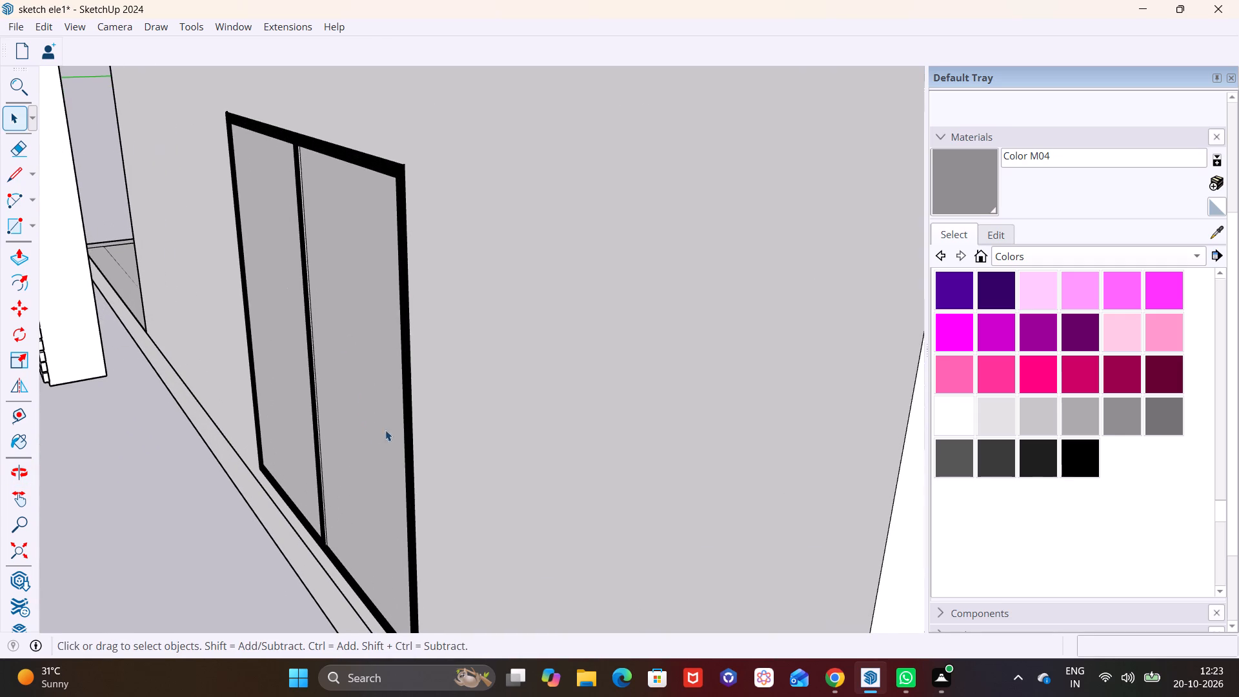
click(412, 422)
middle_drag(409, 466, 354, 389)
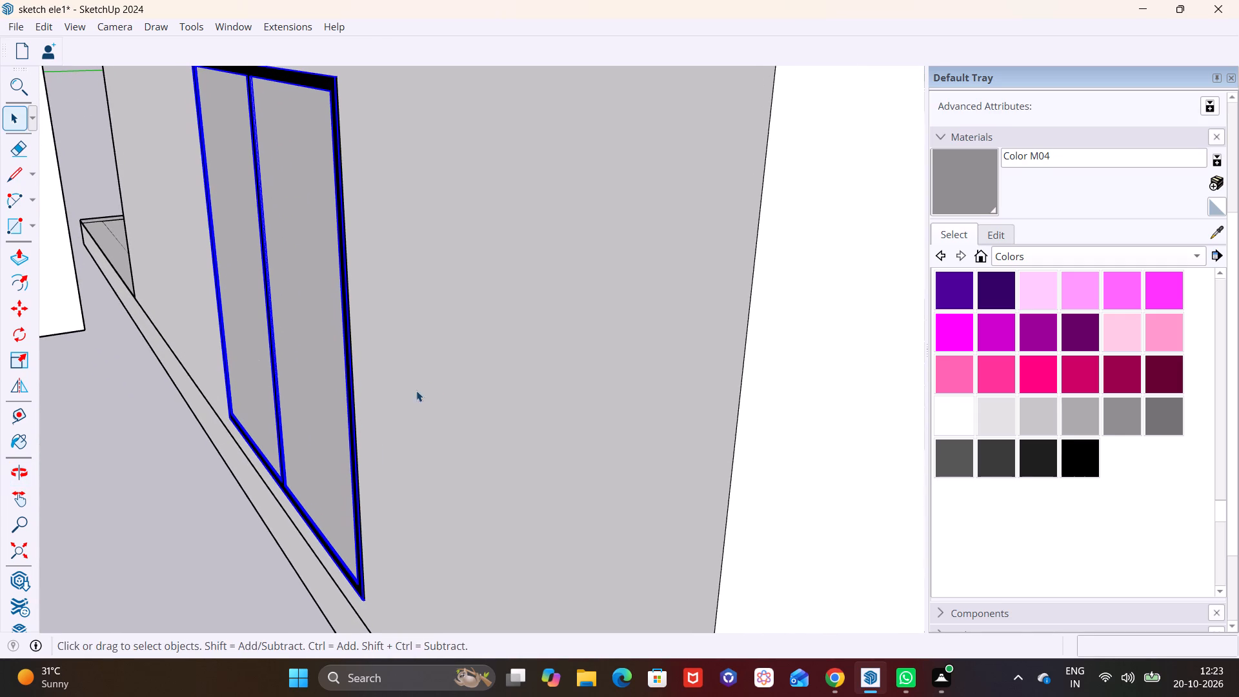
key(m)
click(363, 598)
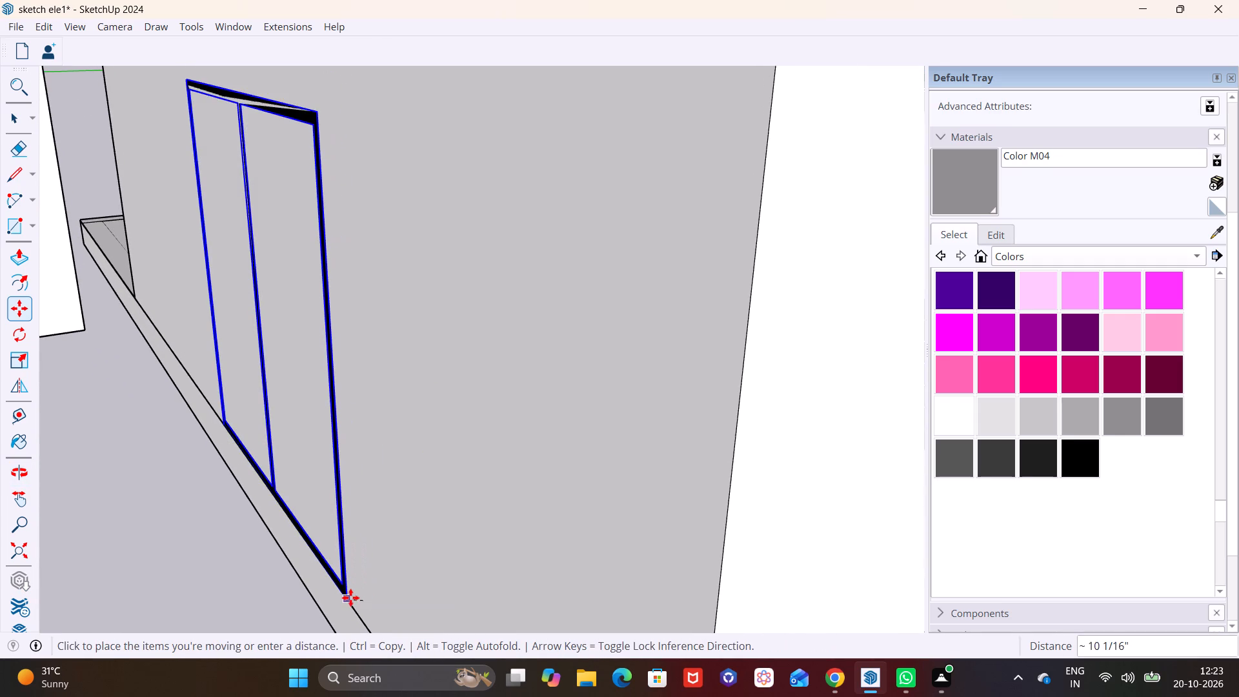
click(342, 613)
key(space)
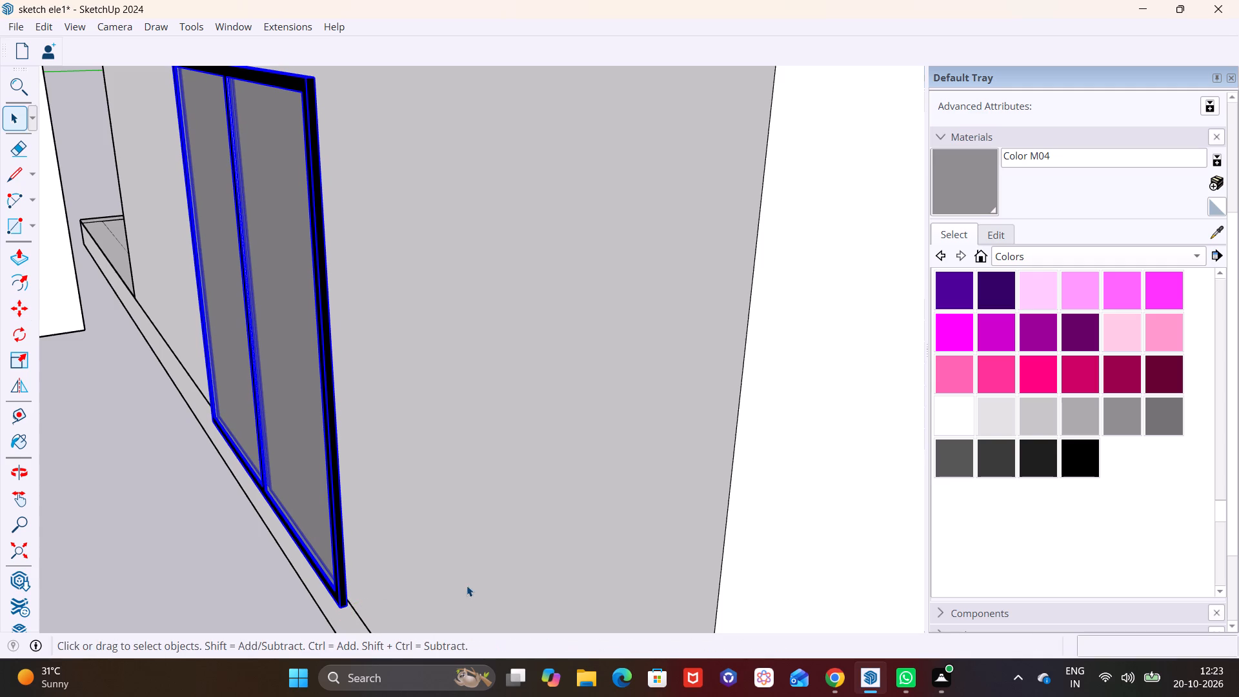
click(467, 585)
scroll(468, 554, down, 3)
middle_drag(496, 535, 832, 457)
click(376, 641)
click(366, 605)
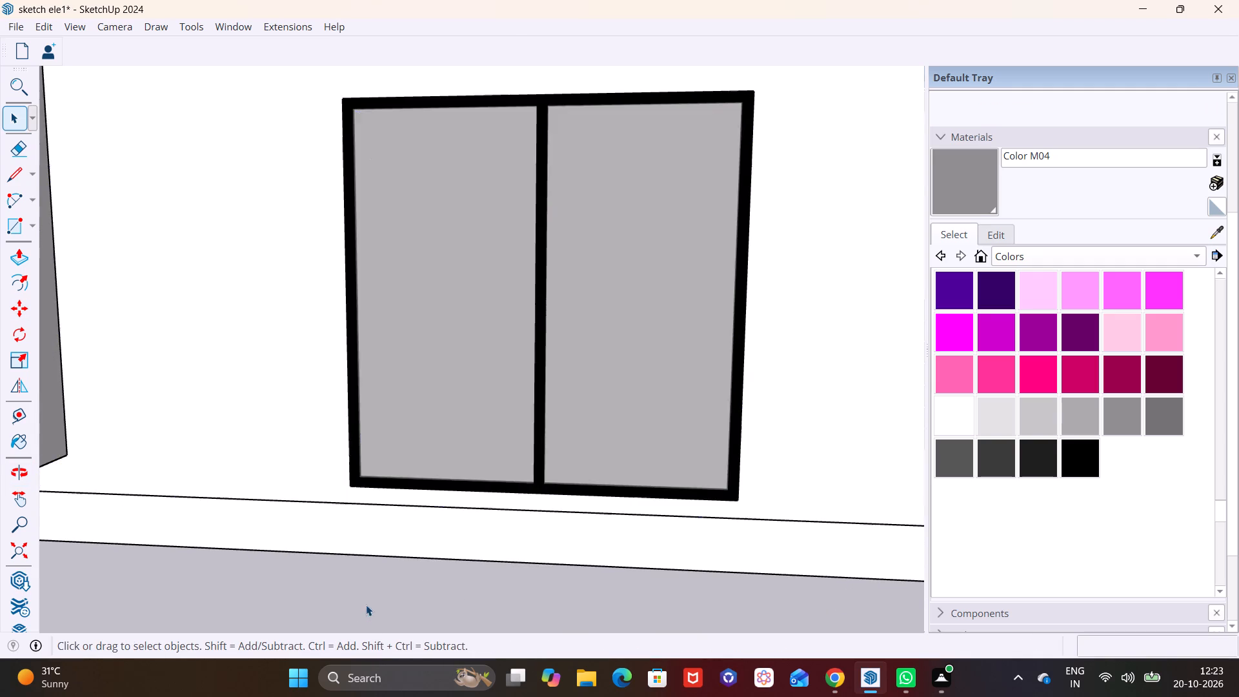
Shift the upper-storey two-pane window beside the dark door slightly up its wall, clear of the balcony floor.
scroll(376, 576, down, 8)
middle_drag(430, 569, 641, 552)
shift+middle_drag(436, 409, 295, 384)
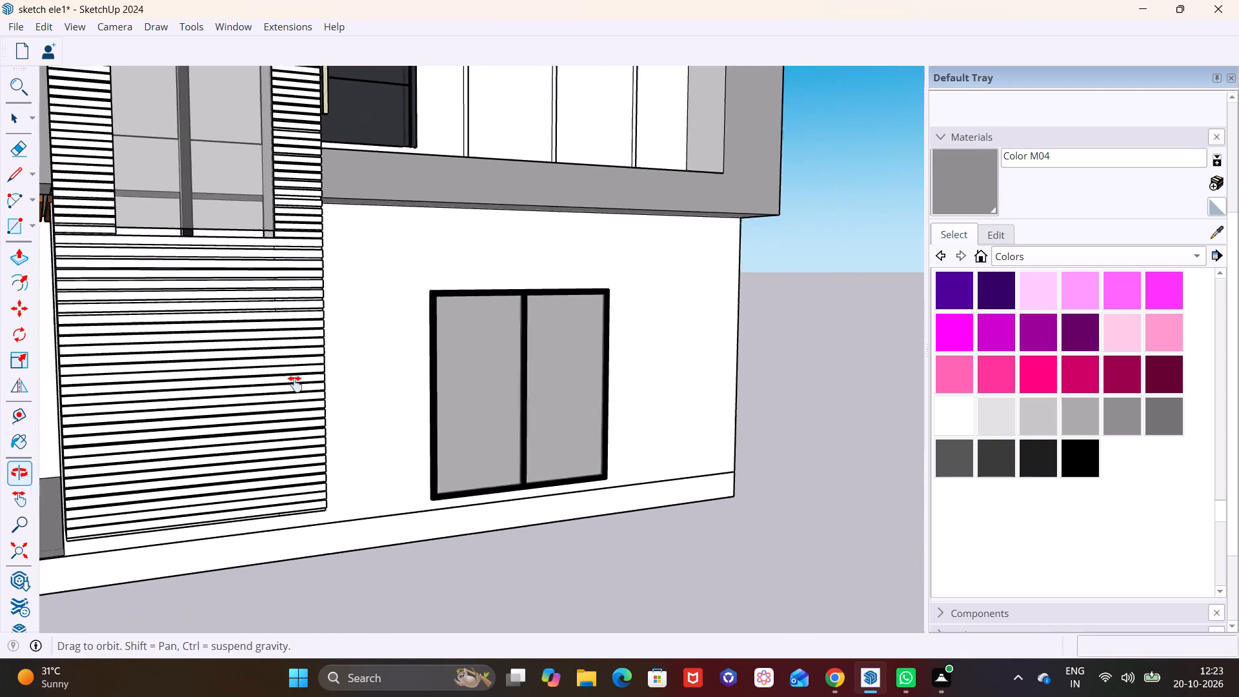
shift+middle_drag(295, 384, 94, 489)
scroll(114, 485, down, 6)
shift+middle_drag(137, 491, 148, 490)
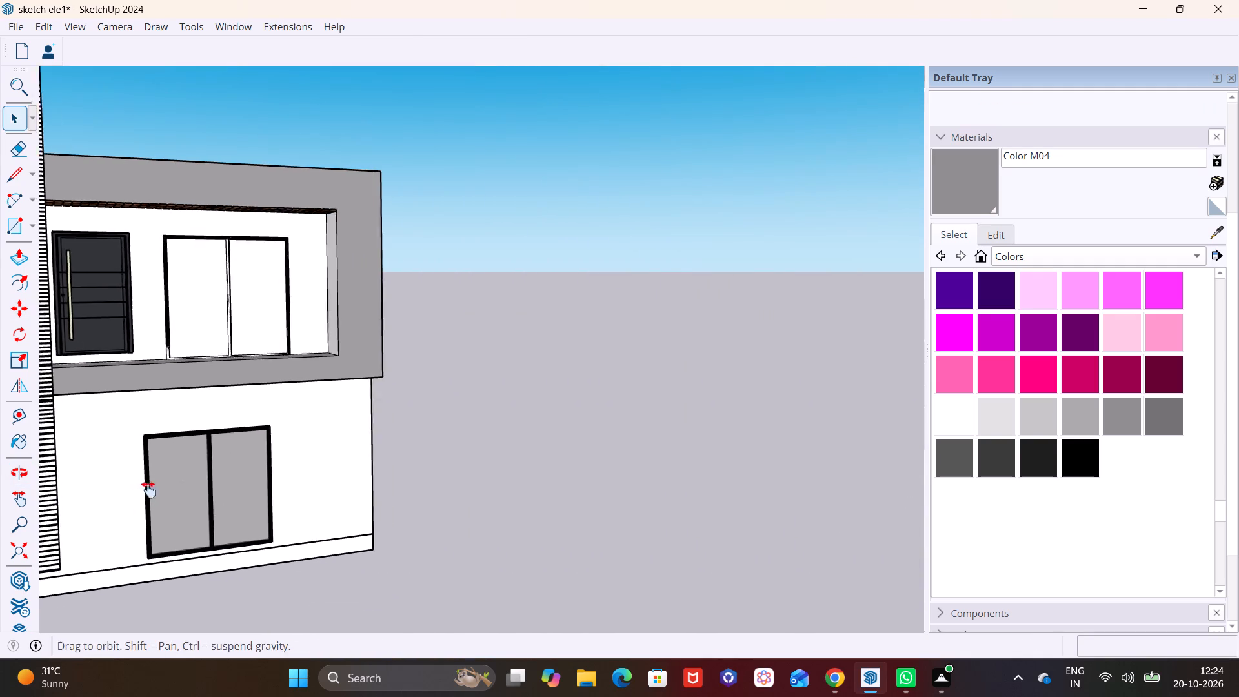
shift+middle_drag(148, 490, 324, 503)
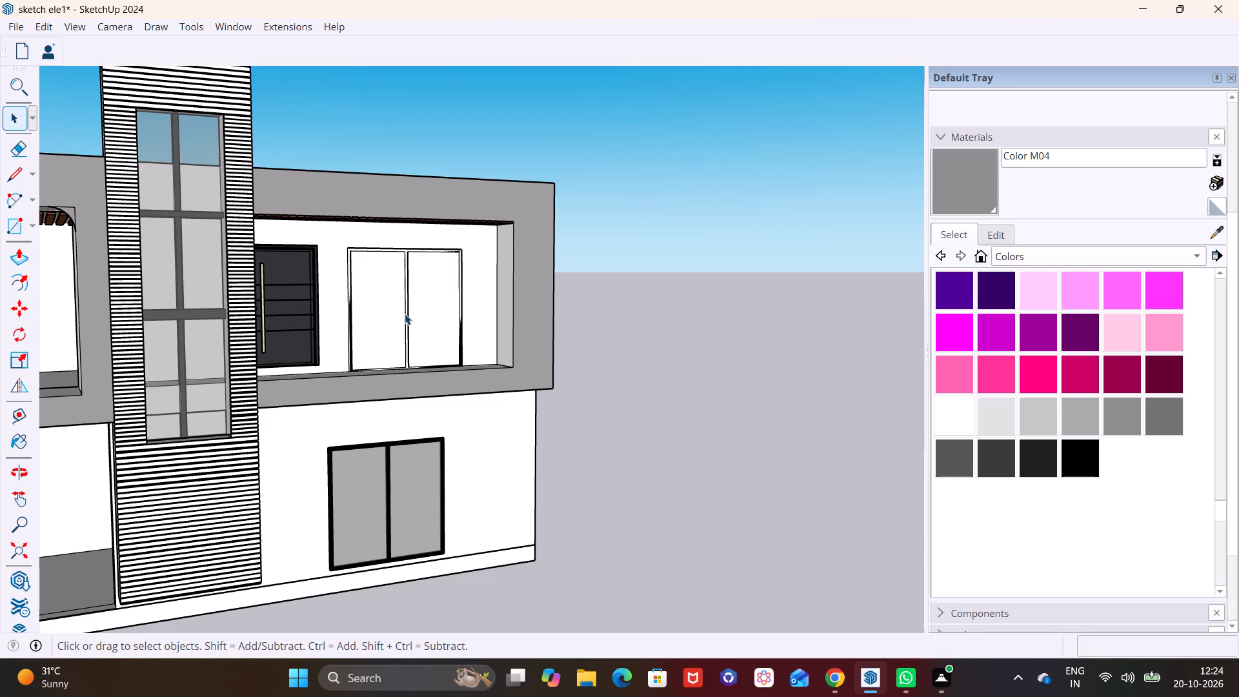
click(405, 314)
scroll(405, 313, up, 6)
key(m)
middle_drag(379, 381, 493, 428)
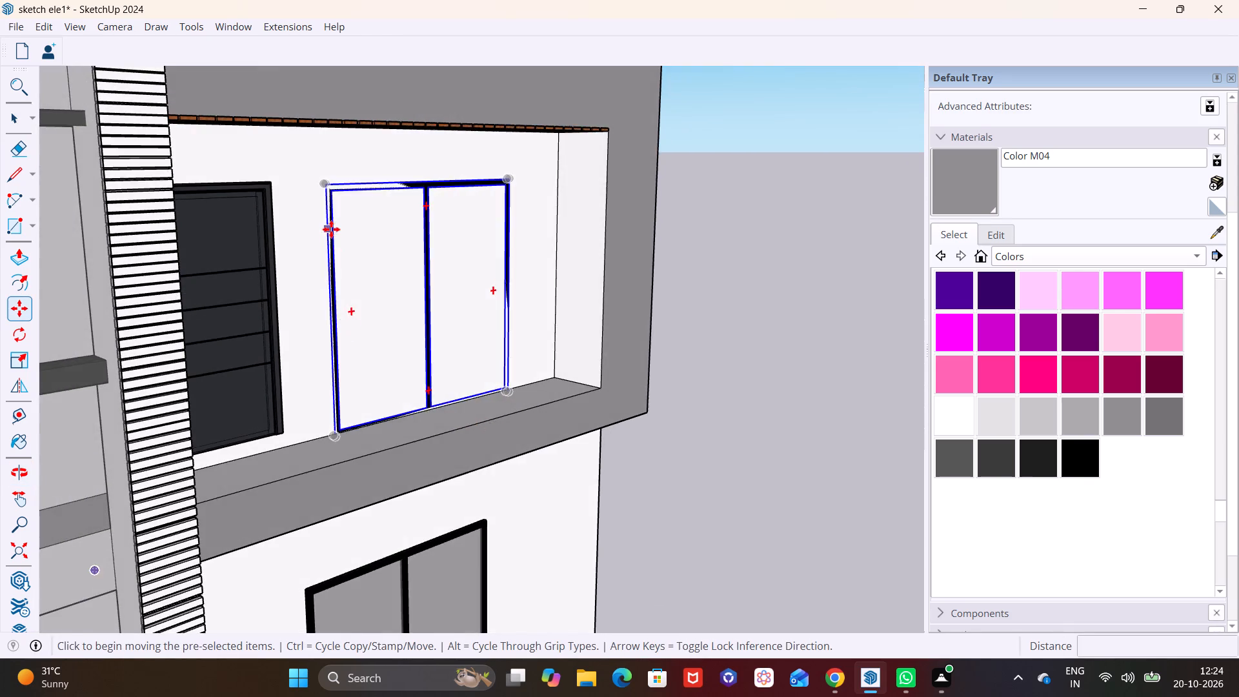
scroll(331, 229, up, 4)
click(326, 160)
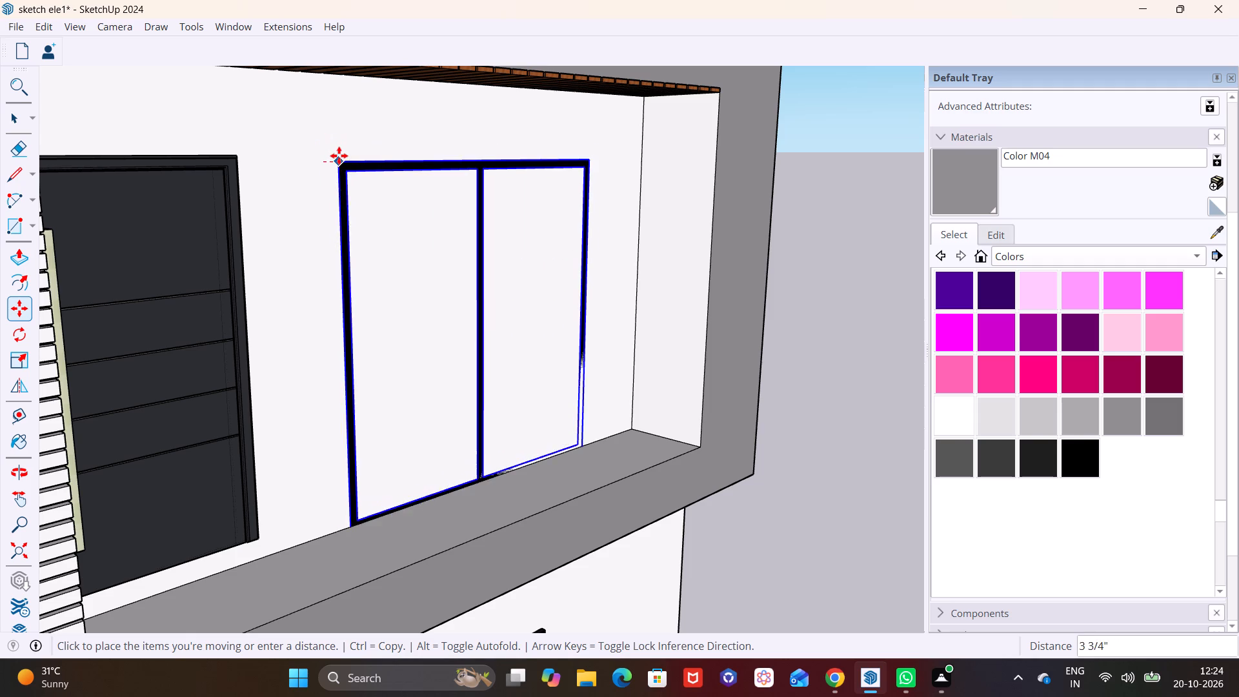
click(335, 139)
middle_drag(592, 369, 439, 365)
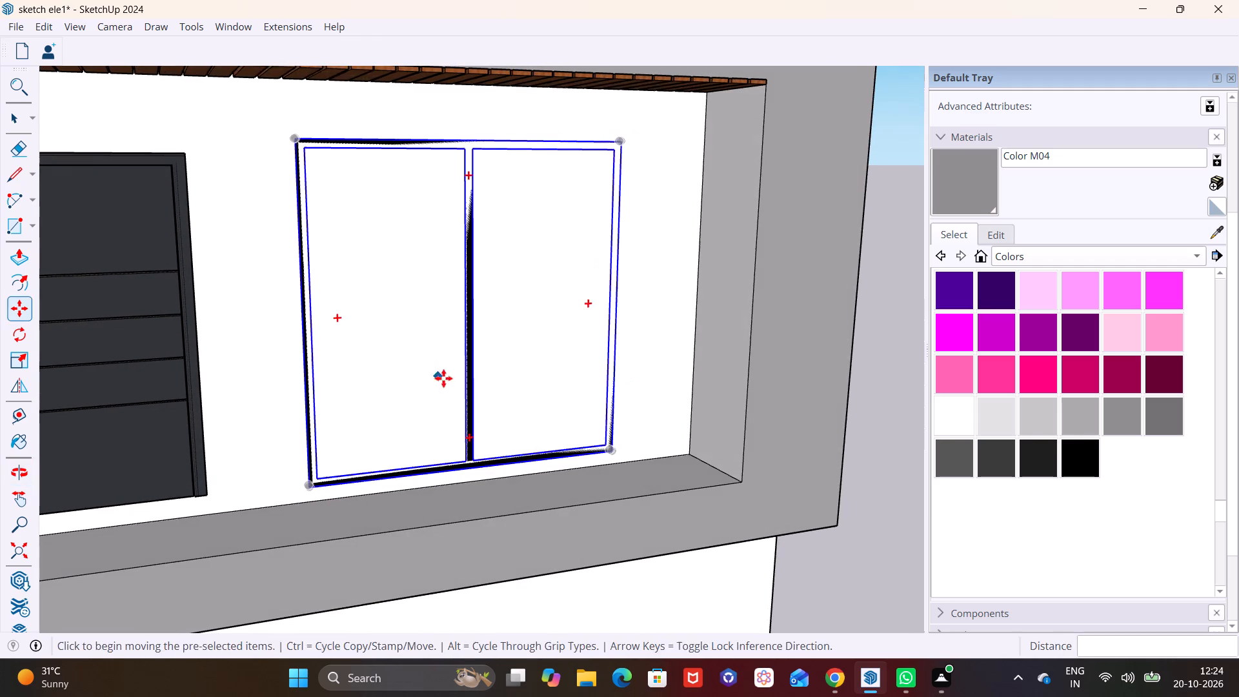
key(space)
click(885, 582)
Move the upper-storey window beside the dark door outward from the wall about 7 5/8" along the green axis.
middle_drag(740, 474, 459, 552)
scroll(587, 270, up, 3)
middle_drag(609, 563, 531, 532)
click(503, 520)
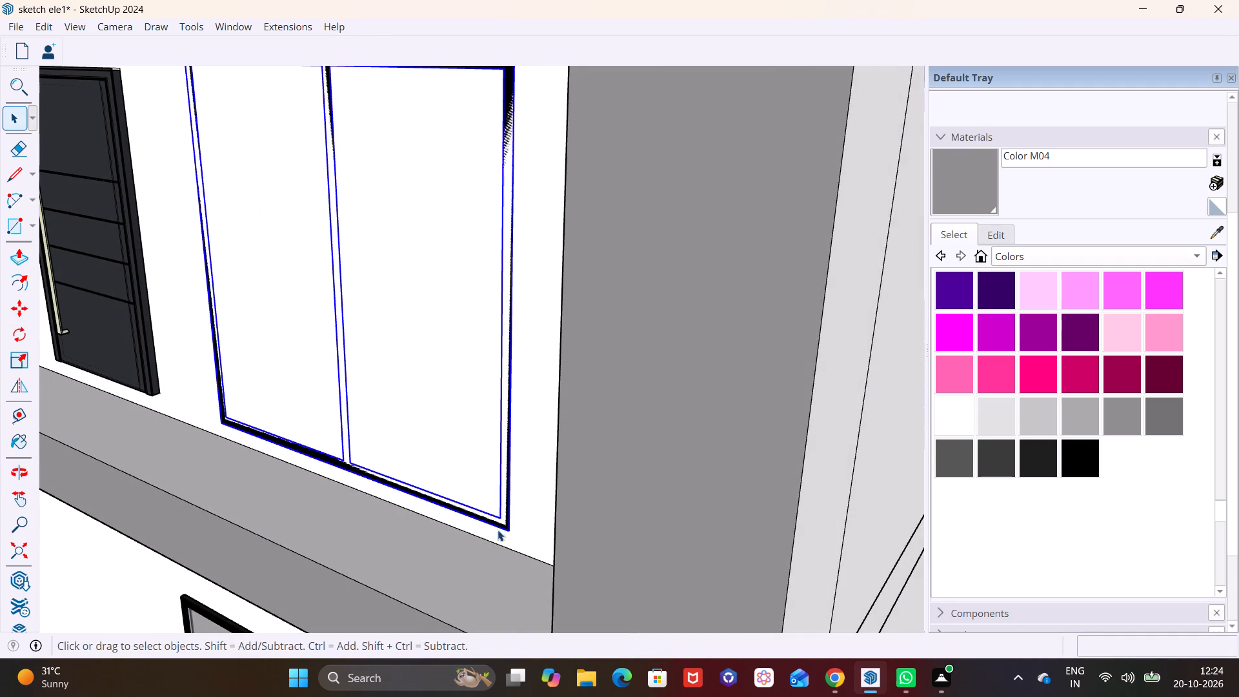
key(m)
click(507, 529)
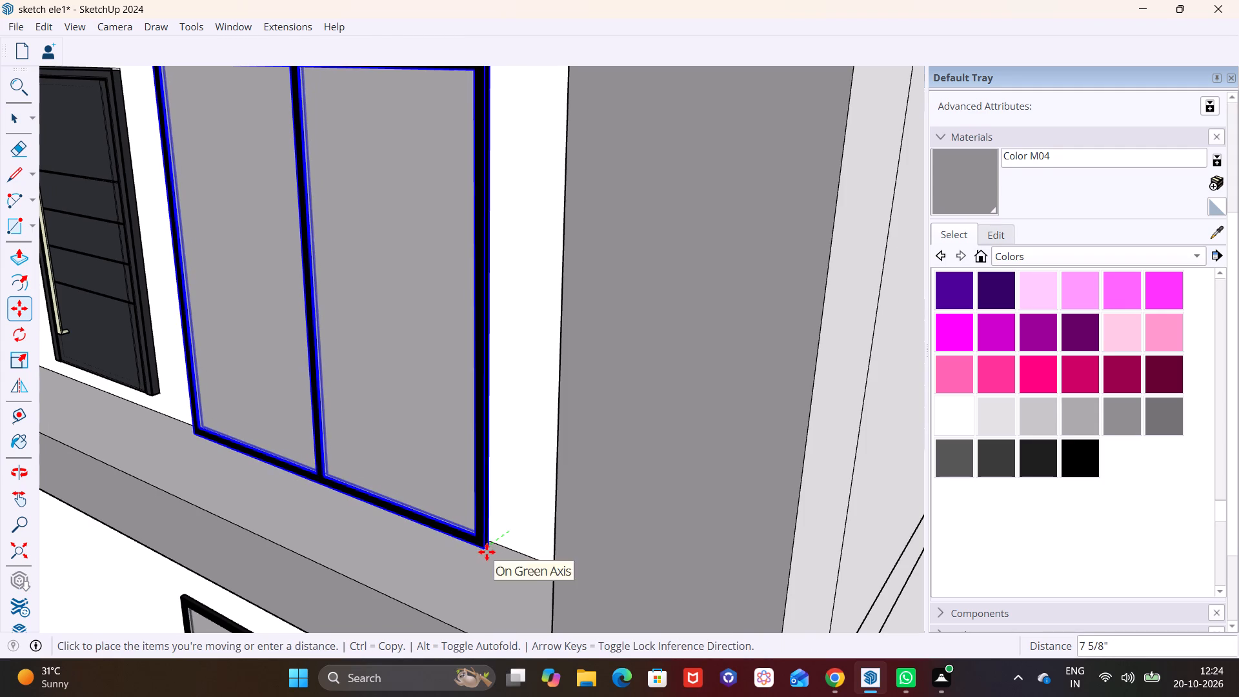
click(491, 549)
key(space)
click(425, 587)
scroll(447, 589, down, 8)
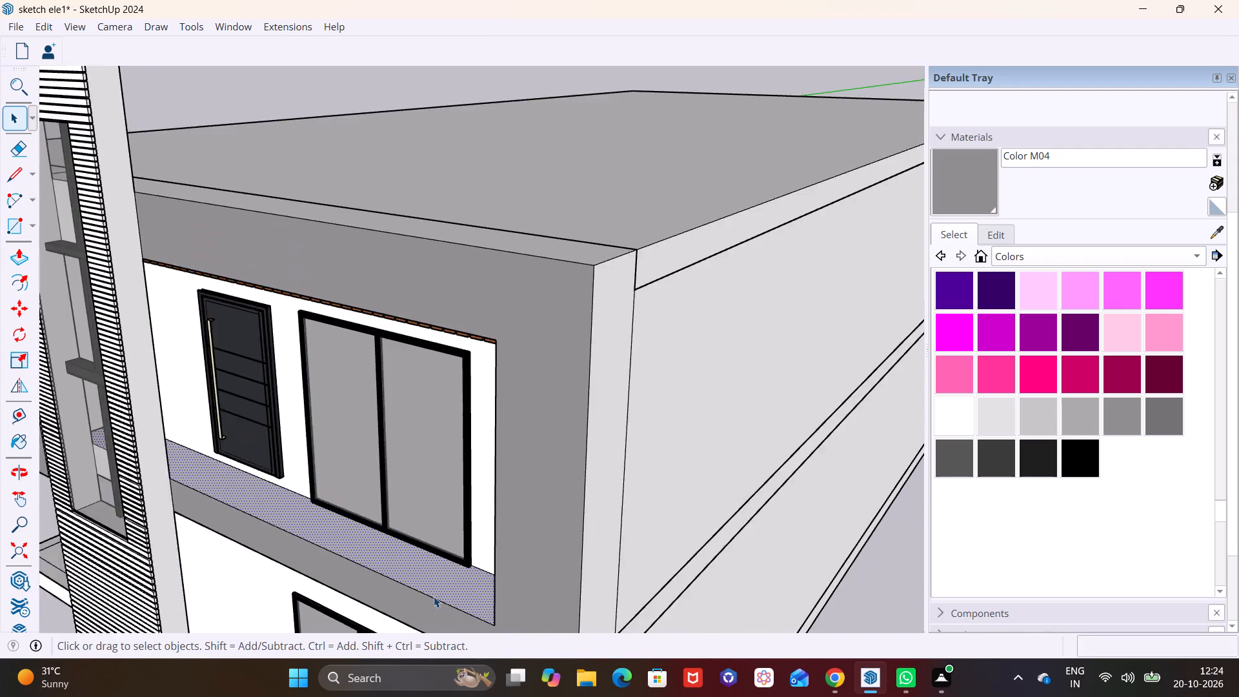
Scale down the height of the upper-storey window beside the dark door by lowering its top edge.
middle_drag(448, 596, 678, 436)
scroll(596, 484, down, 7)
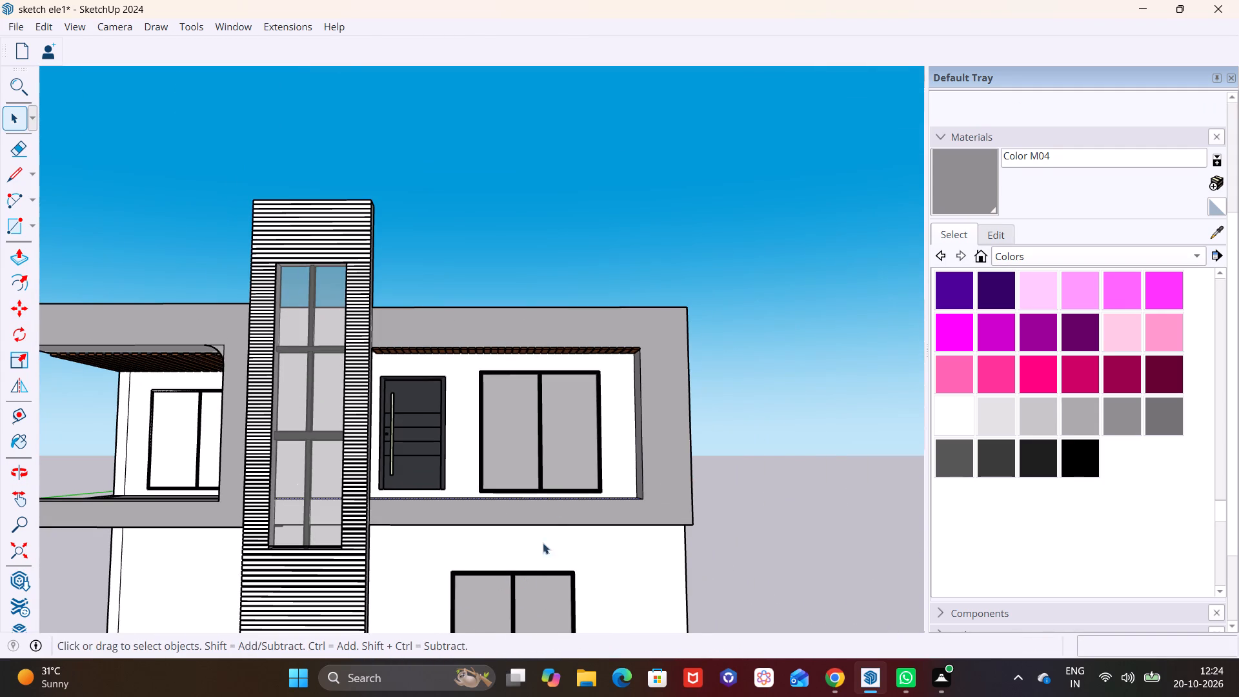
middle_drag(570, 472, 496, 492)
middle_drag(470, 502, 395, 553)
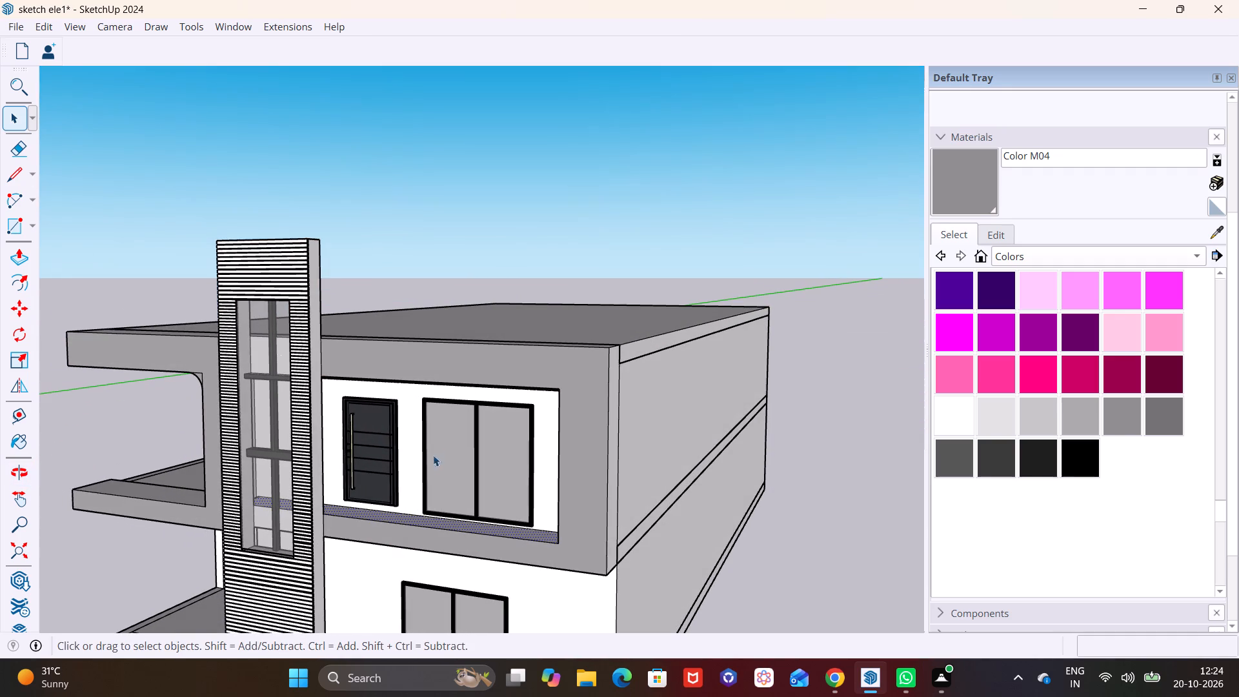
click(482, 429)
click(13, 367)
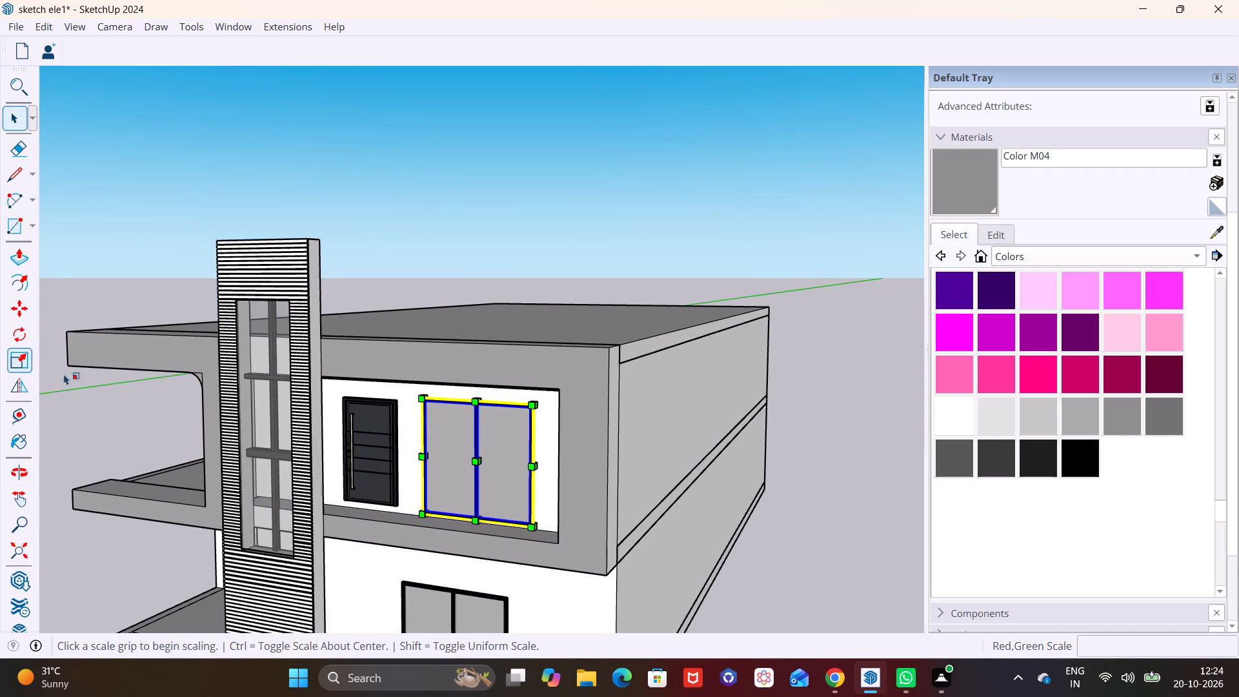
scroll(478, 408, up, 8)
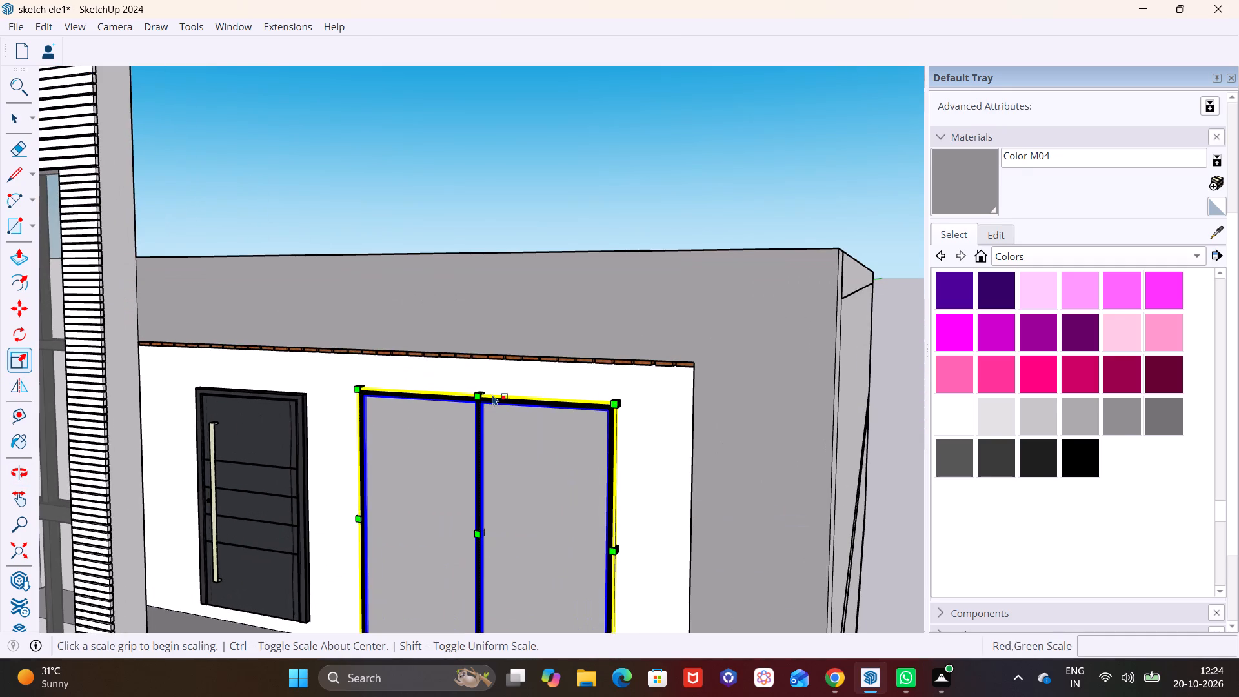
click(486, 399)
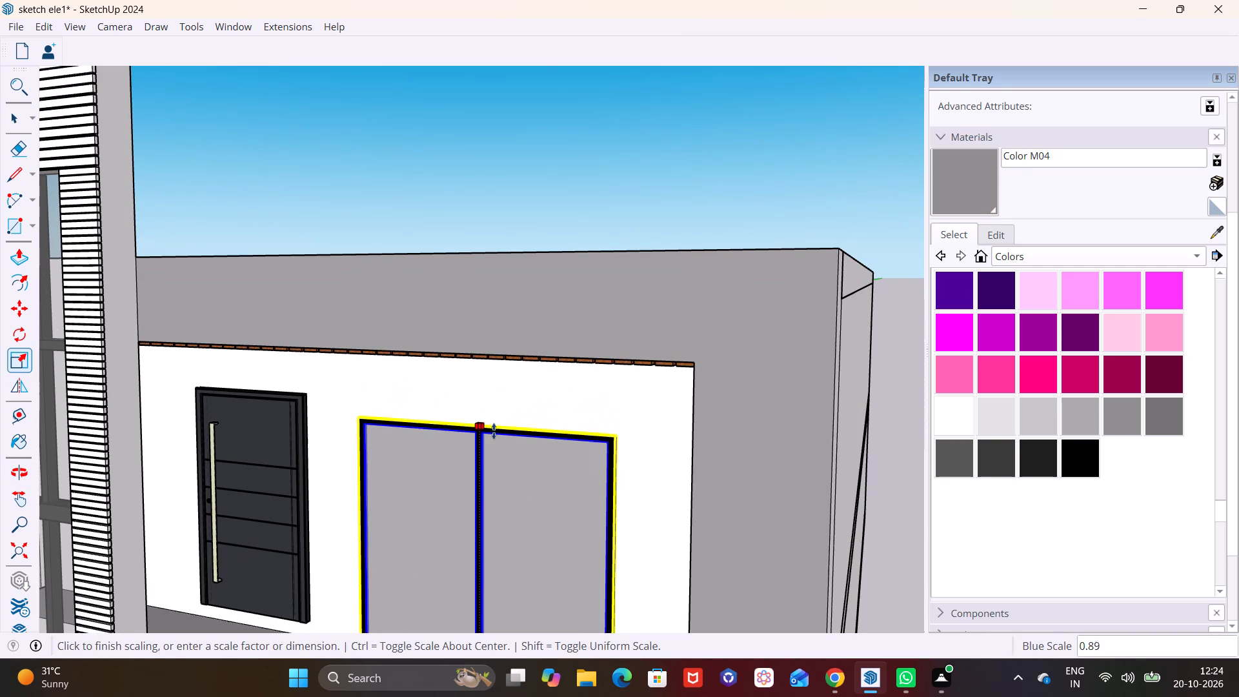
click(498, 462)
shift+middle_drag(481, 524, 507, 376)
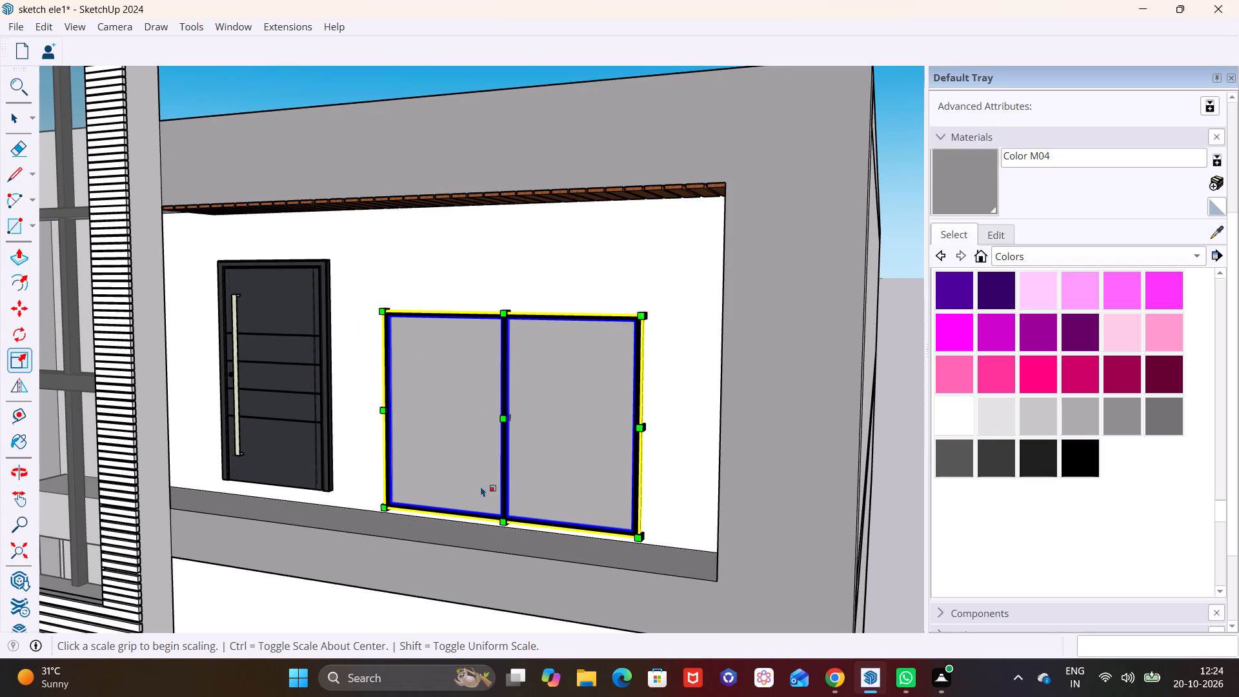
Raise the bottom edge of the same window by scaling it to about -3.19 in green and 0.86 in blue.
click(510, 523)
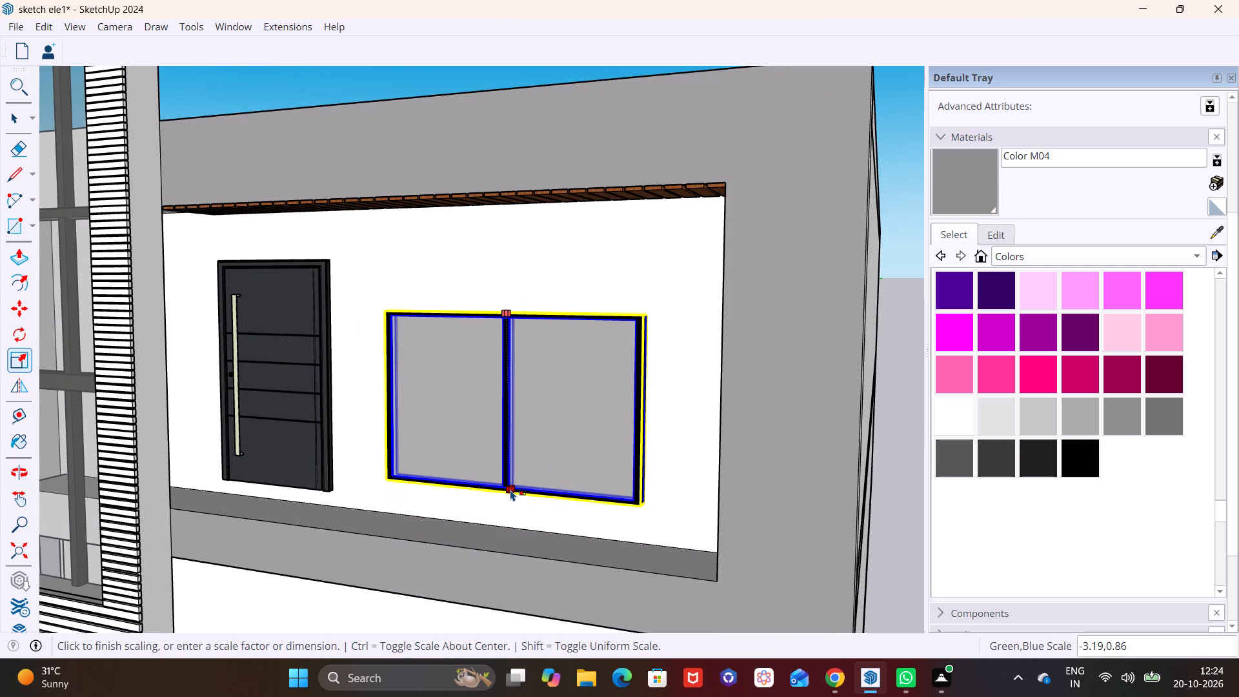
click(510, 490)
scroll(523, 523, down, 4)
middle_drag(536, 527, 660, 456)
click(654, 596)
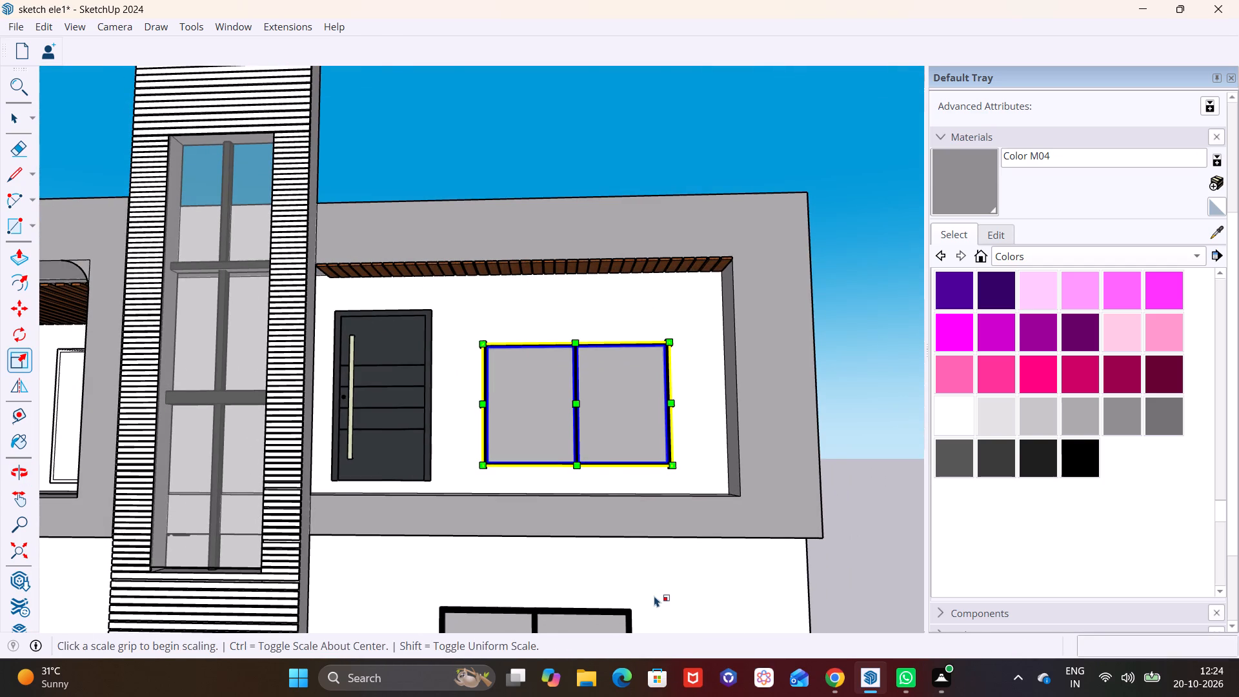
key(space)
click(691, 631)
Move the two-pane window under the other, slatted-ceiling balcony outward from its wall by about 5 1/4".
scroll(529, 567, down, 3)
shift+middle_drag(530, 553, 539, 399)
middle_drag(598, 504, 599, 519)
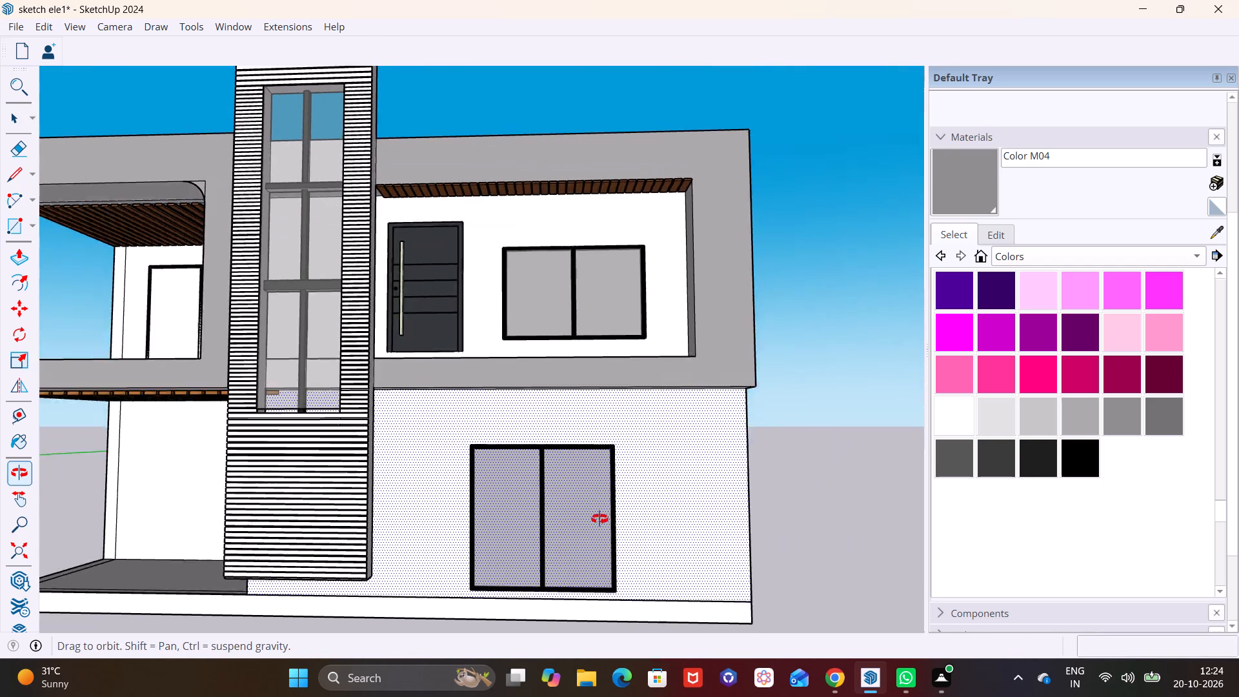
middle_drag(599, 519, 603, 586)
shift+middle_drag(607, 575, 585, 480)
middle_drag(574, 471, 599, 484)
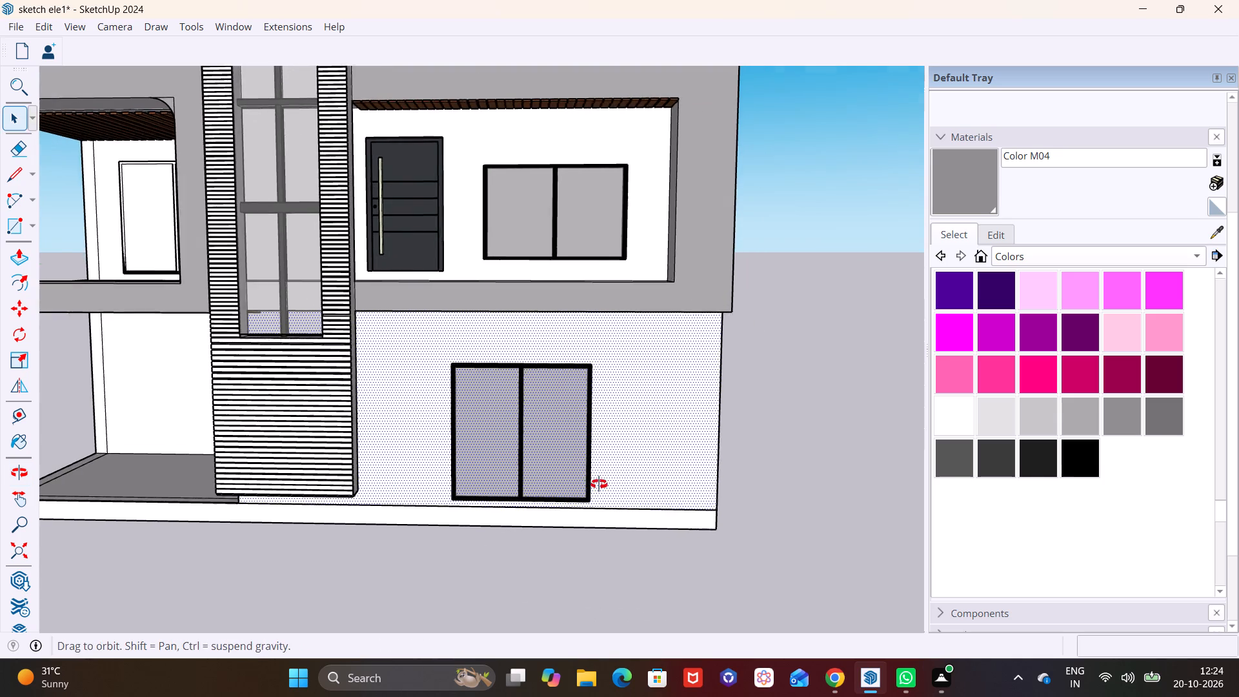
middle_drag(599, 484, 744, 520)
shift+middle_drag(475, 425, 806, 496)
scroll(291, 348, up, 5)
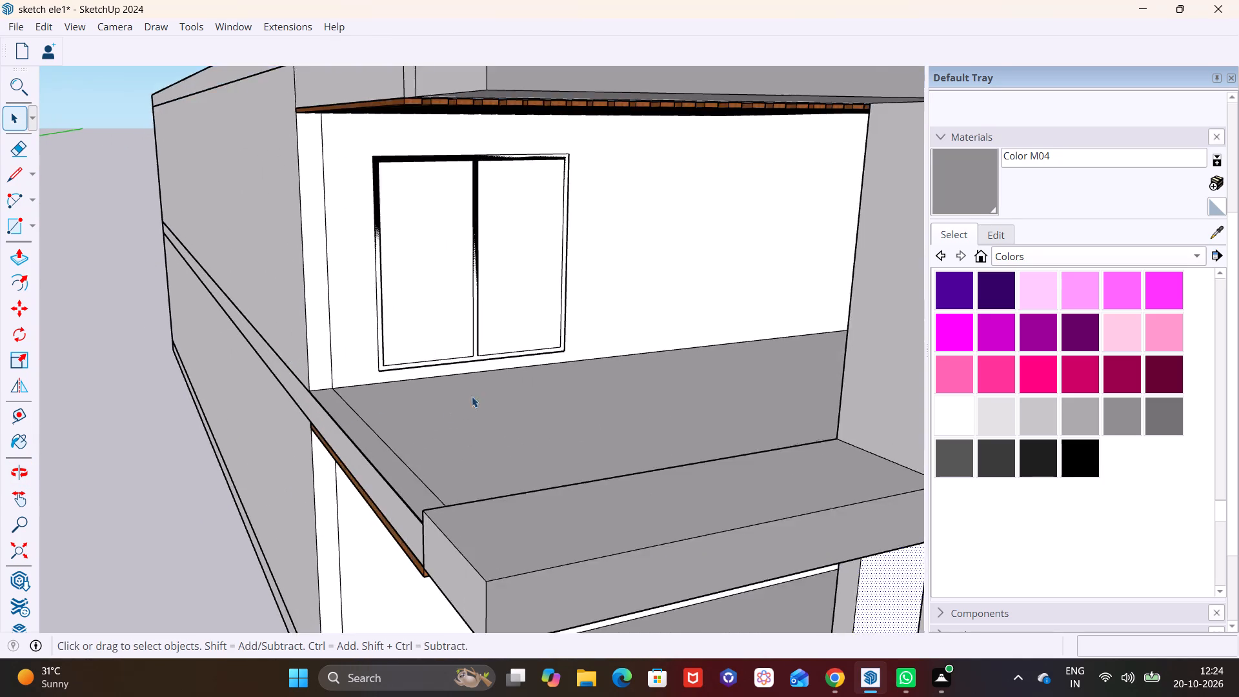
scroll(472, 396, up, 2)
shift+middle_drag(467, 350, 445, 447)
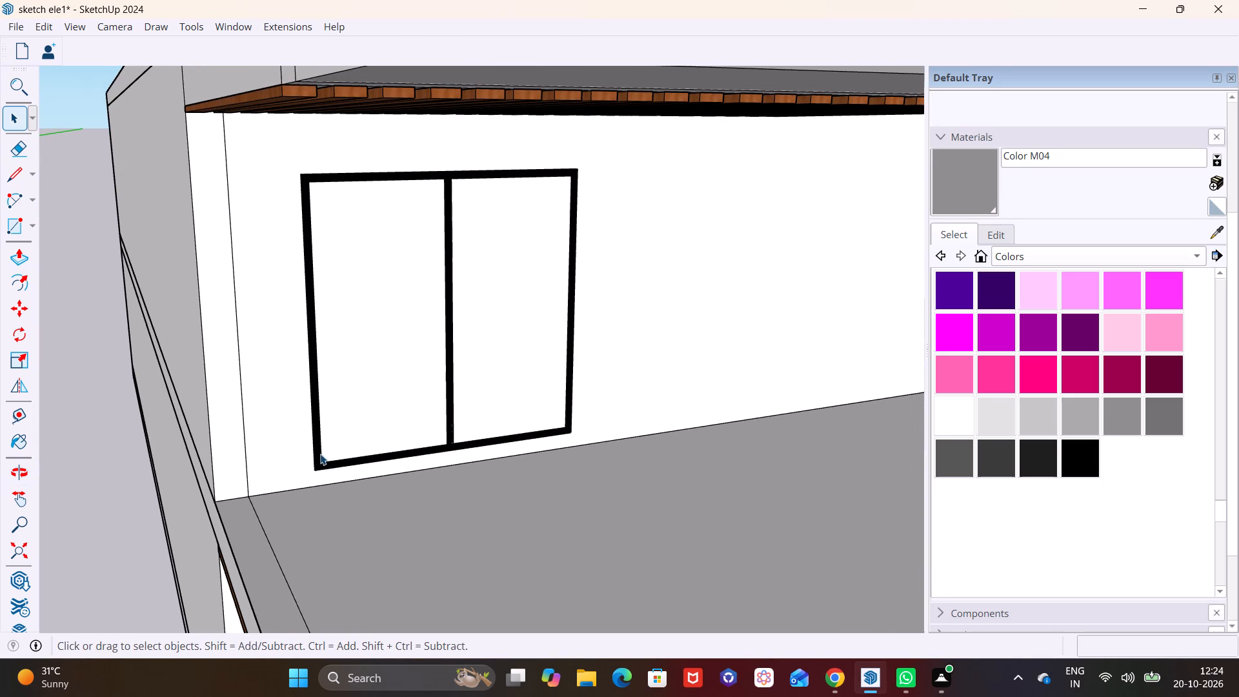
click(319, 452)
key(m)
middle_drag(360, 484, 519, 513)
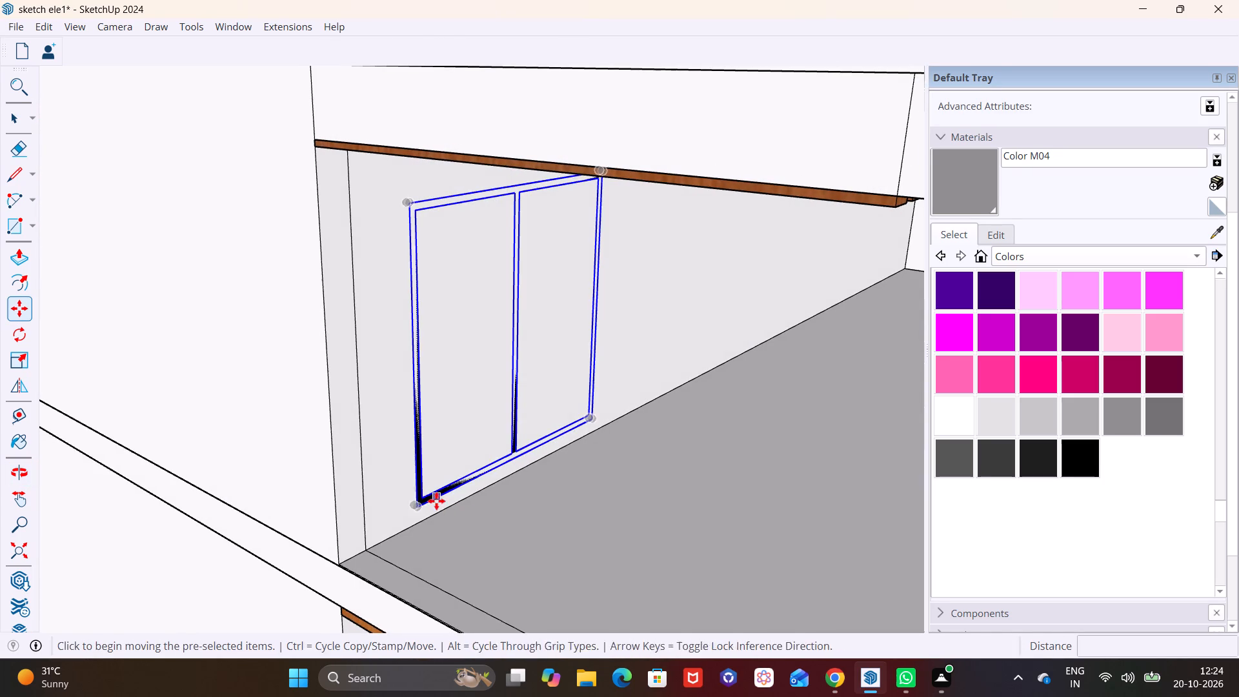
click(421, 501)
click(434, 509)
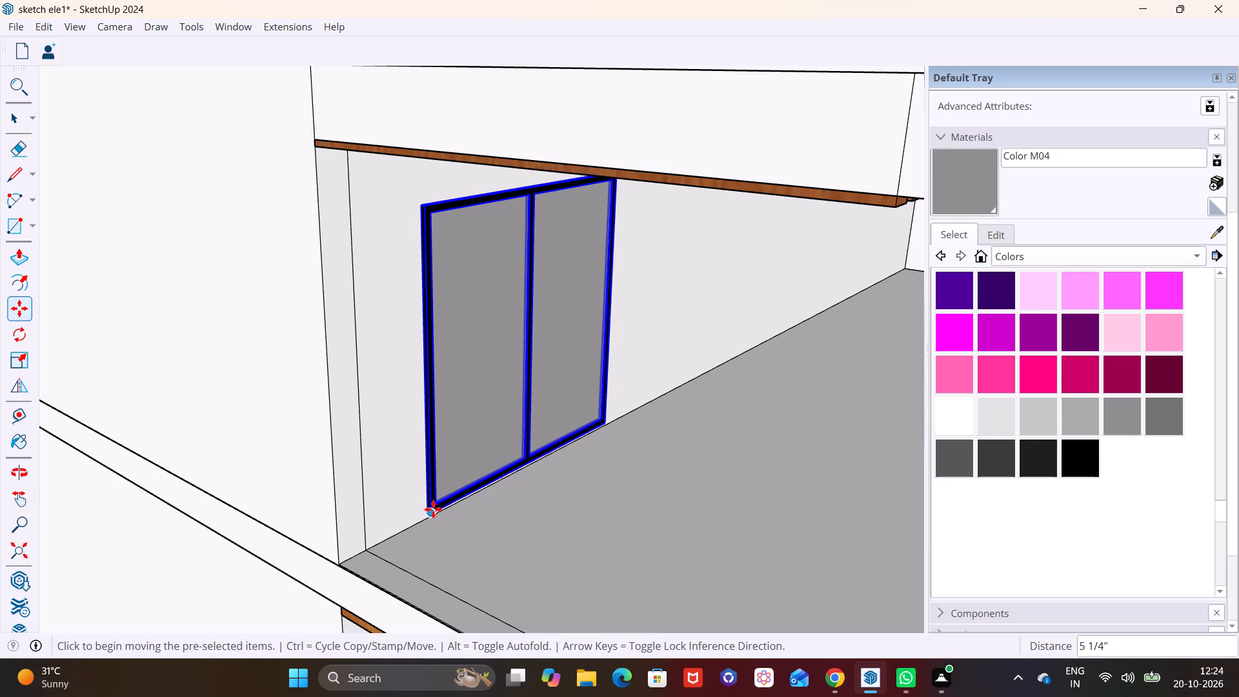
Scale the slatted-balcony window to about 0.94 in width and lower its top edge to about 0.88 of its height.
click(18, 358)
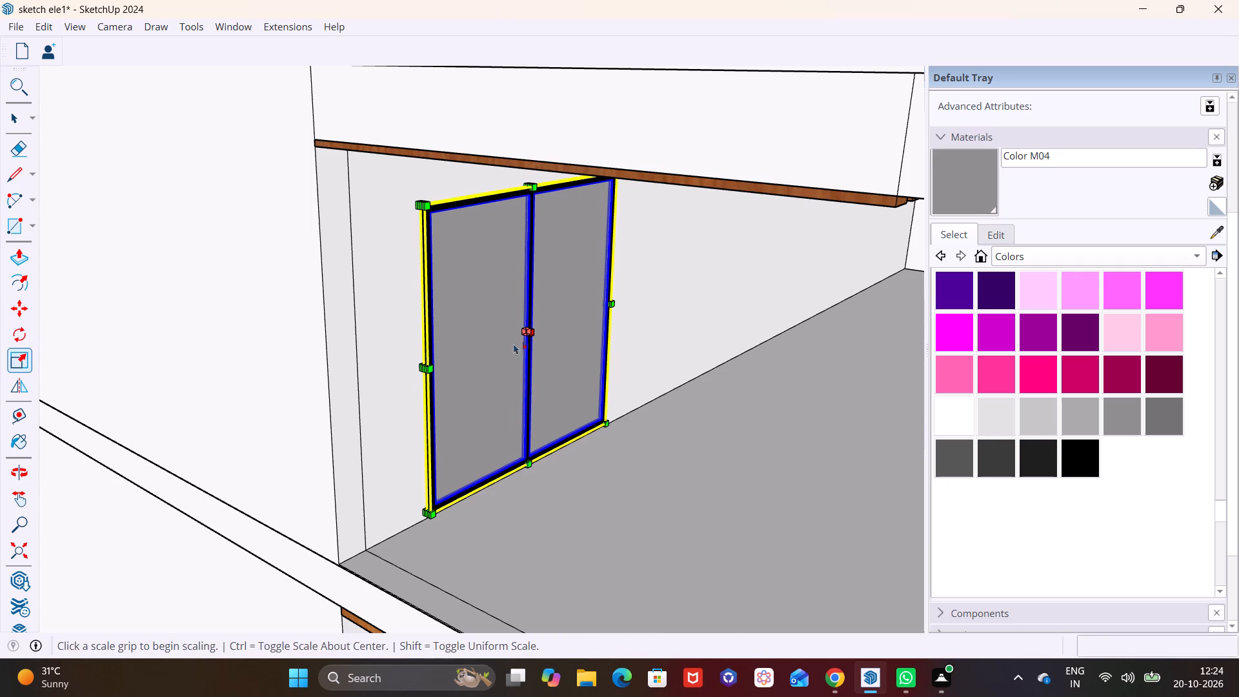
click(422, 372)
click(438, 357)
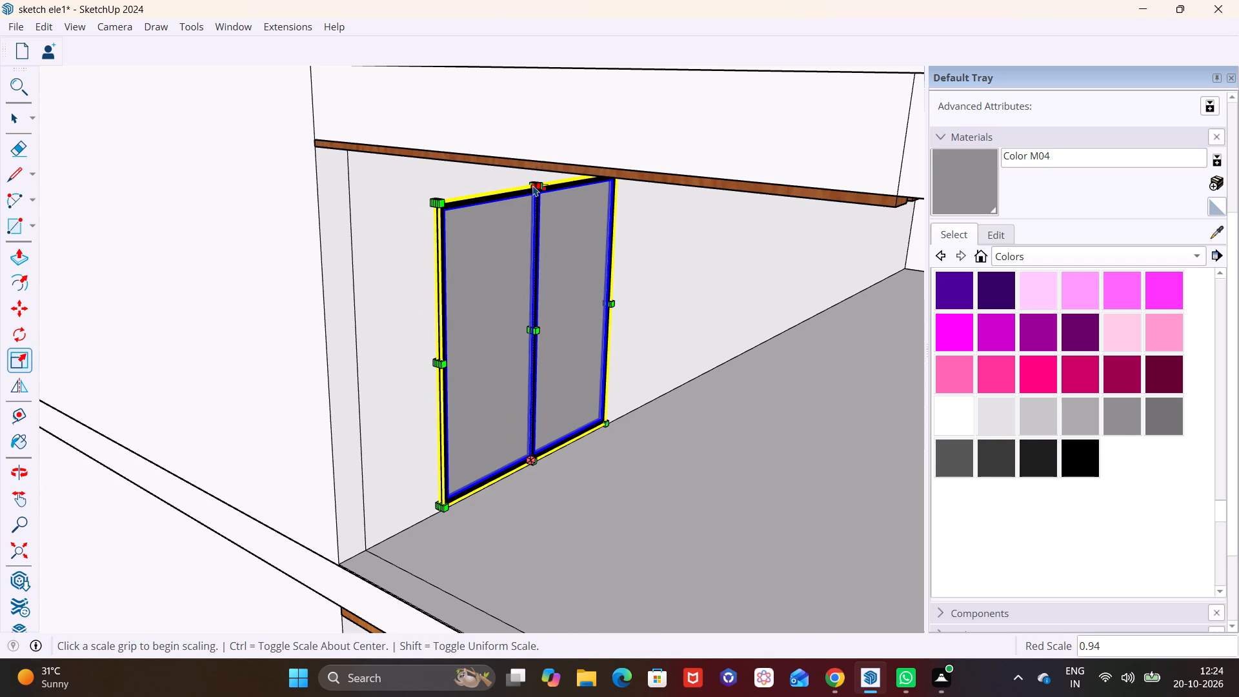
click(531, 185)
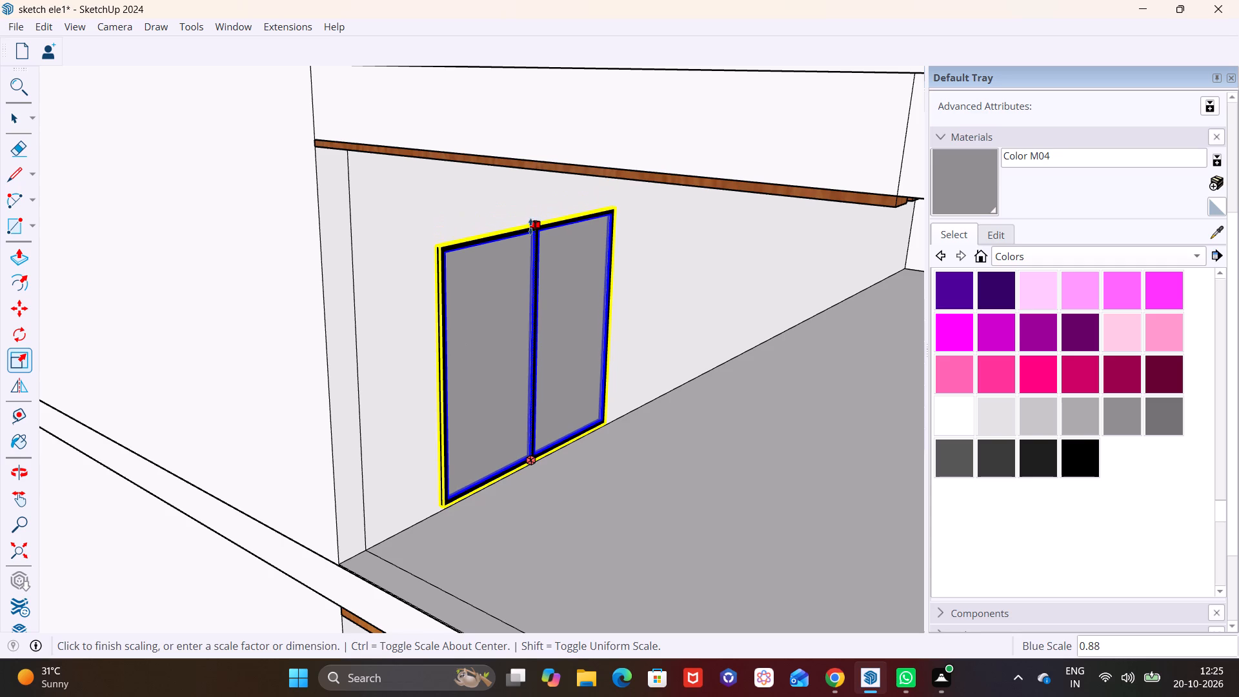
click(530, 229)
key(space)
Move the slatted-balcony window about 2' 6" along its wall toward the striped tower and clear of the floor.
middle_drag(630, 441, 476, 390)
scroll(454, 366, down, 2)
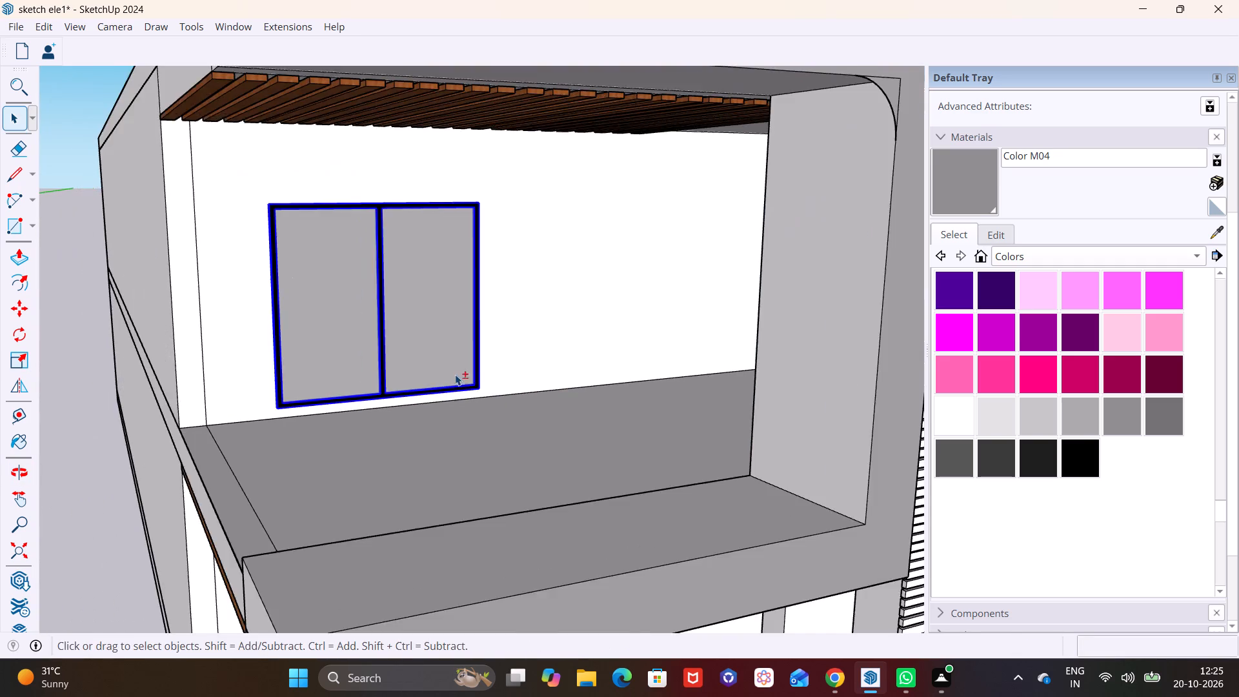
shift+middle_drag(455, 381, 423, 490)
scroll(432, 404, up, 3)
click(455, 419)
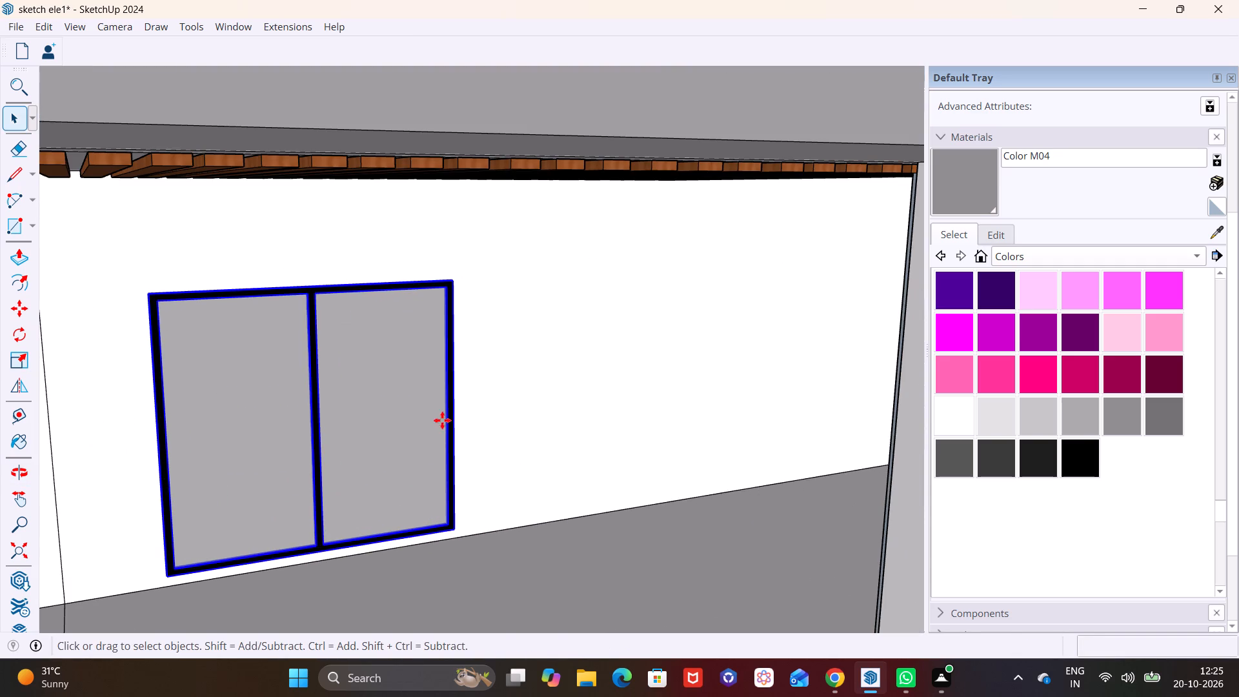
key(m)
click(452, 518)
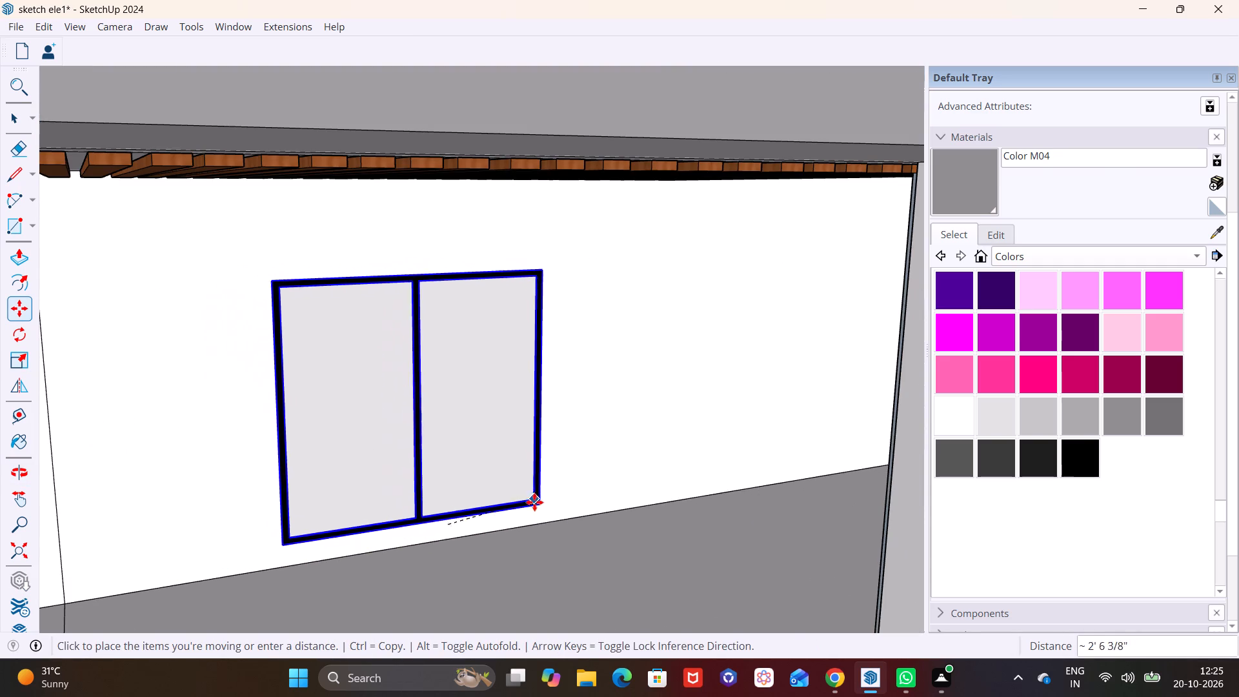
click(536, 499)
key(space)
click(554, 538)
Shift the slatted-balcony window about 1' along its wall, back away from the striped tower.
scroll(563, 540, down, 3)
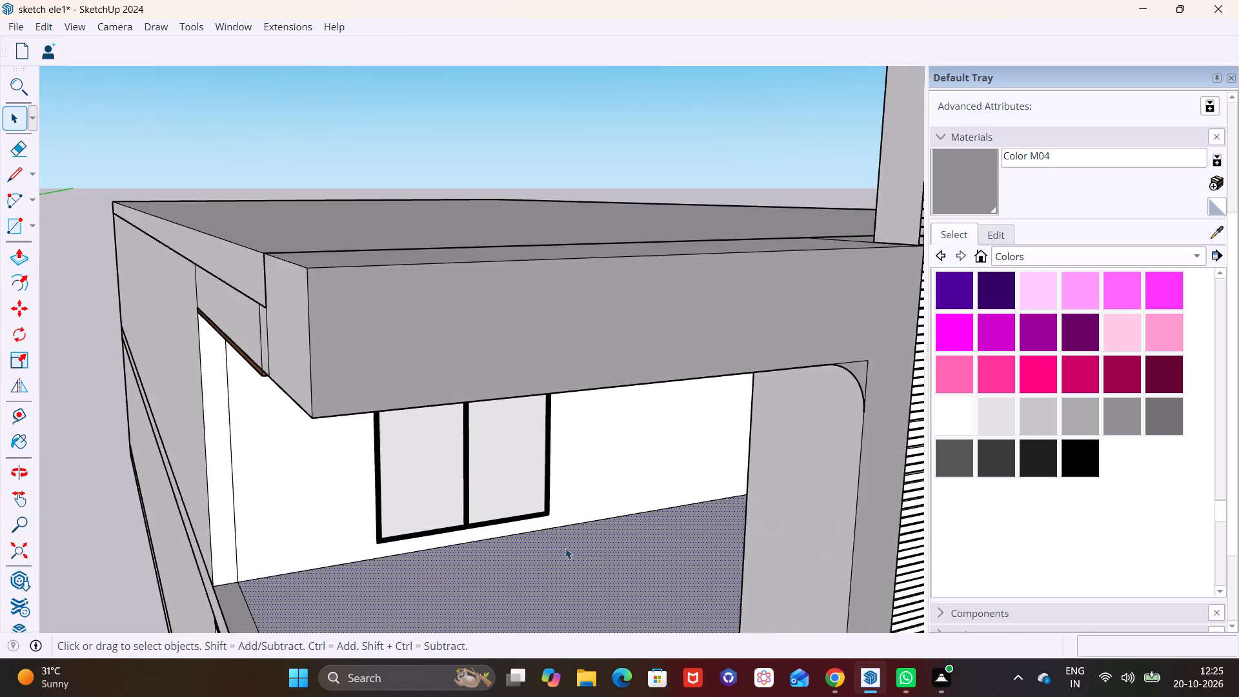
scroll(565, 548, down, 2)
middle_drag(567, 554, 446, 495)
scroll(450, 500, down, 7)
shift+middle_drag(486, 514, 438, 407)
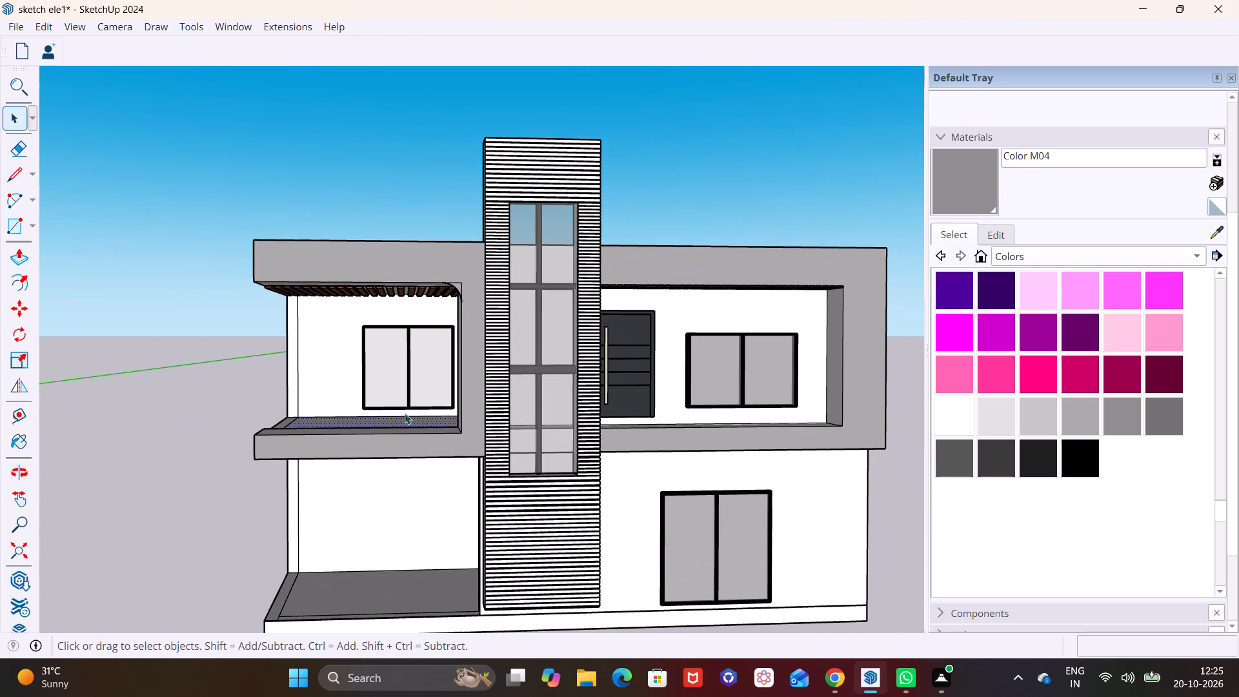
scroll(361, 343, up, 7)
middle_drag(398, 428, 463, 449)
scroll(363, 417, up, 3)
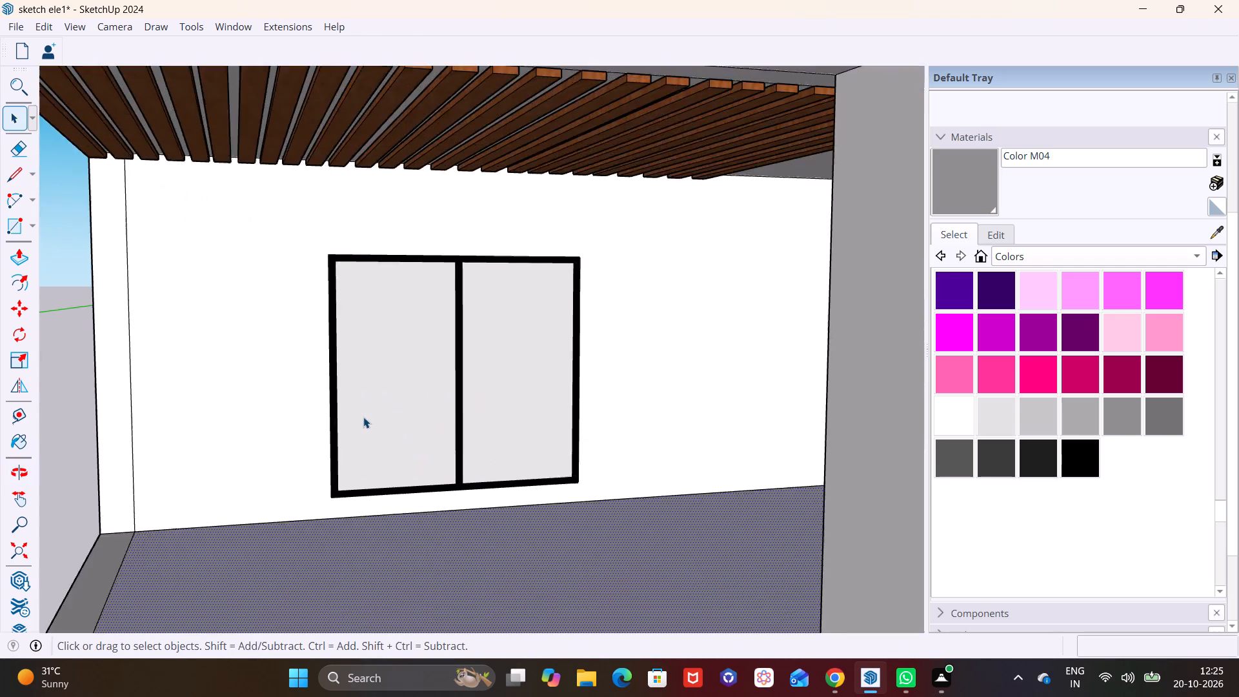
scroll(363, 417, up, 4)
click(322, 464)
key(m)
middle_drag(322, 465, 498, 518)
click(474, 587)
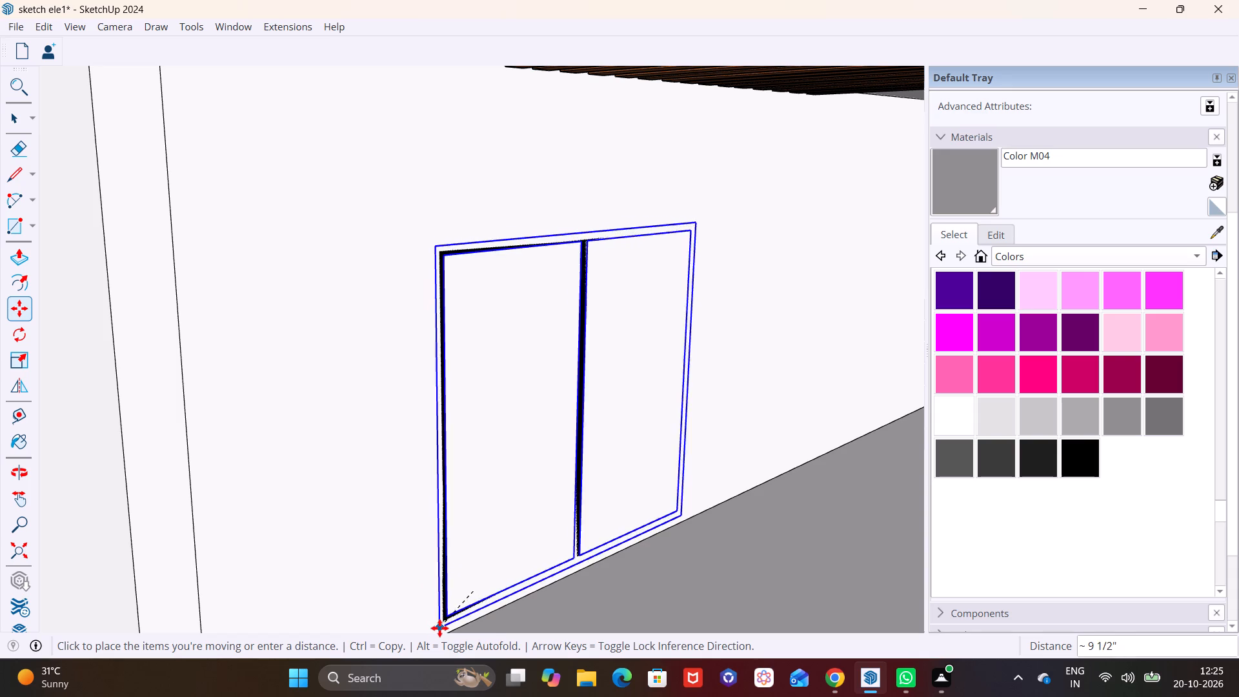
click(421, 611)
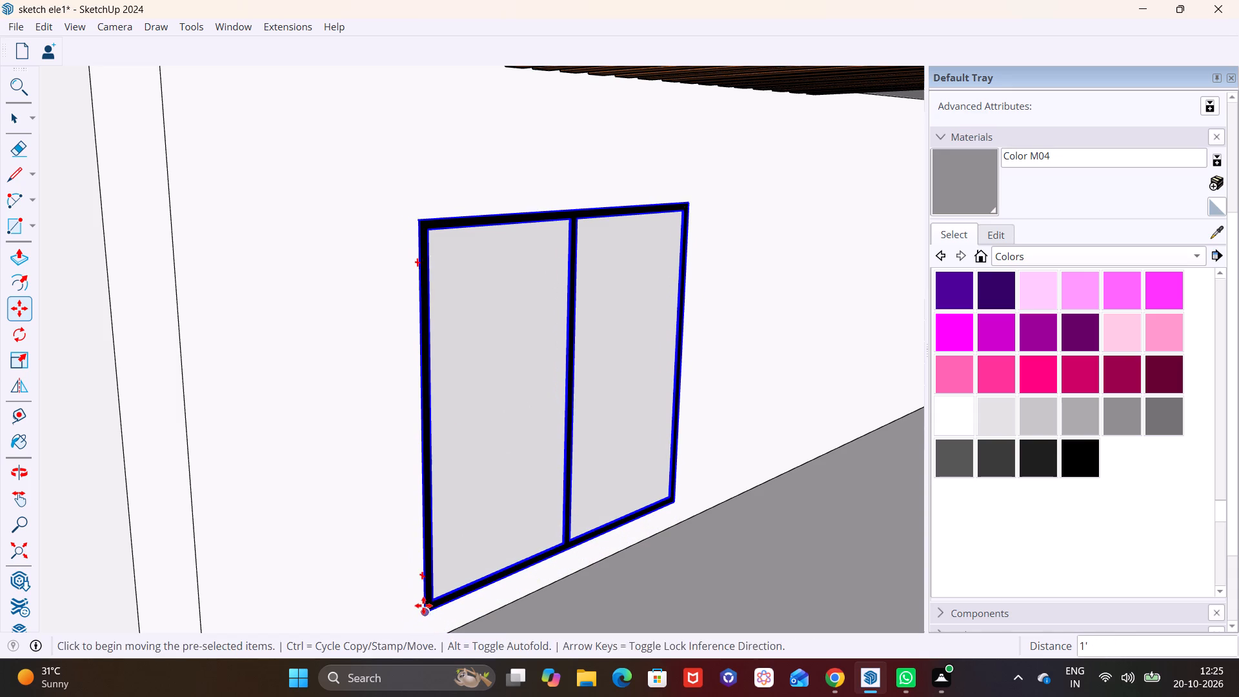
key(space)
click(643, 615)
Slide the same window farther along the wall toward the outer side of the house, keeping it above the floor.
scroll(652, 584, down, 7)
middle_drag(641, 569, 398, 505)
scroll(418, 523, down, 4)
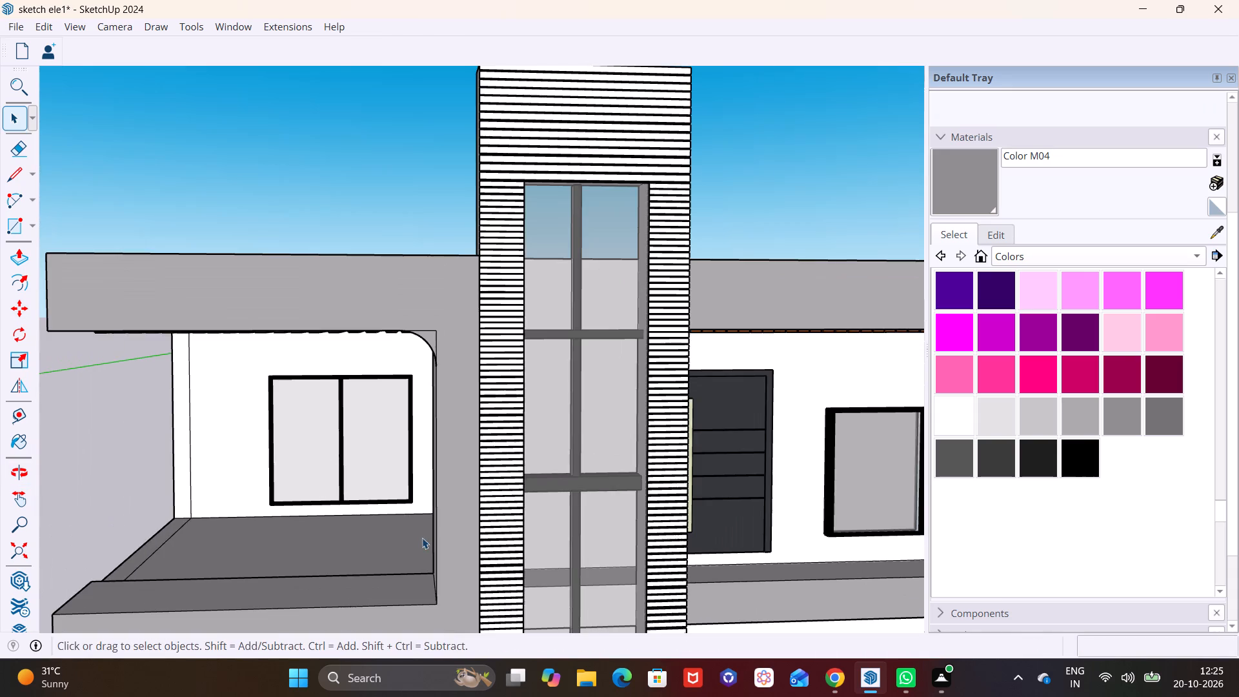
shift+middle_drag(422, 540, 492, 504)
scroll(379, 418, up, 6)
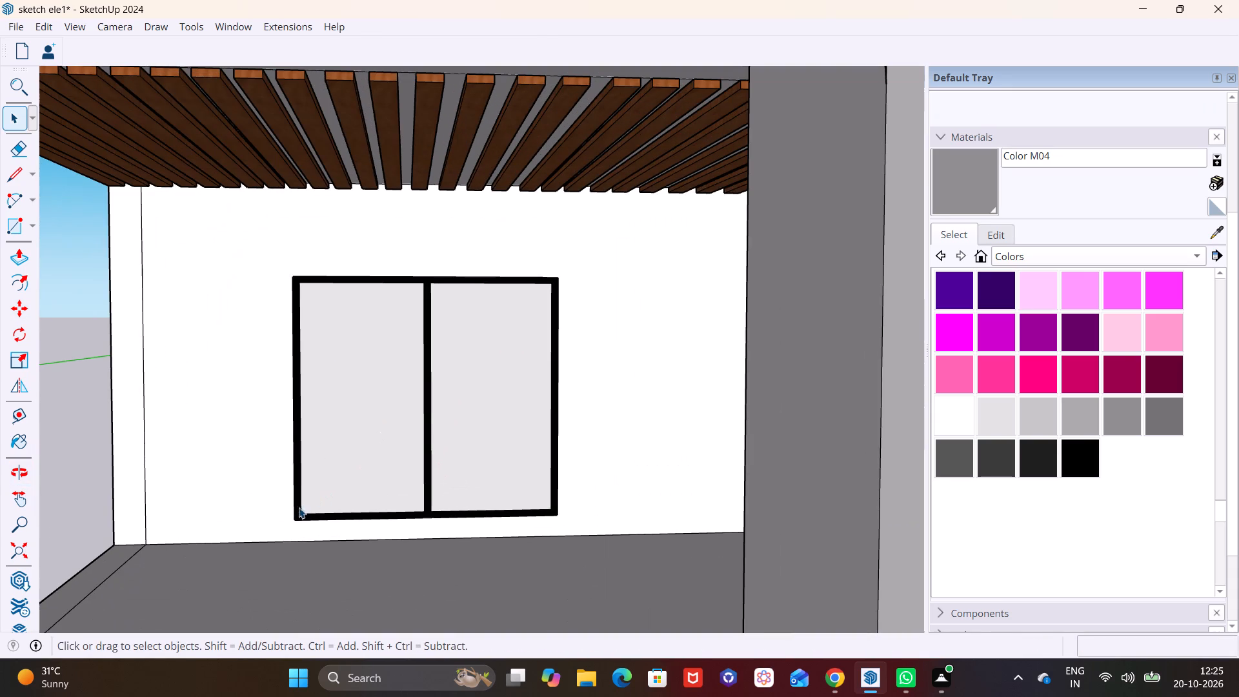
click(303, 506)
key(m)
click(288, 518)
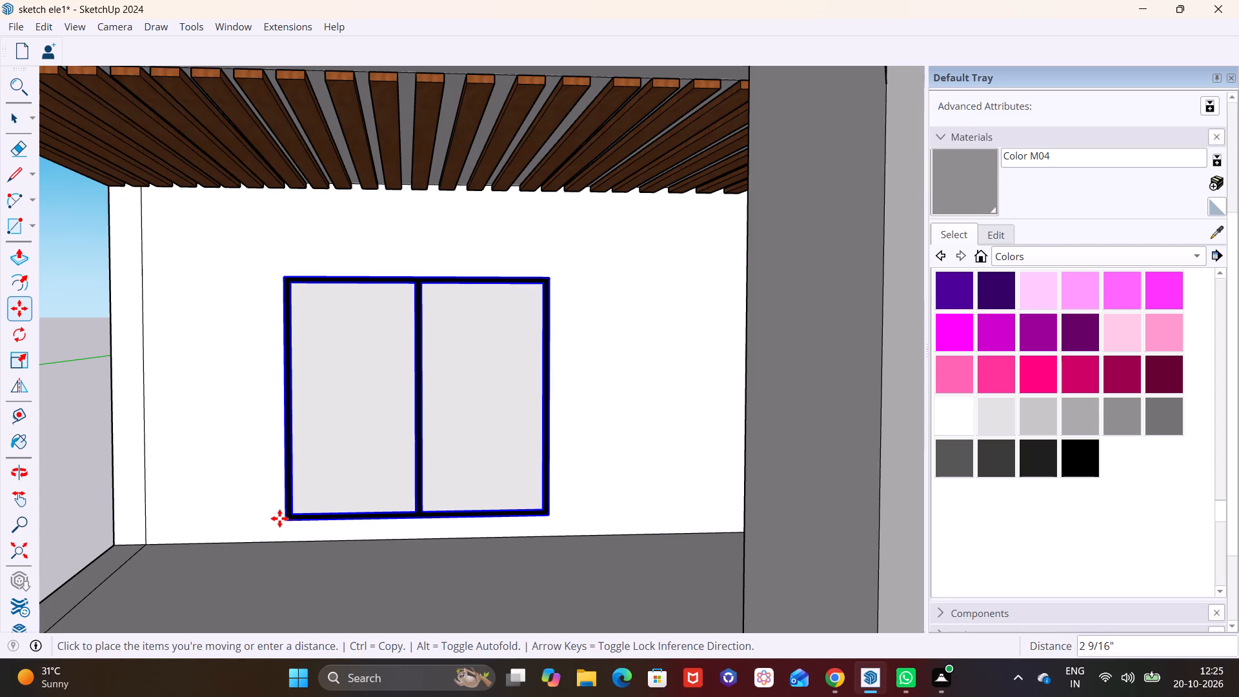
click(227, 528)
key(space)
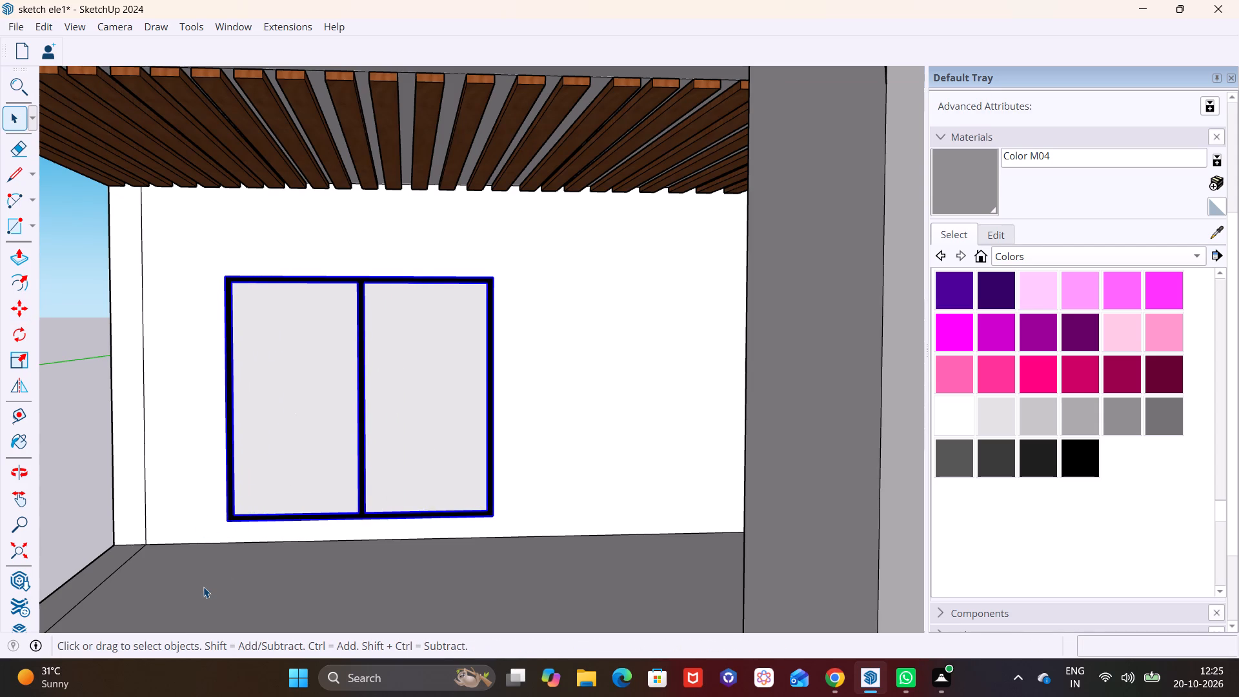
click(203, 587)
Raise the bottom edge of the slatted-balcony window by scaling down its height.
scroll(216, 581, down, 12)
scroll(289, 523, up, 7)
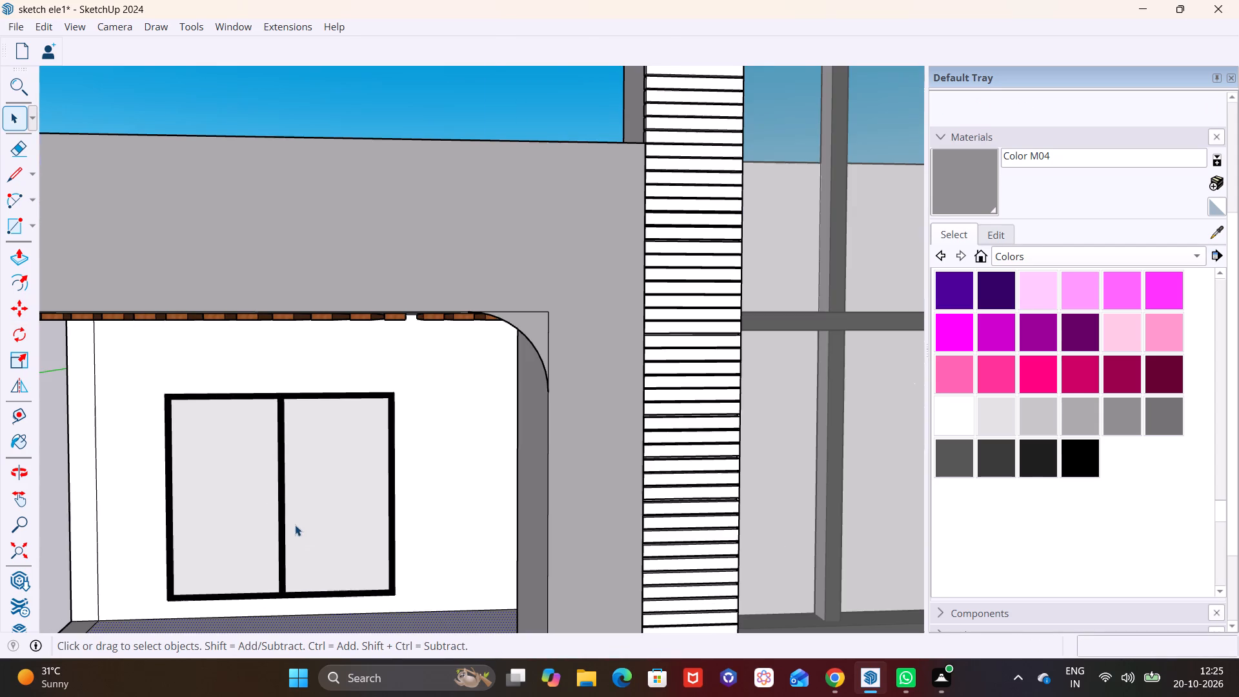
scroll(295, 525, up, 1)
click(284, 557)
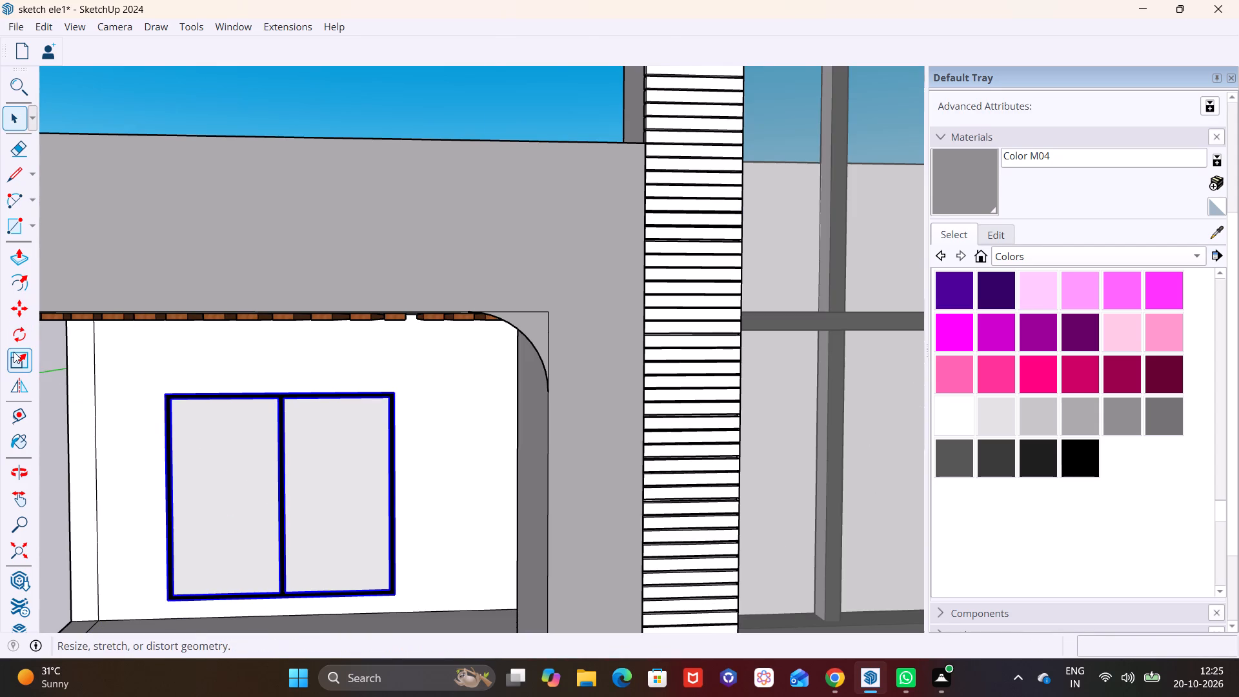
click(14, 358)
click(288, 601)
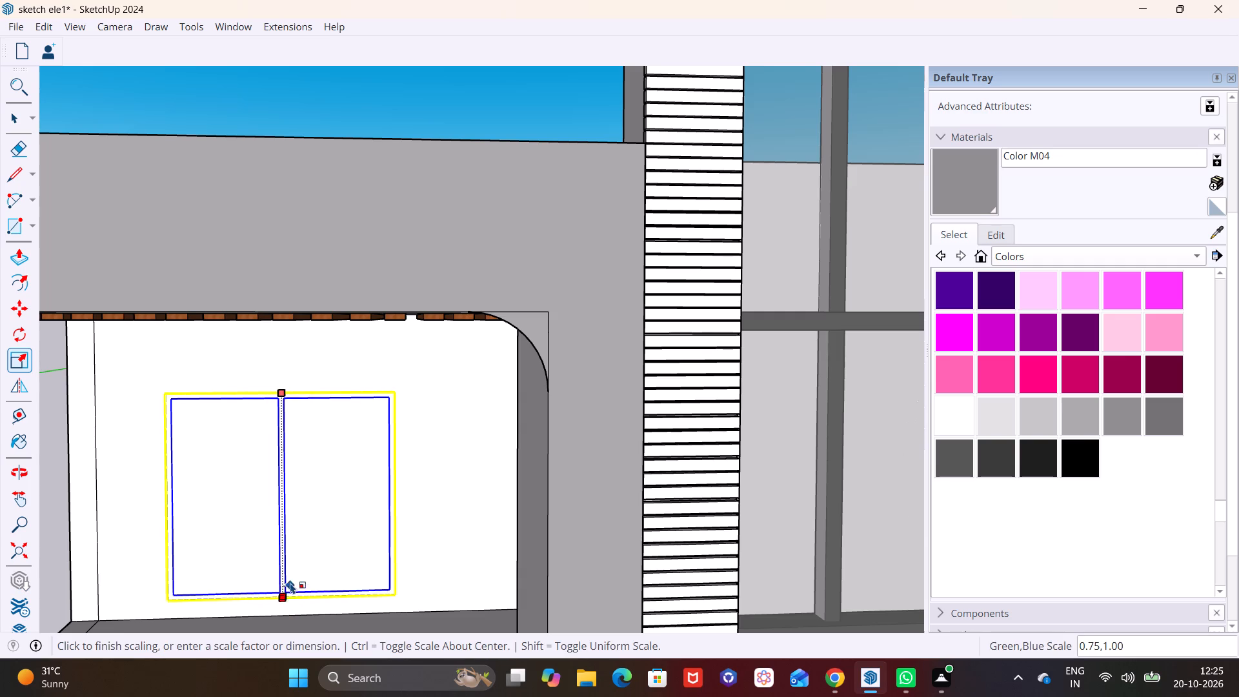
click(285, 559)
key(space)
click(341, 612)
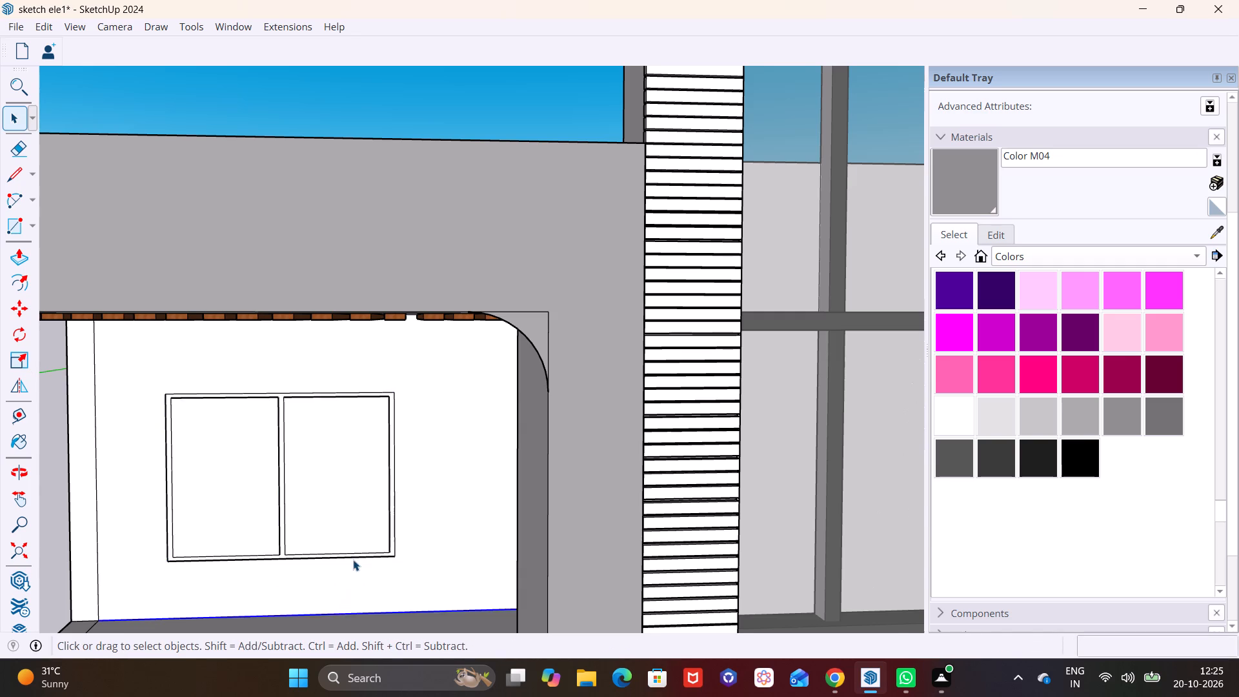
Move the shortened slatted-balcony window slightly outward so its frame and glass stand clear of the wall face.
scroll(353, 560, down, 2)
middle_drag(373, 538, 570, 537)
shift+middle_drag(163, 490, 618, 416)
scroll(589, 450, up, 6)
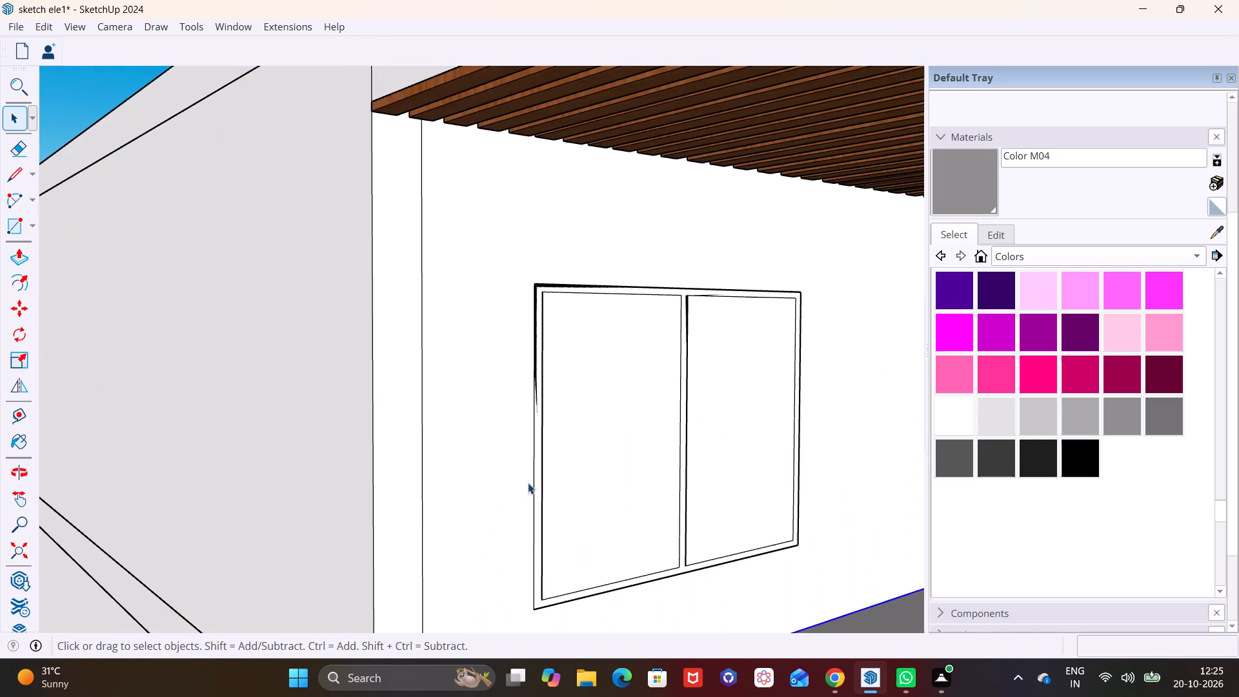
click(539, 476)
key(m)
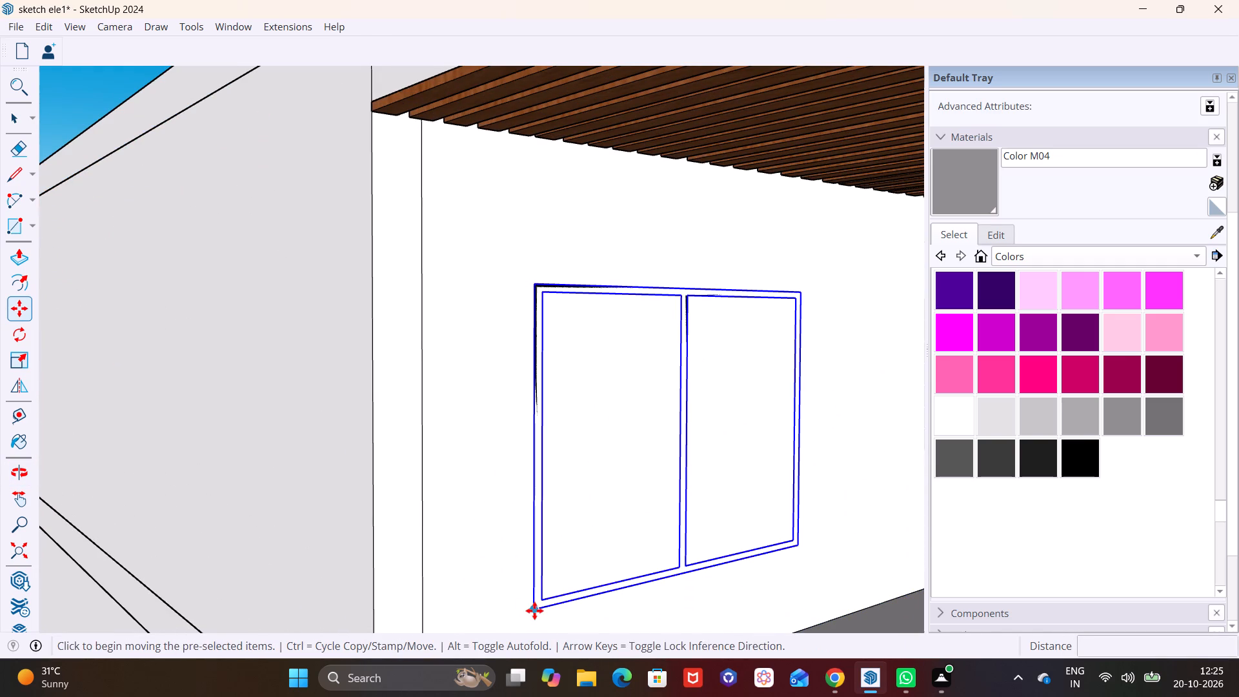
click(534, 611)
click(550, 618)
key(space)
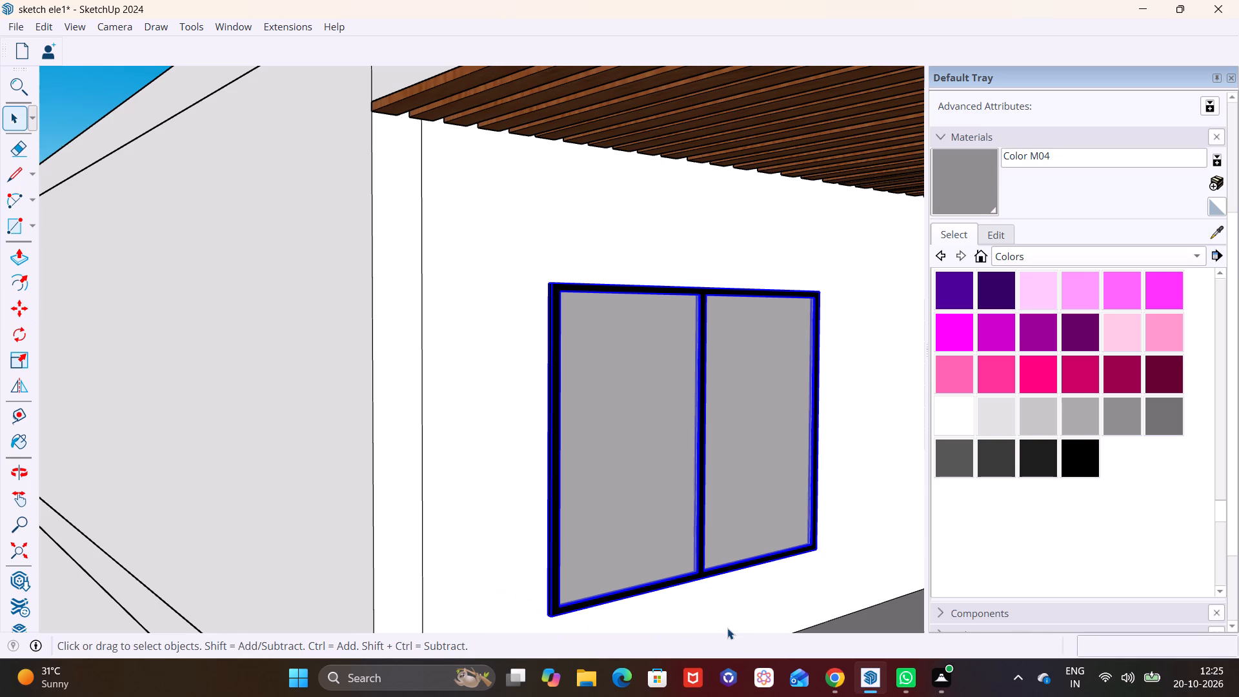
click(880, 625)
Copy the dark upper-storey door onto the ground-floor wall under the slatted balcony, beside the striped tower.
scroll(825, 563, up, 1)
scroll(813, 574, down, 14)
middle_drag(796, 567, 392, 534)
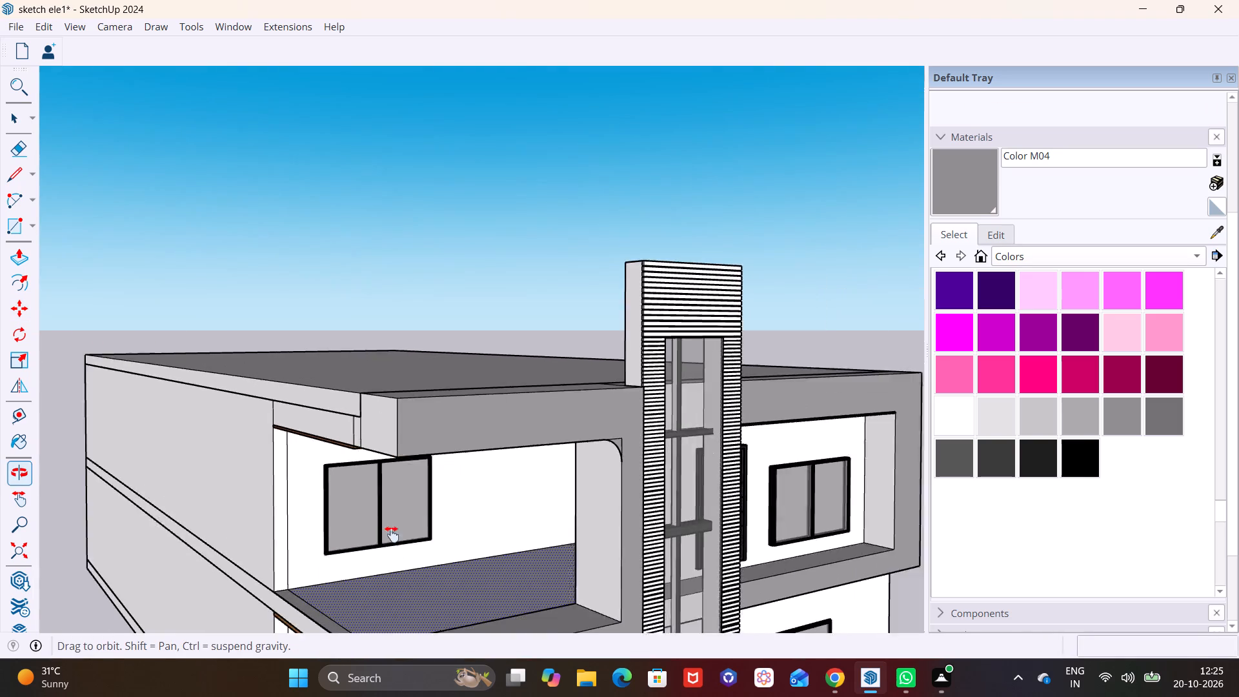
middle_drag(392, 534, 369, 525)
middle_drag(441, 538, 230, 500)
scroll(368, 514, down, 7)
middle_drag(432, 532, 483, 551)
shift+middle_drag(487, 552, 516, 429)
scroll(384, 480, up, 2)
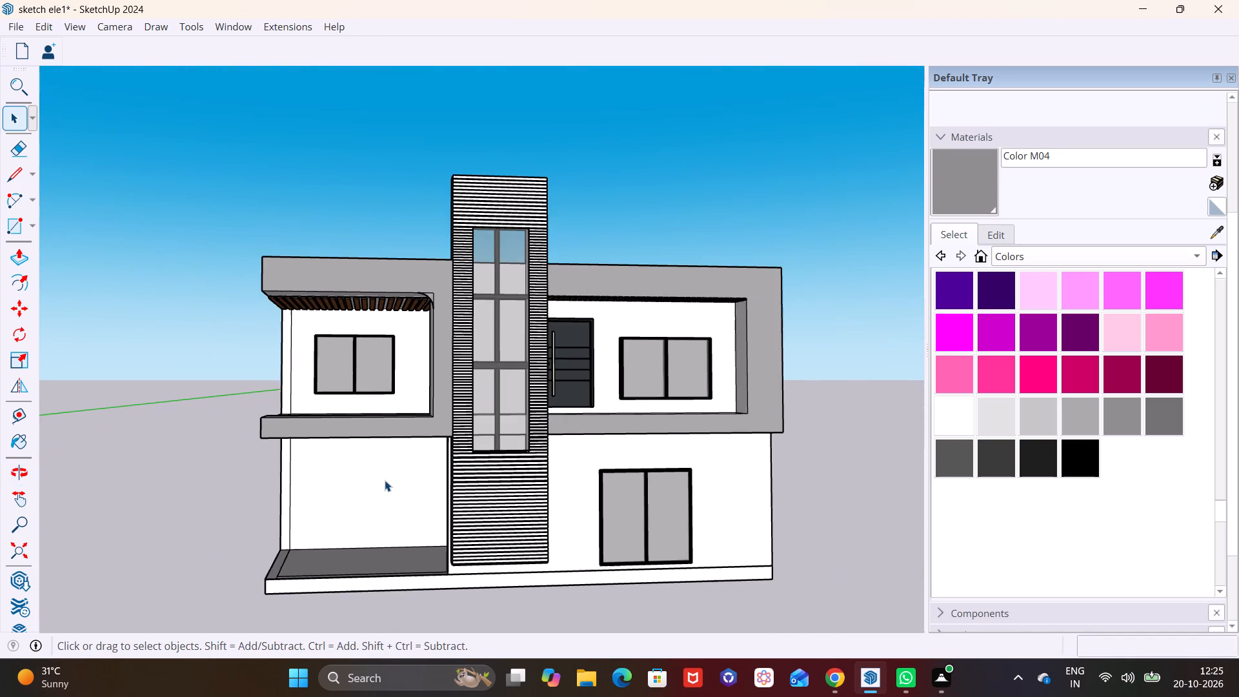
scroll(390, 491, up, 7)
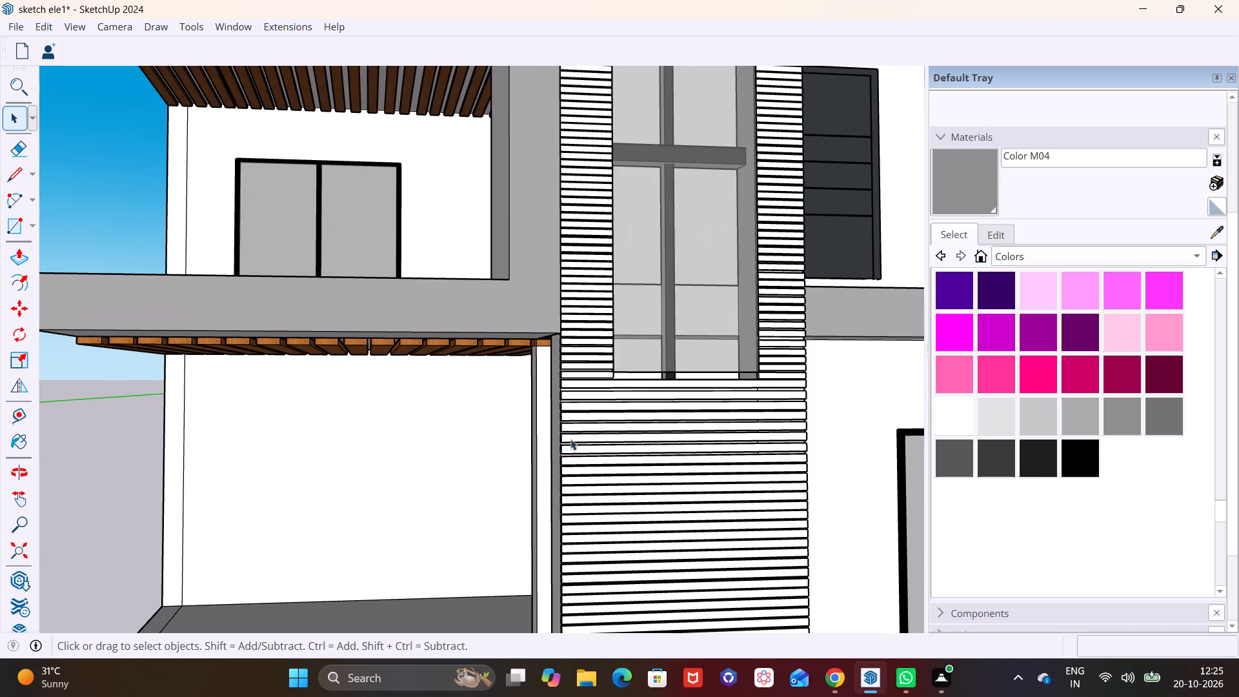
scroll(806, 338, down, 2)
click(870, 222)
key(m)
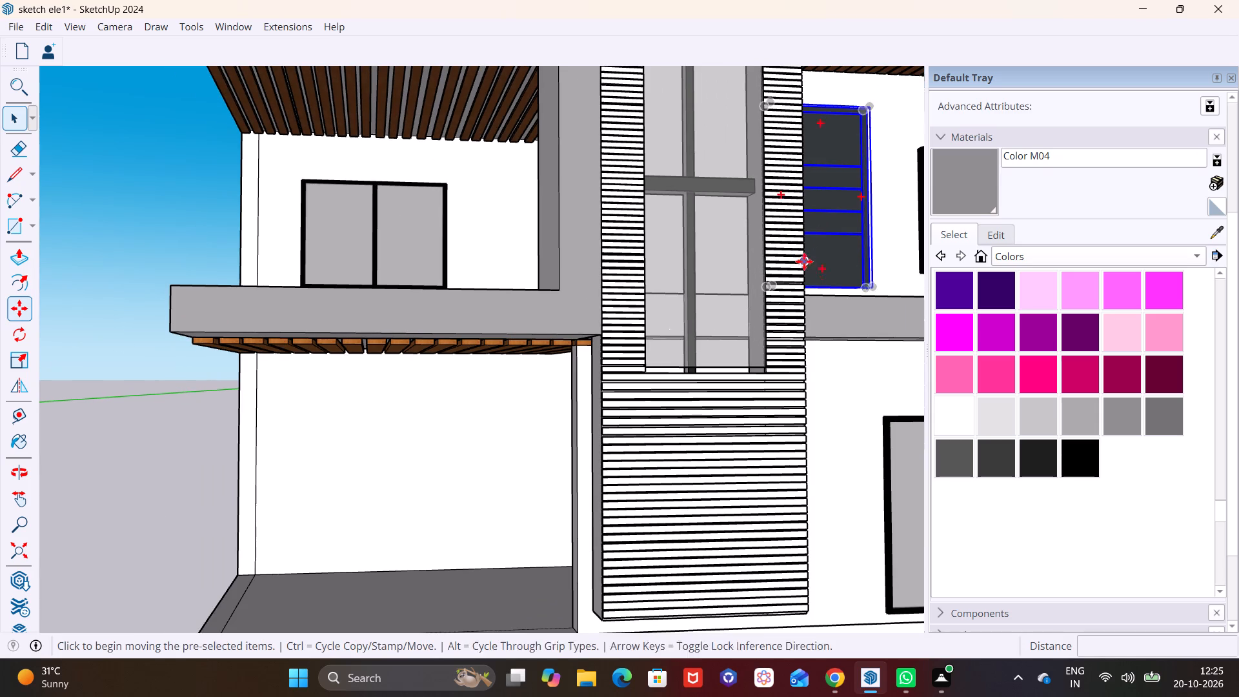
click(867, 281)
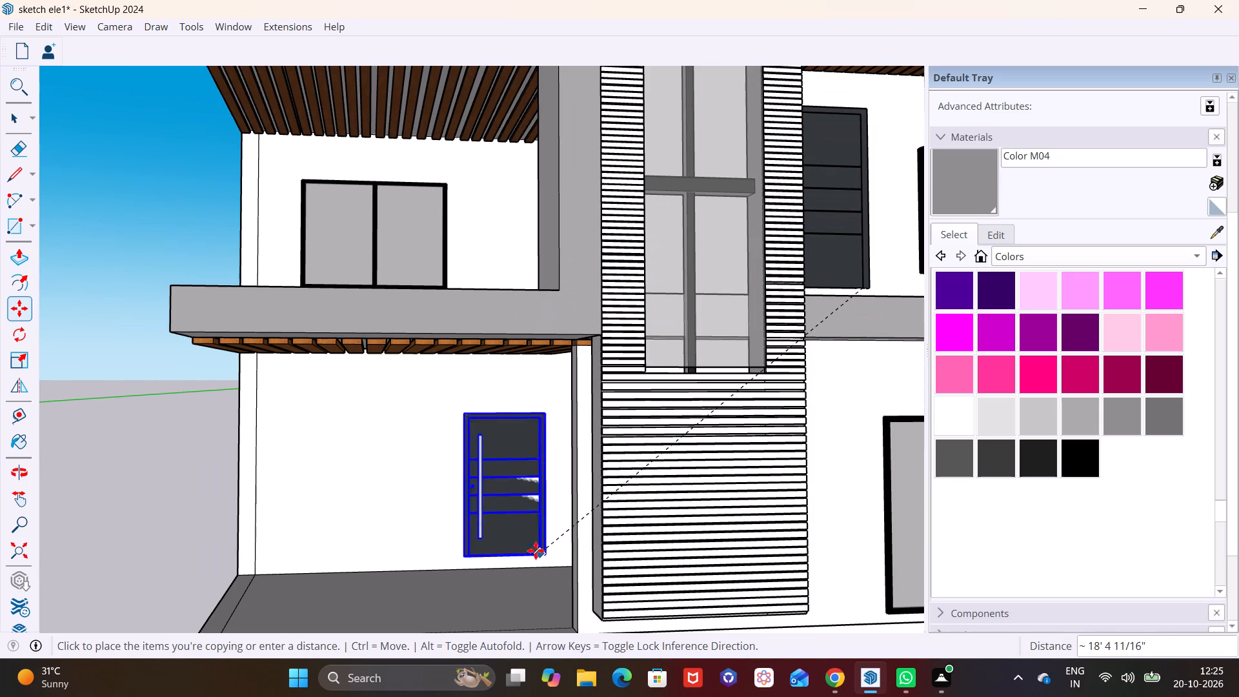
click(550, 530)
key(space)
click(515, 589)
middle_drag(500, 582, 519, 590)
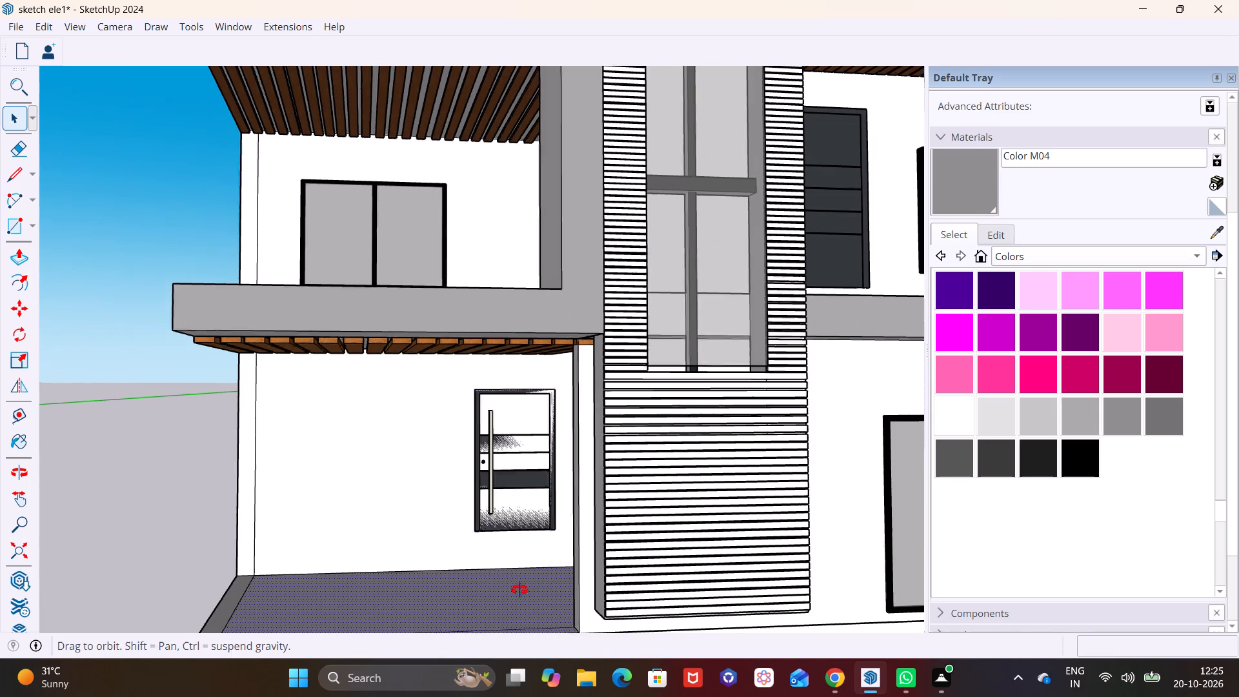
Lower the ground-floor door about 1' along the wall so its base sits nearer the porch floor.
middle_drag(519, 590, 709, 591)
scroll(427, 401, up, 6)
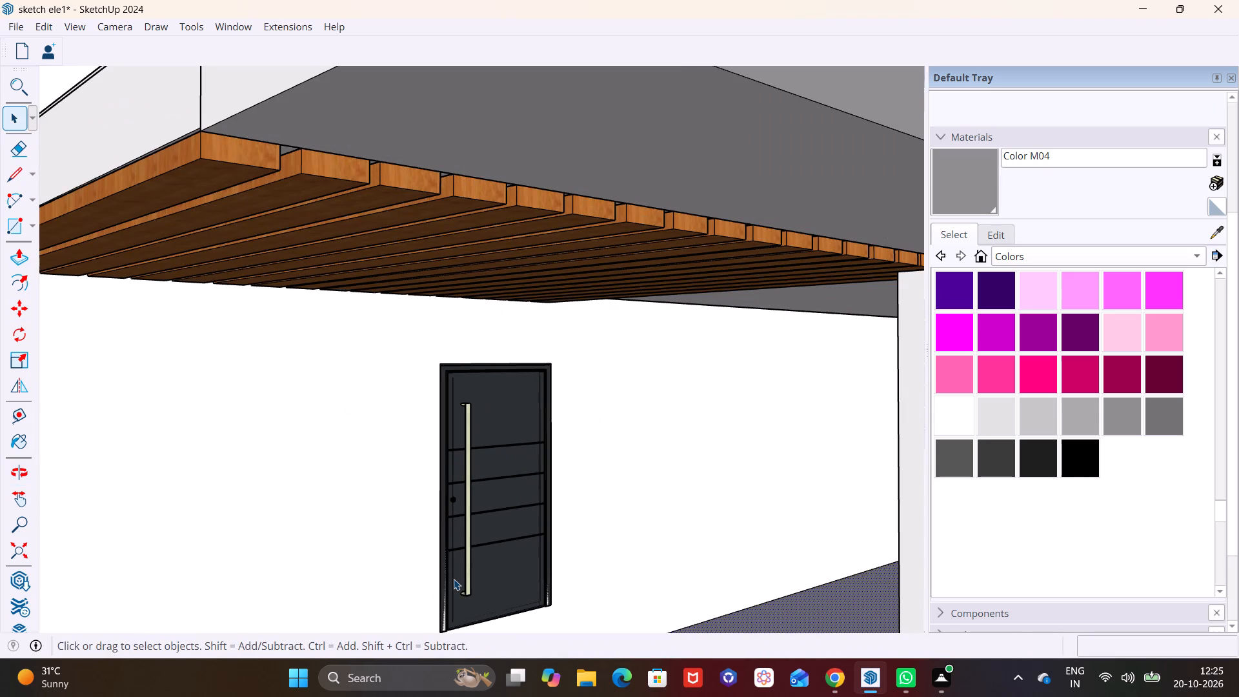
click(454, 579)
click(454, 579)
shift+middle_drag(454, 579, 426, 469)
key(m)
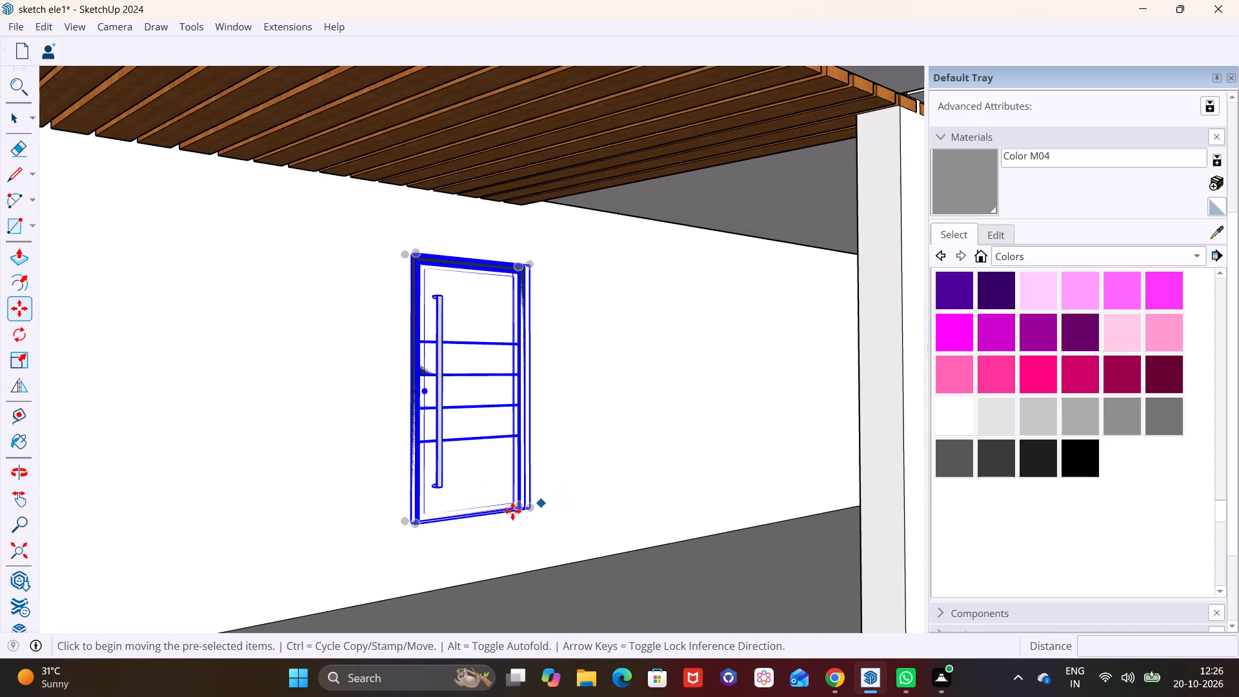
click(416, 521)
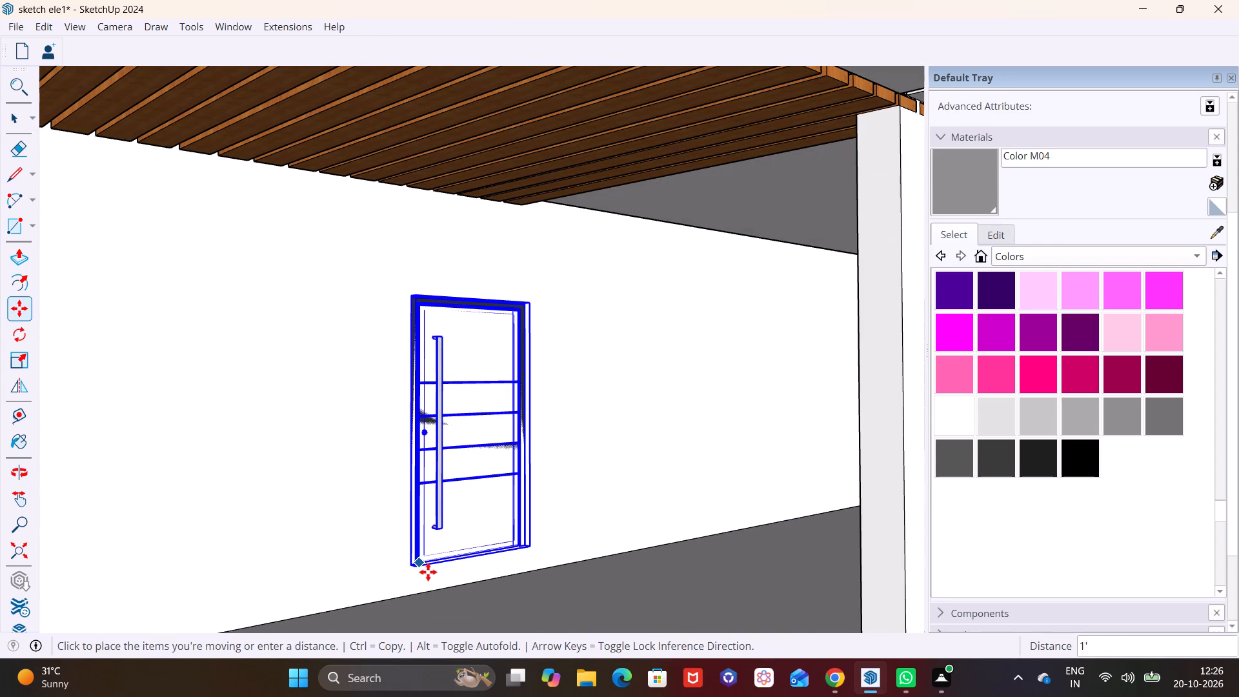
click(430, 572)
key(space)
click(527, 590)
scroll(491, 525, down, 2)
middle_drag(488, 514, 485, 513)
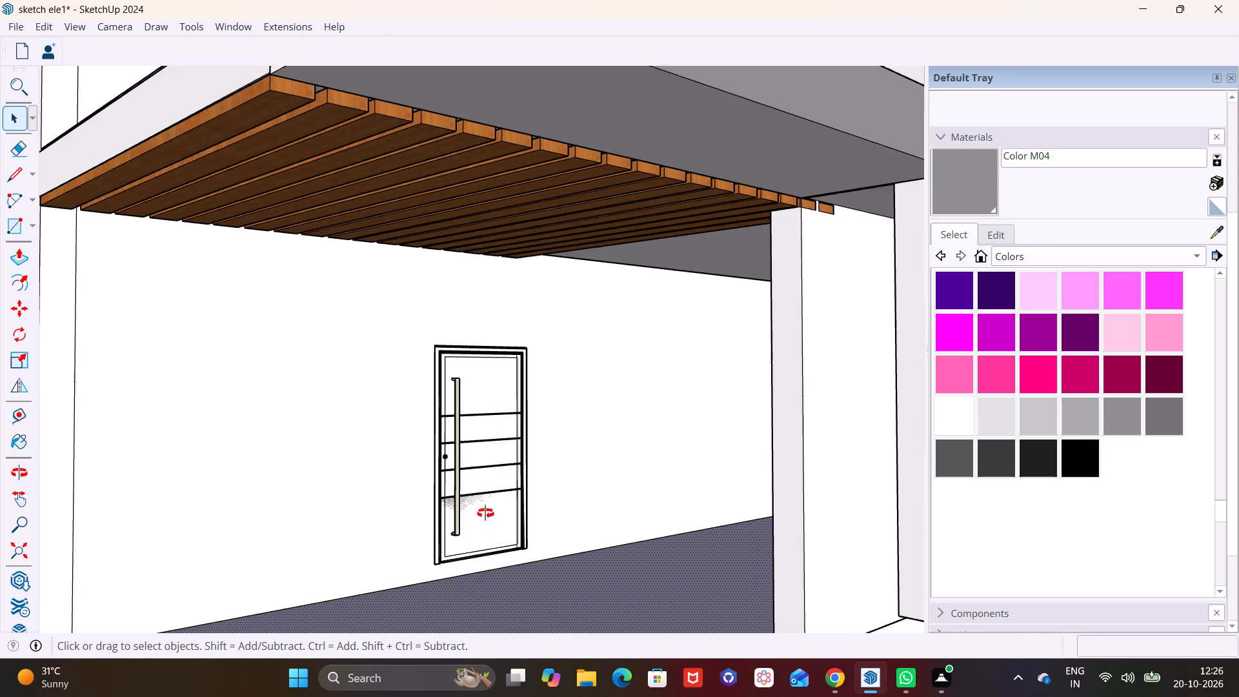
Move the ground-floor door outward so its frame and dark panel stand clear of the wall face.
middle_drag(485, 513, 596, 520)
scroll(534, 497, up, 7)
click(556, 577)
key(m)
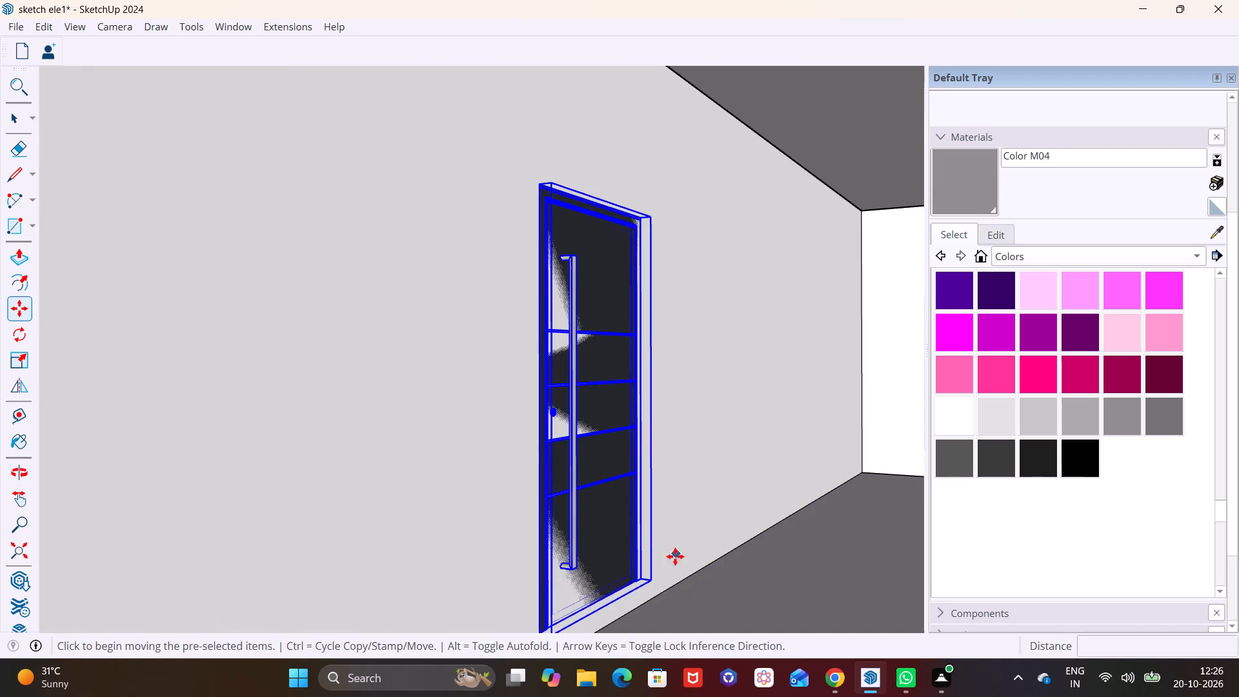
shift+middle_drag(656, 565, 630, 451)
scroll(528, 461, up, 4)
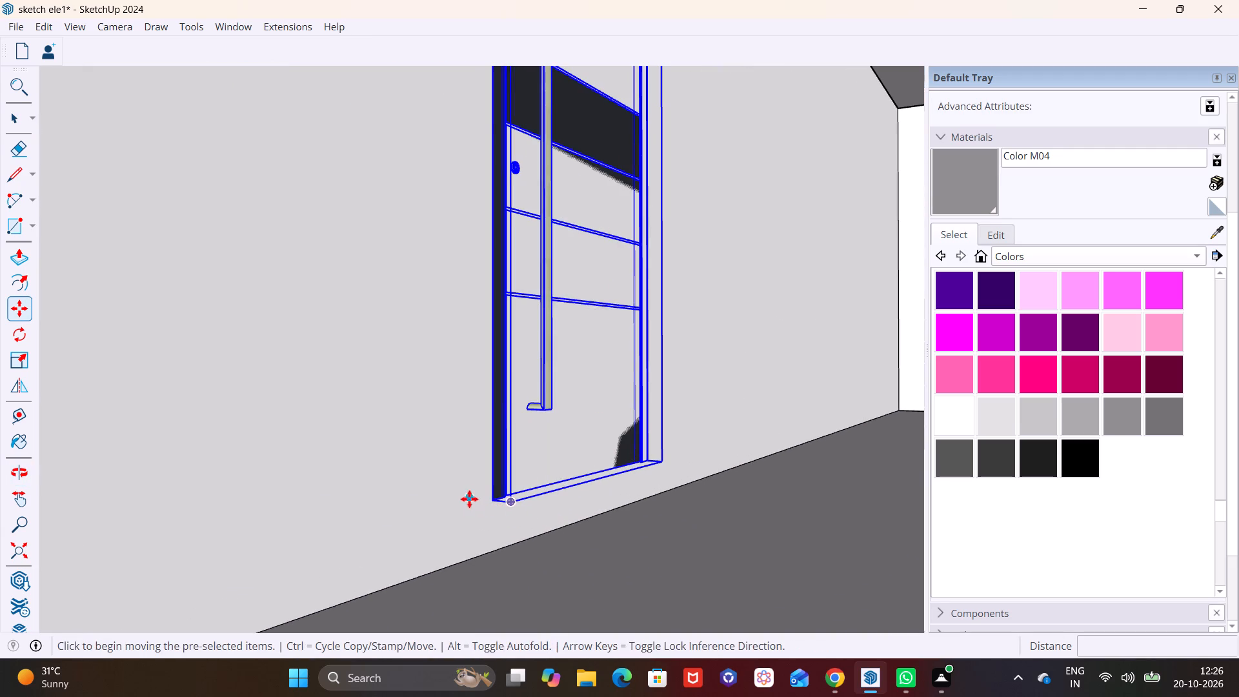
click(469, 497)
drag(492, 506, 552, 578)
key(space)
click(678, 580)
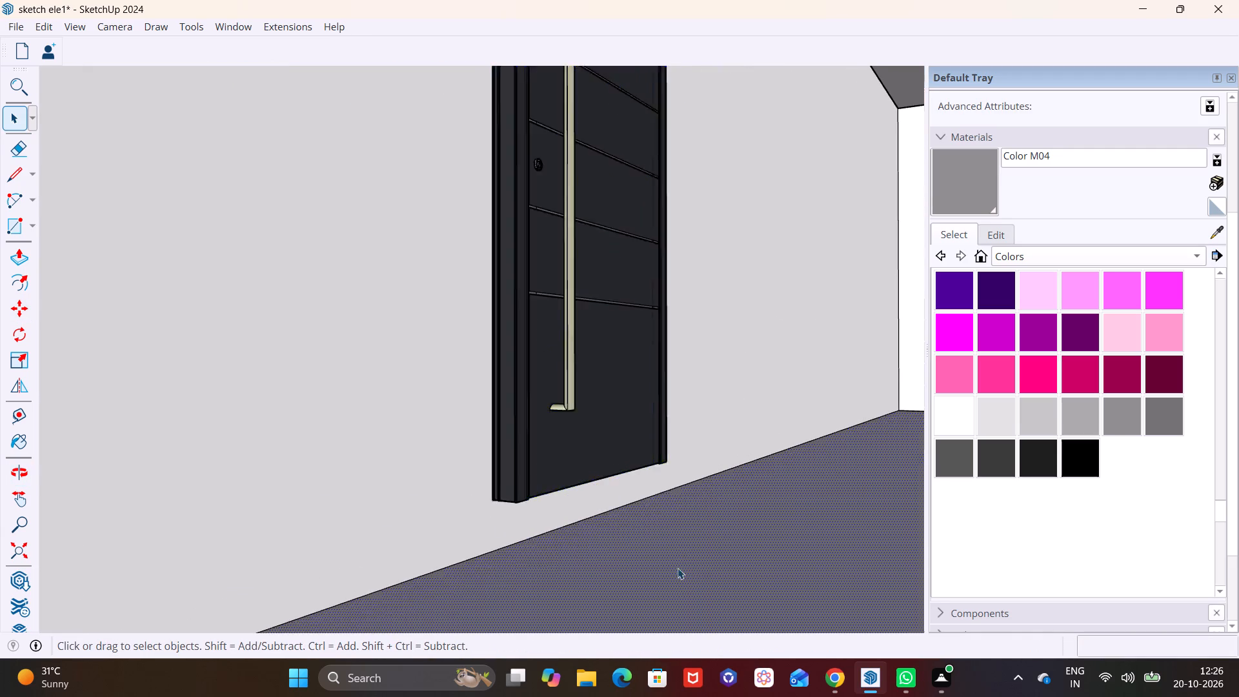
scroll(678, 553, down, 12)
middle_drag(672, 541, 456, 549)
scroll(450, 510, down, 6)
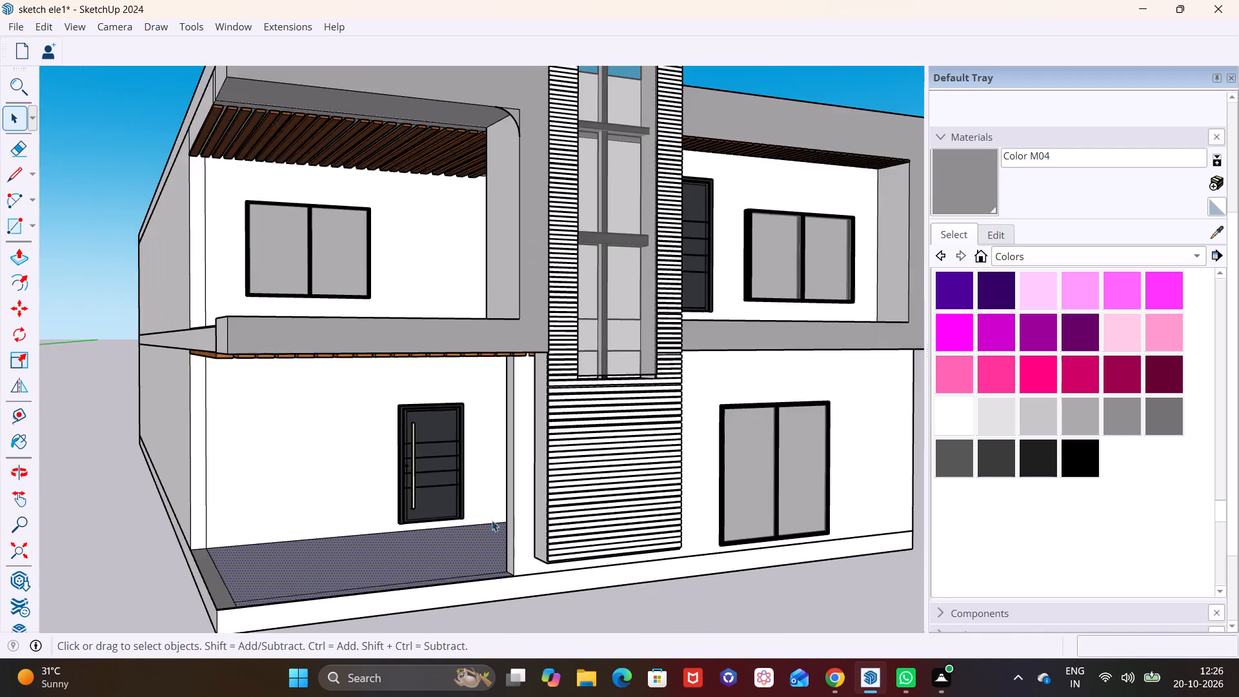
Examine the whole front elevation, checking the doors, windows, striped tower and upper roof band.
scroll(492, 520, down, 2)
middle_drag(492, 521, 406, 540)
shift+middle_drag(412, 537, 478, 504)
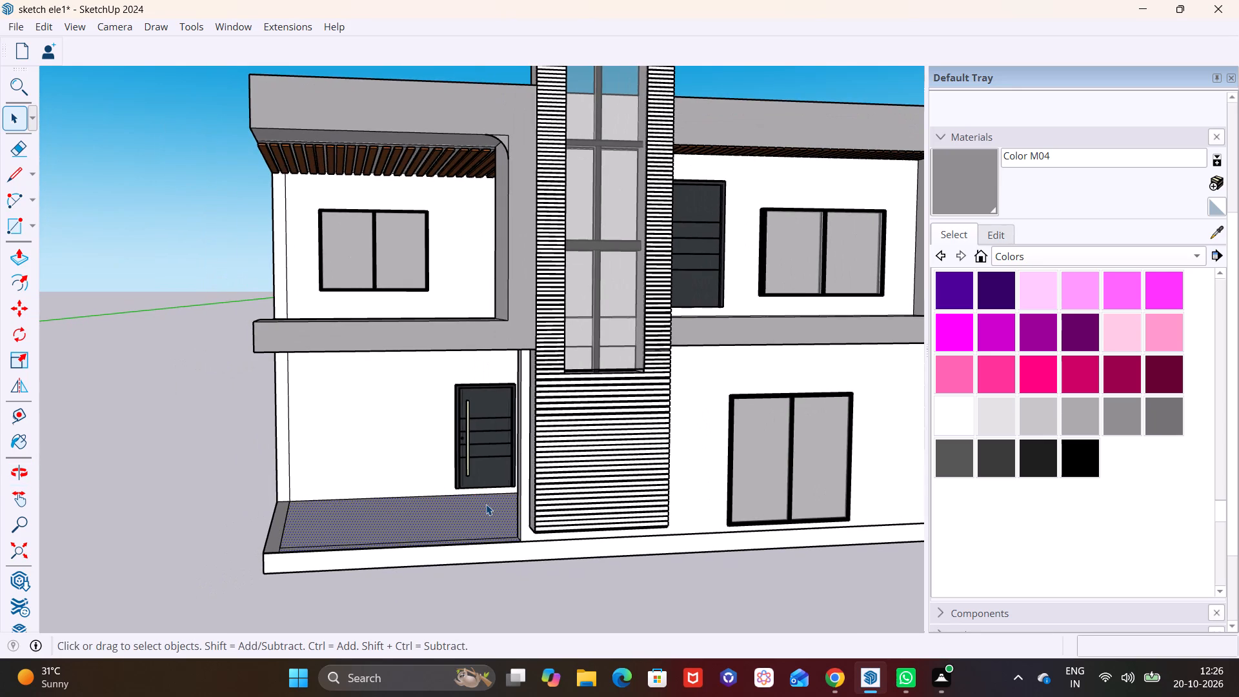
shift+middle_drag(483, 505, 473, 565)
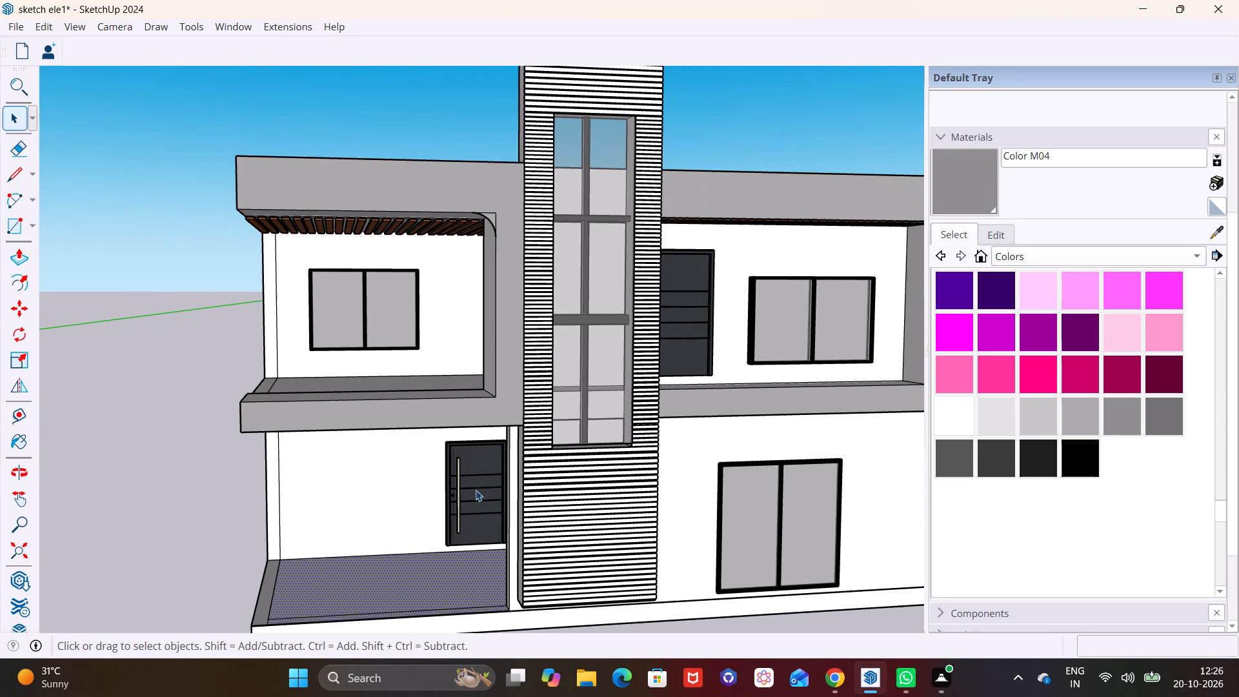
shift+middle_drag(476, 490, 479, 554)
scroll(474, 550, down, 2)
shift+middle_drag(474, 564, 394, 502)
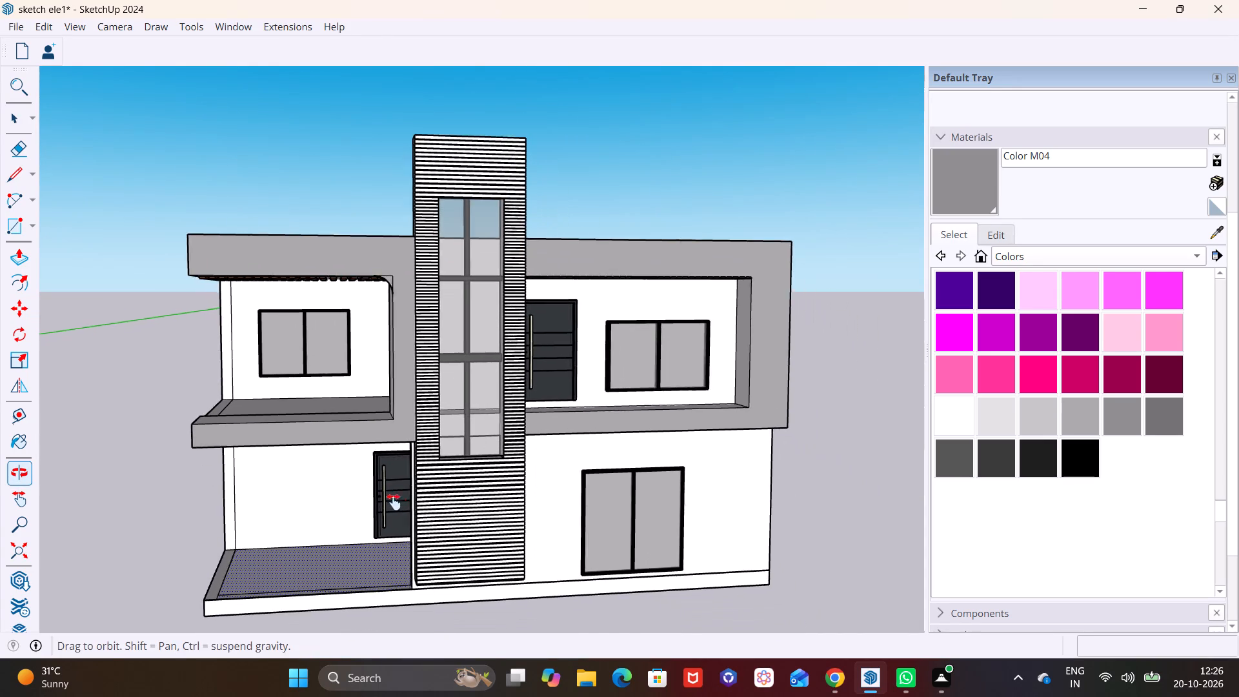
shift+middle_drag(394, 502, 394, 500)
middle_drag(509, 500, 456, 504)
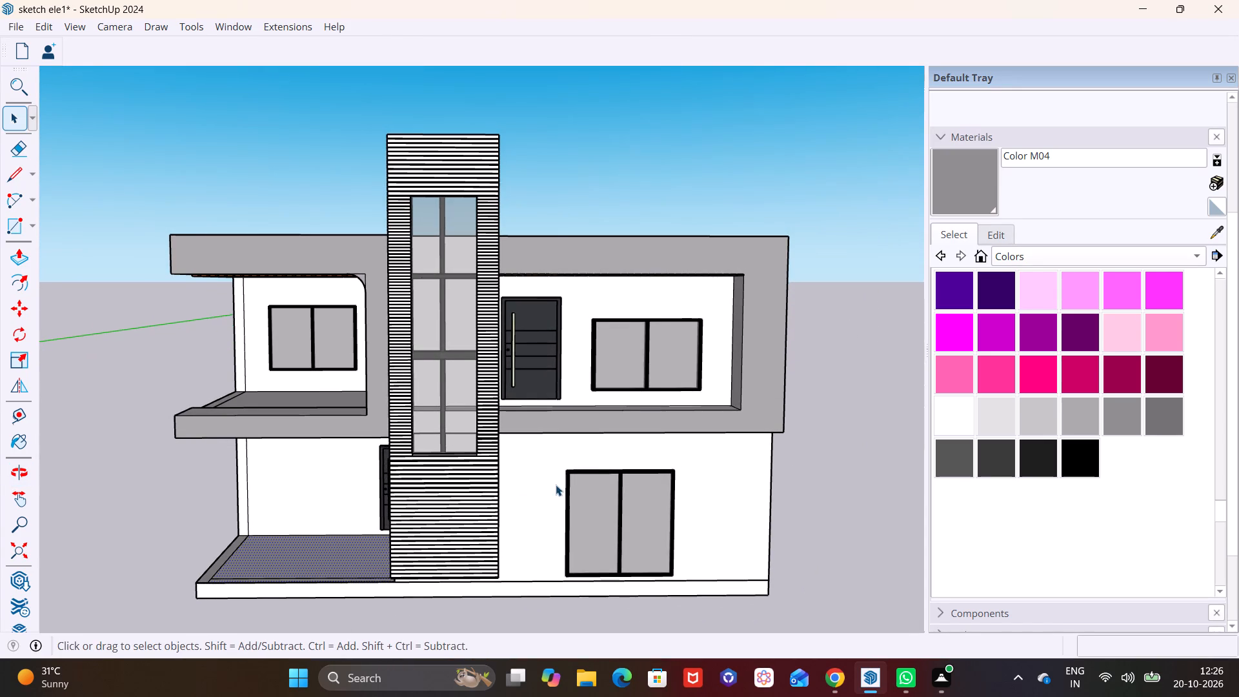
scroll(564, 481, down, 2)
middle_drag(559, 490, 556, 510)
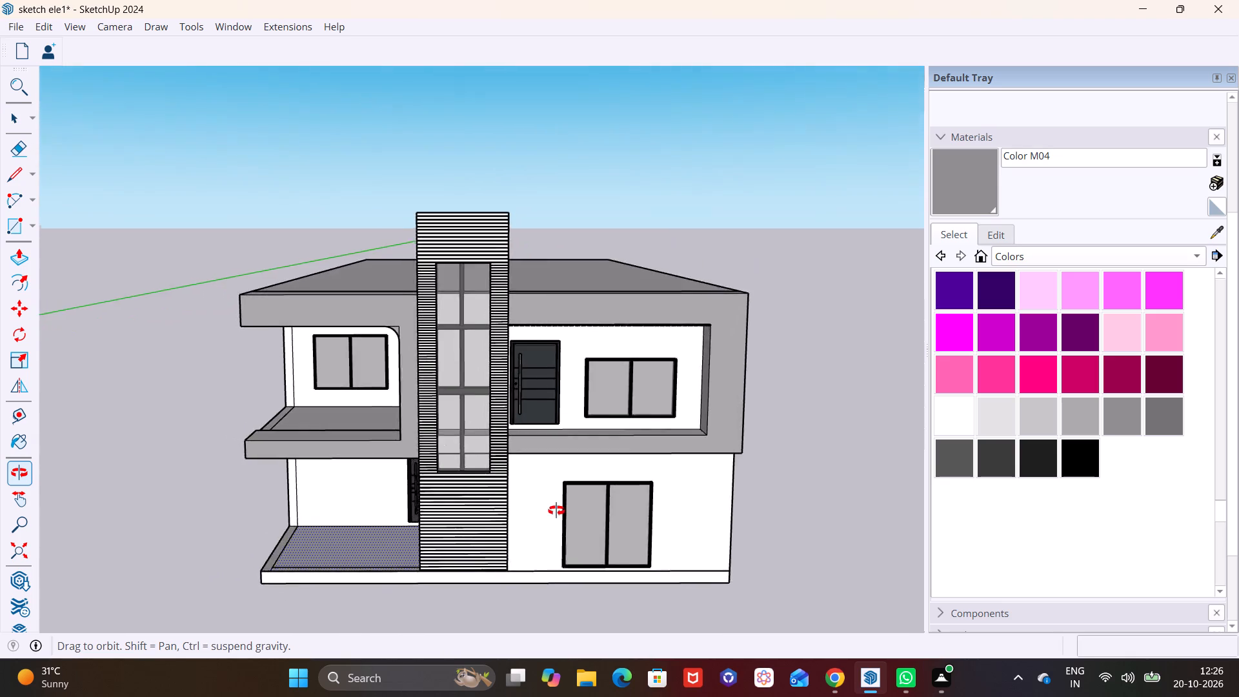
middle_drag(556, 510, 605, 485)
shift+middle_drag(558, 459, 490, 605)
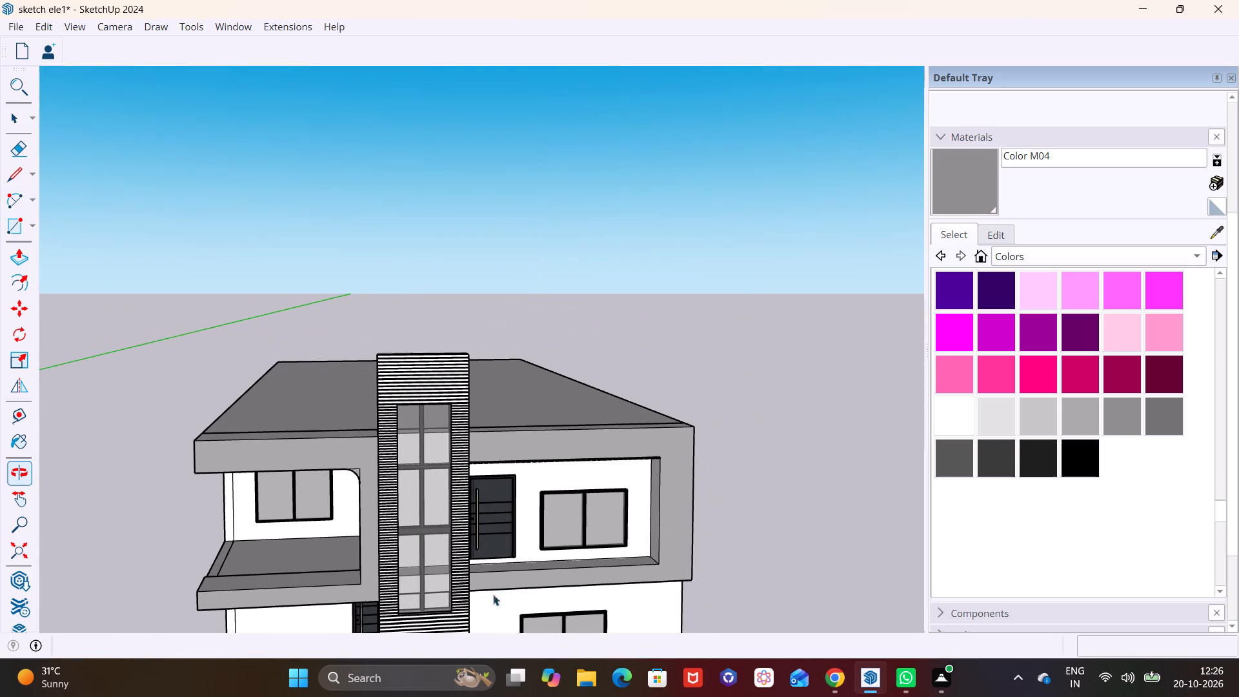
shift+middle_drag(668, 472, 567, 443)
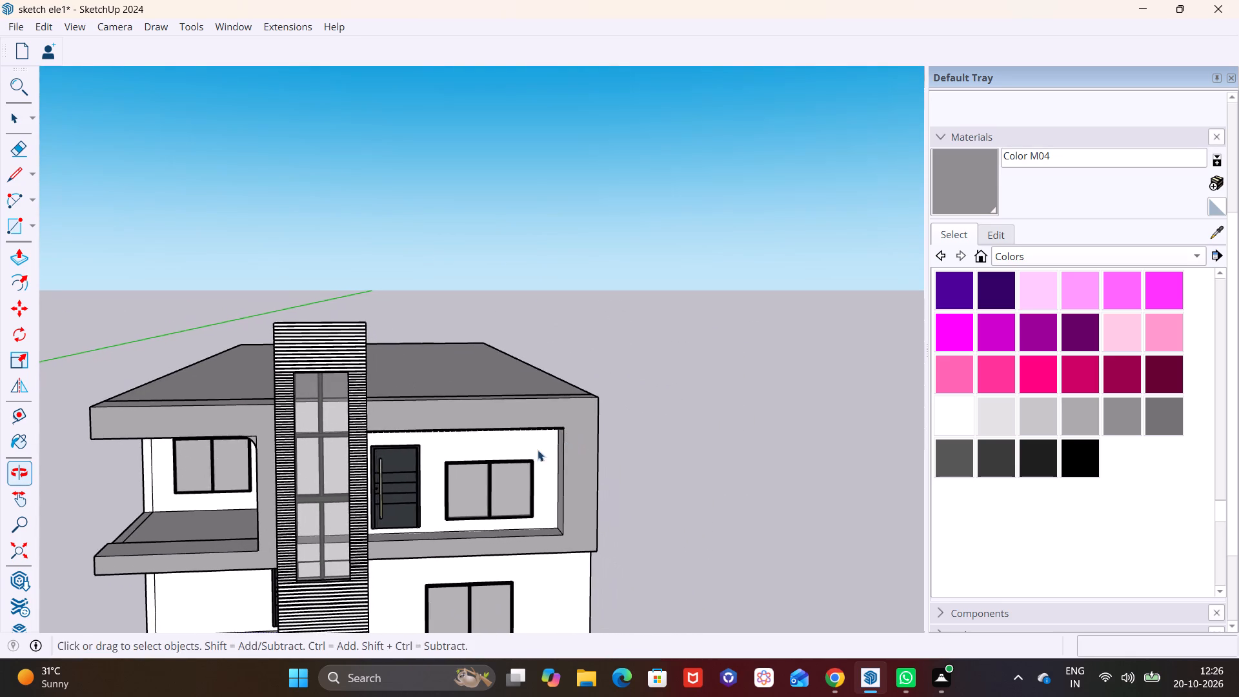
middle_drag(556, 474, 498, 453)
scroll(541, 458, up, 2)
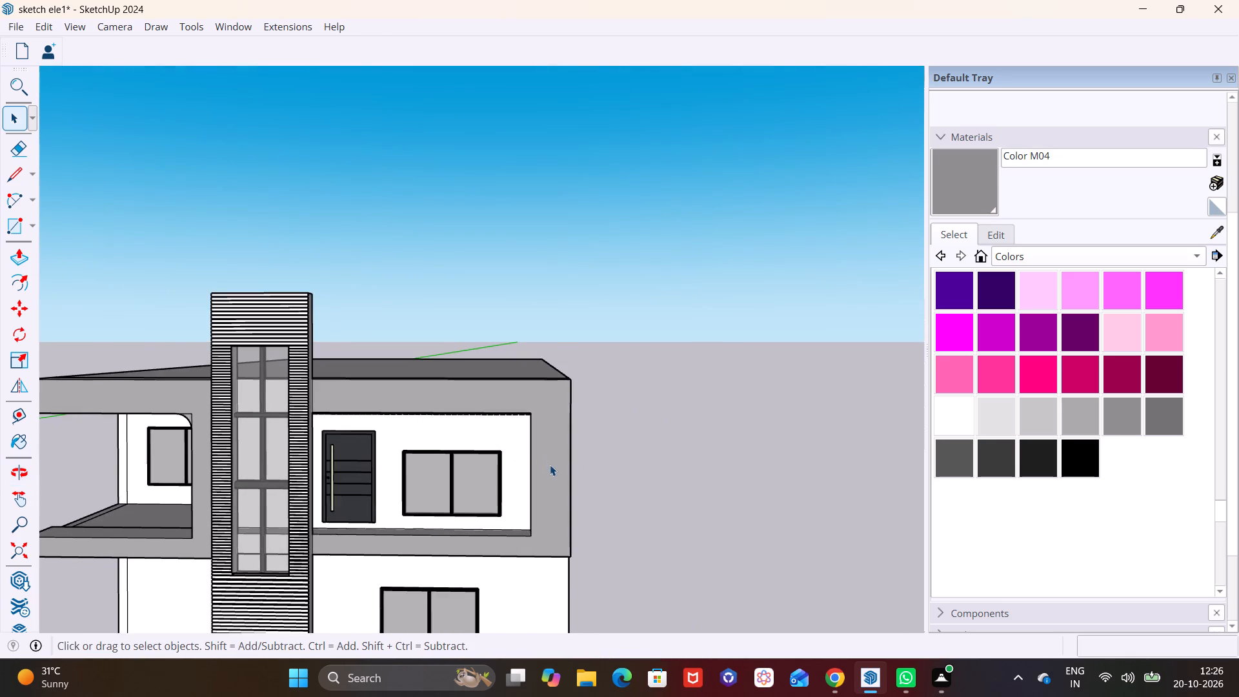
scroll(550, 465, up, 2)
middle_drag(550, 467, 543, 465)
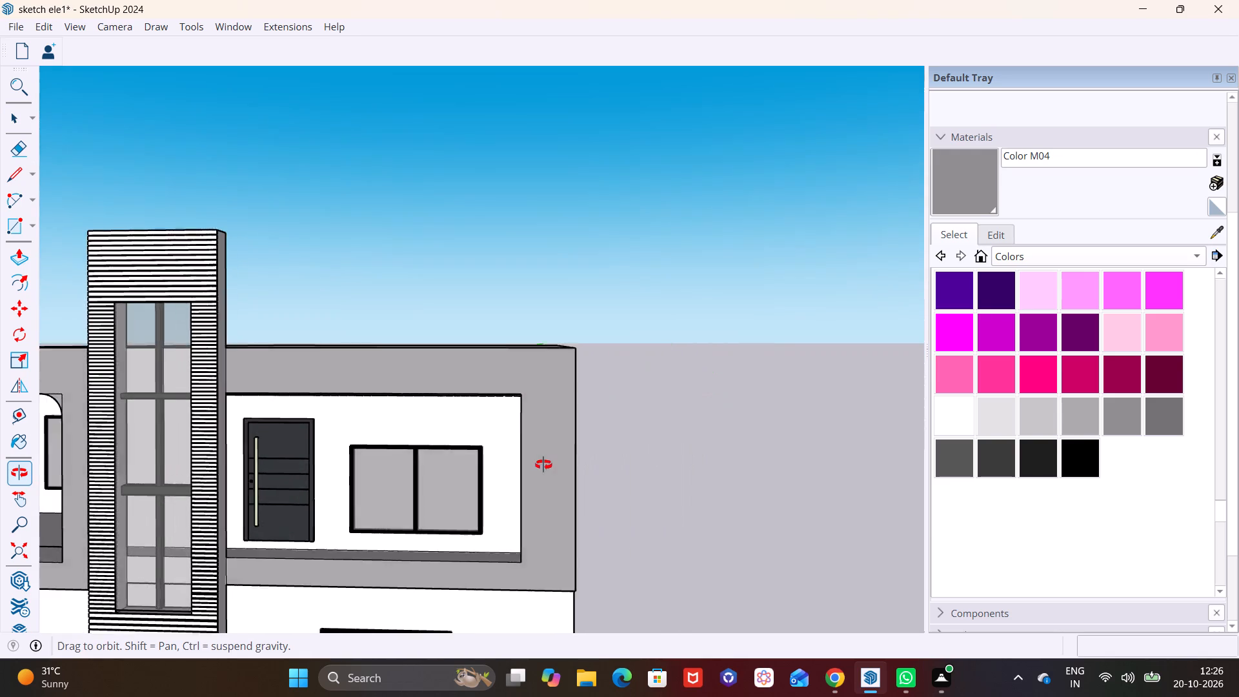
middle_drag(543, 465, 552, 458)
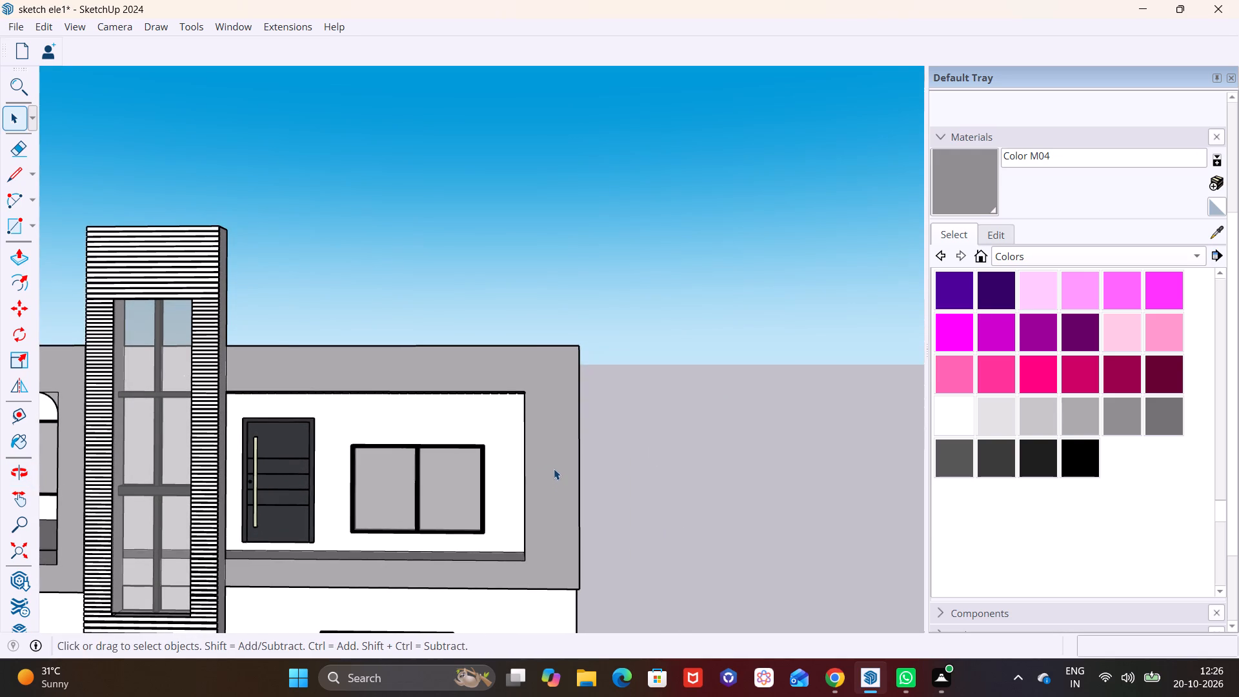
shift+middle_drag(545, 450, 557, 476)
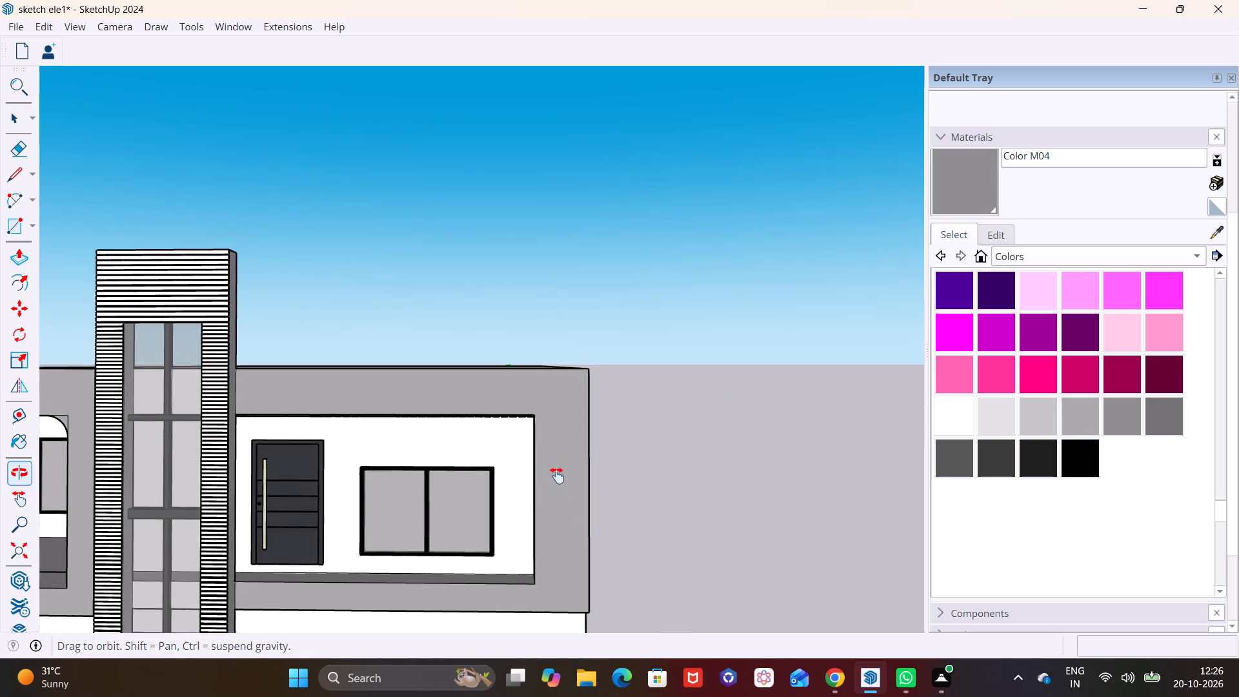
Draw an upright rectangle about 3' 9" by 1' 1" on the front roof edge, starting against the striped tower.
shift+middle_drag(557, 476, 629, 580)
scroll(494, 459, up, 4)
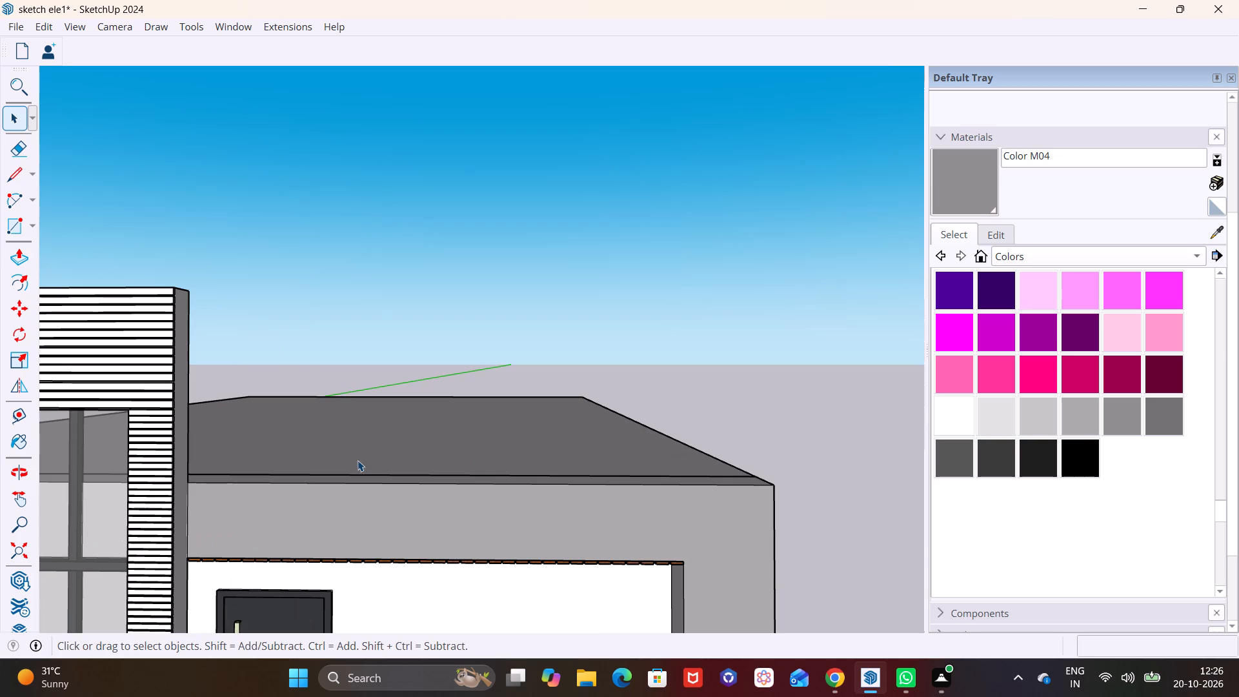
scroll(358, 460, down, 1)
middle_drag(363, 443, 357, 398)
click(33, 222)
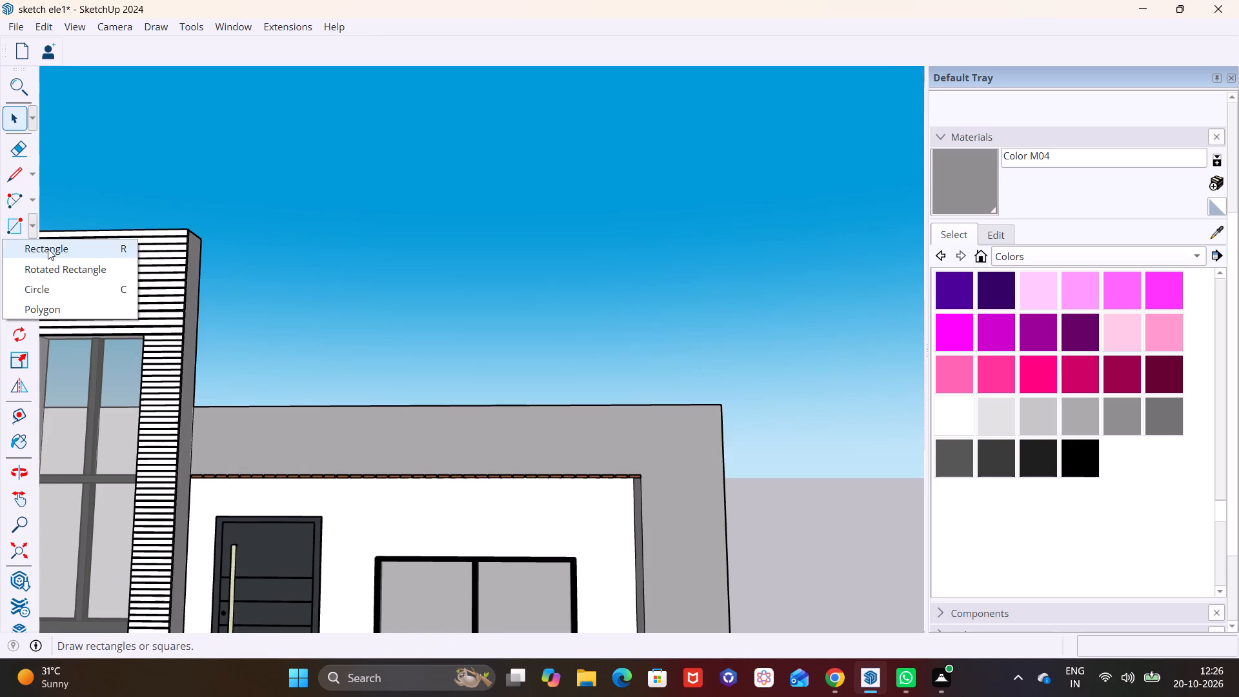
click(48, 248)
click(199, 404)
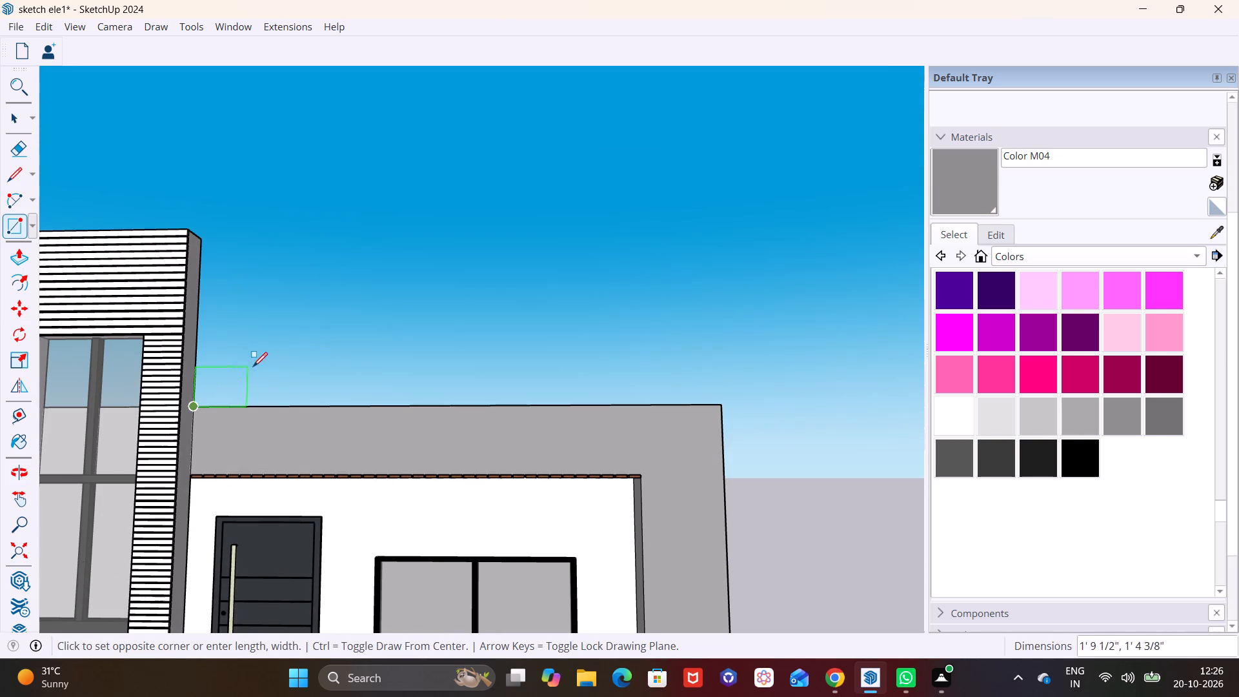
click(307, 374)
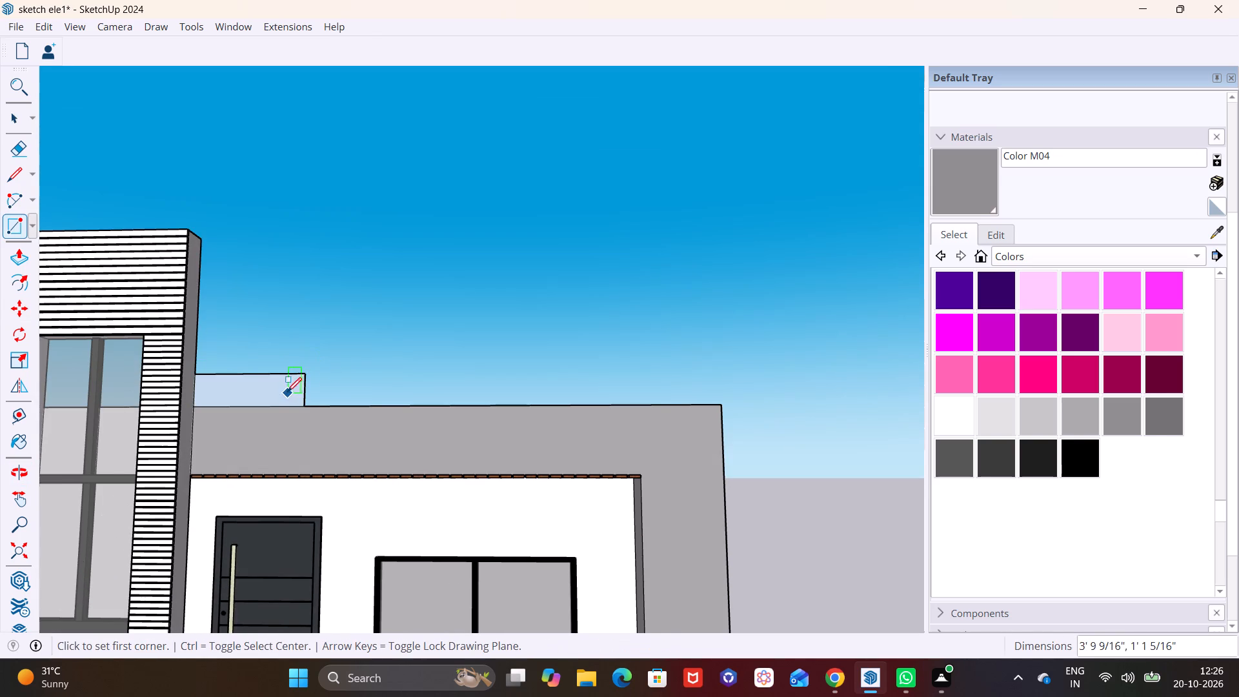
key(space)
Push/Pull the small upright rectangle beside the striped tower into a thin block on the roof edge.
middle_drag(319, 392, 147, 516)
shift+middle_drag(117, 508, 299, 445)
scroll(283, 452, up, 7)
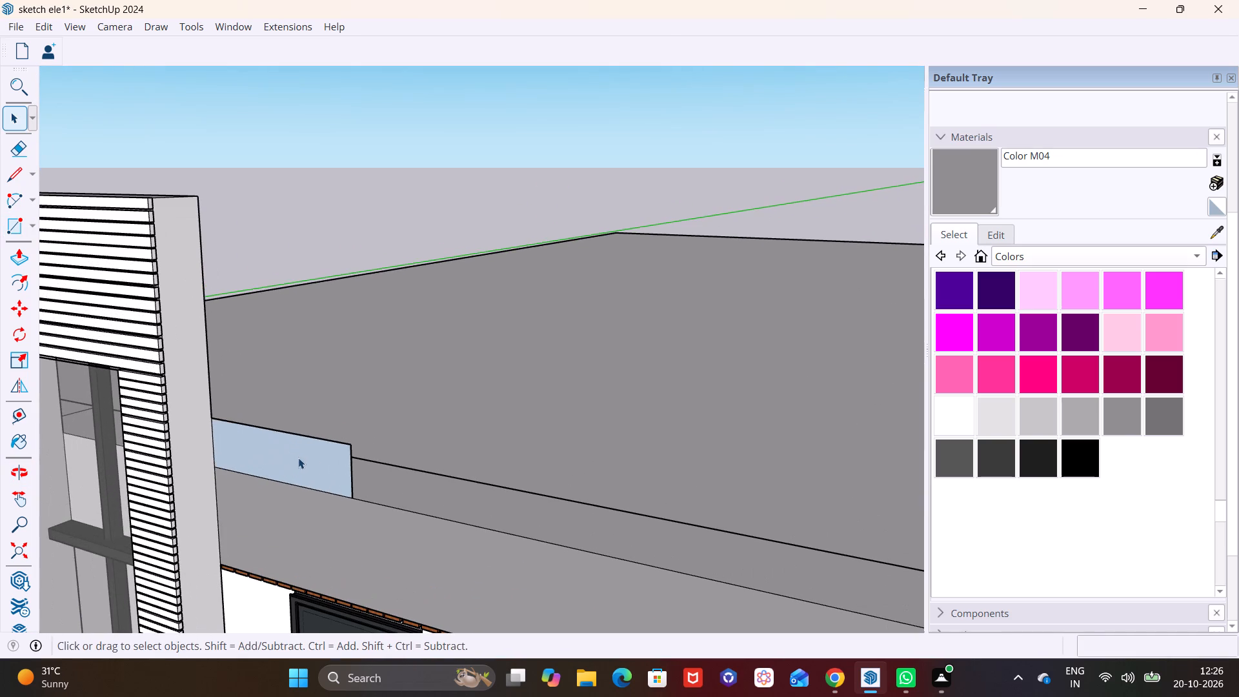
click(301, 458)
middle_drag(418, 425, 355, 436)
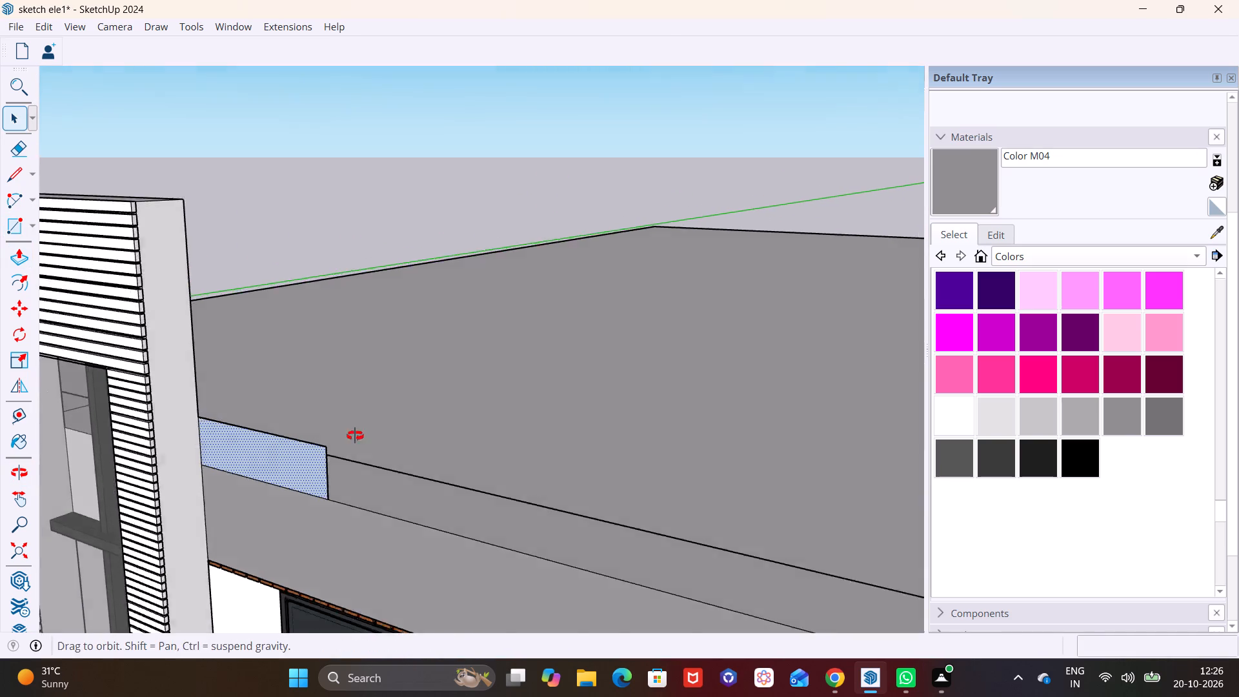
middle_drag(355, 436, 194, 451)
scroll(170, 378, up, 3)
middle_drag(347, 521, 172, 536)
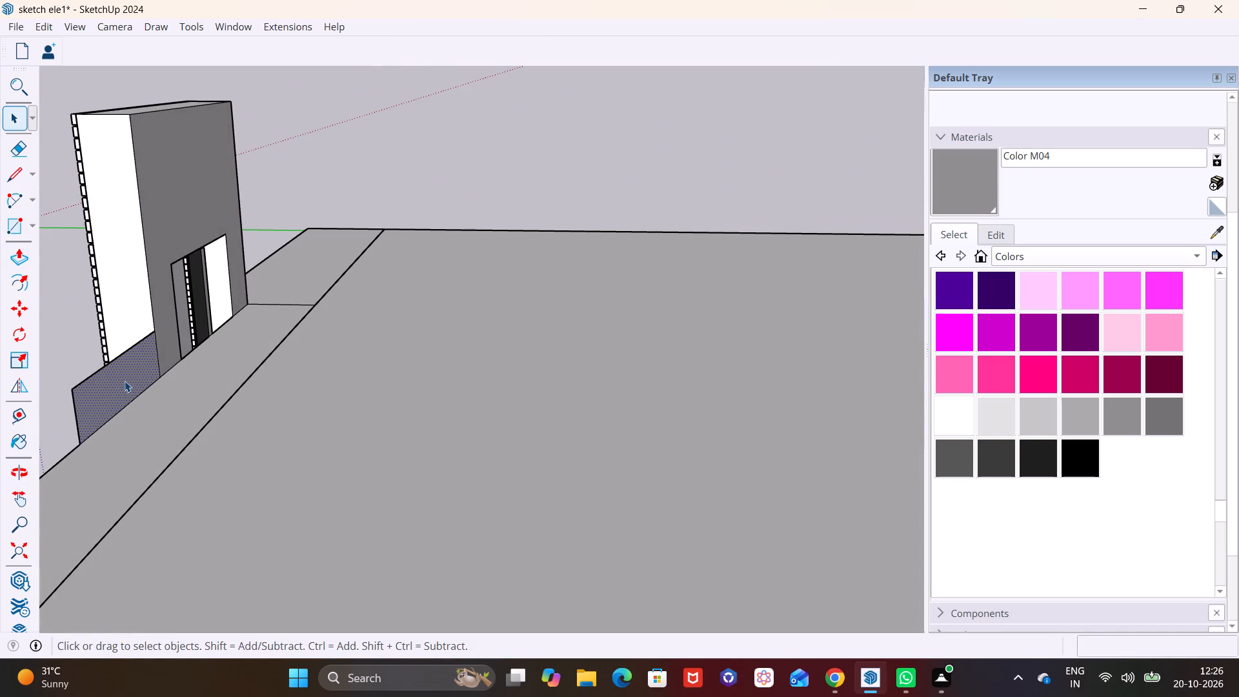
click(125, 381)
click(32, 255)
click(137, 375)
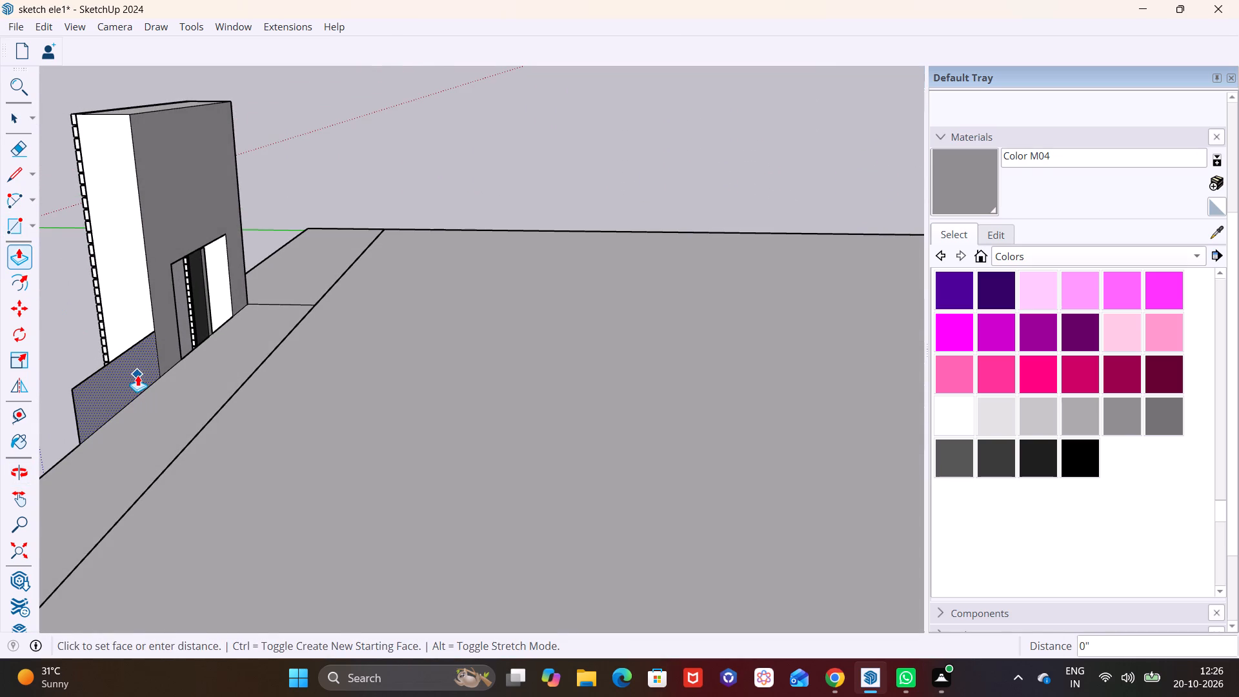
click(158, 377)
key(space)
click(196, 437)
Draw a second upright rectangle on the front roof edge, starting from the outer corner opposite the striped tower.
scroll(197, 441, down, 3)
middle_drag(199, 463, 584, 472)
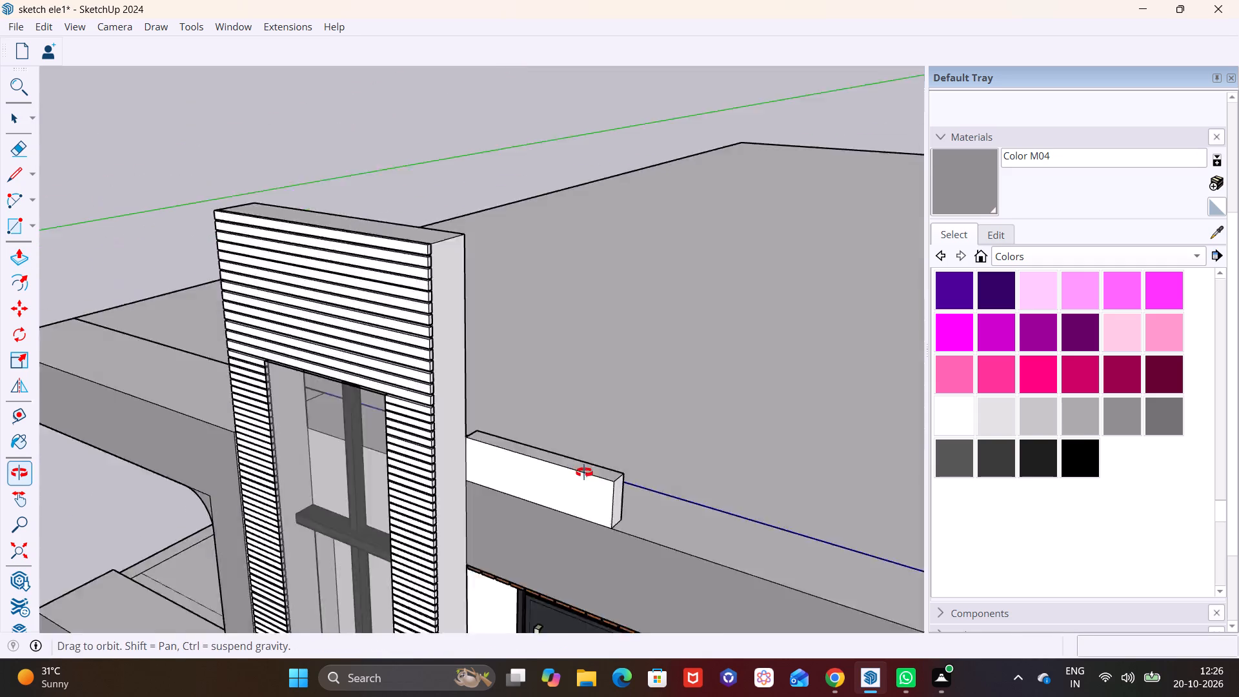
middle_drag(584, 472, 741, 449)
shift+middle_drag(747, 441, 376, 441)
middle_drag(475, 450, 539, 394)
shift+middle_drag(539, 394, 398, 392)
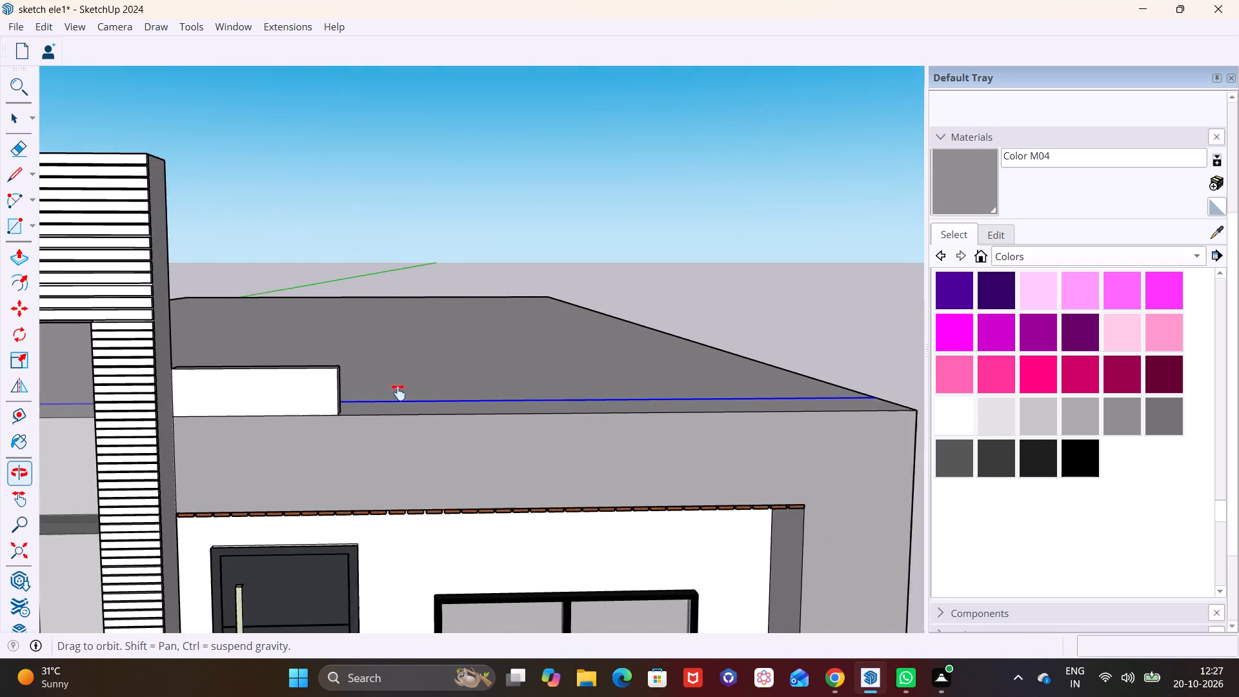
shift+middle_drag(398, 392, 335, 407)
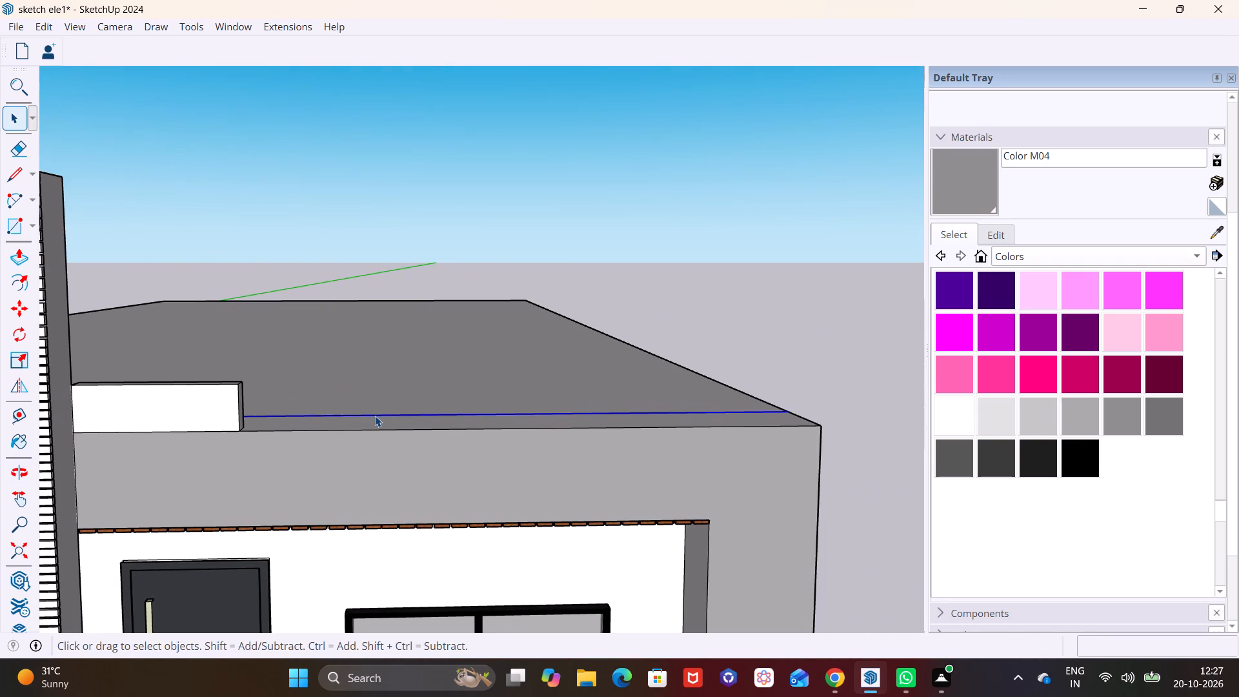
click(30, 233)
click(39, 251)
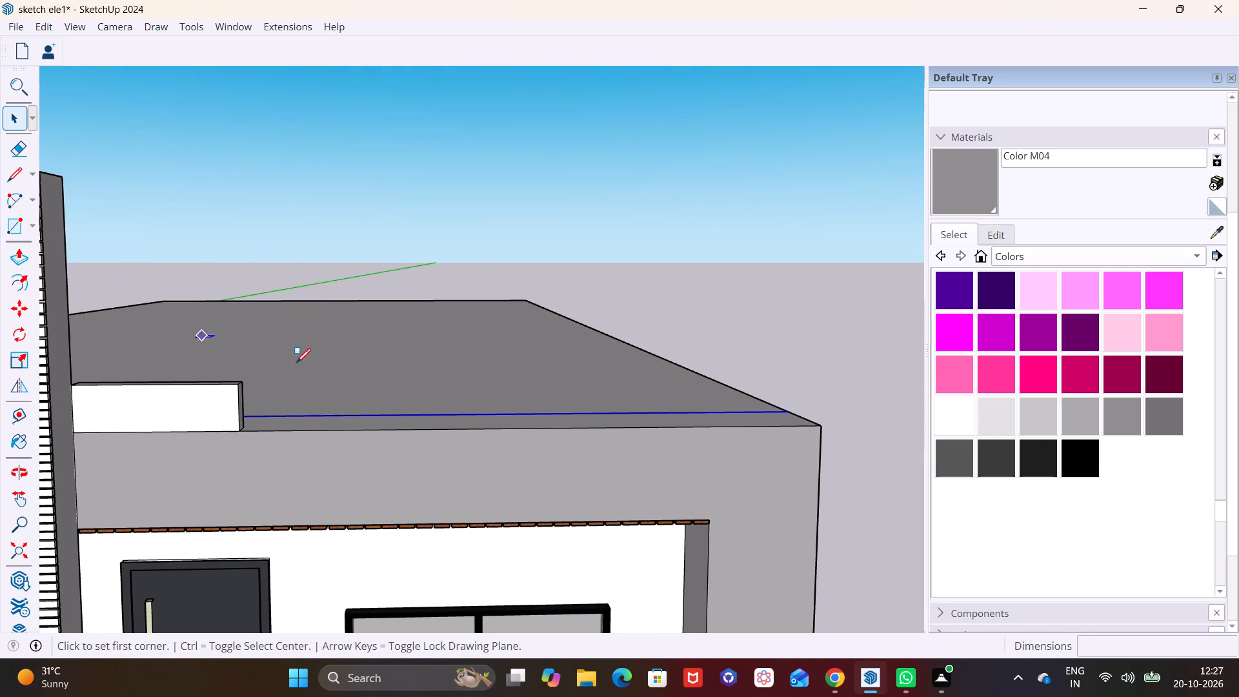
click(818, 423)
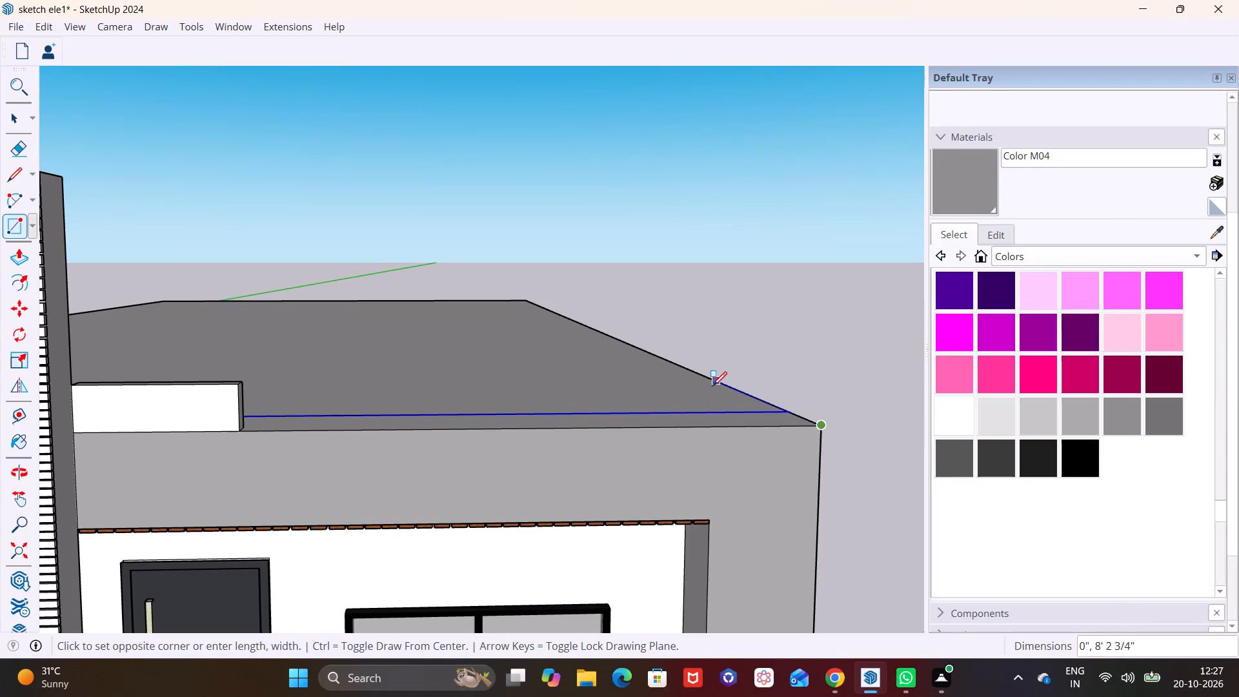
middle_drag(647, 387, 578, 367)
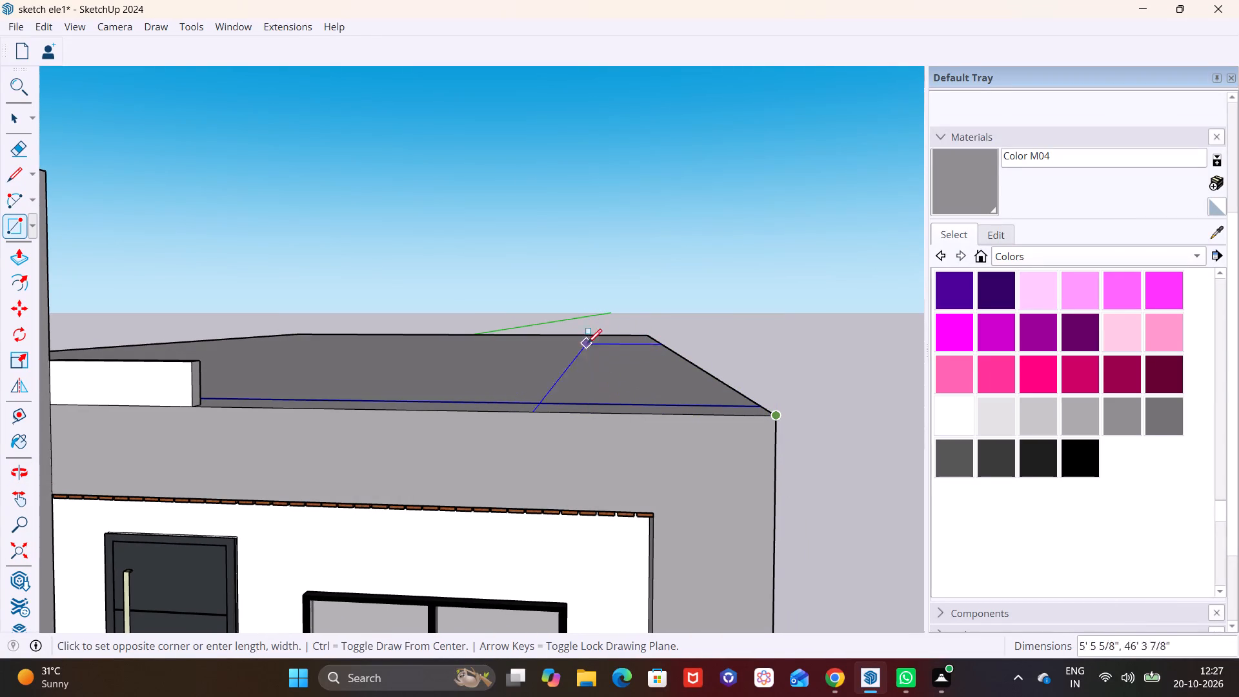
click(585, 319)
key(space)
middle_drag(776, 381, 619, 470)
scroll(776, 381, down, 1)
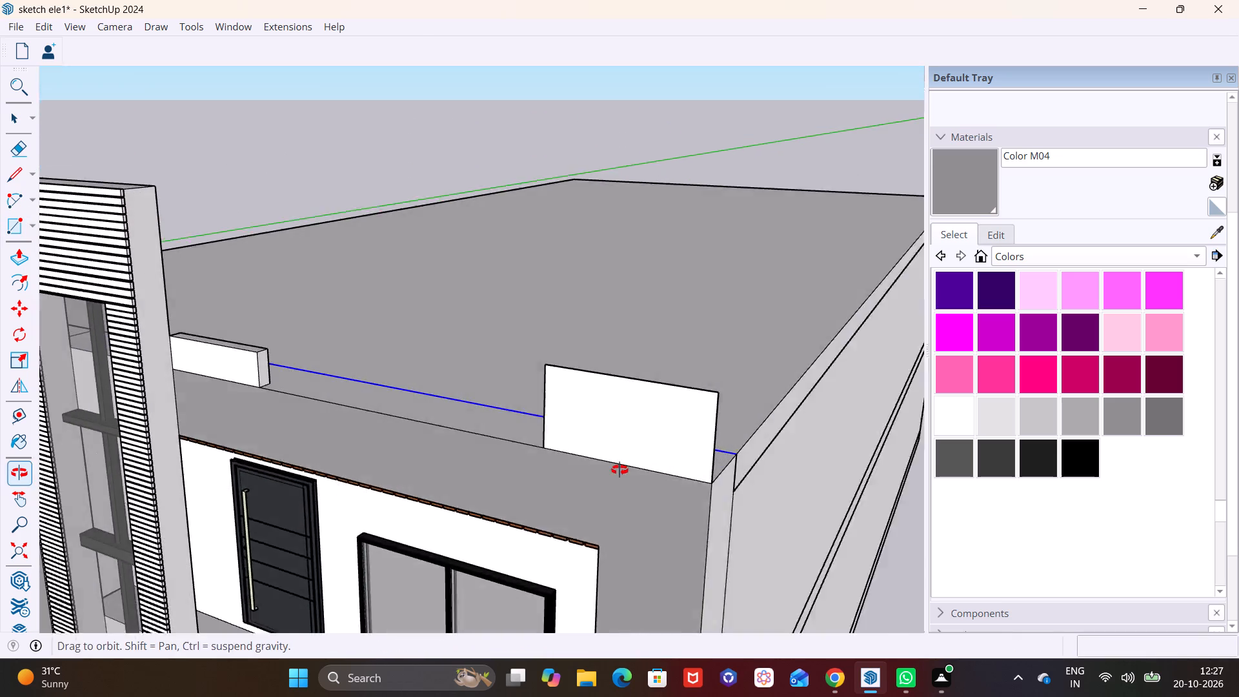
middle_drag(619, 470, 600, 481)
scroll(643, 468, down, 3)
middle_drag(666, 475, 324, 478)
key(space)
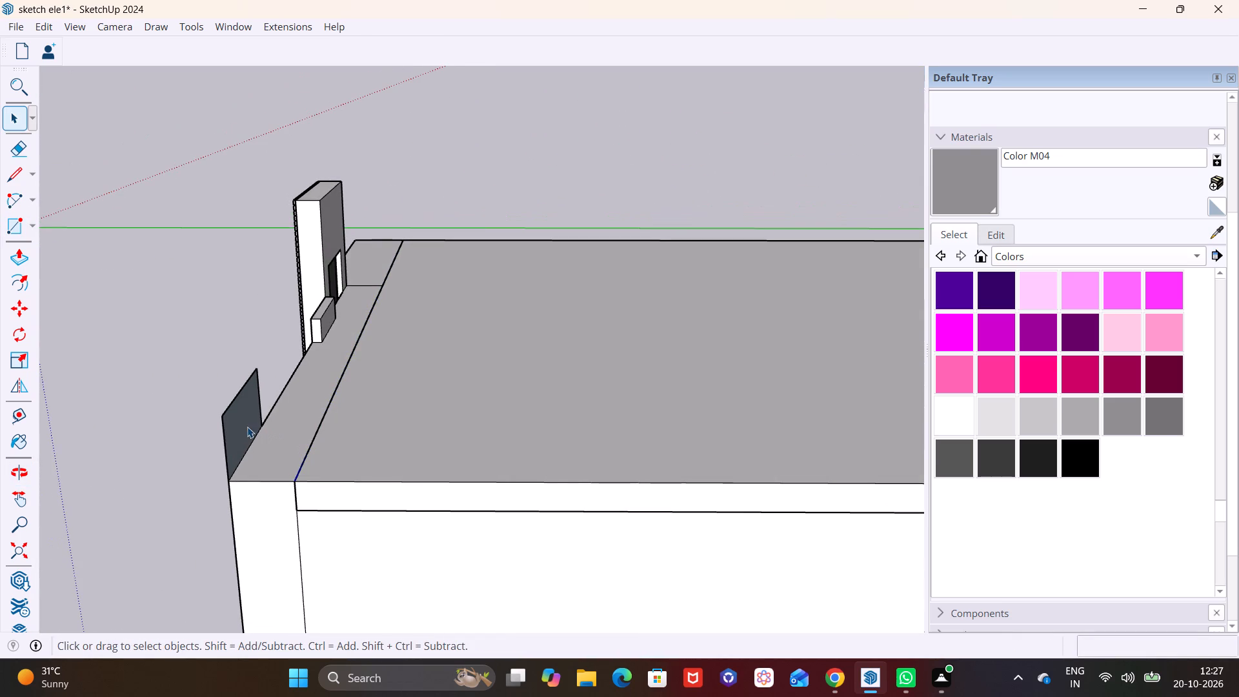
Push/Pull the second upright rectangle at the outer roof corner 5 5/16" inward, matching the thickness of the block beside the tower.
click(247, 427)
click(25, 260)
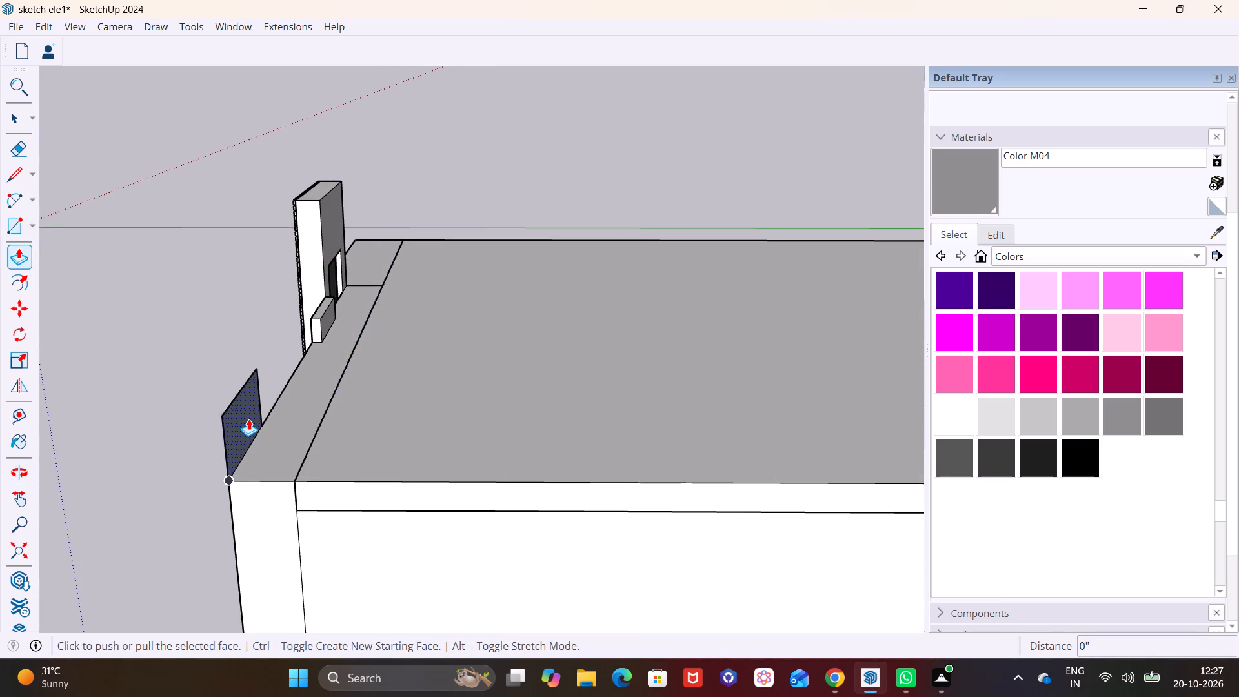
click(247, 418)
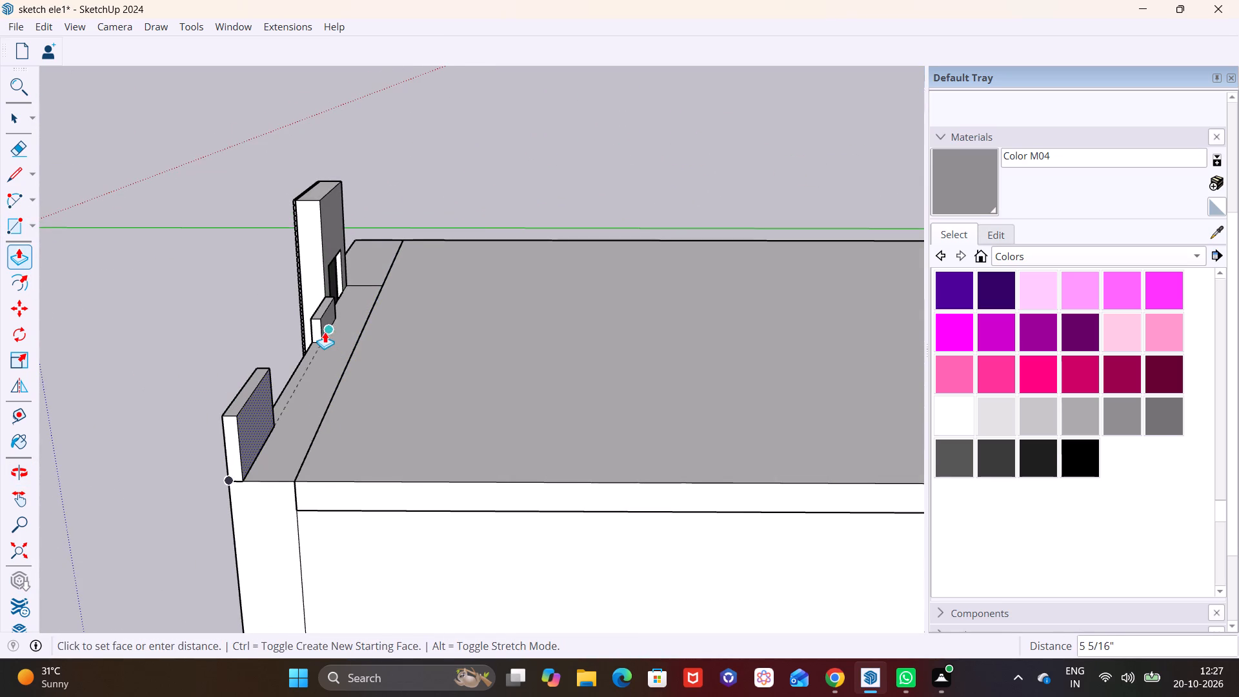
click(325, 332)
key(space)
Lower the corner block's top face to the height of the block beside the striped tower.
click(247, 391)
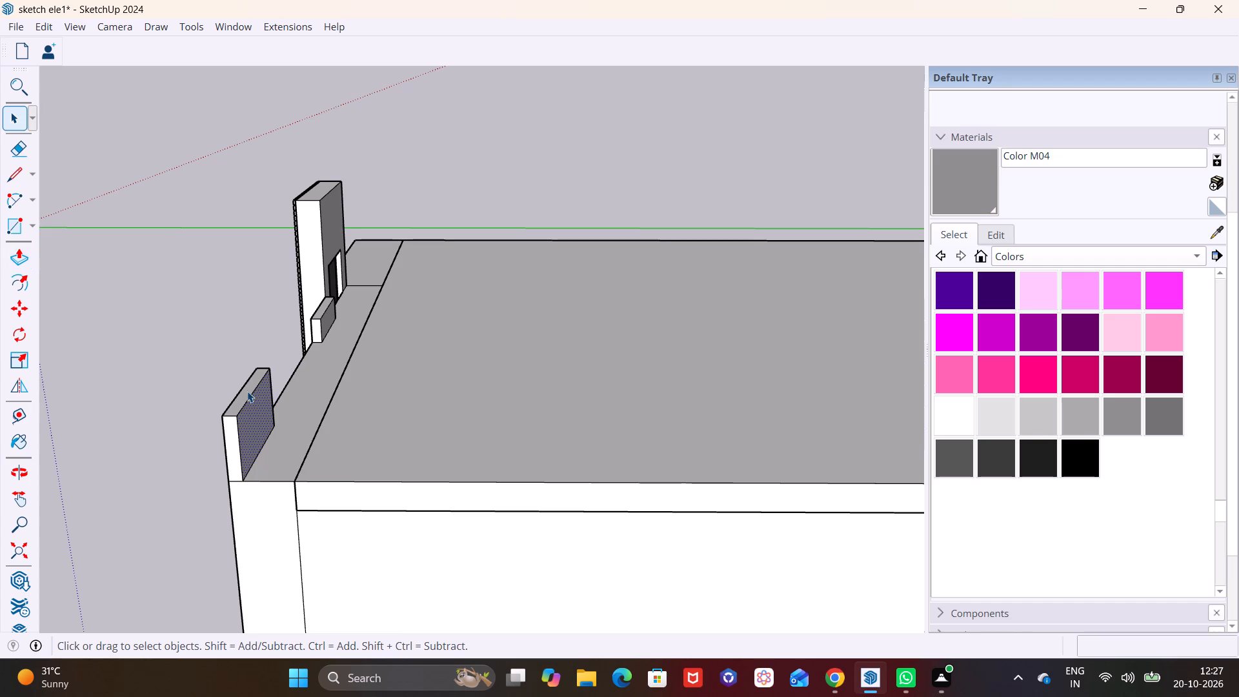
click(17, 247)
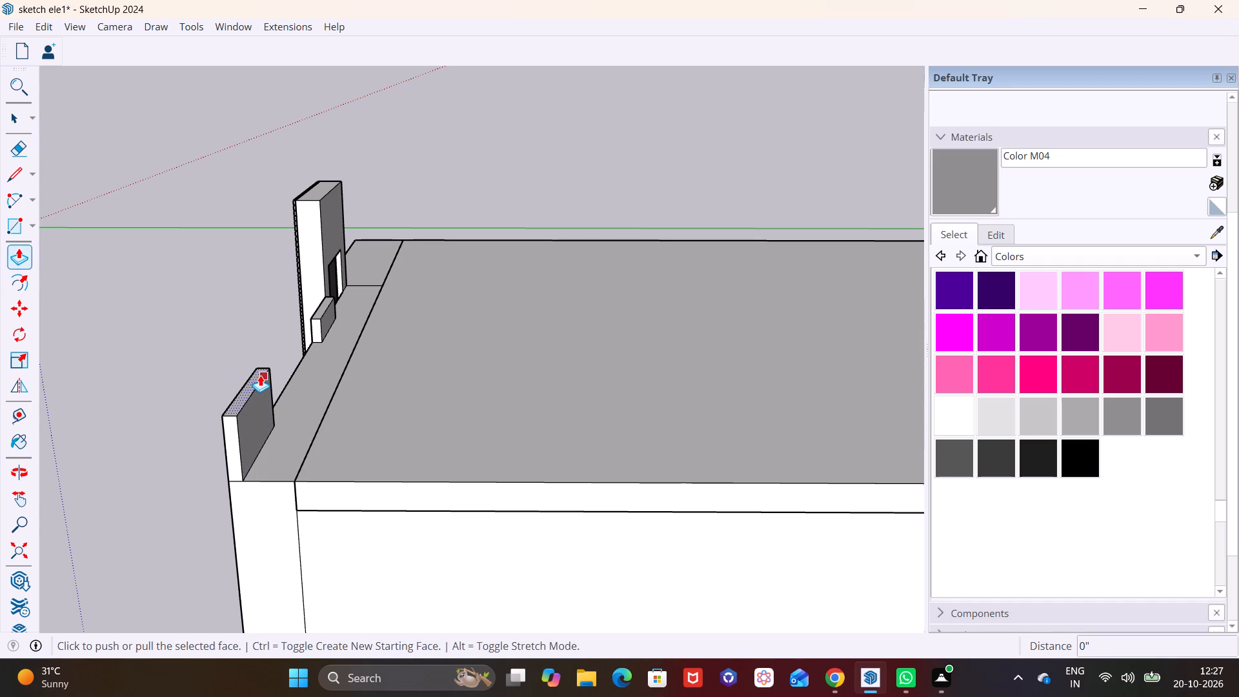
click(260, 375)
click(321, 322)
key(space)
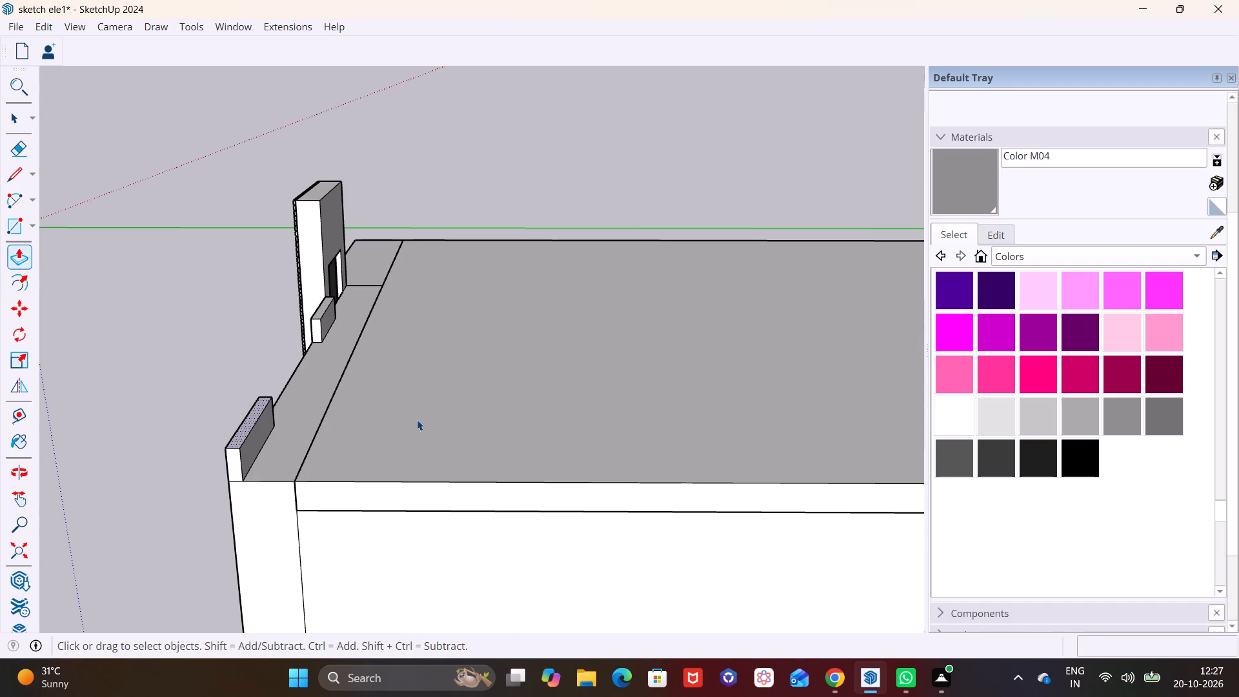
click(417, 419)
Draw an upright rectangle about 17' 6" by 1' 8" on top of both blocks, from the striped tower to the outer corner.
middle_drag(392, 491, 865, 464)
key(shift+z)
shift+middle_drag(677, 464, 528, 484)
middle_drag(628, 468, 798, 436)
scroll(512, 314, up, 5)
shift+middle_drag(542, 450, 419, 665)
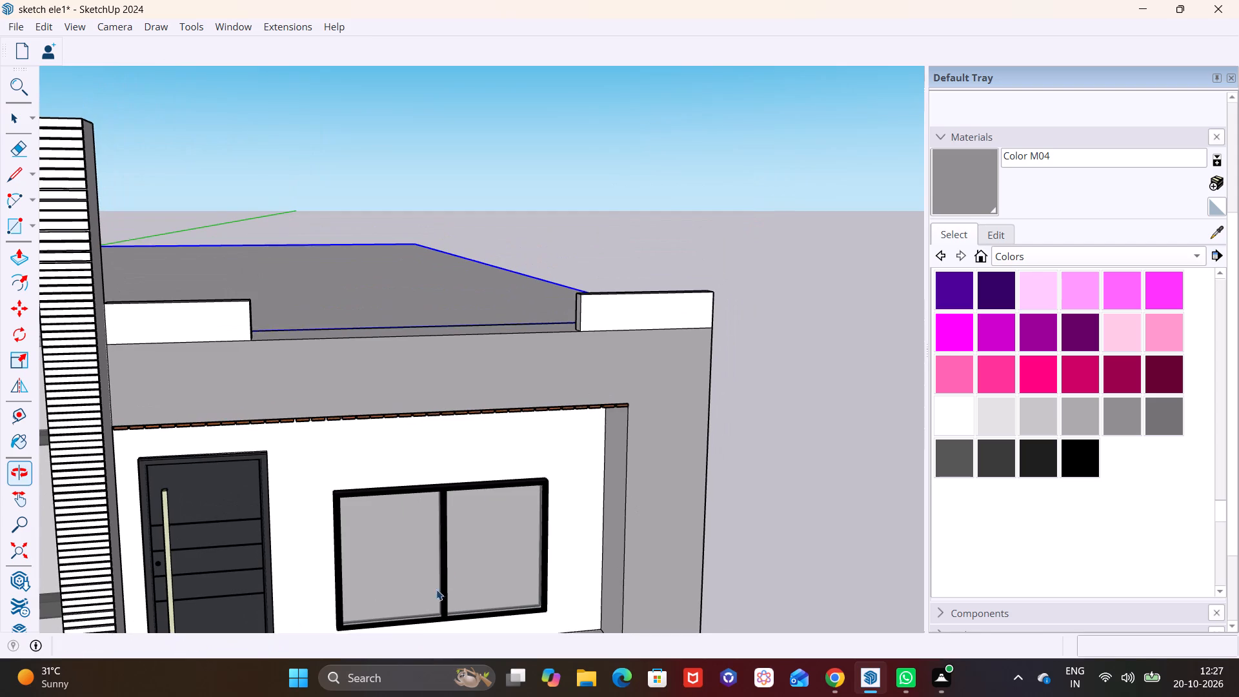
middle_drag(446, 571, 325, 561)
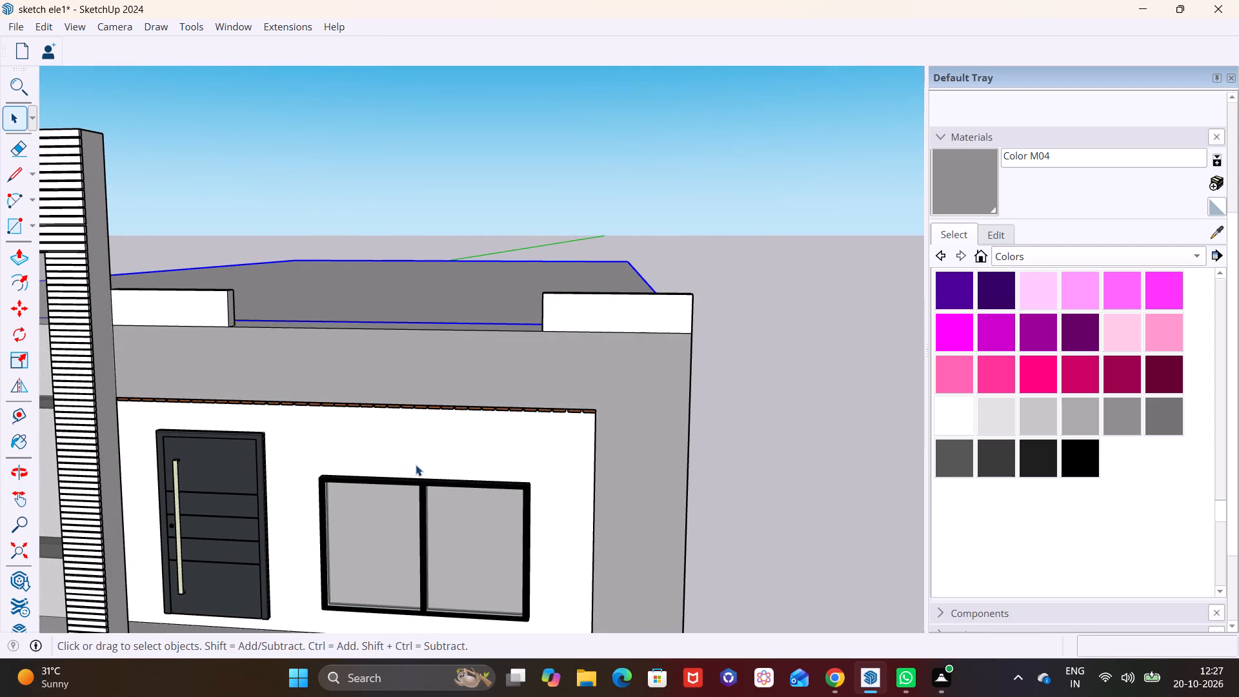
scroll(416, 465, down, 1)
middle_drag(445, 469, 479, 465)
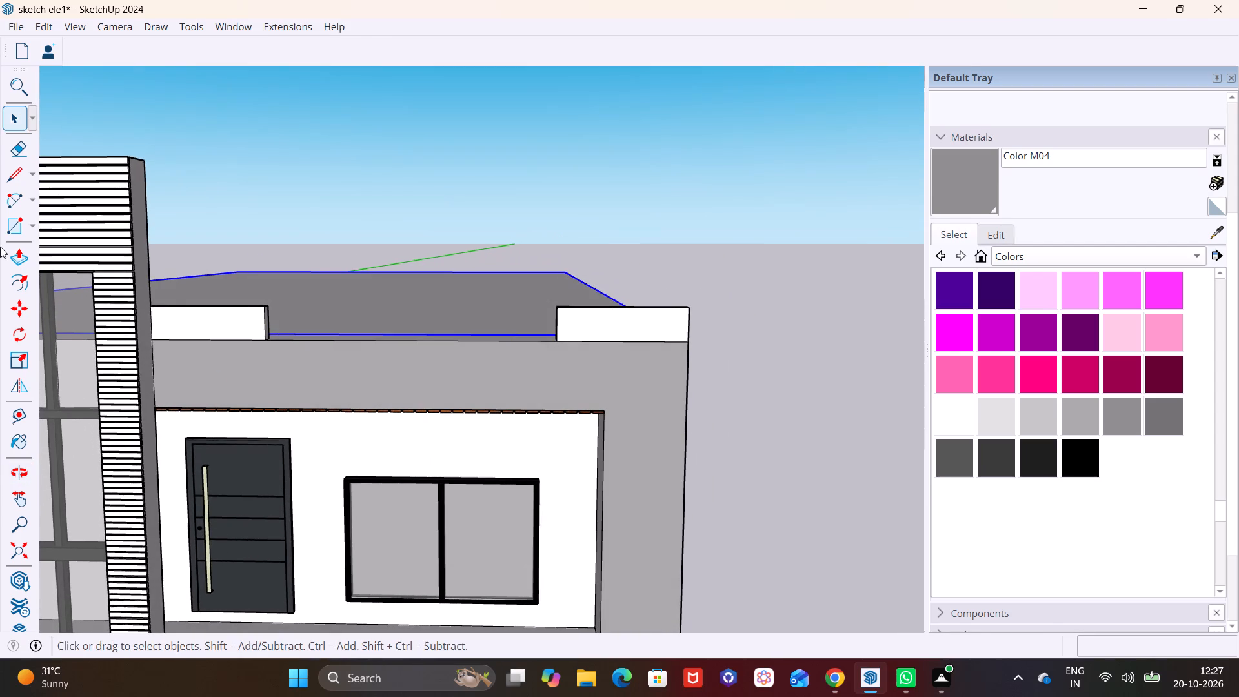
click(32, 225)
click(44, 248)
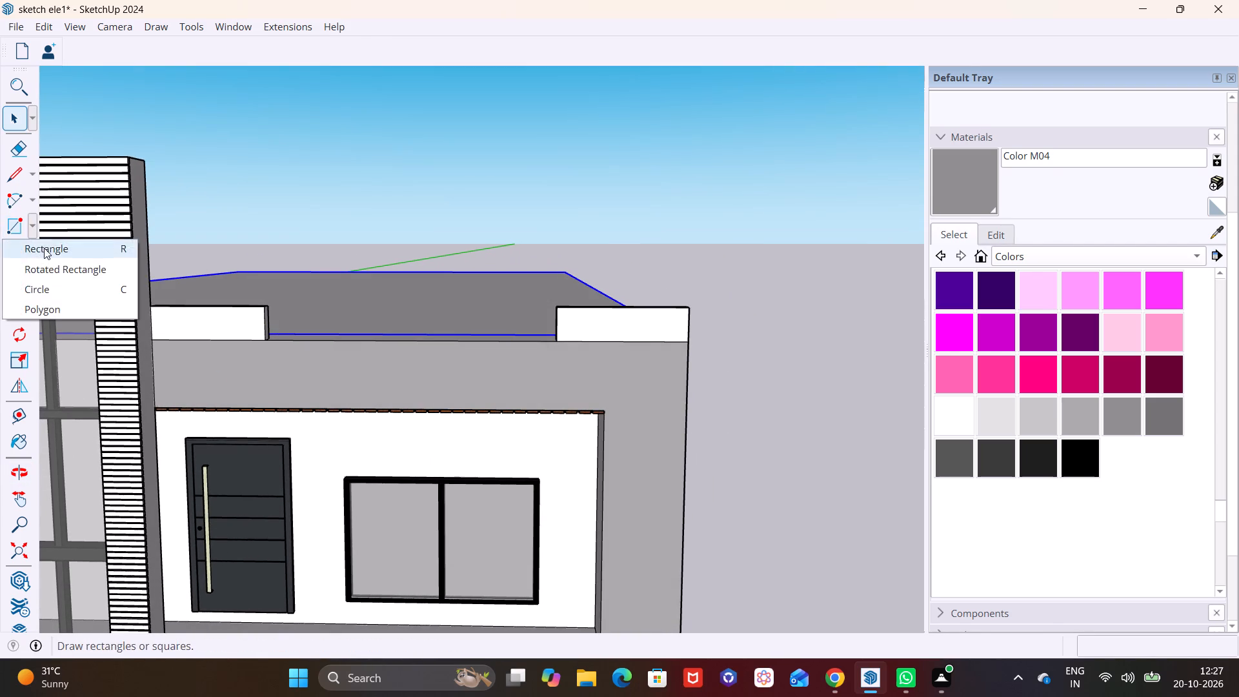
click(157, 302)
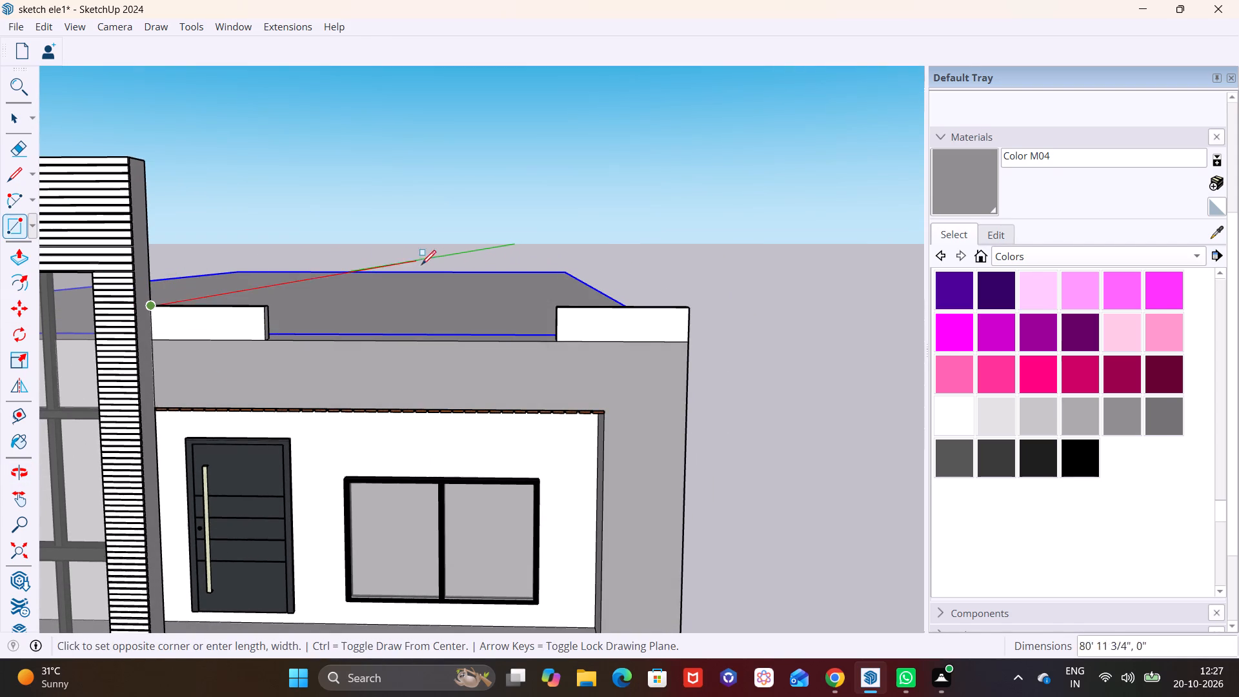
click(694, 254)
key(space)
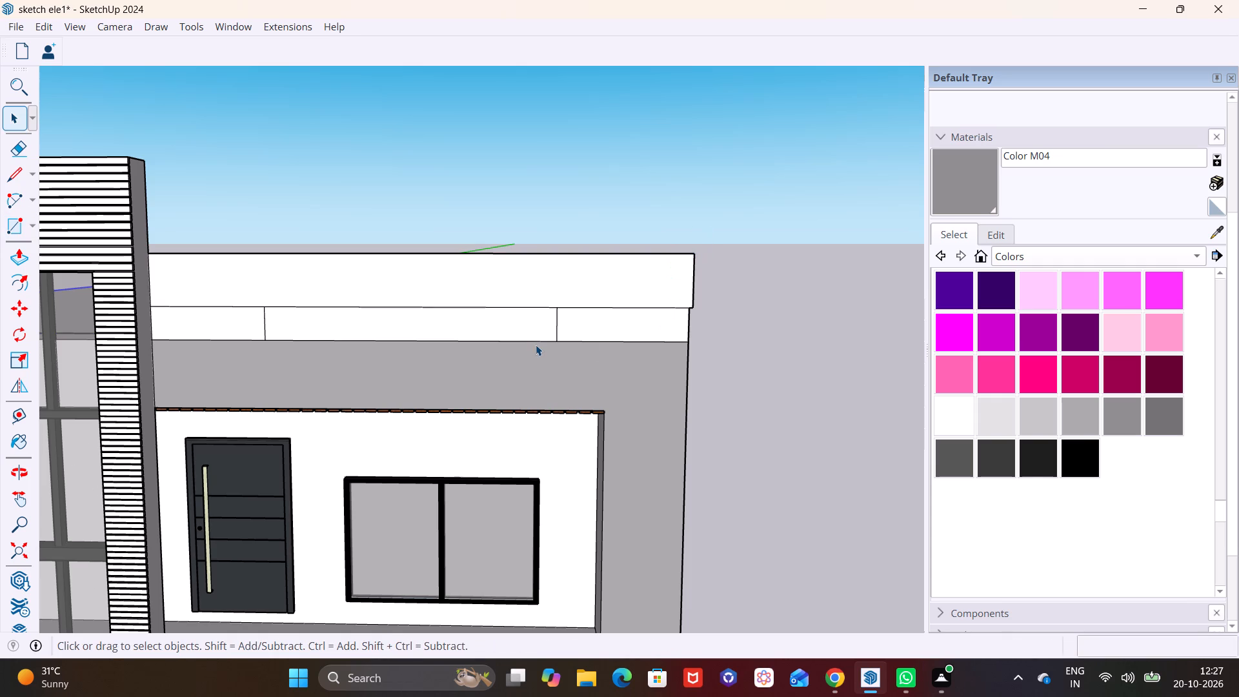
Delete the face filling the gap between the two blocks beneath the long rectangle.
click(439, 325)
key(Delete)
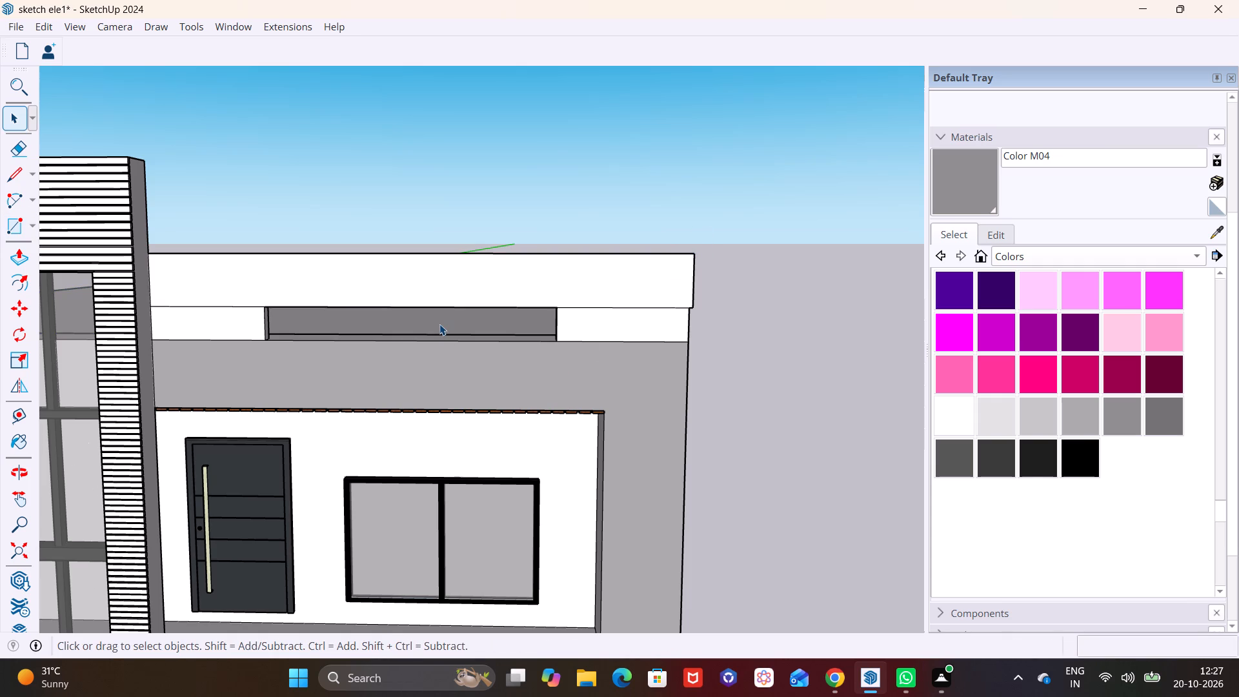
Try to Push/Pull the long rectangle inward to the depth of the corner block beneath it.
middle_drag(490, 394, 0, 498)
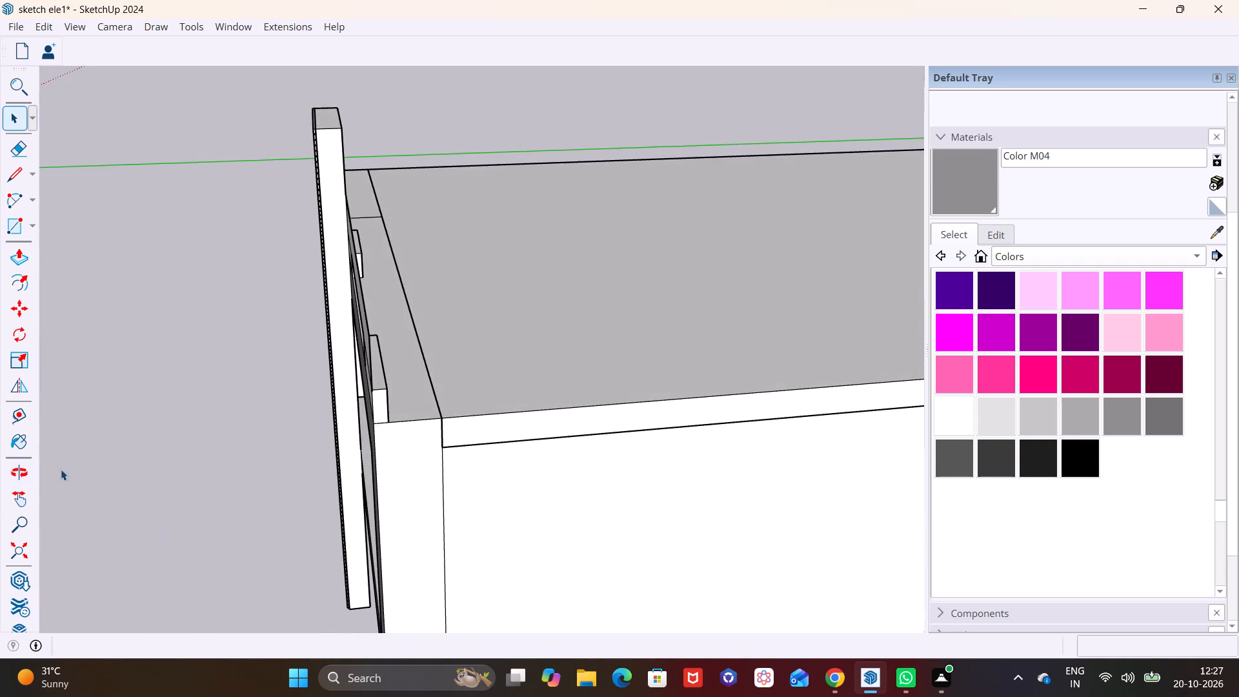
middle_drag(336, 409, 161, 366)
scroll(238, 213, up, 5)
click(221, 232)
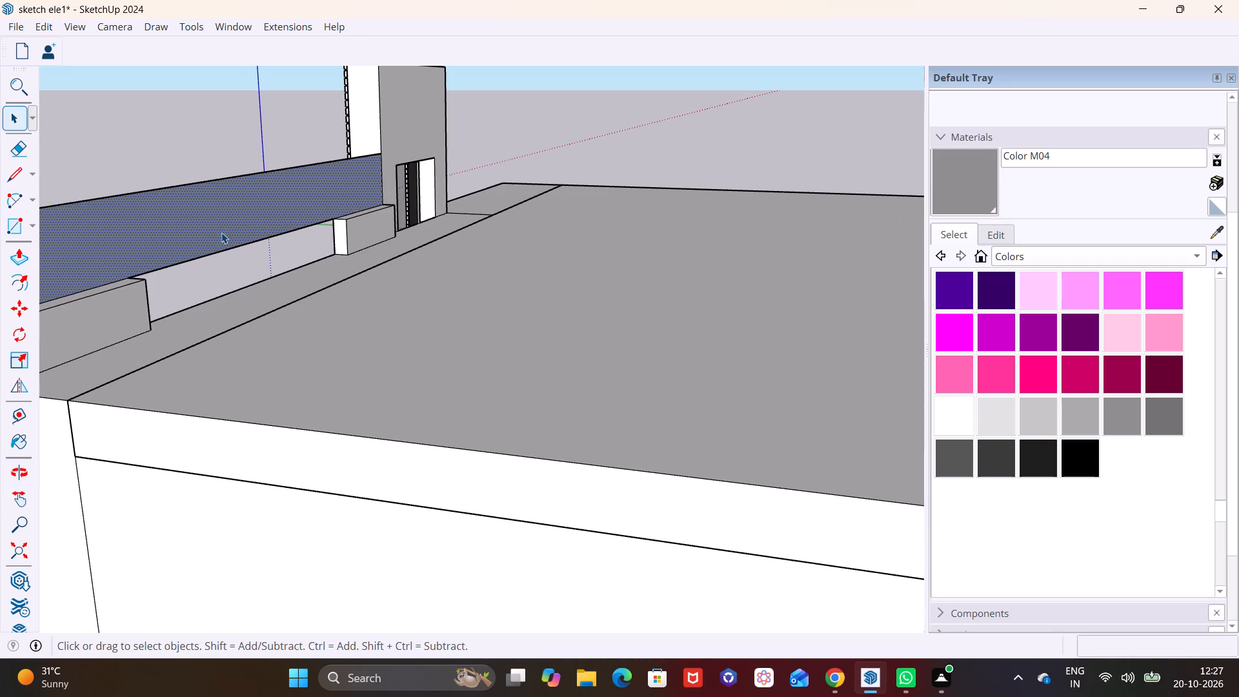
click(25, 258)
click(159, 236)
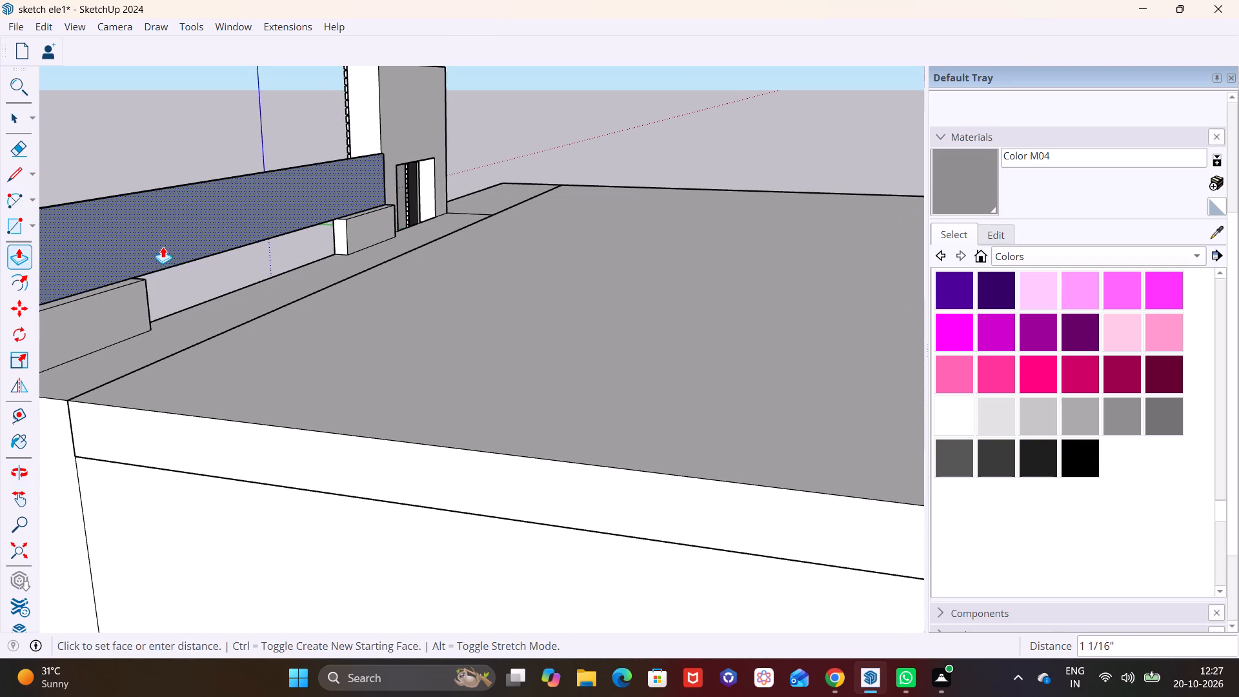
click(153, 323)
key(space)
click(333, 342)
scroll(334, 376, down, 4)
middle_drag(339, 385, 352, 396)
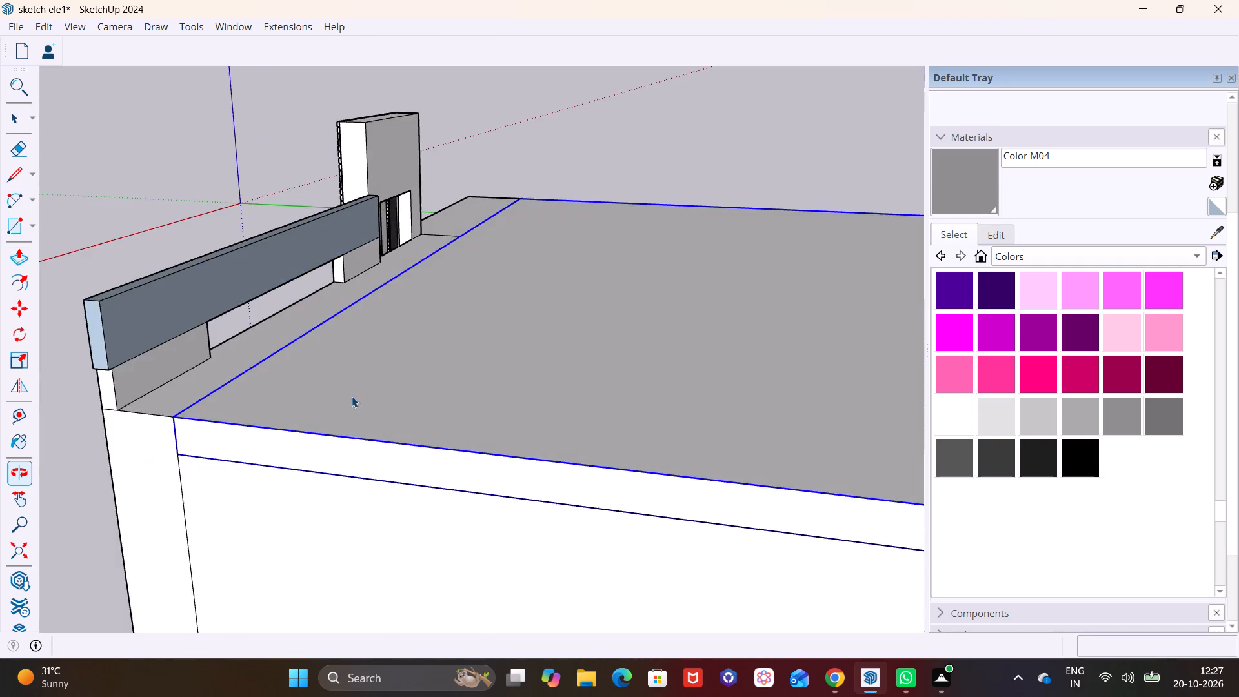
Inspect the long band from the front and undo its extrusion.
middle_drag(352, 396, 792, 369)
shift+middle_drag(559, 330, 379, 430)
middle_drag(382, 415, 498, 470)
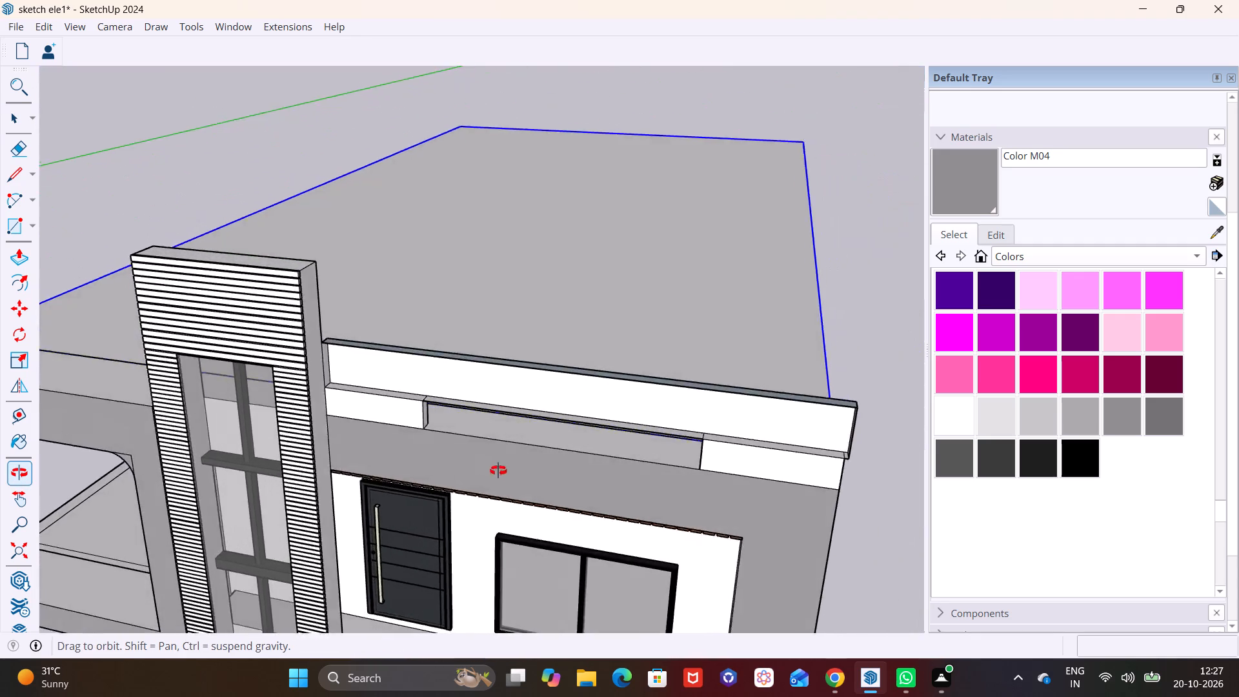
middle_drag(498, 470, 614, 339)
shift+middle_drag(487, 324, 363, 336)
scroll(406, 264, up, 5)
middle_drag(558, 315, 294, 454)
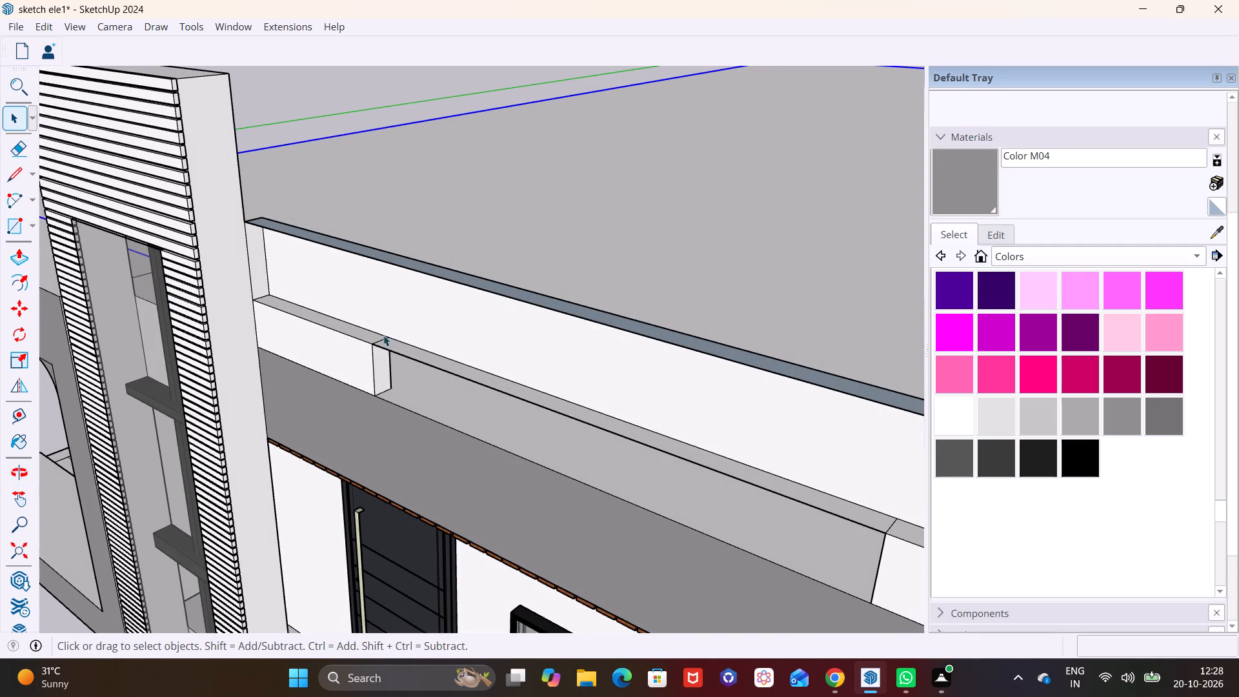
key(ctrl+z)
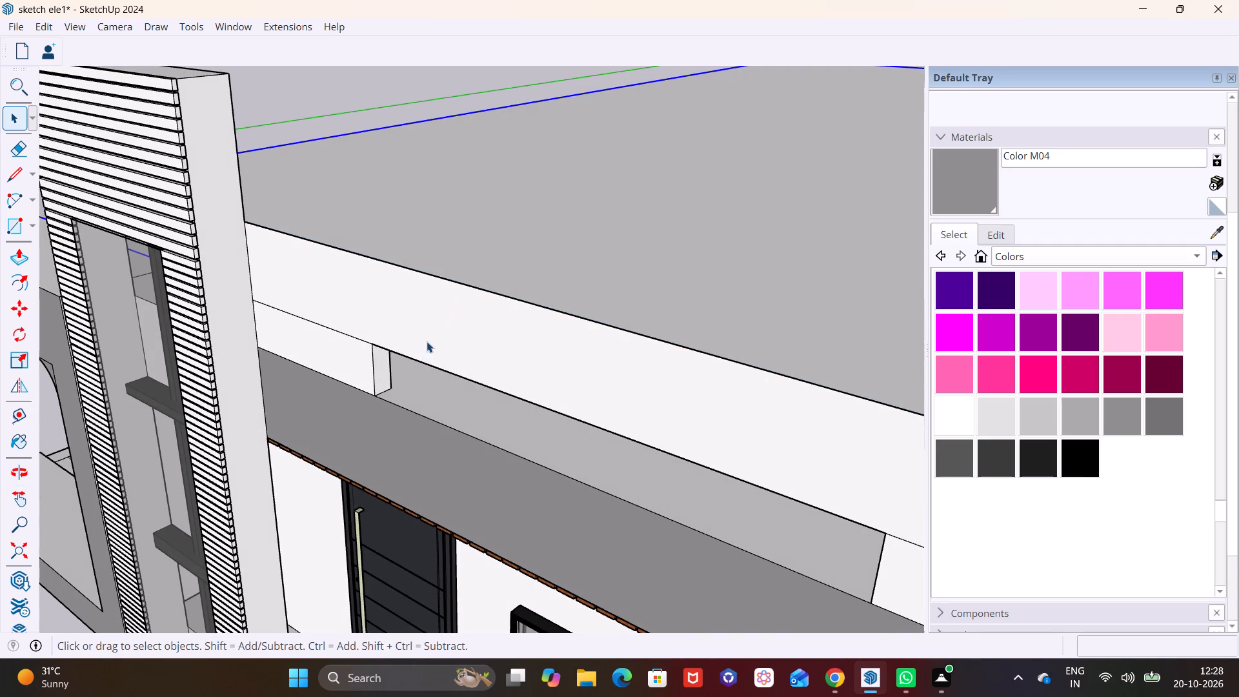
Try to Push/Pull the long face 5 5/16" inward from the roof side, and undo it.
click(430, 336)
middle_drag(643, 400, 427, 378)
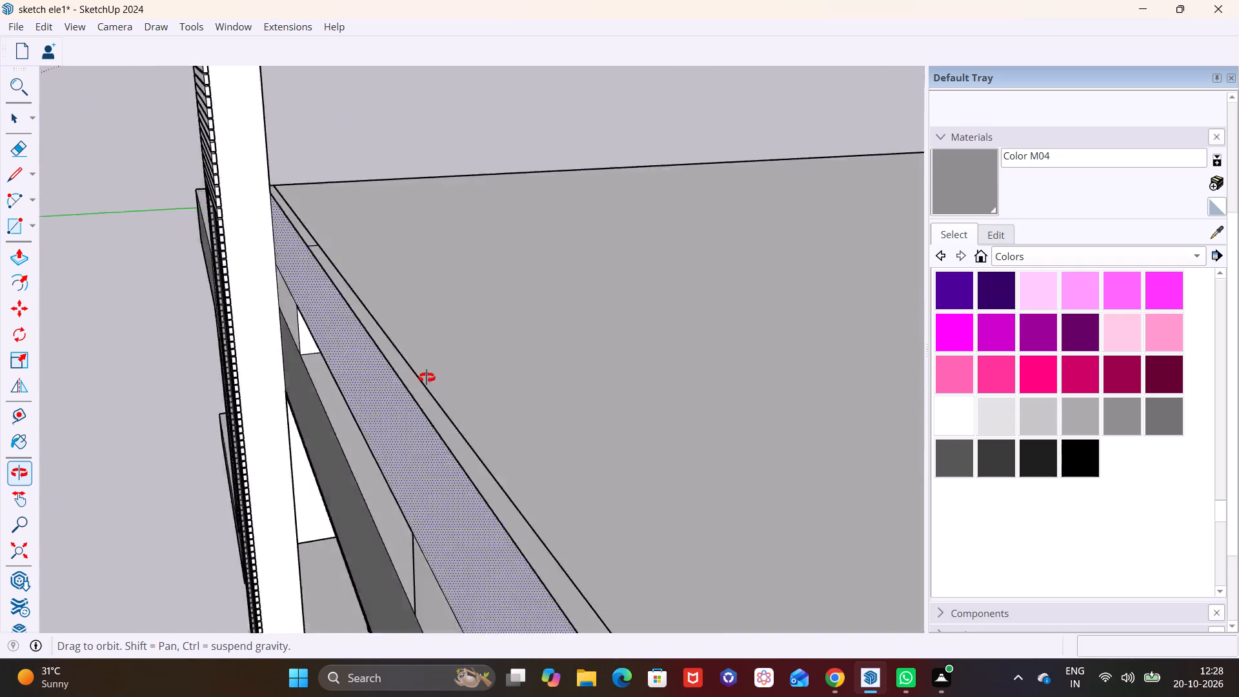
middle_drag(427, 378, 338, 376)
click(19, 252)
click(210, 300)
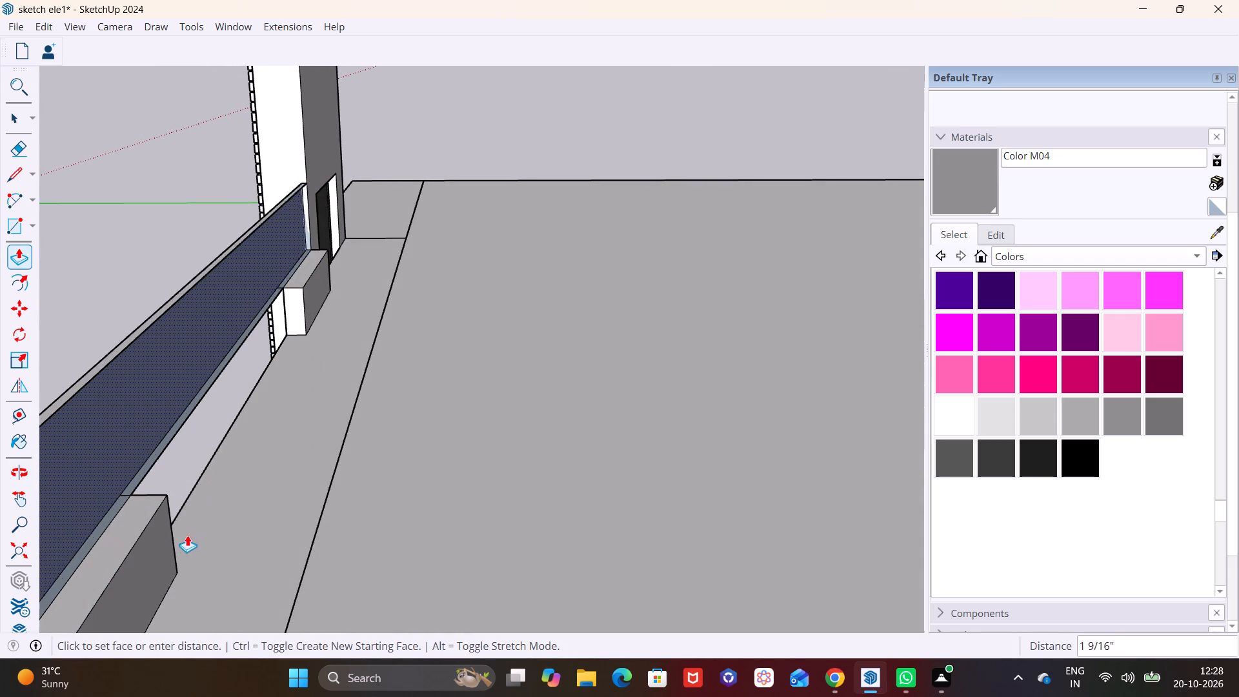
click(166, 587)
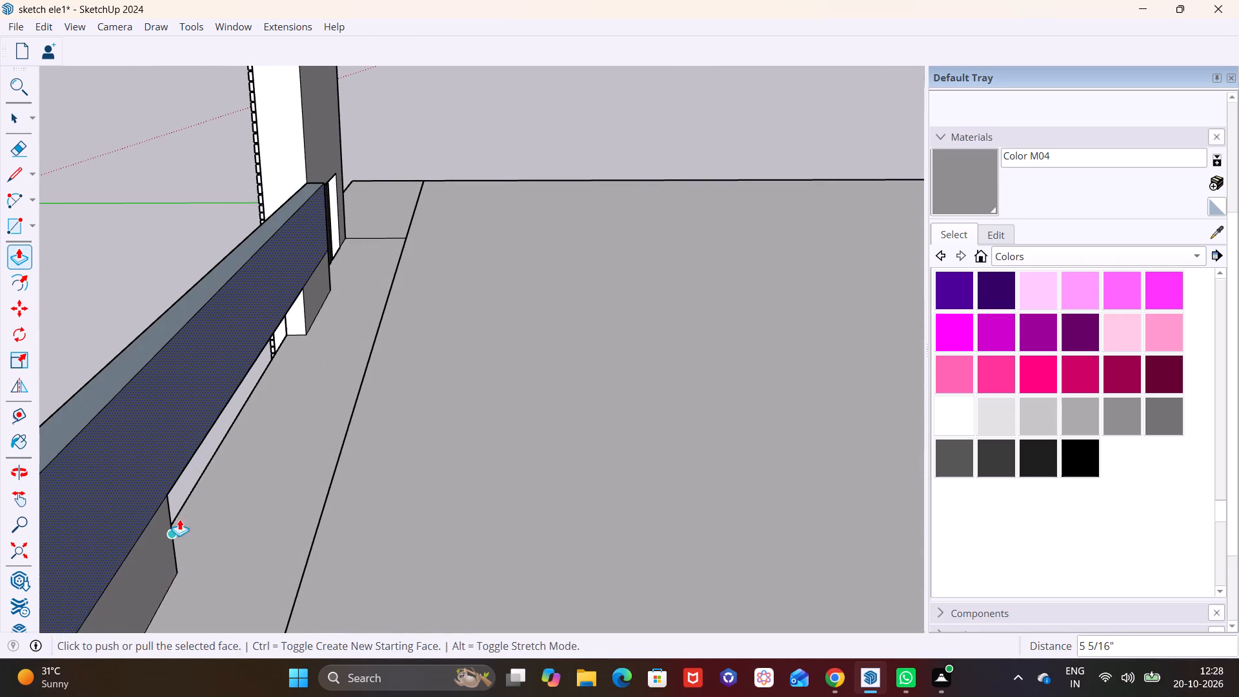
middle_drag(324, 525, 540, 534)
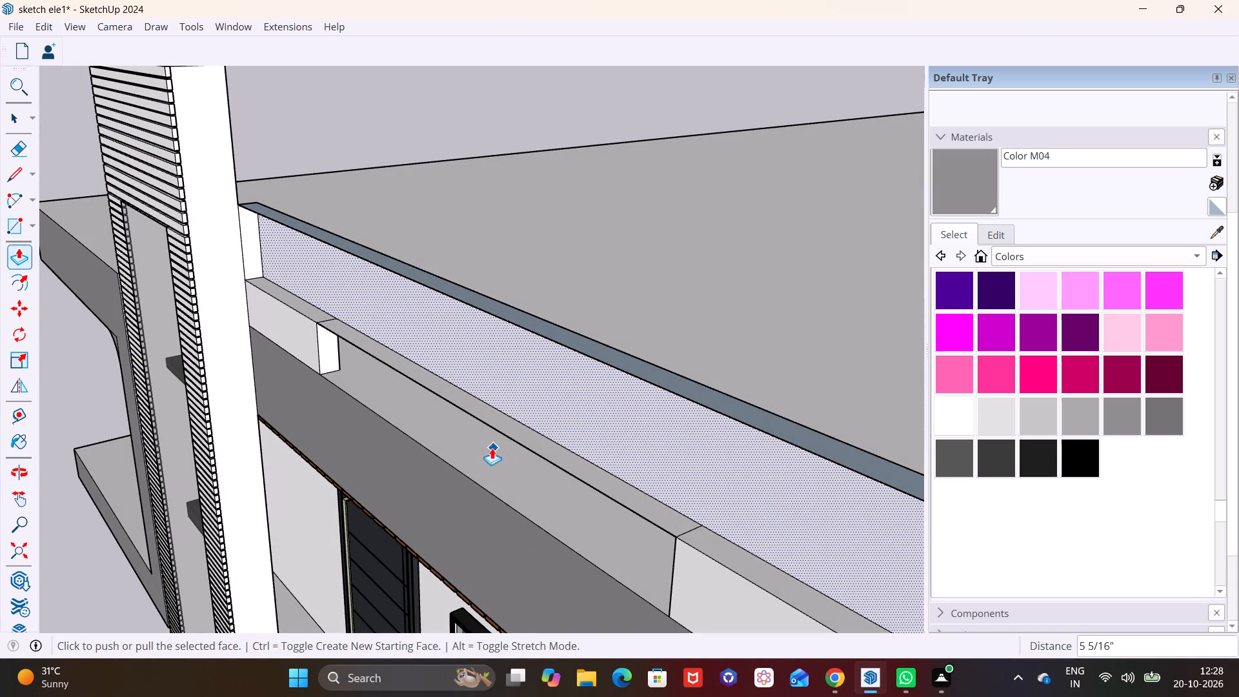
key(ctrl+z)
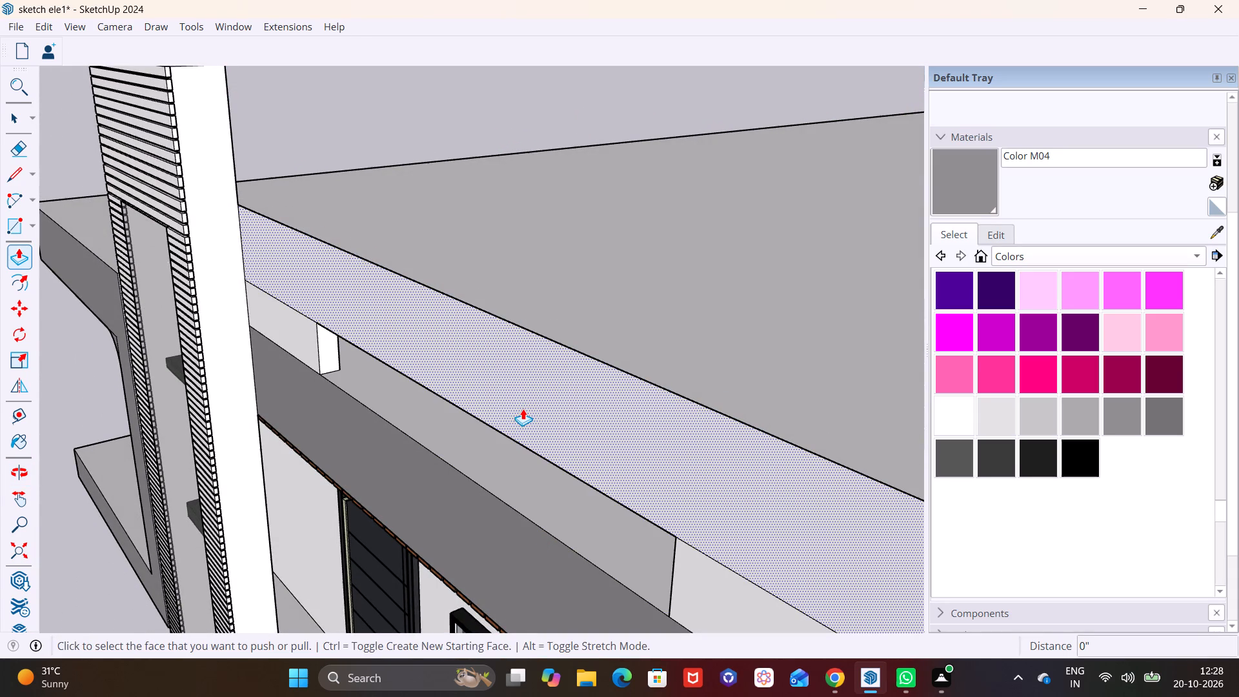
Push/Pull the long face from its front side about 10 7/8" back over the roof to form a thick band.
click(523, 409)
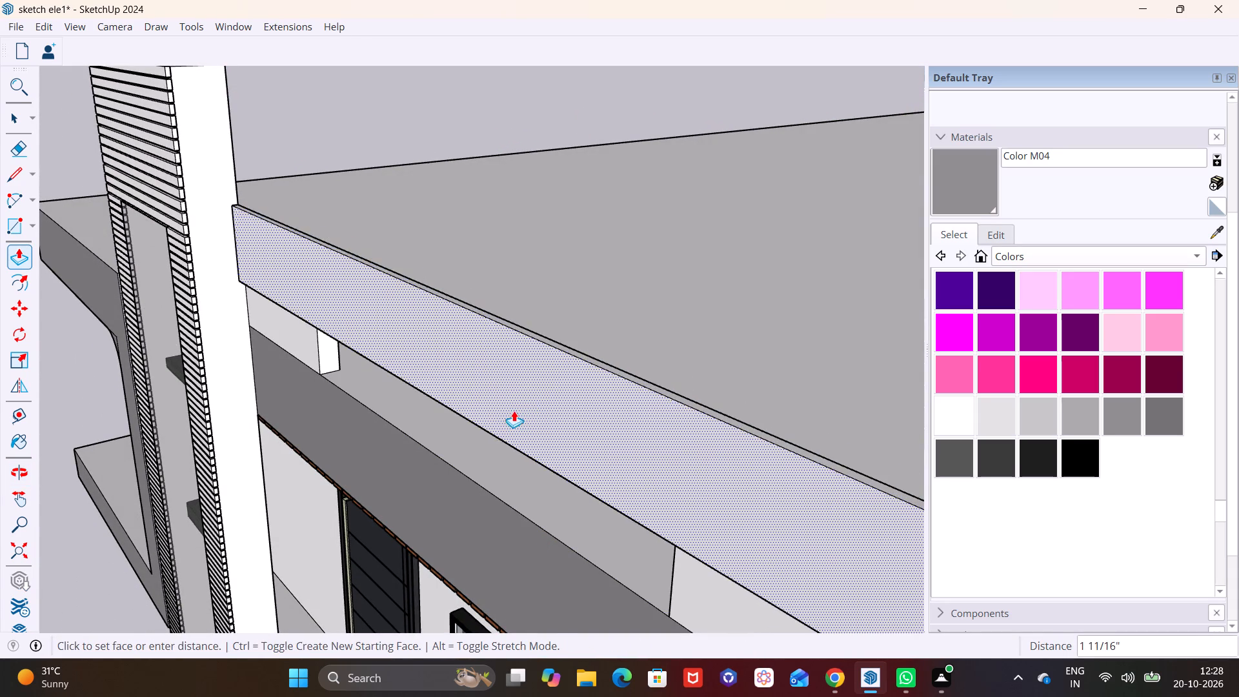
click(576, 421)
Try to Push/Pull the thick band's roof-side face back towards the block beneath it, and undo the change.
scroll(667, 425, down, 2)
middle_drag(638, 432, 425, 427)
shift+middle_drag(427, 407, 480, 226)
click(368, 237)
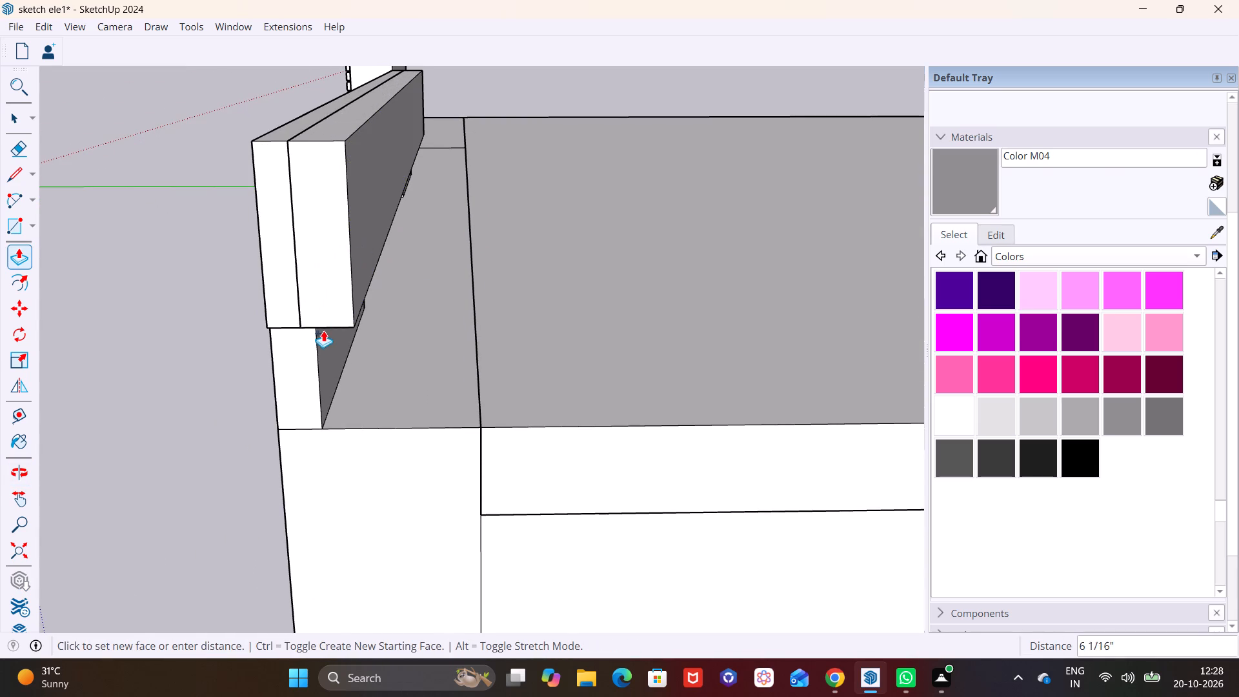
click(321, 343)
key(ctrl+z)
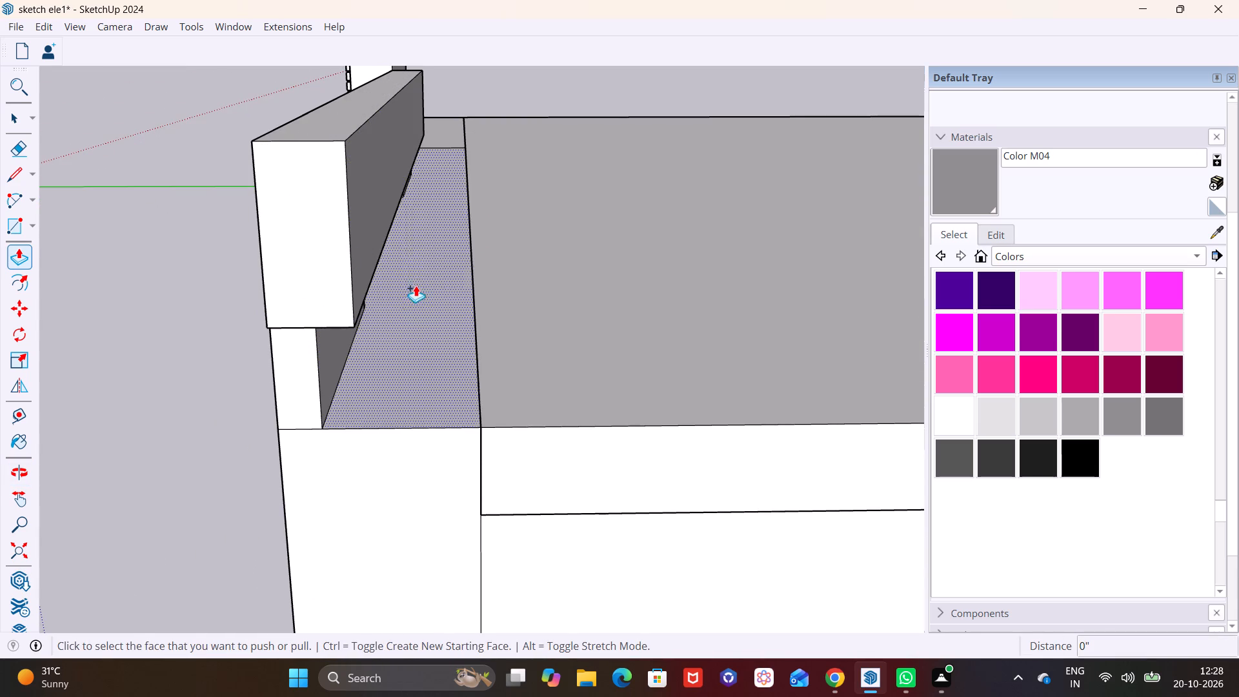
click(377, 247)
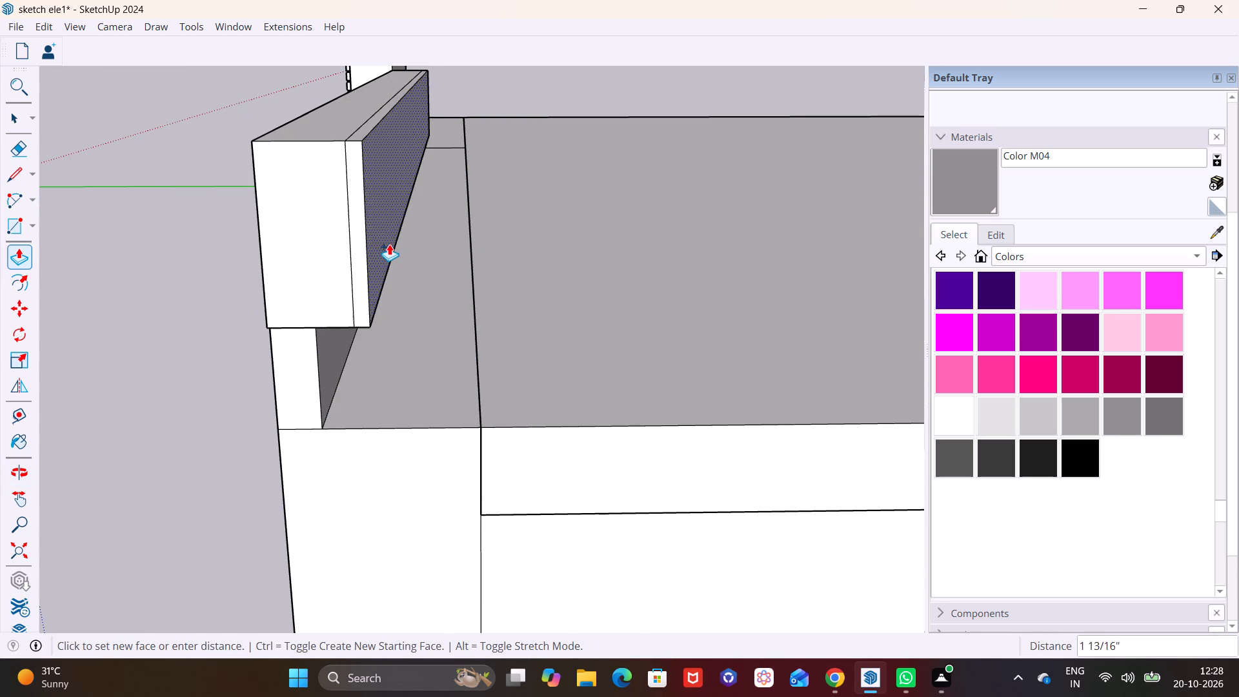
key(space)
Push the band's outer end face in about 1 3/8" to line up with the corner block below.
scroll(407, 405, down, 8)
middle_drag(389, 439, 658, 399)
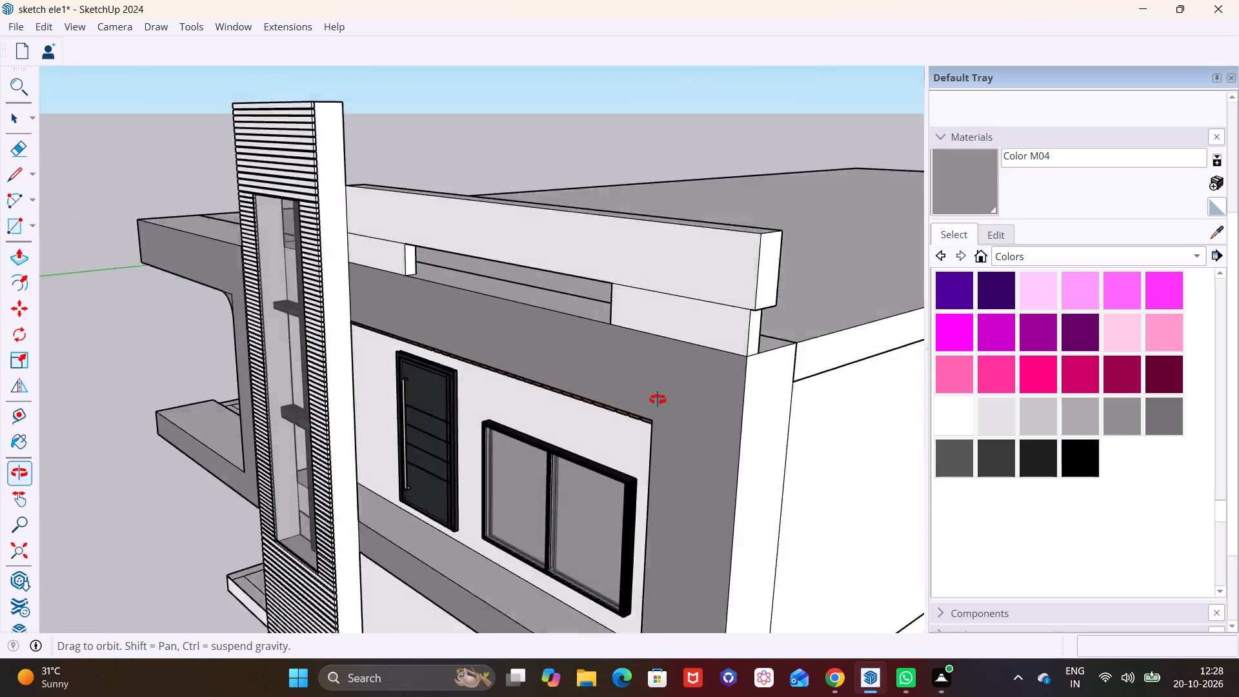
middle_drag(658, 399, 717, 359)
shift+scroll(530, 325, down, 1)
shift+middle_drag(518, 336, 450, 398)
scroll(695, 316, up, 6)
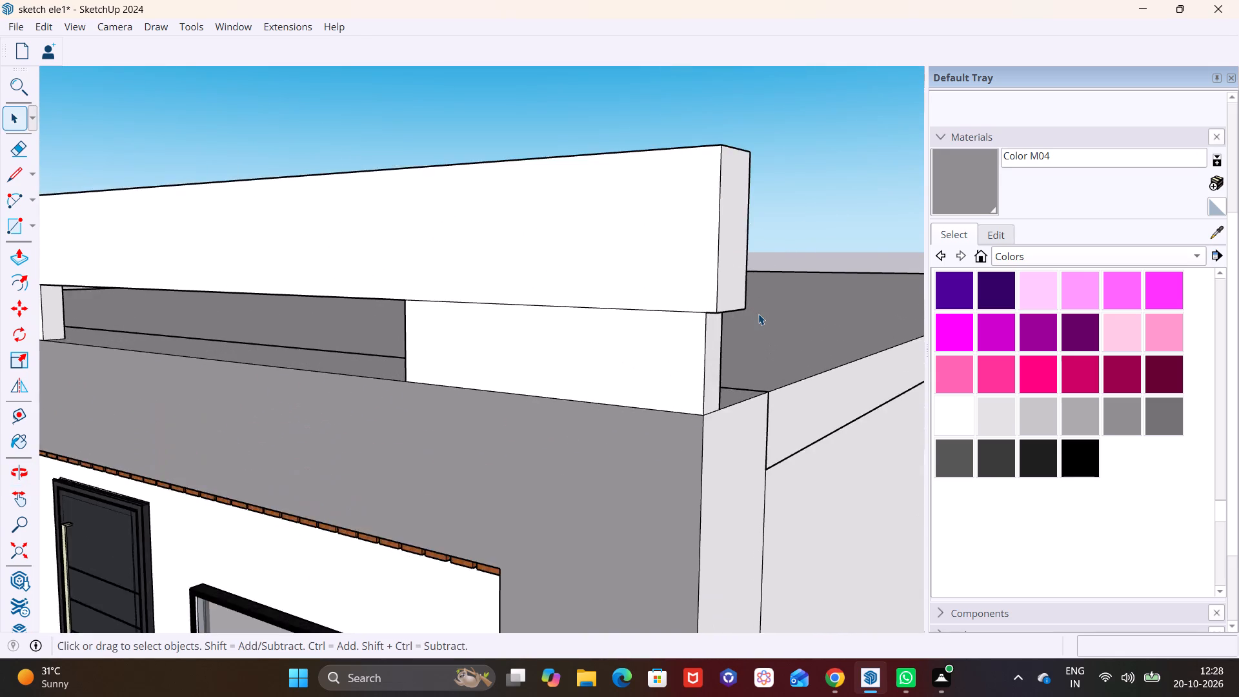
middle_drag(756, 322, 632, 366)
shift+middle_drag(638, 350, 781, 239)
key(space)
click(499, 218)
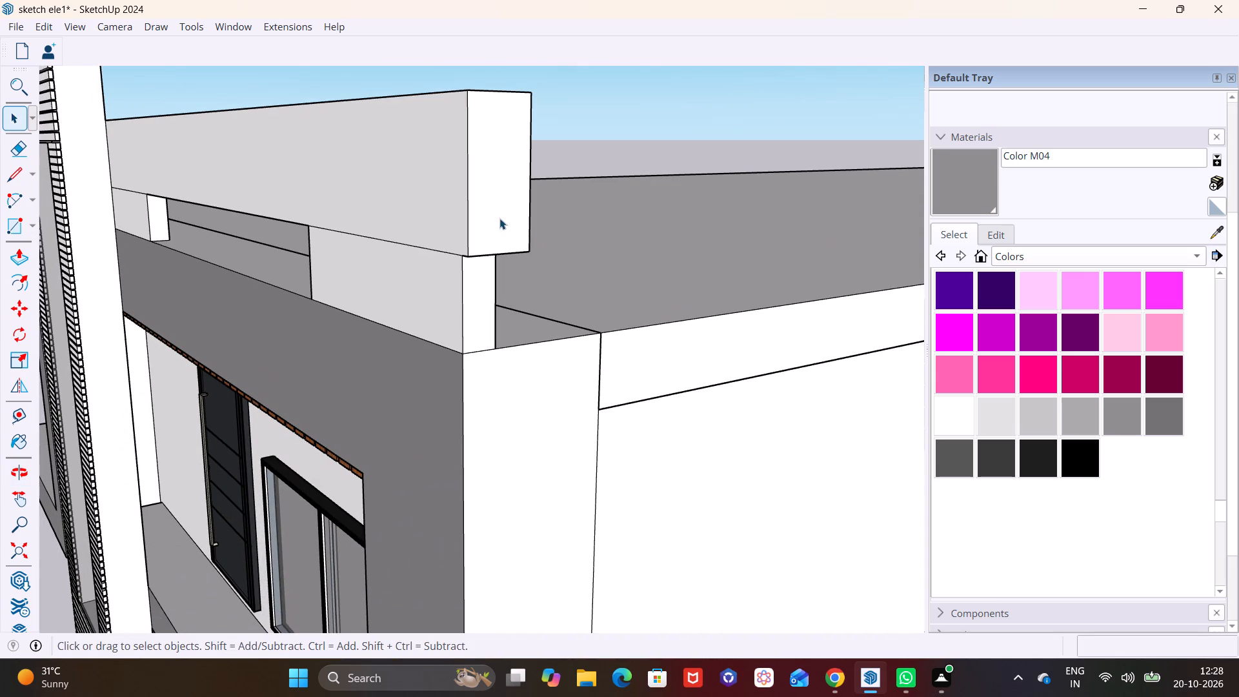
click(20, 262)
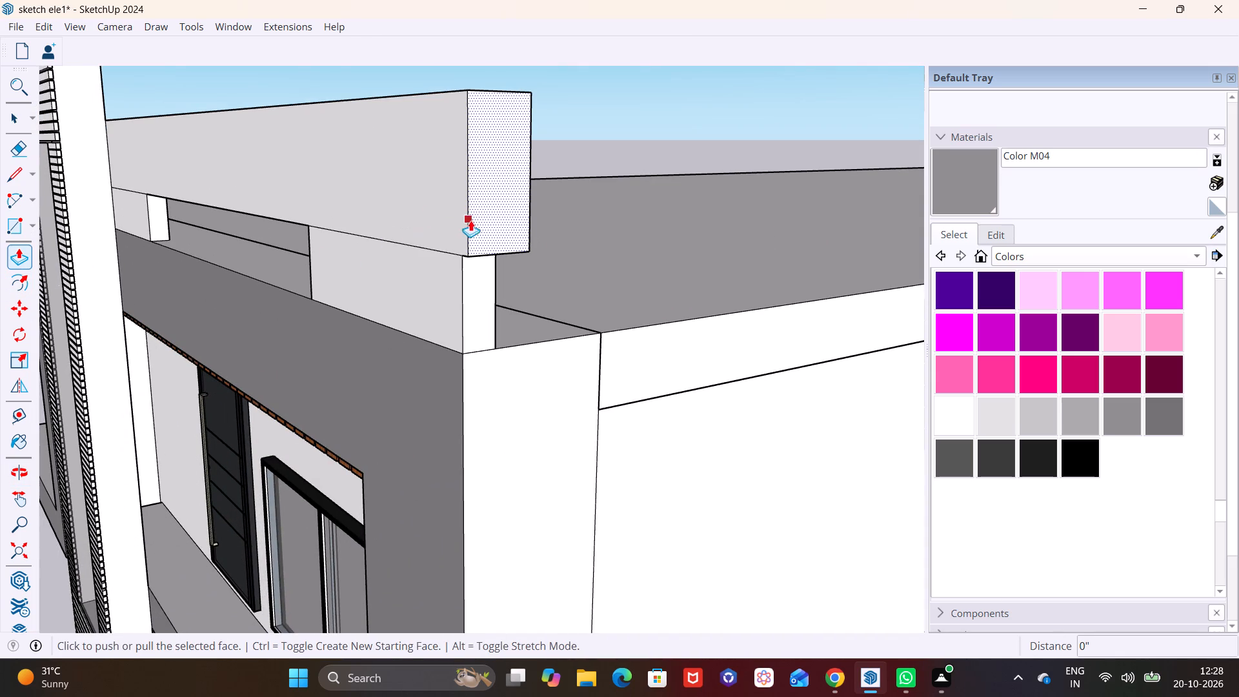
click(479, 217)
click(465, 271)
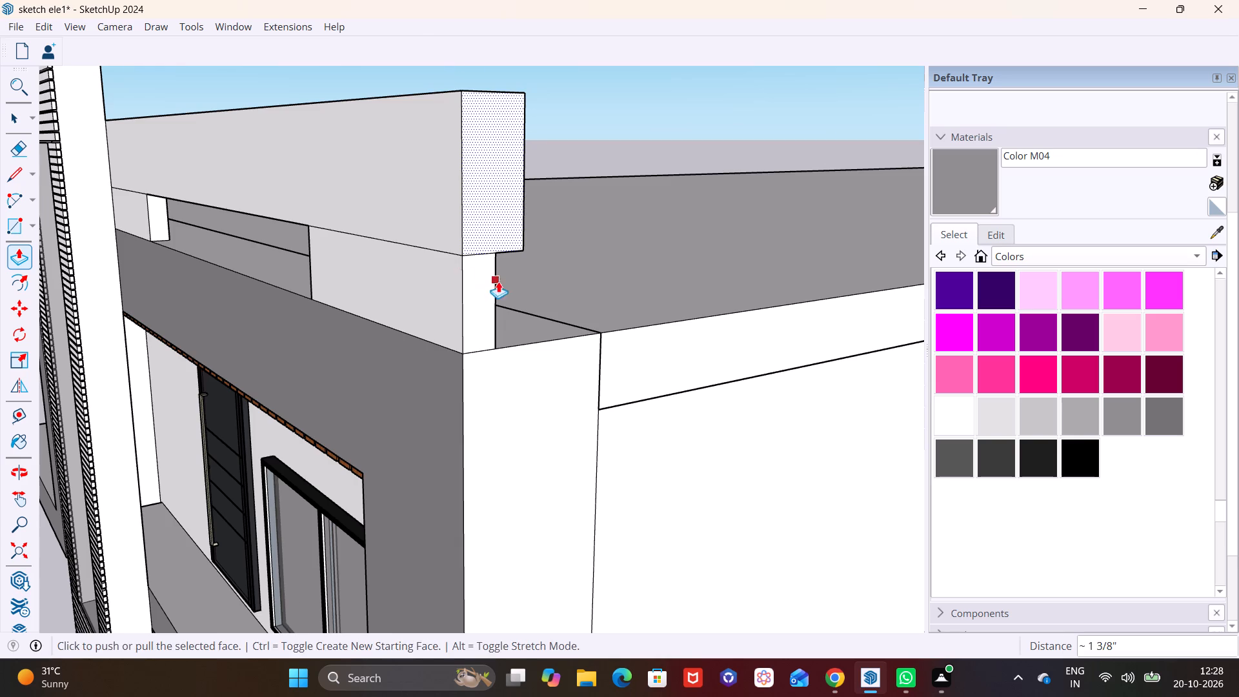
Examine the finished parapet band and its supporting blocks along the front roof edge from several angles.
middle_drag(499, 281, 443, 239)
scroll(387, 261, down, 3)
middle_drag(394, 290, 928, 399)
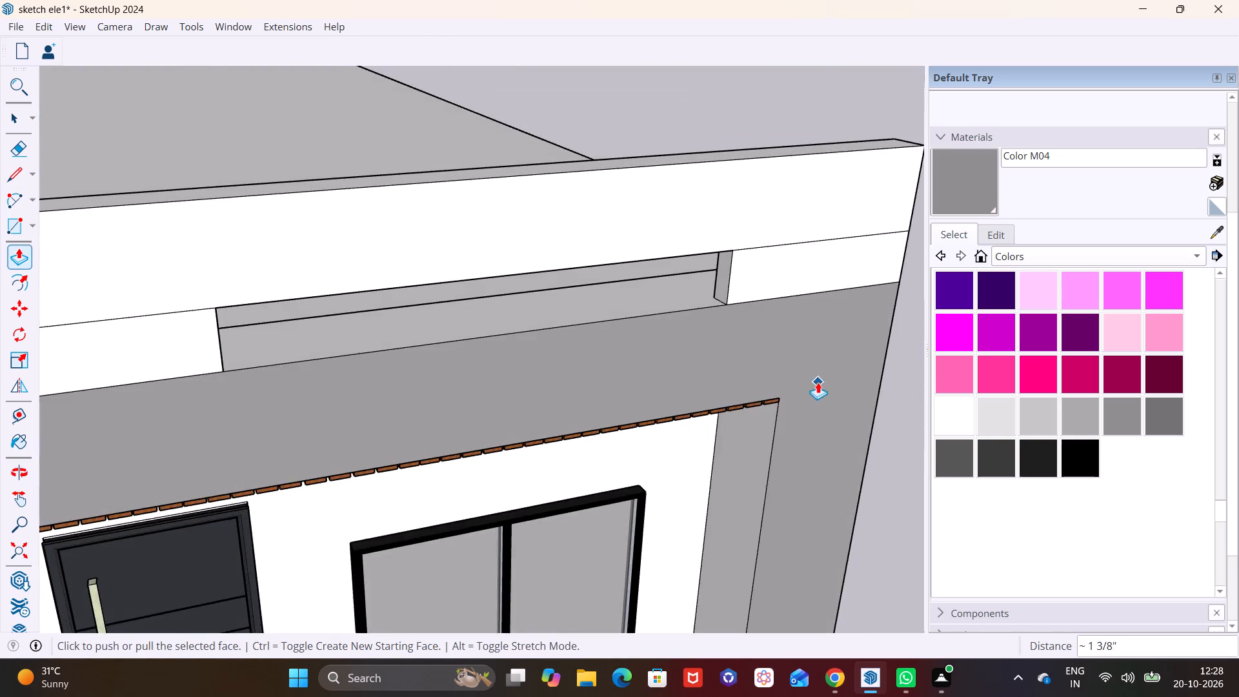
scroll(818, 382, down, 5)
middle_drag(755, 410, 705, 338)
scroll(680, 349, up, 2)
middle_drag(692, 390, 658, 351)
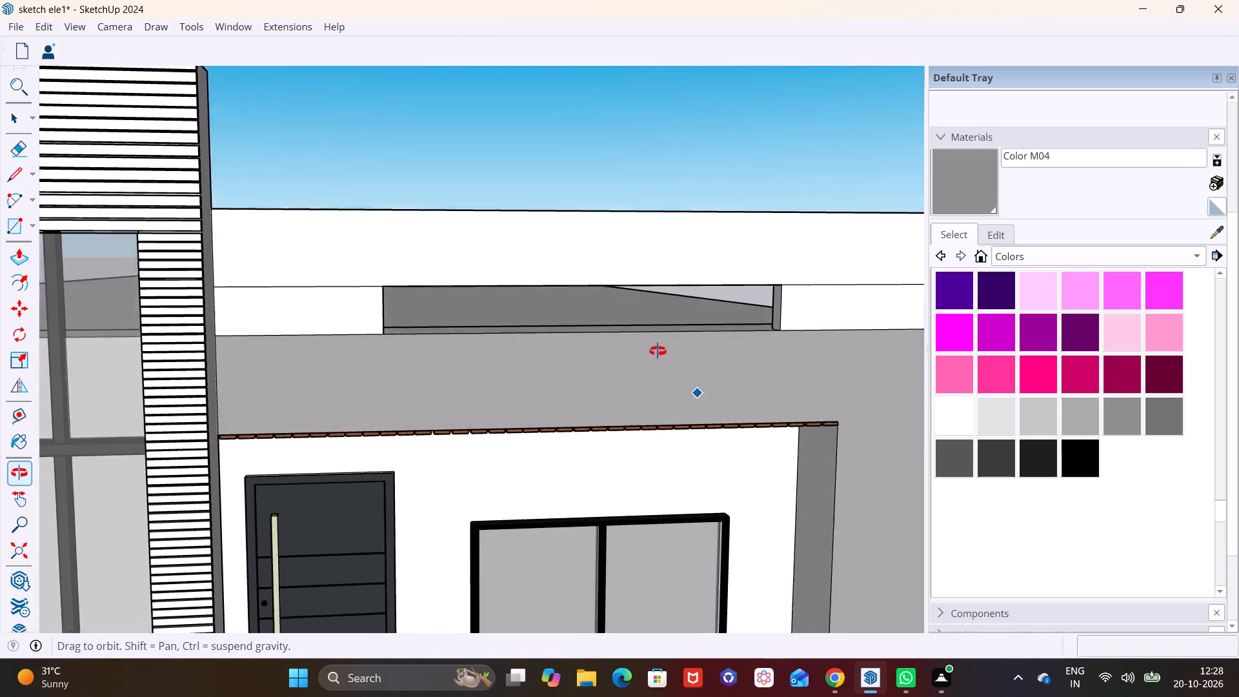
middle_drag(658, 351, 657, 341)
shift+middle_drag(641, 367, 536, 394)
shift+scroll(536, 394, up, 1)
scroll(532, 399, down, 4)
key(space)
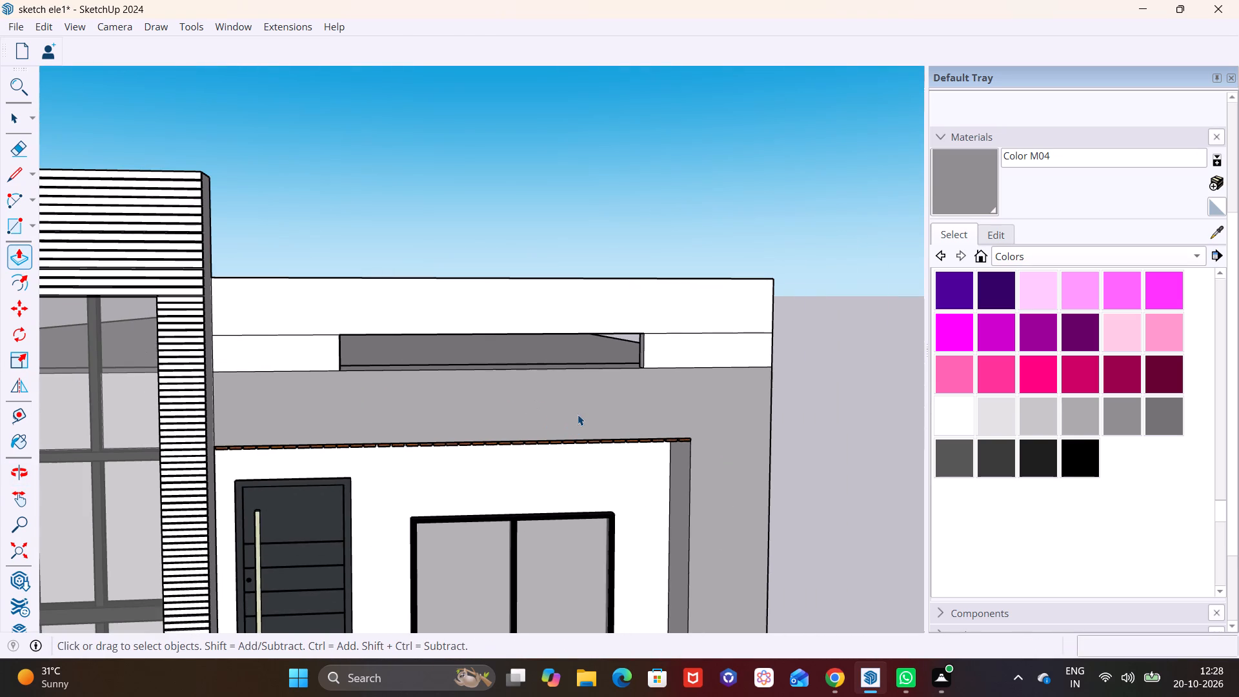
scroll(581, 449, down, 2)
middle_drag(584, 443, 502, 442)
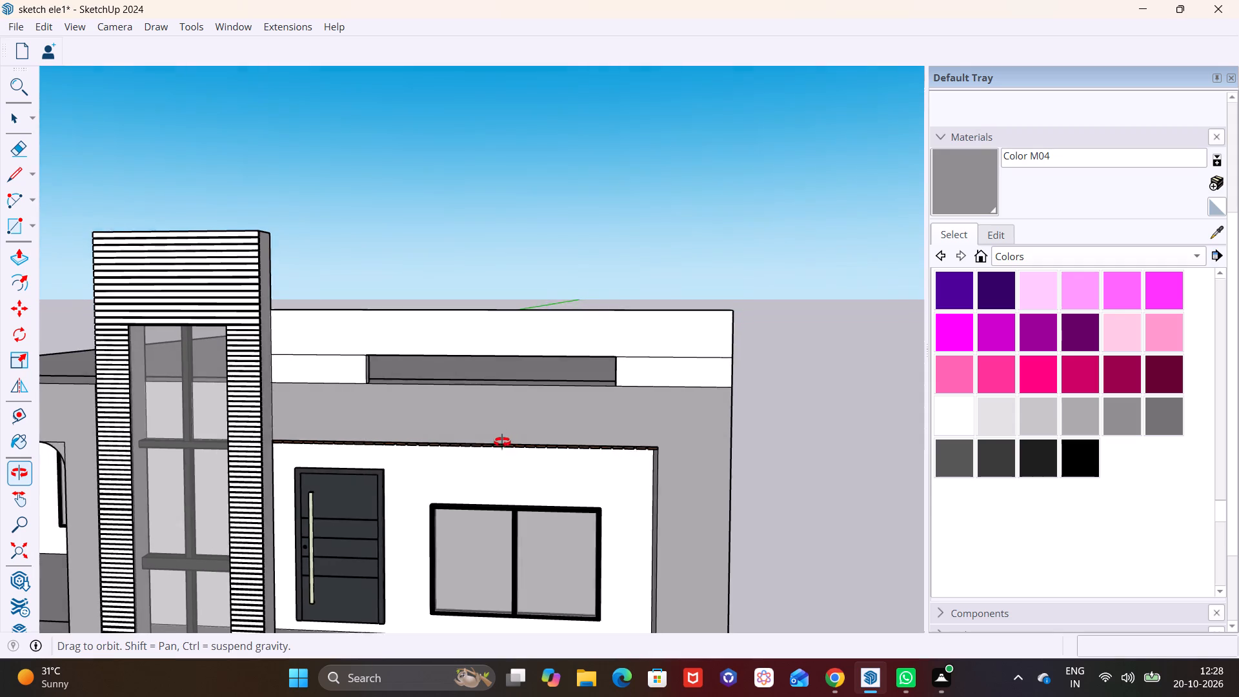
middle_drag(502, 442, 493, 443)
Draw a rectangle about 4' wide and 13' tall beside the front corner, from the band's underside to the upper floor's base.
shift+middle_drag(726, 365, 595, 167)
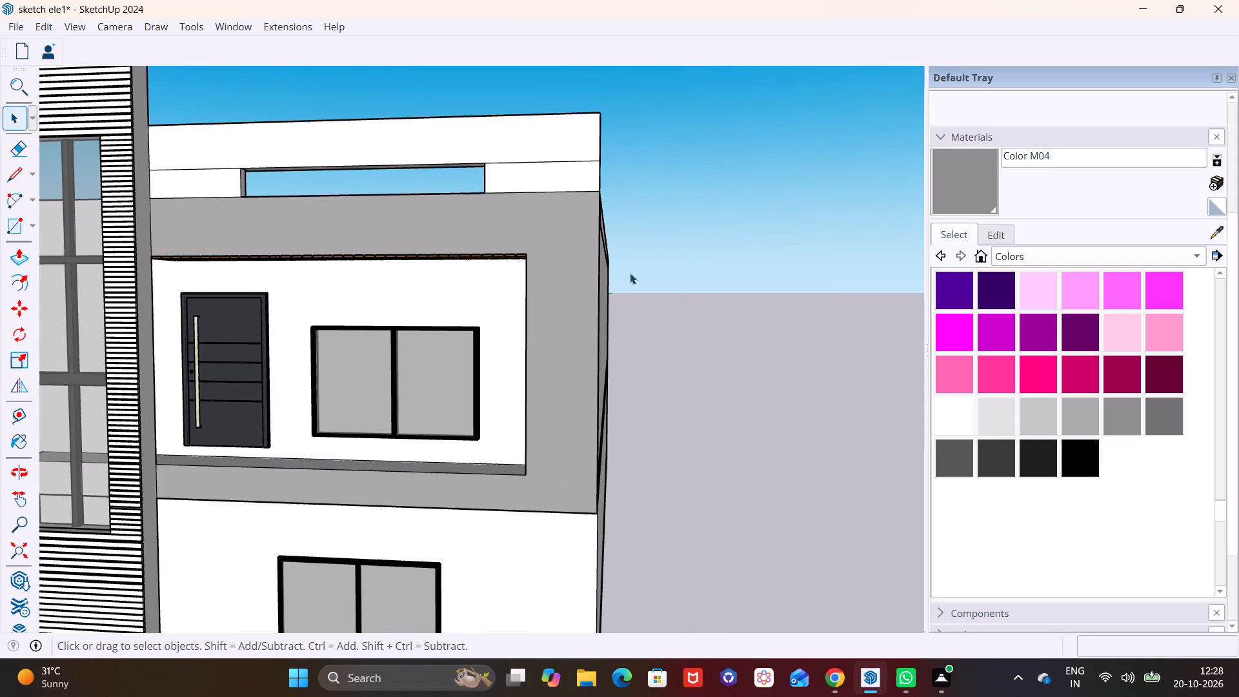
middle_drag(641, 283, 661, 295)
click(30, 225)
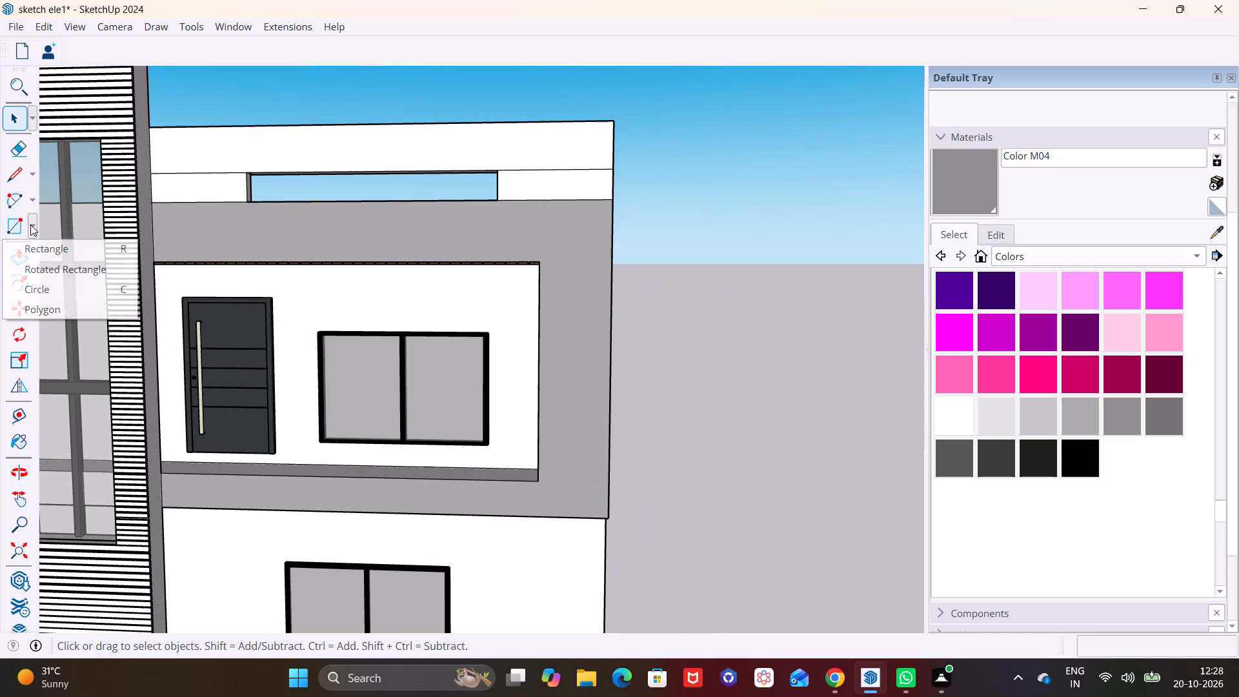
click(29, 248)
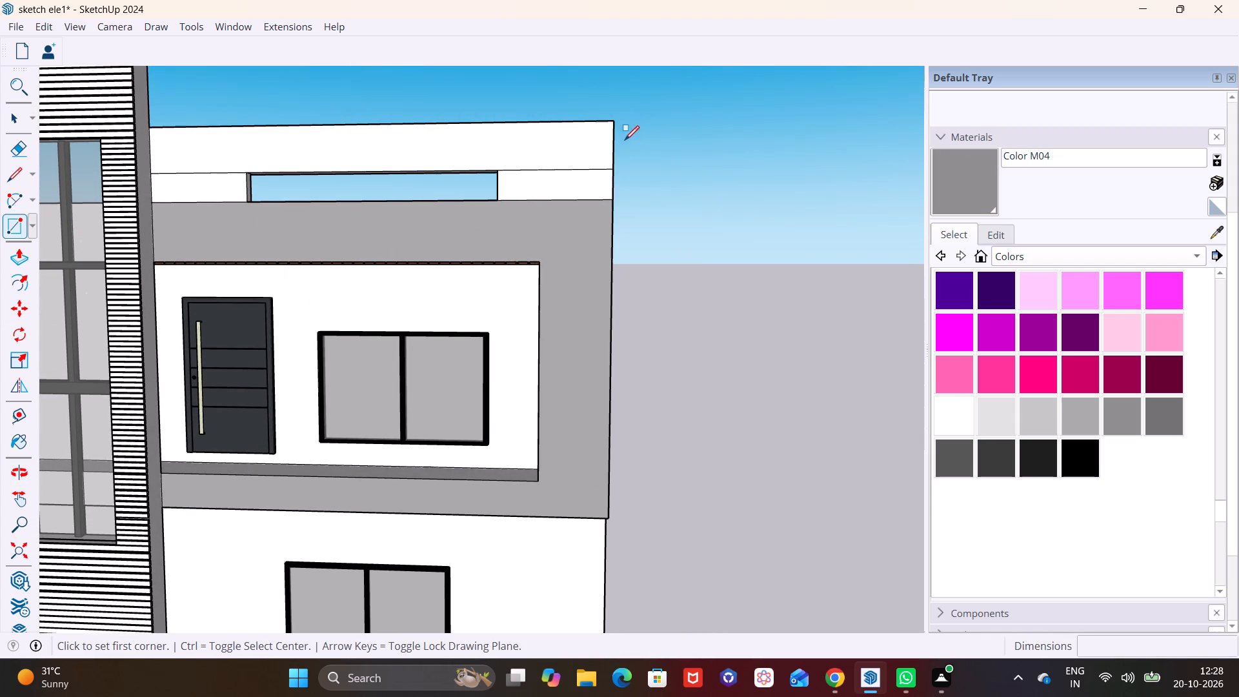
click(616, 171)
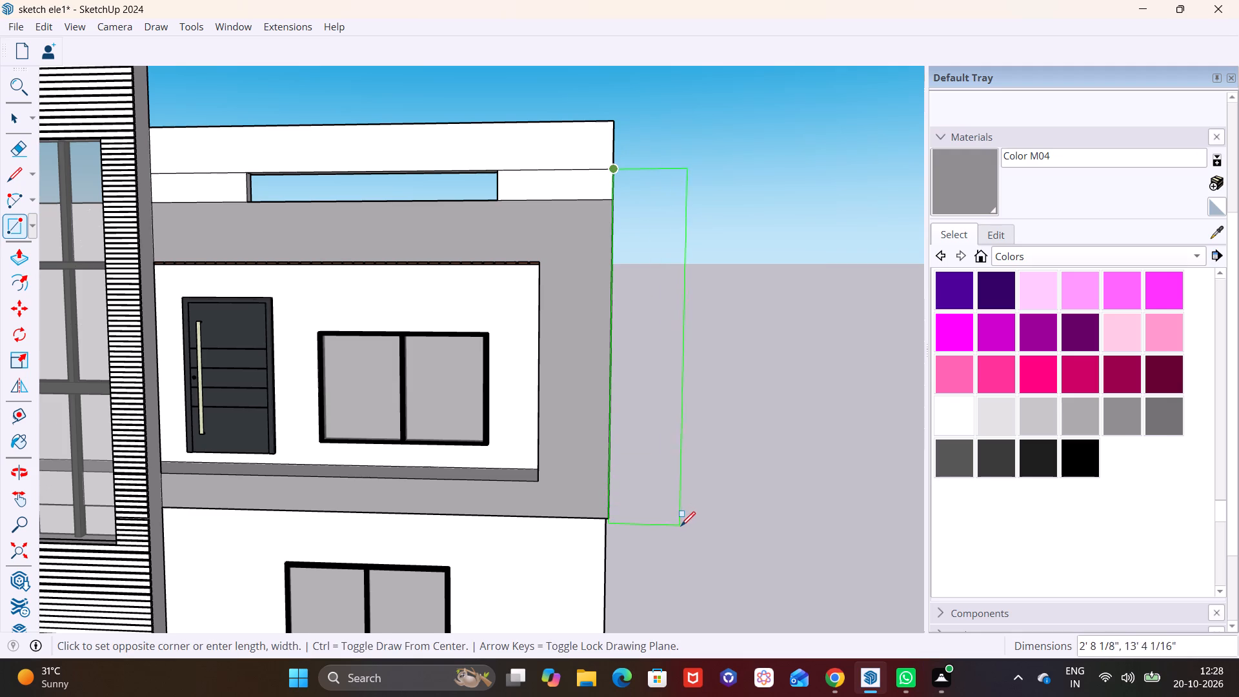
click(720, 522)
key(space)
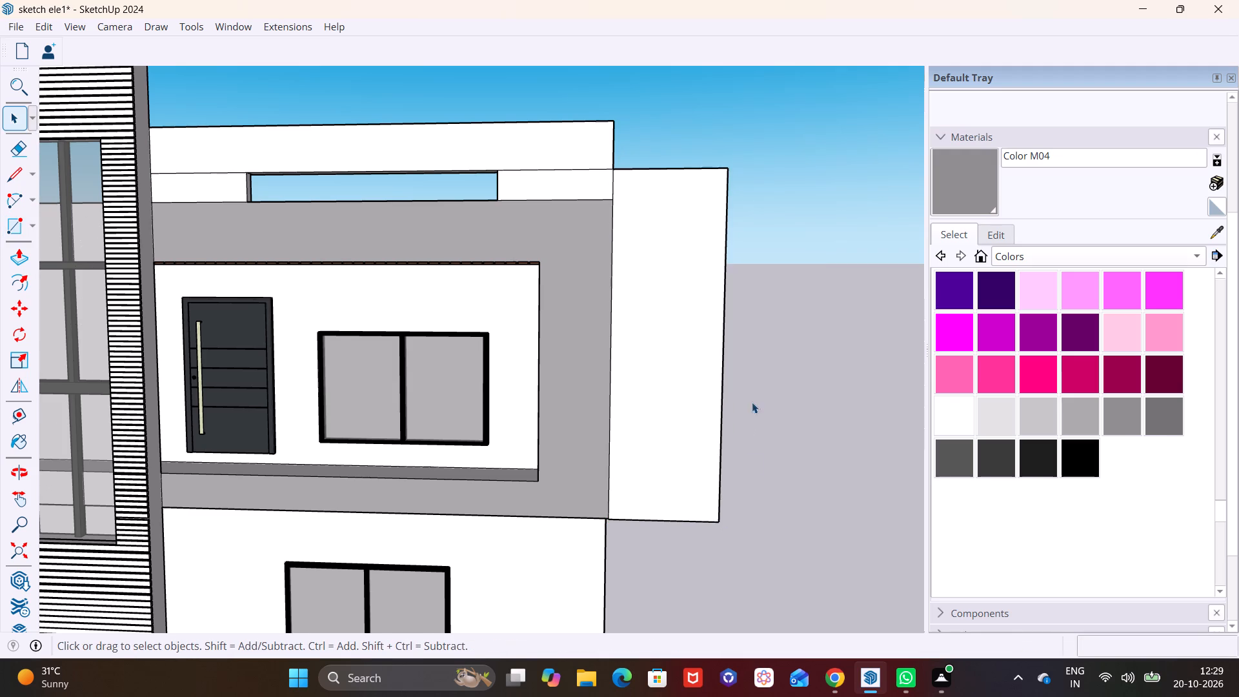
Push/Pull the new side rectangle back towards the house to make it a thick vertical panel.
scroll(747, 360, down, 1)
middle_drag(734, 370, 190, 423)
click(329, 362)
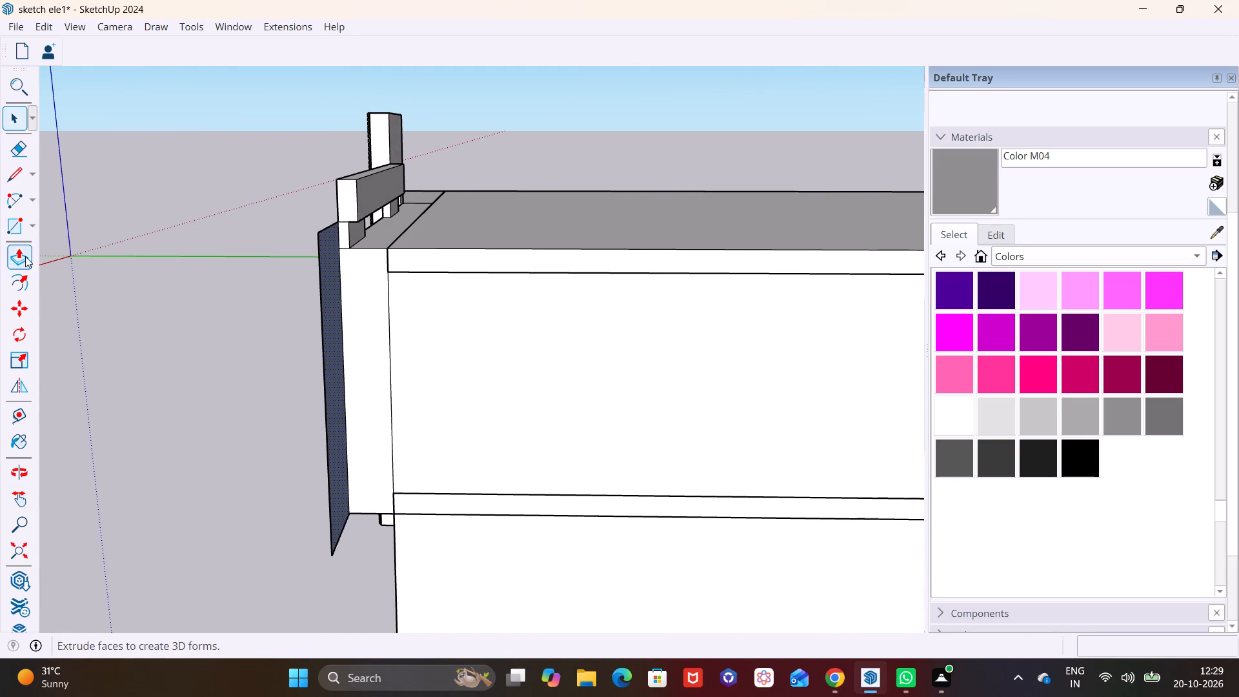
click(25, 256)
click(332, 314)
click(370, 316)
key(space)
Examine the new side panel against the rest of the front elevation and at its outer corner.
scroll(358, 389, down, 1)
middle_drag(358, 389, 843, 370)
scroll(709, 352, down, 1)
shift+middle_drag(660, 363, 426, 432)
middle_drag(601, 427, 695, 351)
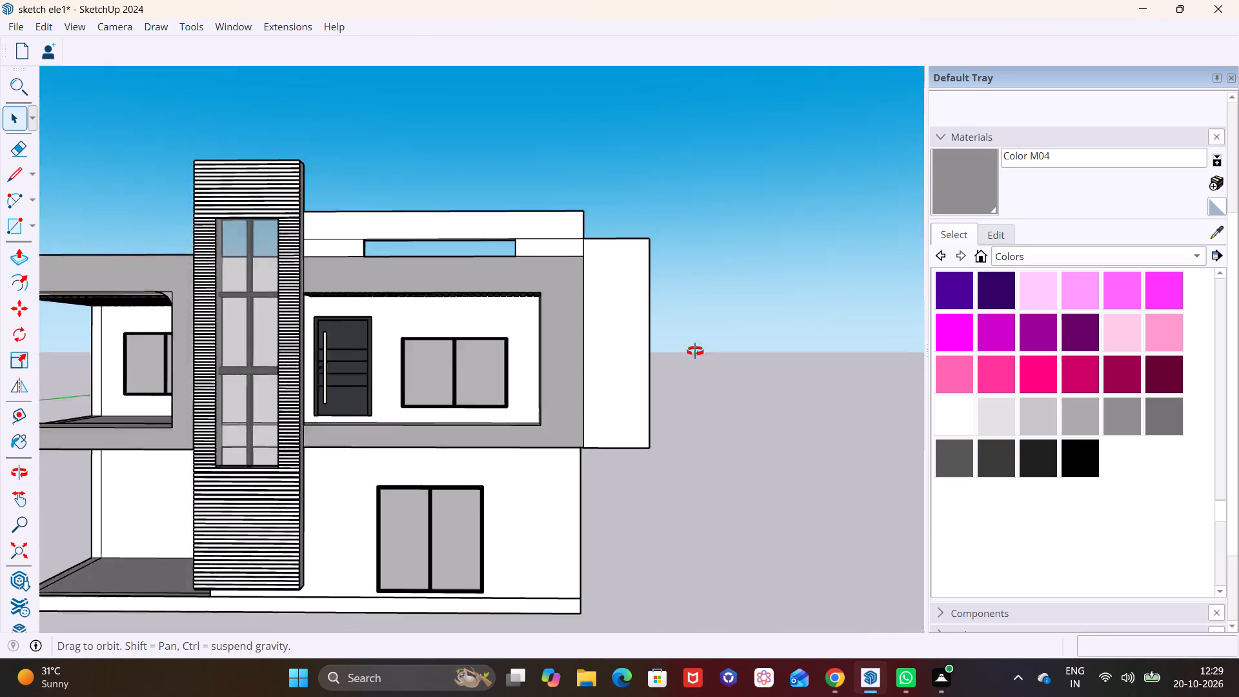
middle_drag(695, 351, 708, 335)
shift+middle_drag(691, 338, 523, 461)
key(space)
click(584, 490)
scroll(416, 468, up, 4)
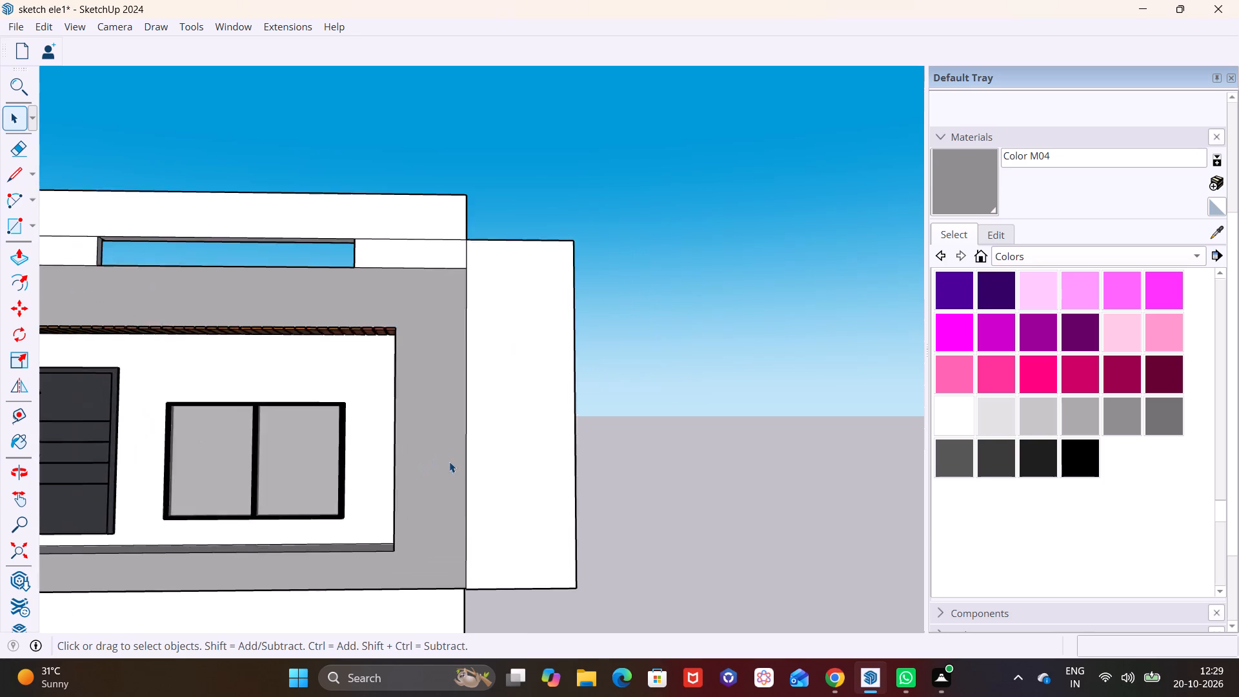
scroll(449, 461, up, 2)
middle_drag(509, 462, 425, 494)
scroll(435, 406, up, 3)
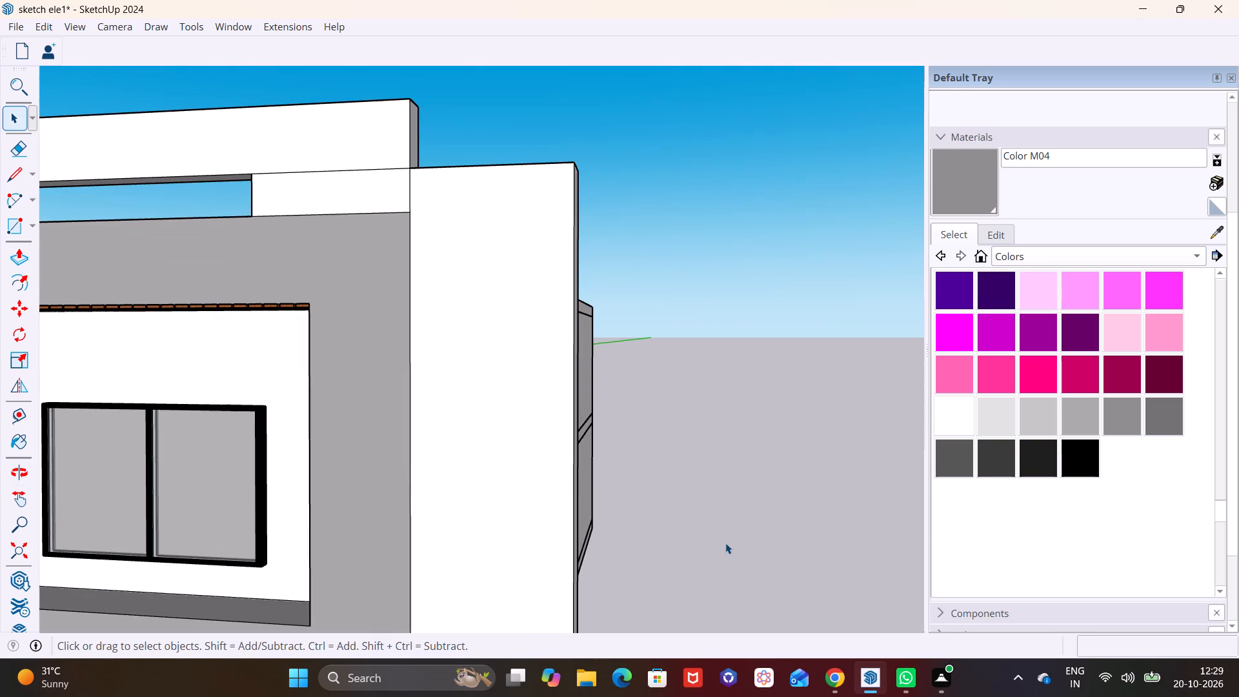
Push the side panel's outer edge face in 5 1/16" to narrow the panel.
click(29, 226)
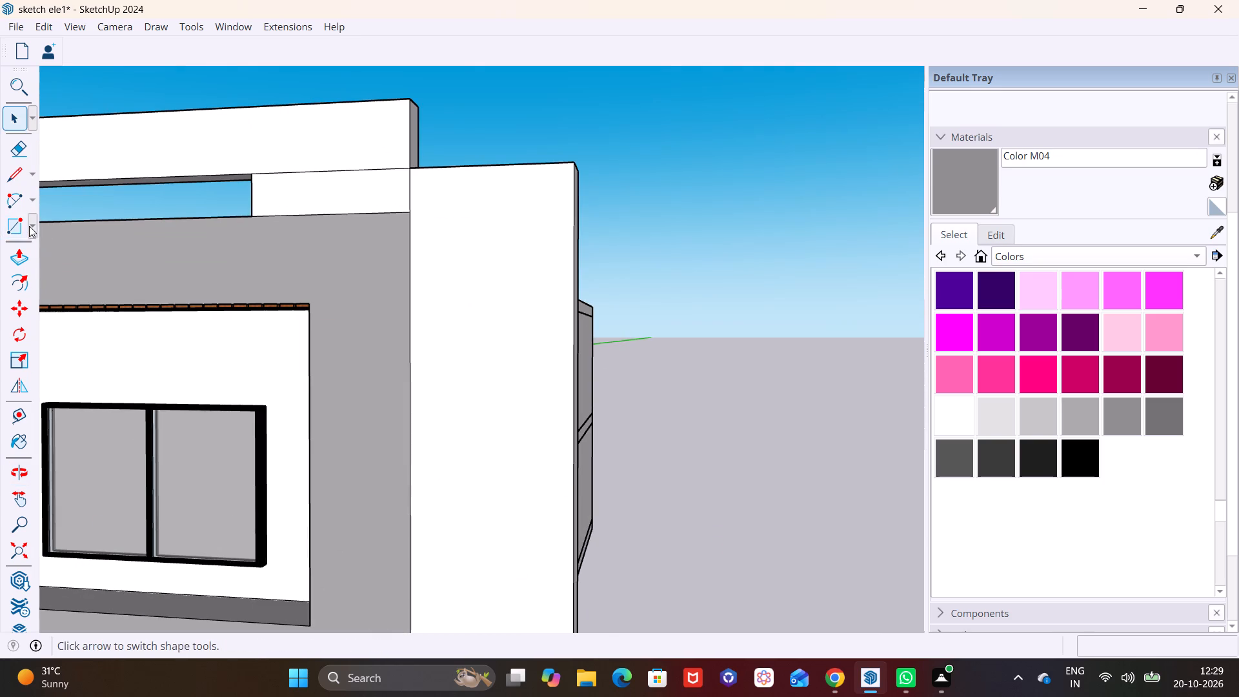
click(48, 250)
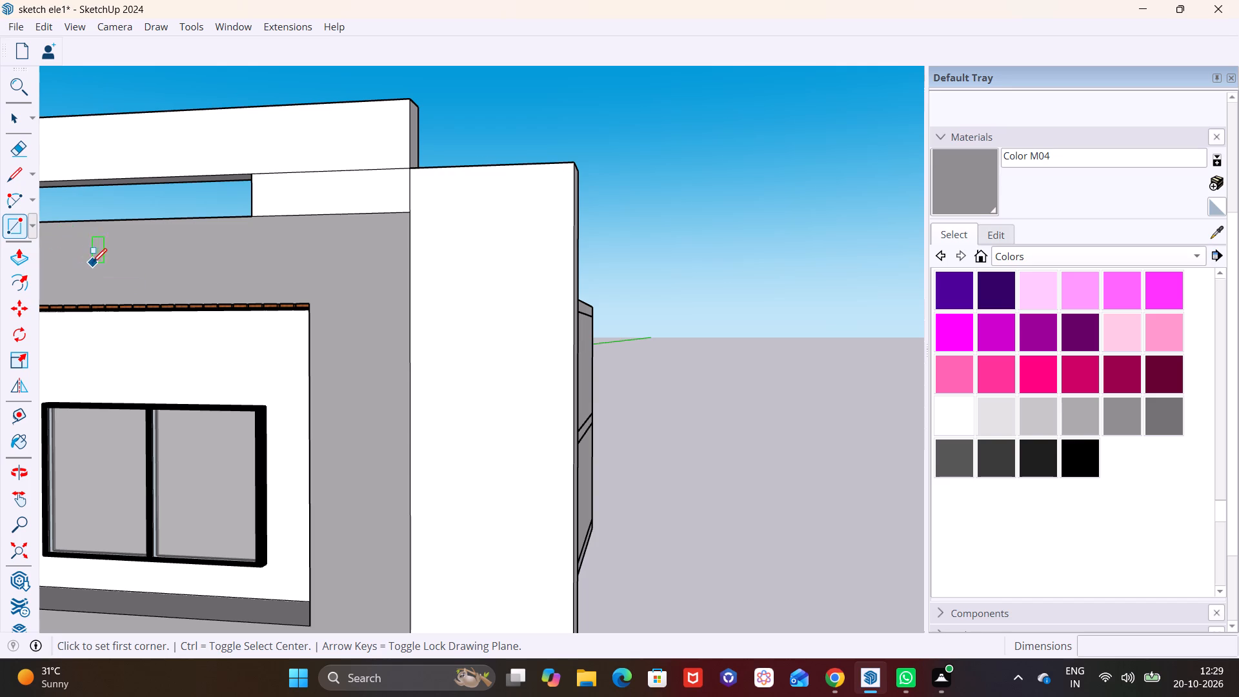
middle_drag(605, 383, 476, 401)
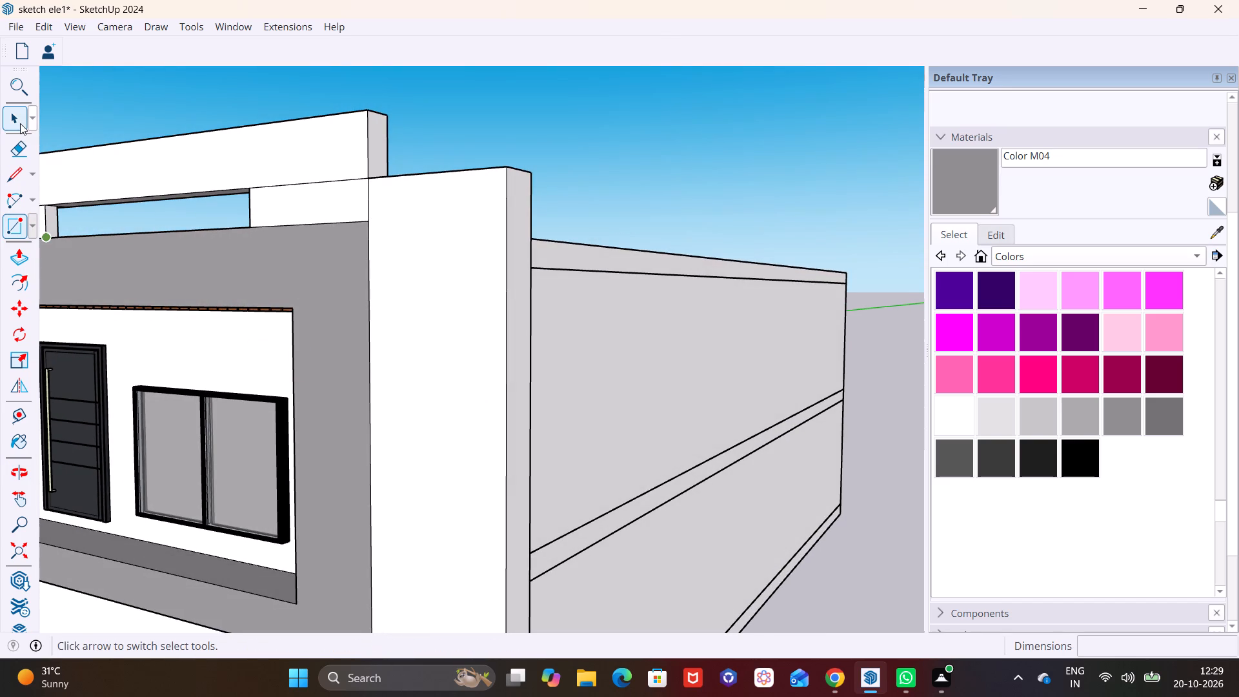
click(20, 123)
click(528, 390)
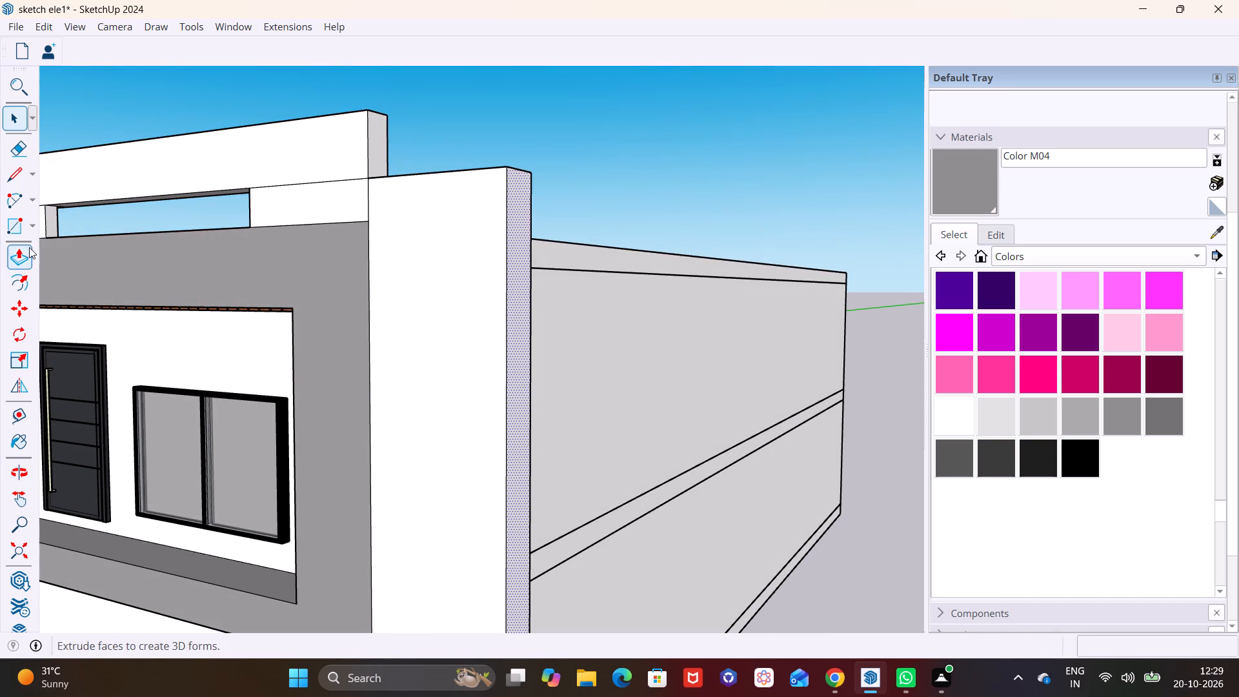
click(28, 251)
click(519, 348)
click(504, 345)
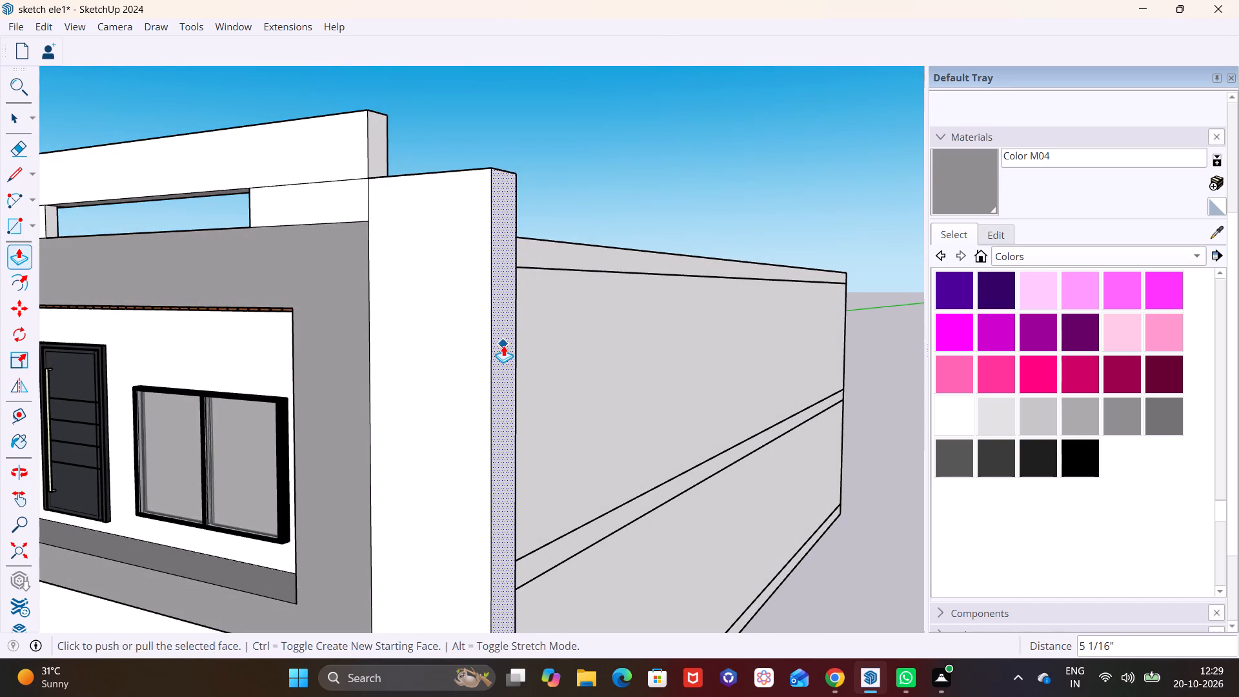
Draw two full-width rectangles about 11 3/8" and 10 1/2" high at the top of the panel's front face, leaving a narrow strip between them.
click(37, 223)
click(32, 226)
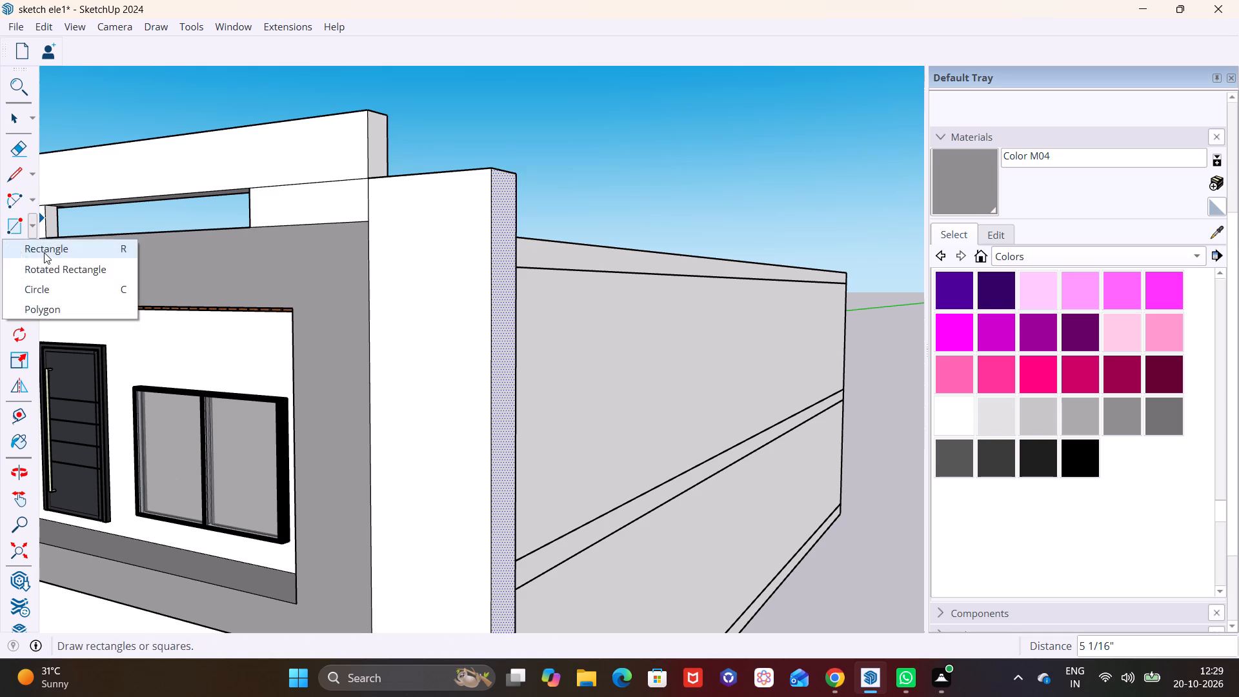
click(44, 252)
scroll(420, 222, up, 2)
scroll(355, 172, up, 2)
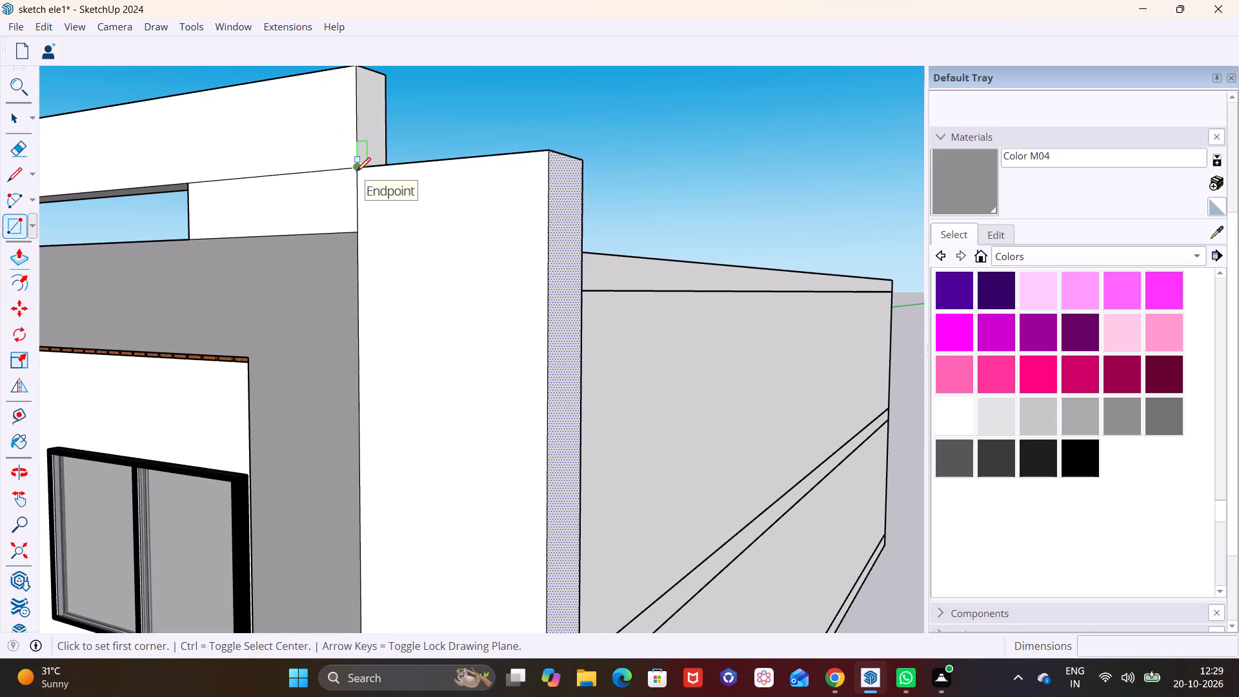
click(361, 166)
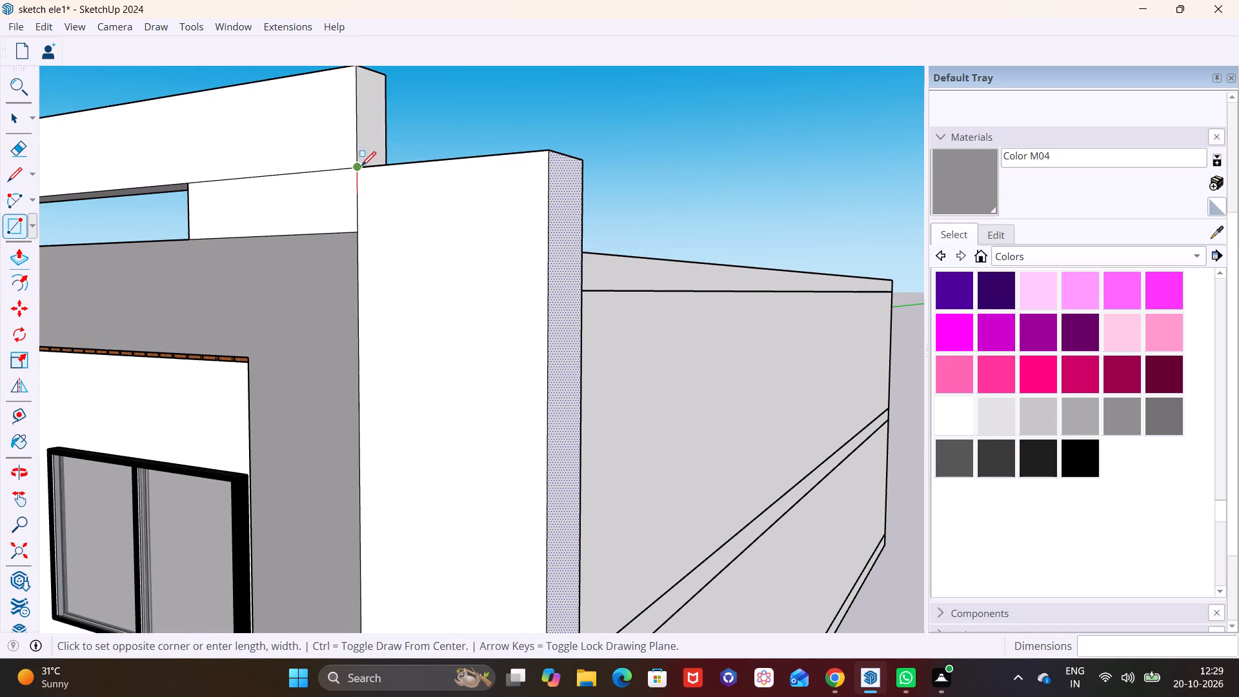
click(548, 214)
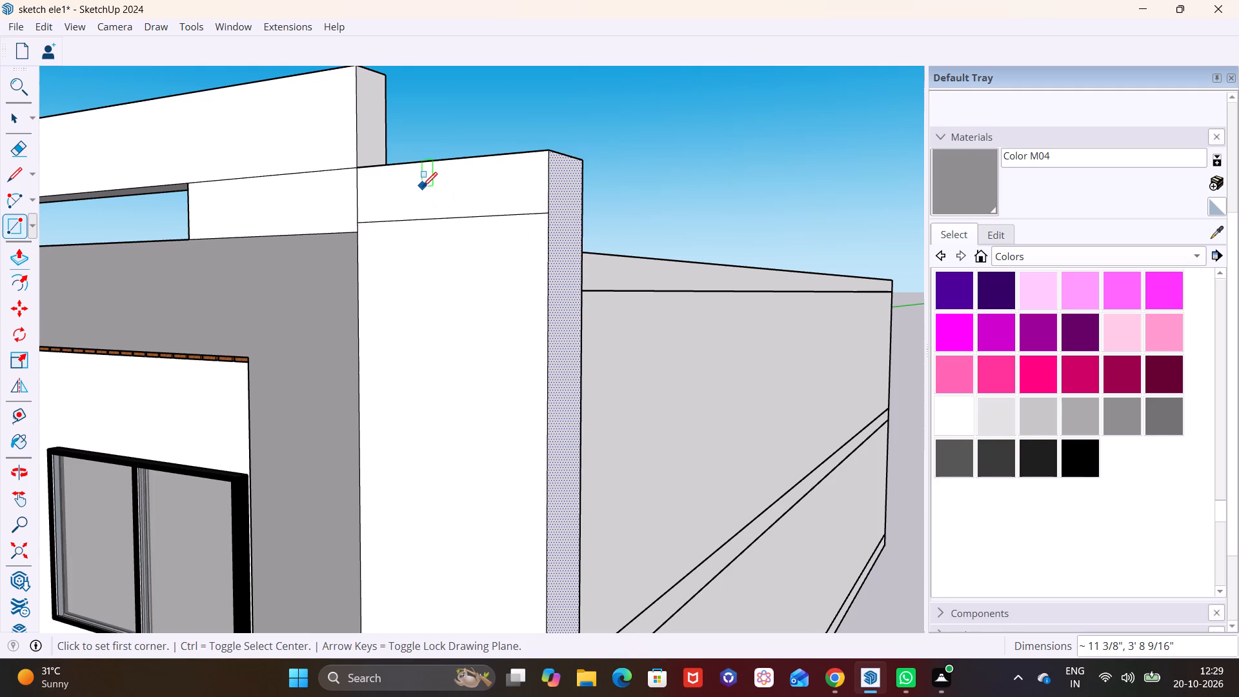
click(358, 241)
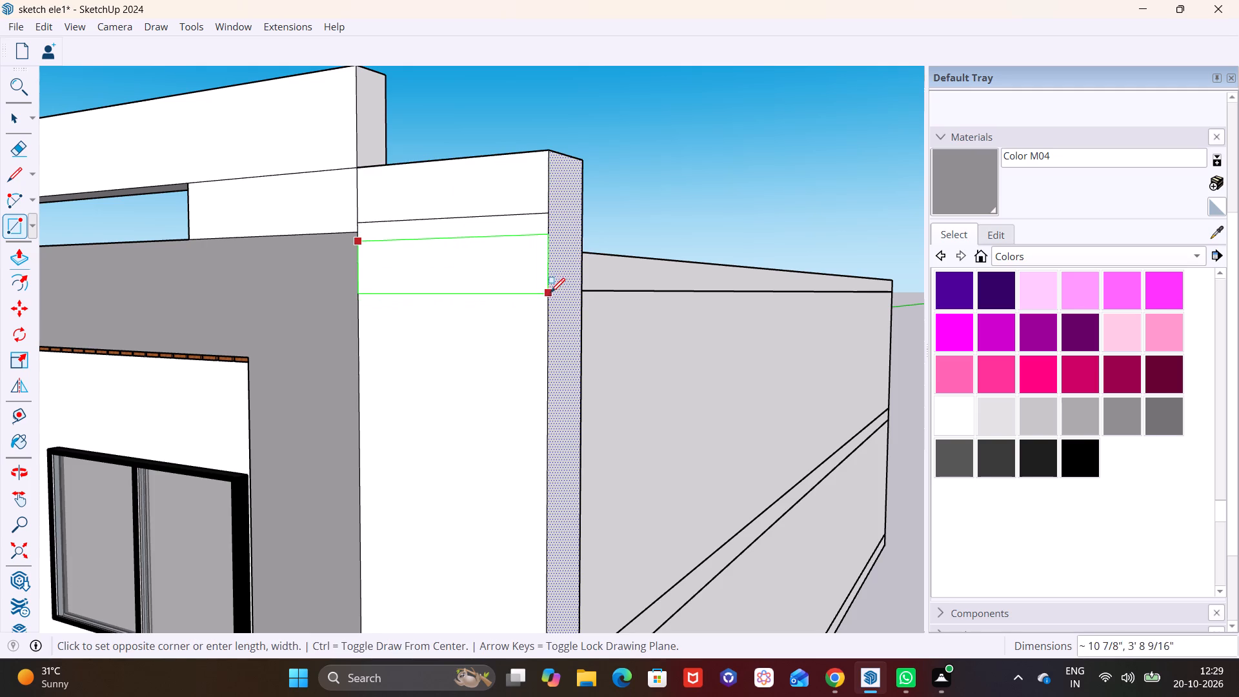
click(552, 292)
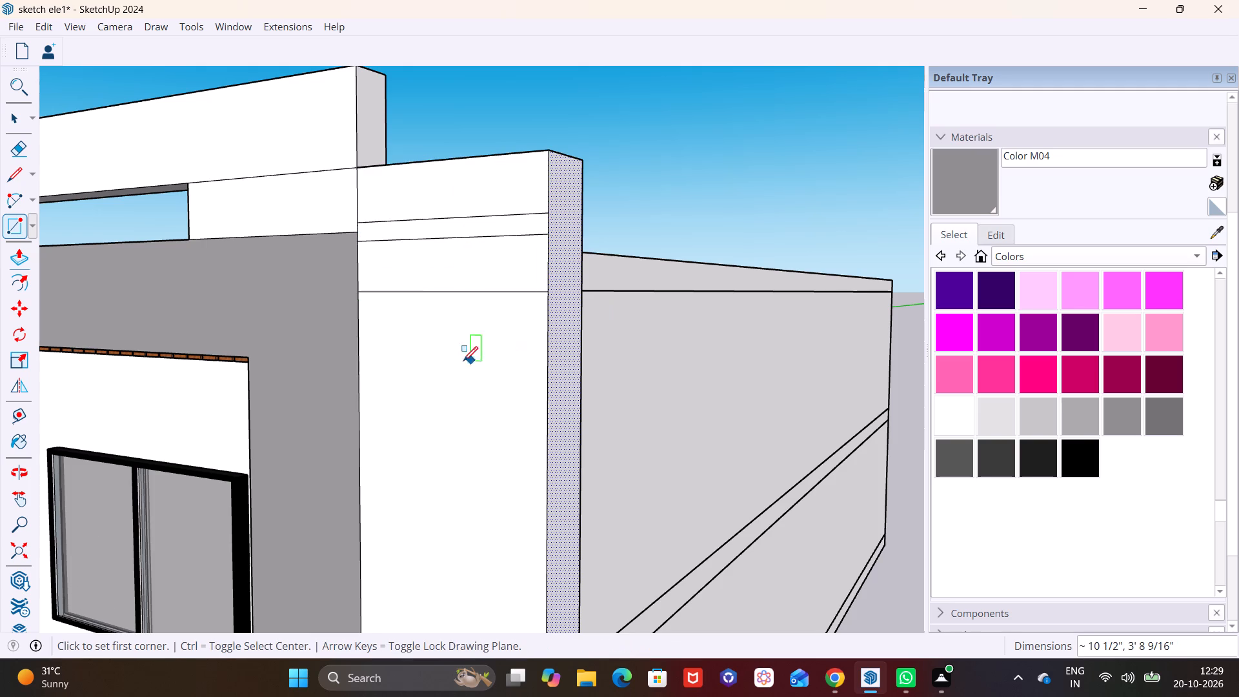
Draw three more full-width rectangles down the panel, about 11 1/2", 1' 1 5/16" and 1' high, leaving narrow strips between them.
click(358, 308)
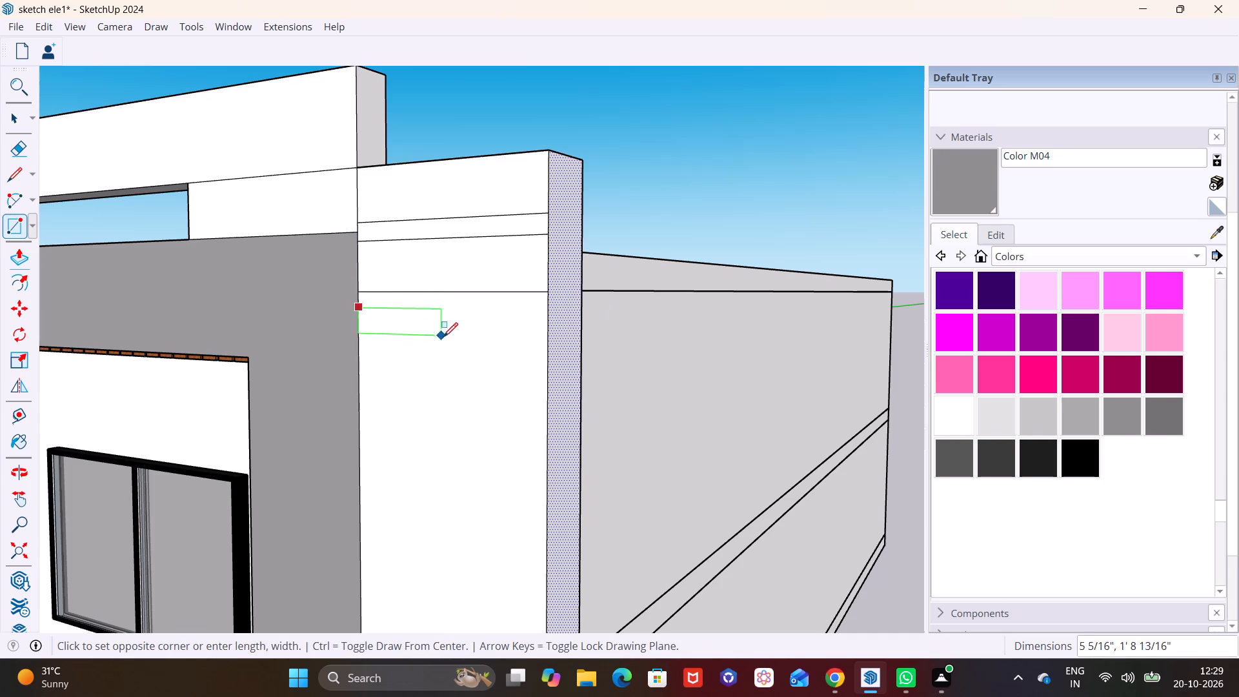
click(549, 372)
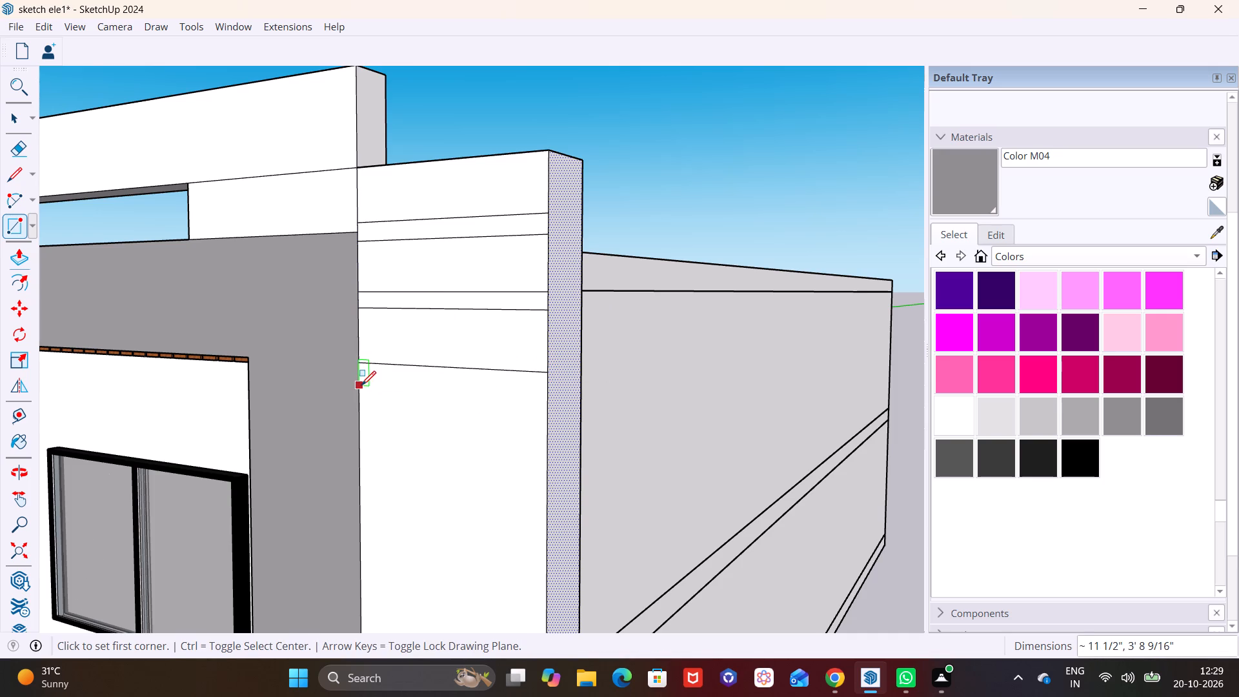
click(361, 383)
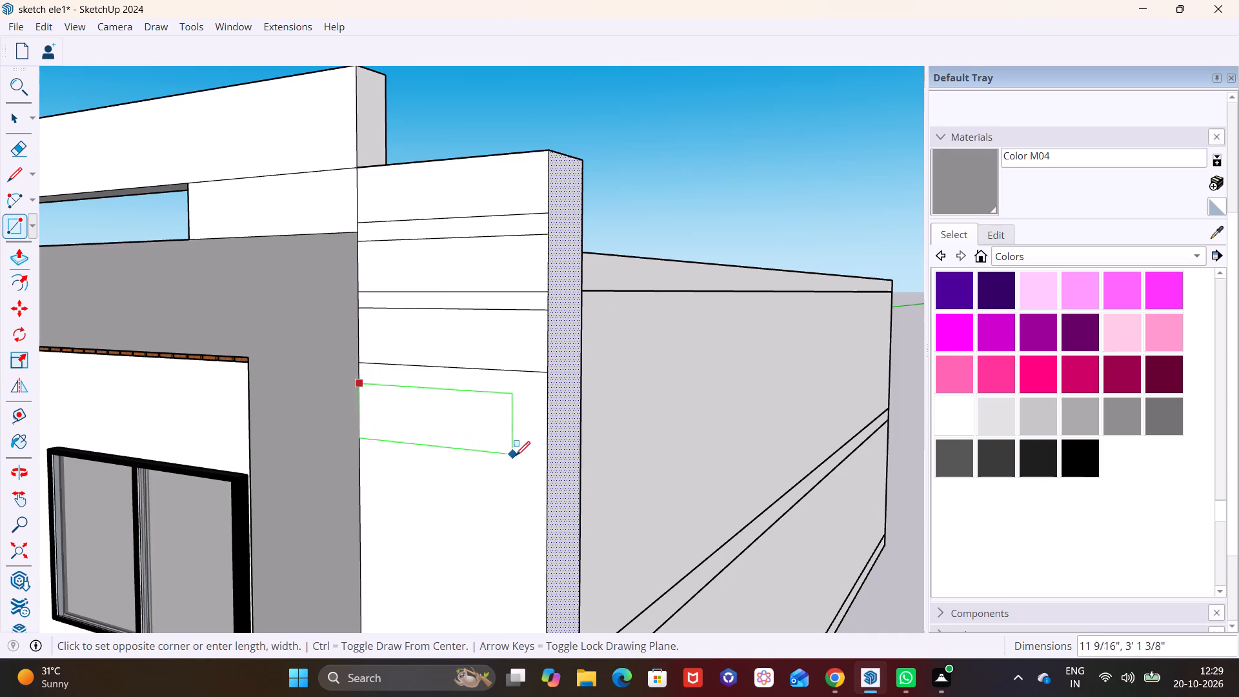
click(552, 467)
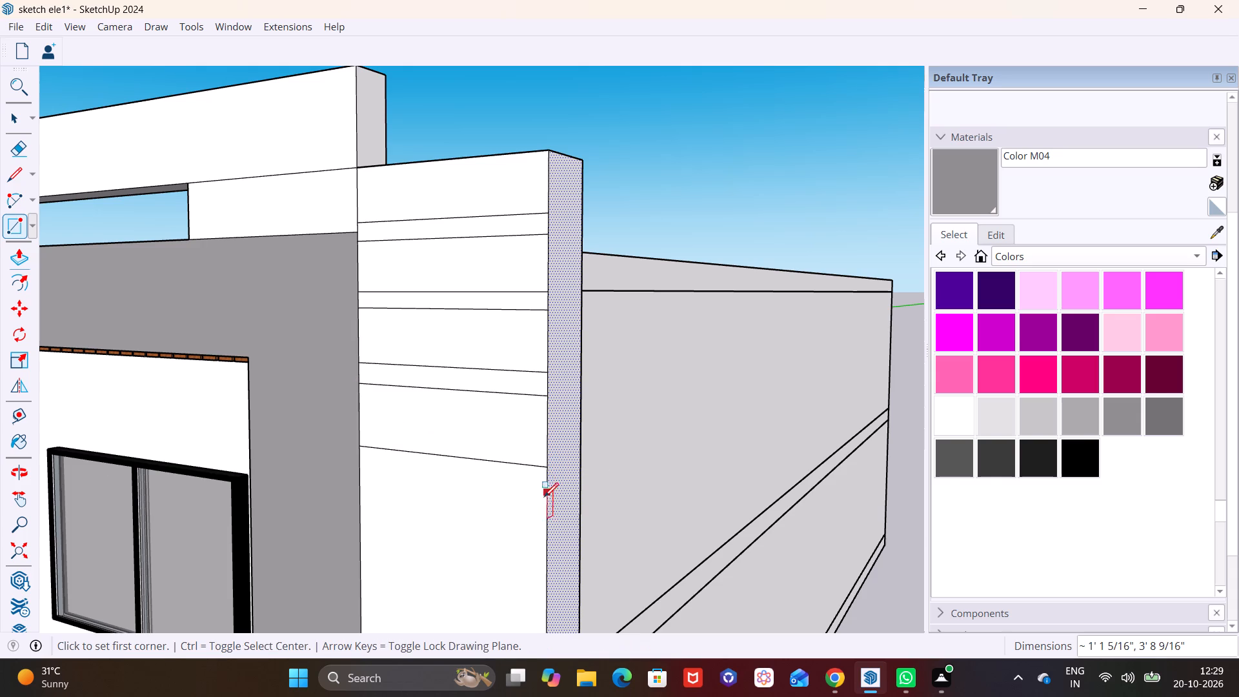
click(361, 464)
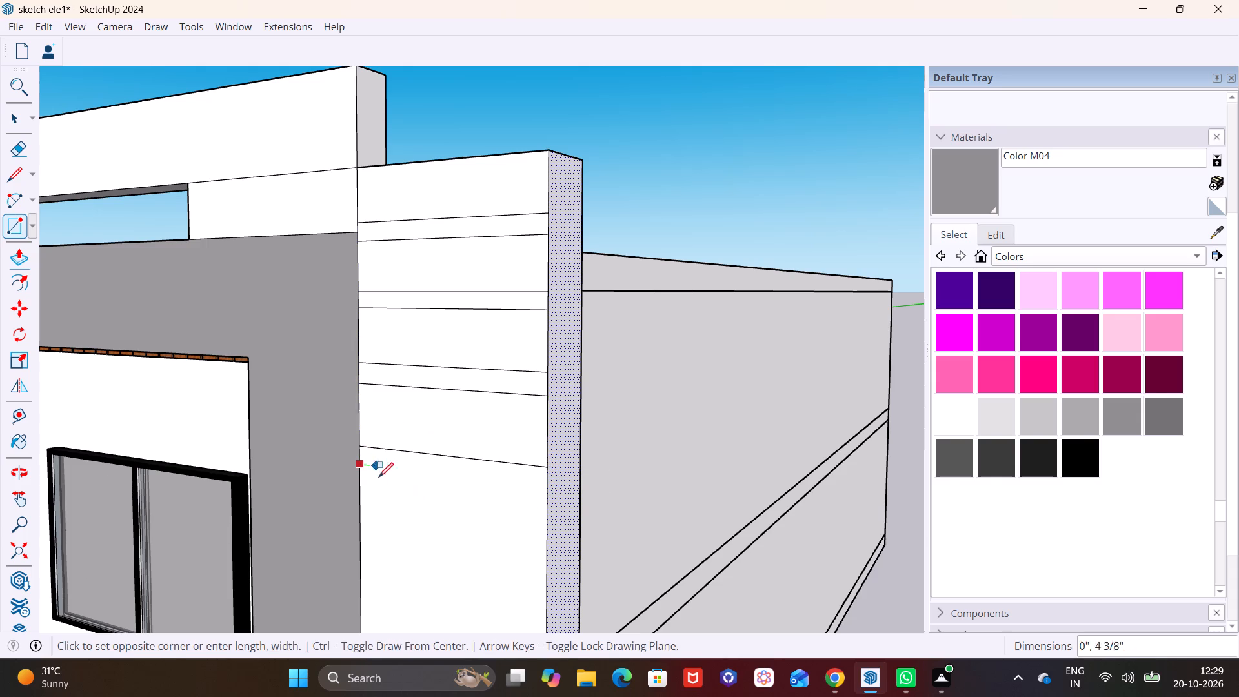
click(545, 552)
key(space)
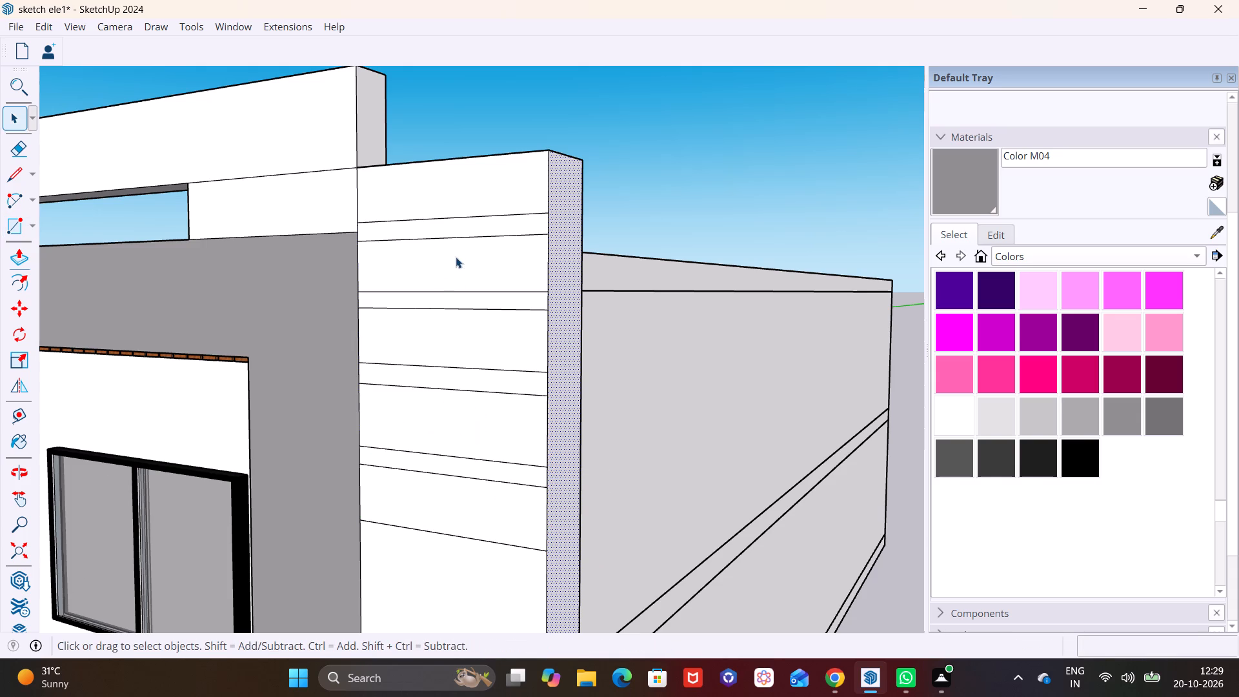
Push/Pull the topmost narrow strip on the side panel about 3 5/16" outward.
click(455, 230)
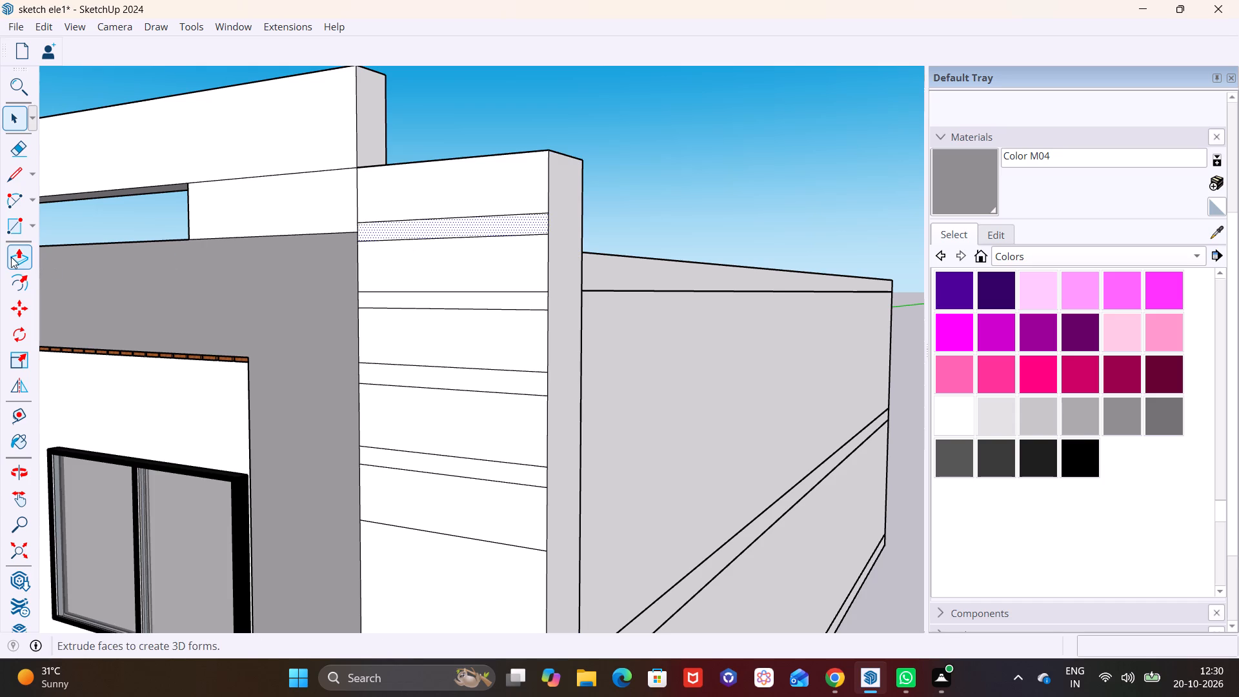
click(11, 257)
click(484, 230)
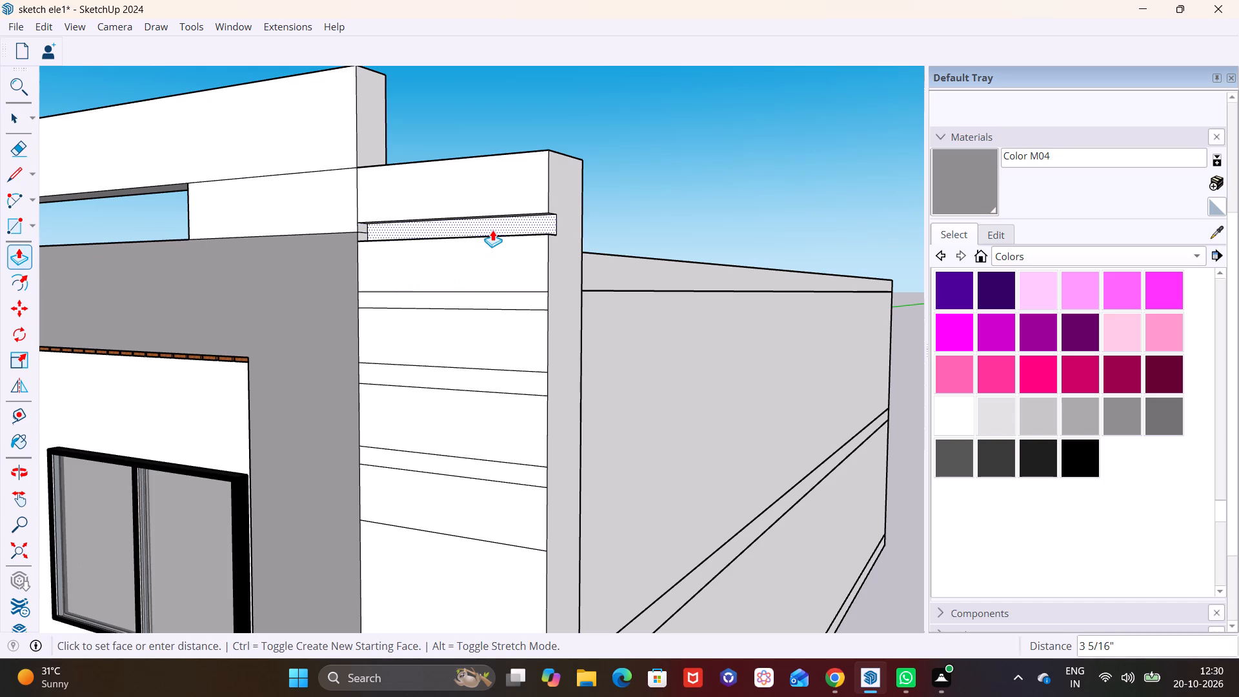
click(492, 230)
key(space)
Push/Pull the second narrow strip on the side panel outward by the same distance as the first.
click(468, 301)
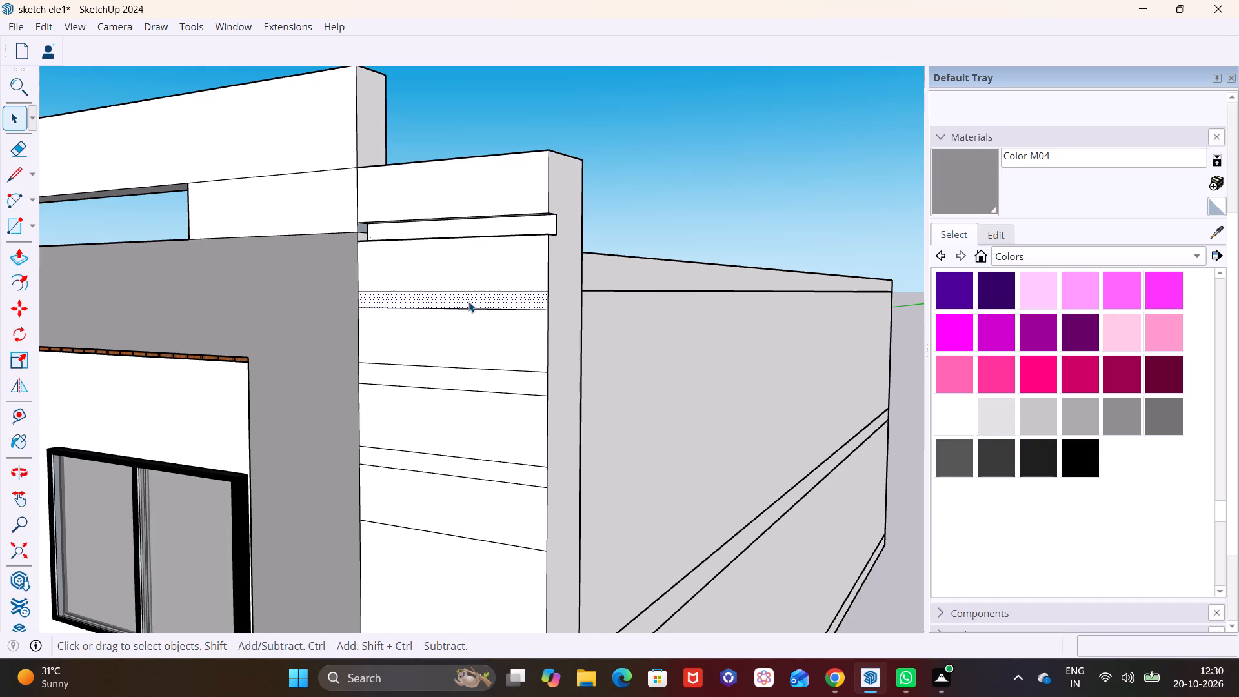
click(11, 223)
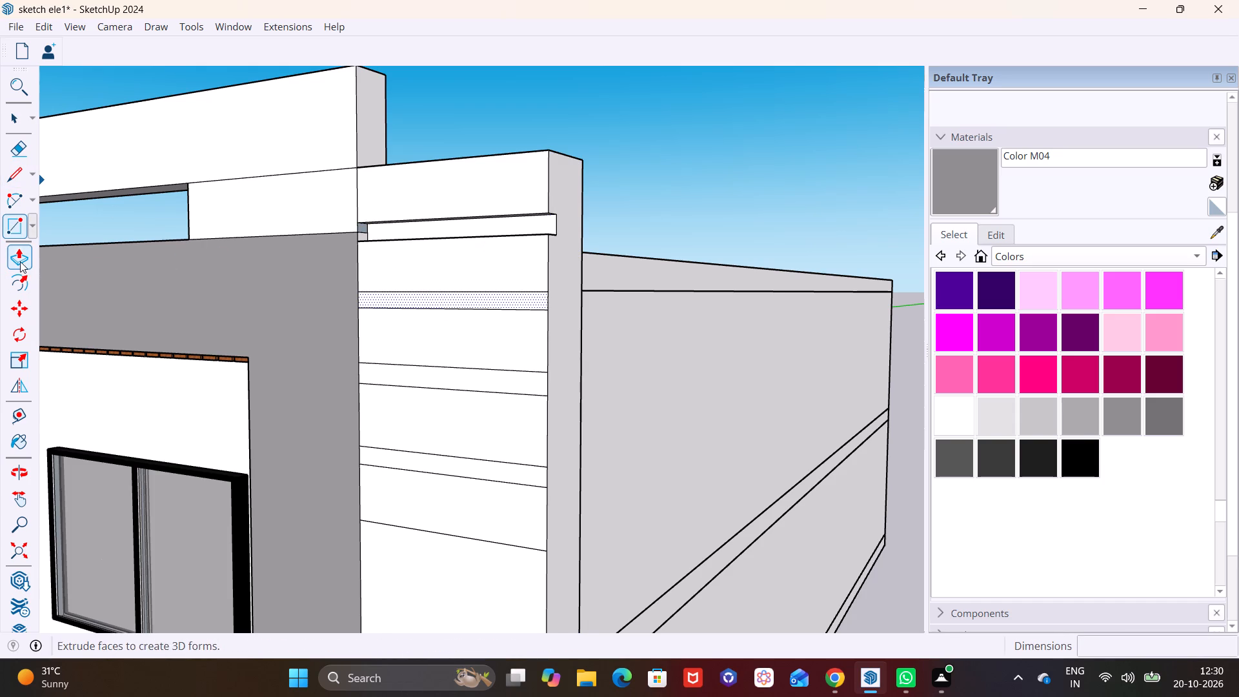
click(20, 261)
double_click(529, 301)
scroll(523, 345, down, 2)
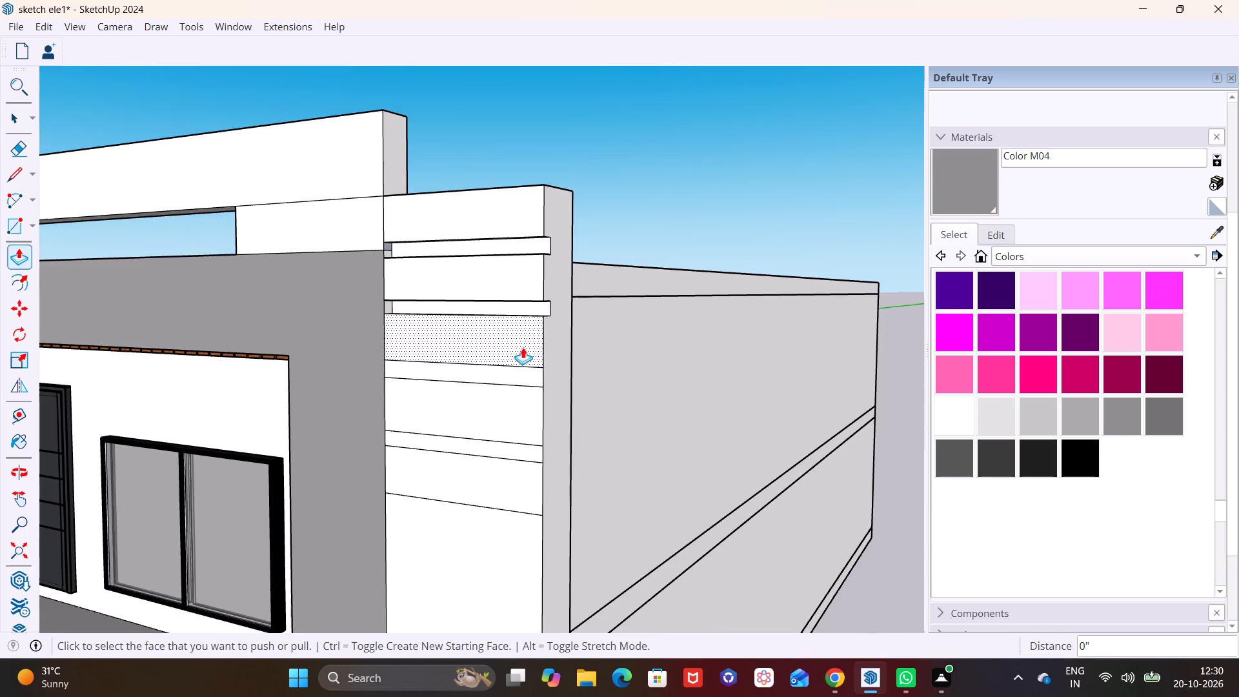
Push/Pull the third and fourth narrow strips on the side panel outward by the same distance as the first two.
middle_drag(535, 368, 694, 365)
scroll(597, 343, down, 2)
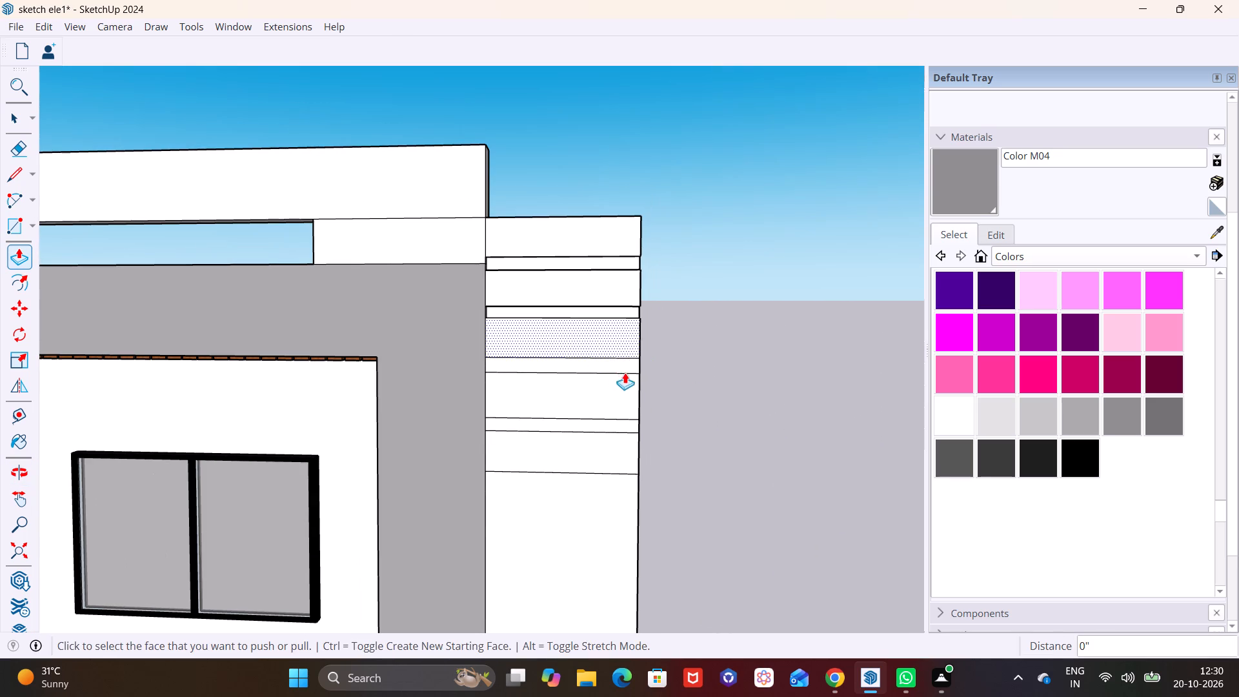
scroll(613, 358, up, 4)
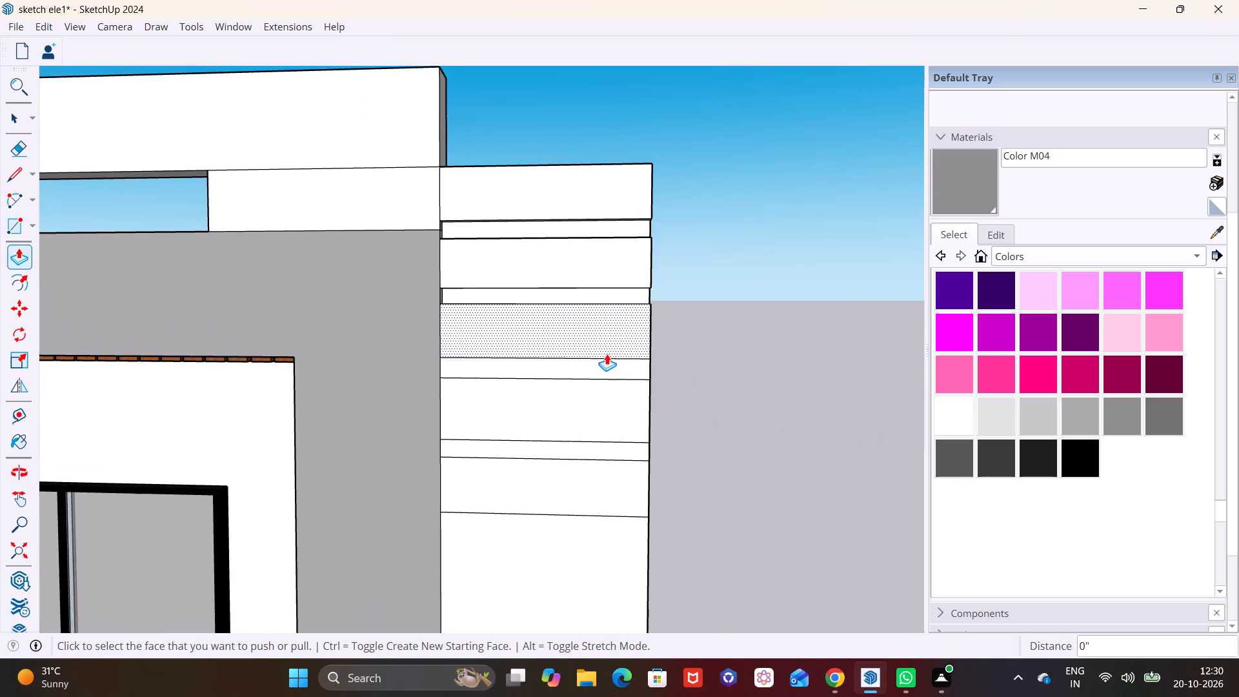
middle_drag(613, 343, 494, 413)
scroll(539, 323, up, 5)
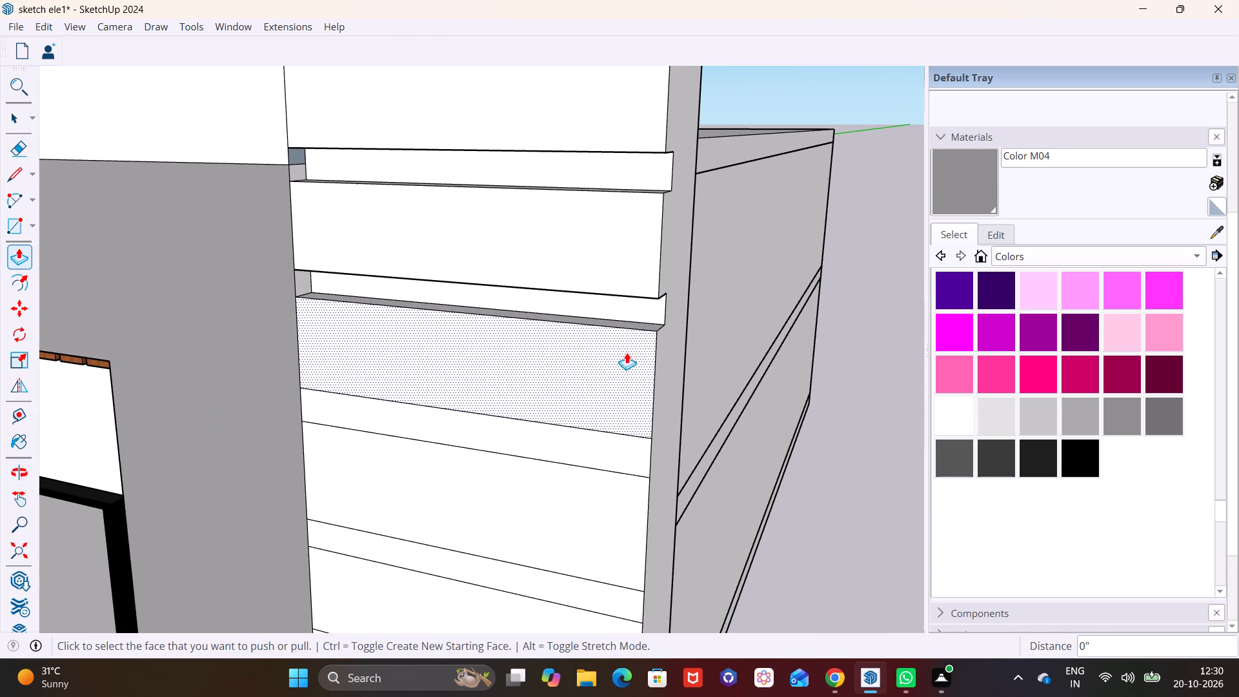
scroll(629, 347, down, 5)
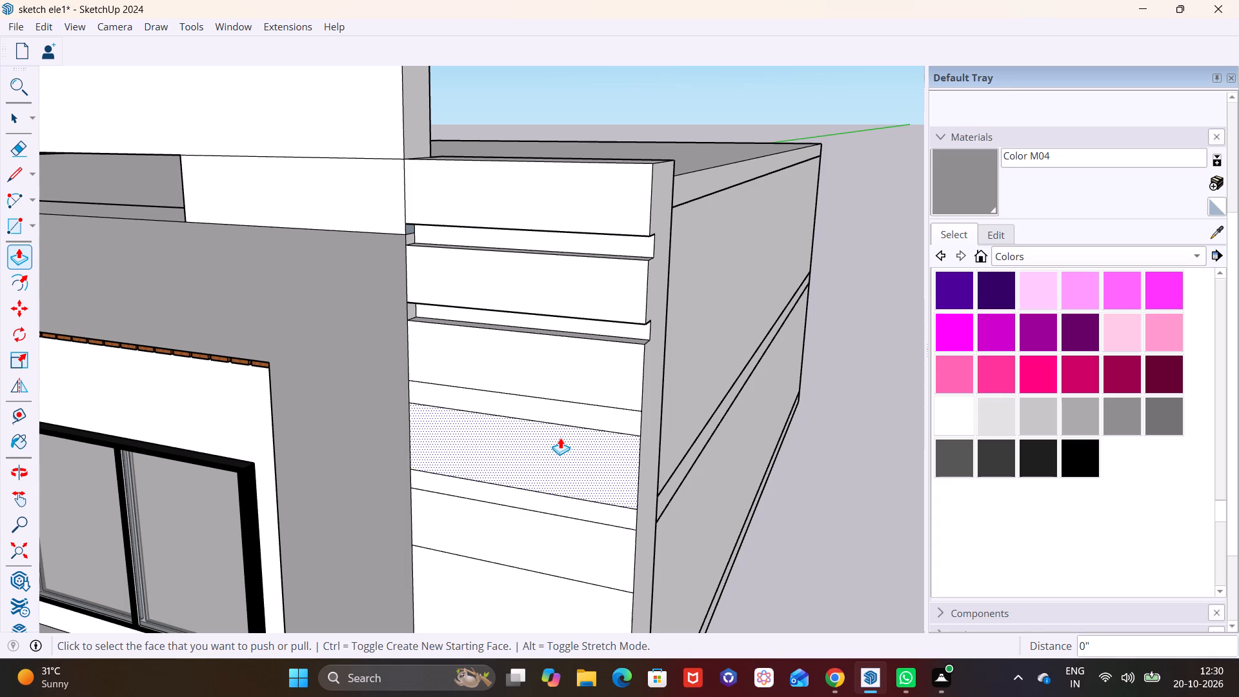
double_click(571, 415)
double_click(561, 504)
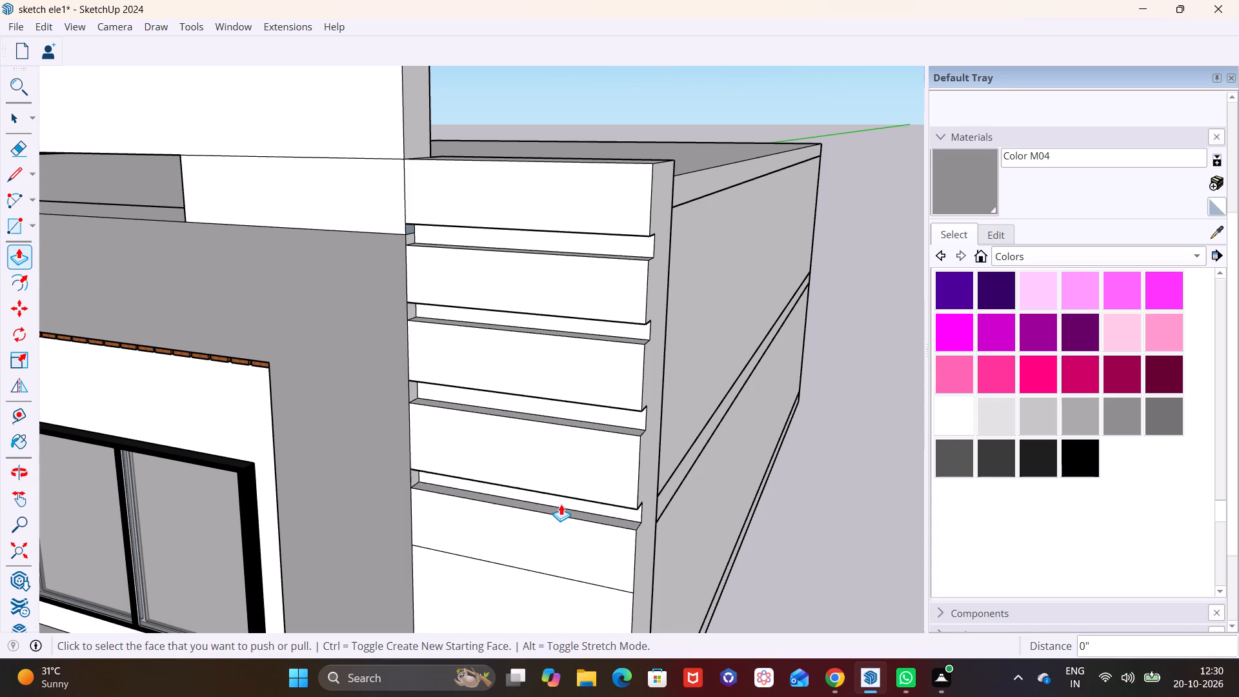
Examine the spacing and projection of the side panel's strips against the upper-storey front from several angles.
scroll(562, 504, down, 4)
middle_drag(583, 490, 711, 359)
key(space)
key(space)
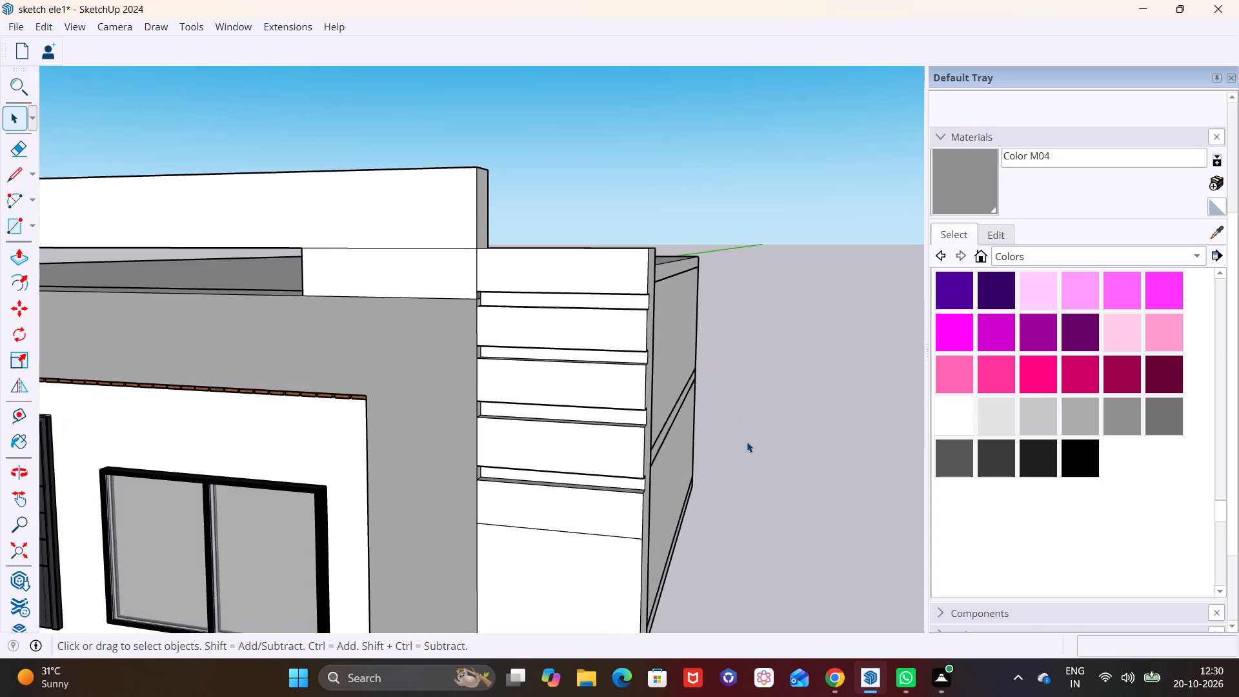
click(747, 441)
middle_drag(722, 500, 856, 411)
scroll(672, 445, down, 3)
middle_drag(612, 441, 564, 380)
middle_drag(579, 467, 572, 547)
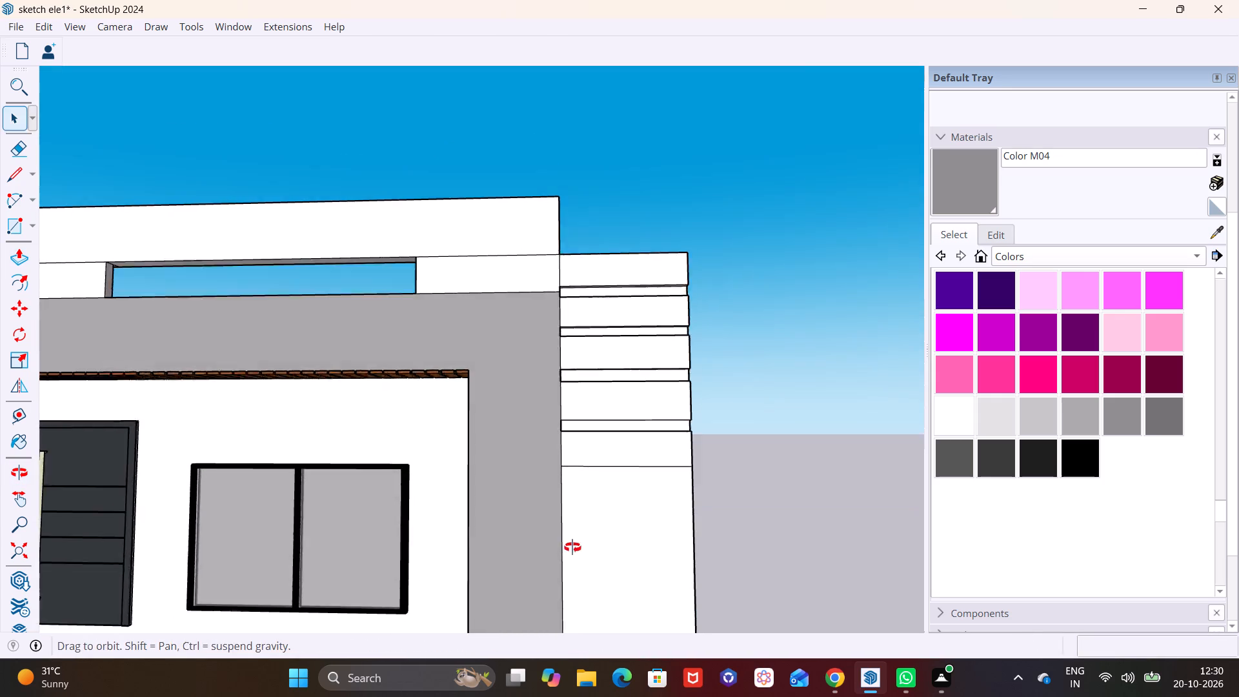
middle_drag(572, 547, 575, 556)
scroll(624, 487, down, 4)
shift+middle_drag(605, 481, 557, 397)
middle_drag(544, 415, 498, 461)
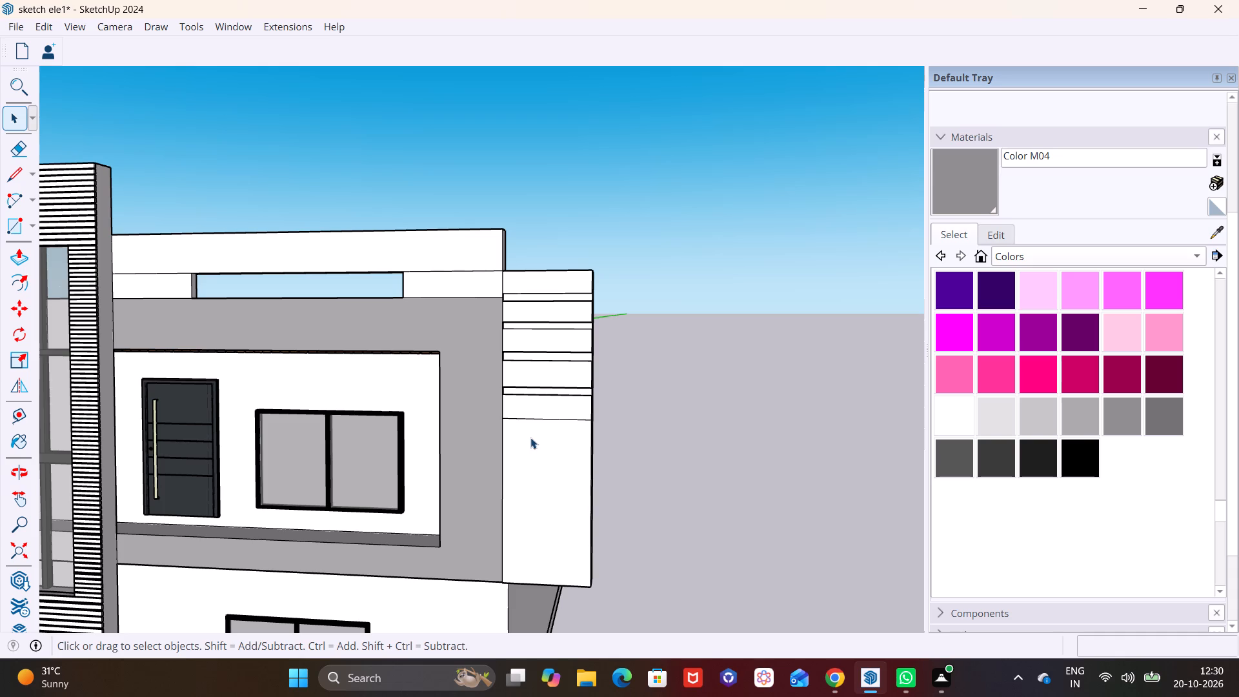
Undo the strip extrusions and the lower rectangles on the side panel, back to a single dividing line near its top.
key(ctrl+z)
key(ctrl+z)
key(ctrl+z)
key(ctrl+z)
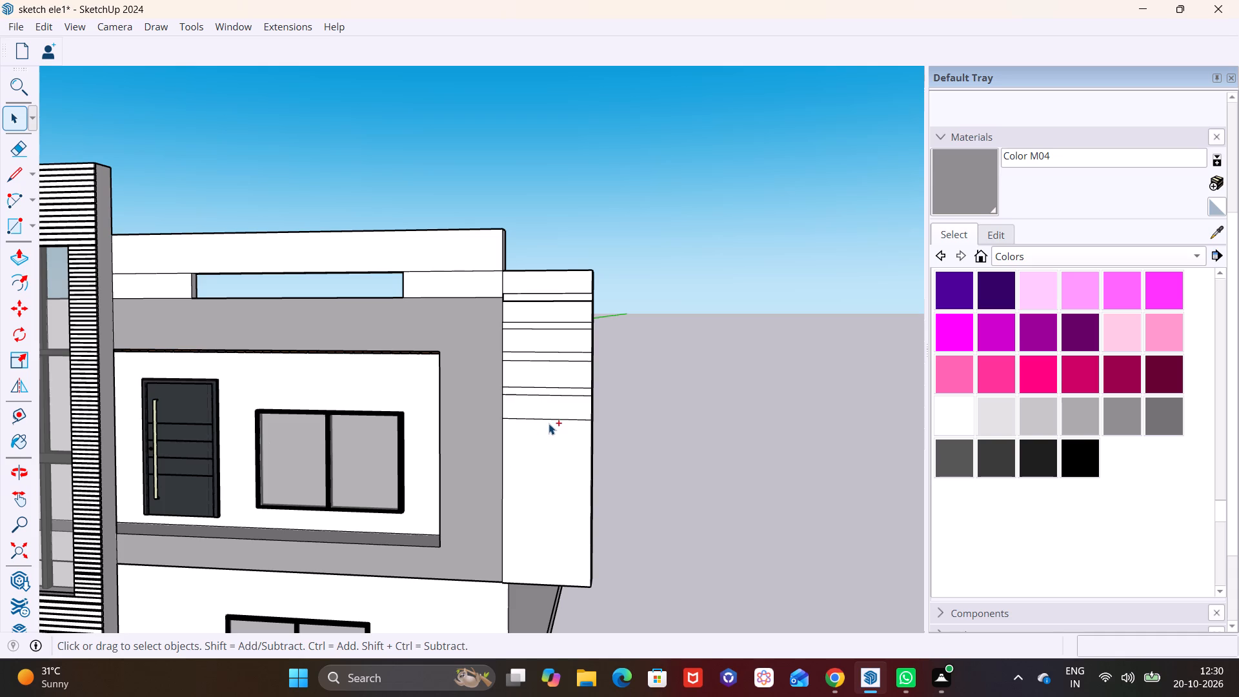
key(ctrl+z)
key(ctrl+z)
key(ctrl+z)
key(ctrl+z)
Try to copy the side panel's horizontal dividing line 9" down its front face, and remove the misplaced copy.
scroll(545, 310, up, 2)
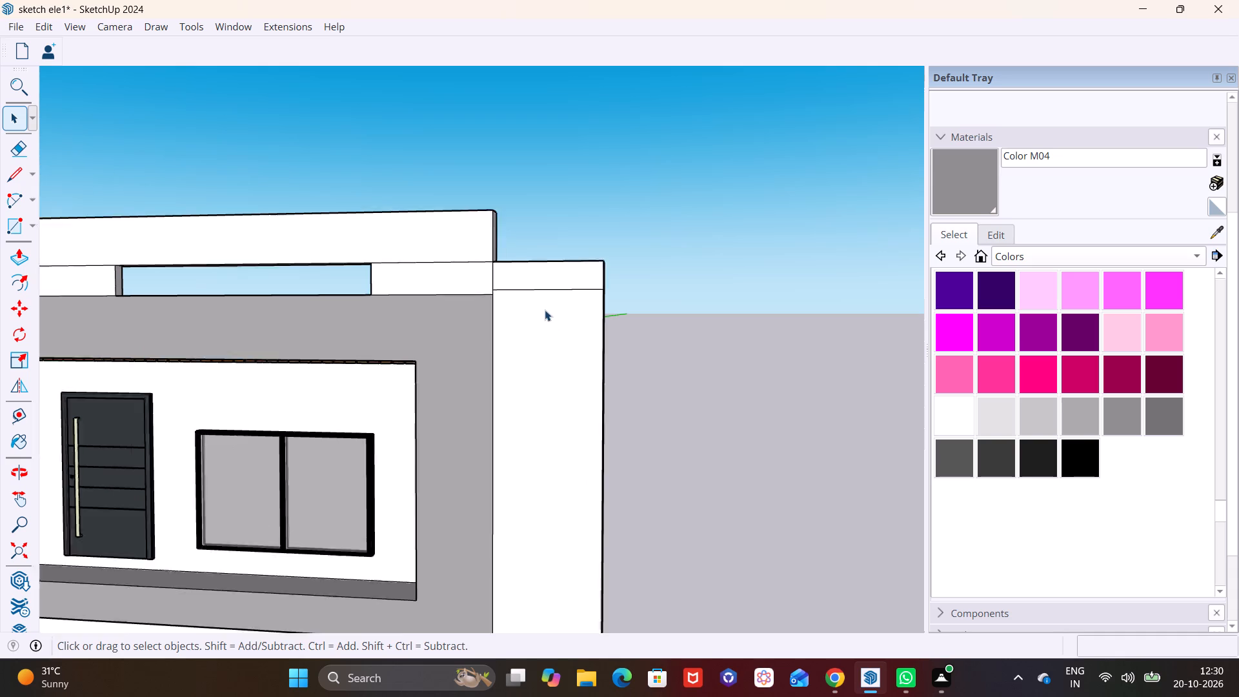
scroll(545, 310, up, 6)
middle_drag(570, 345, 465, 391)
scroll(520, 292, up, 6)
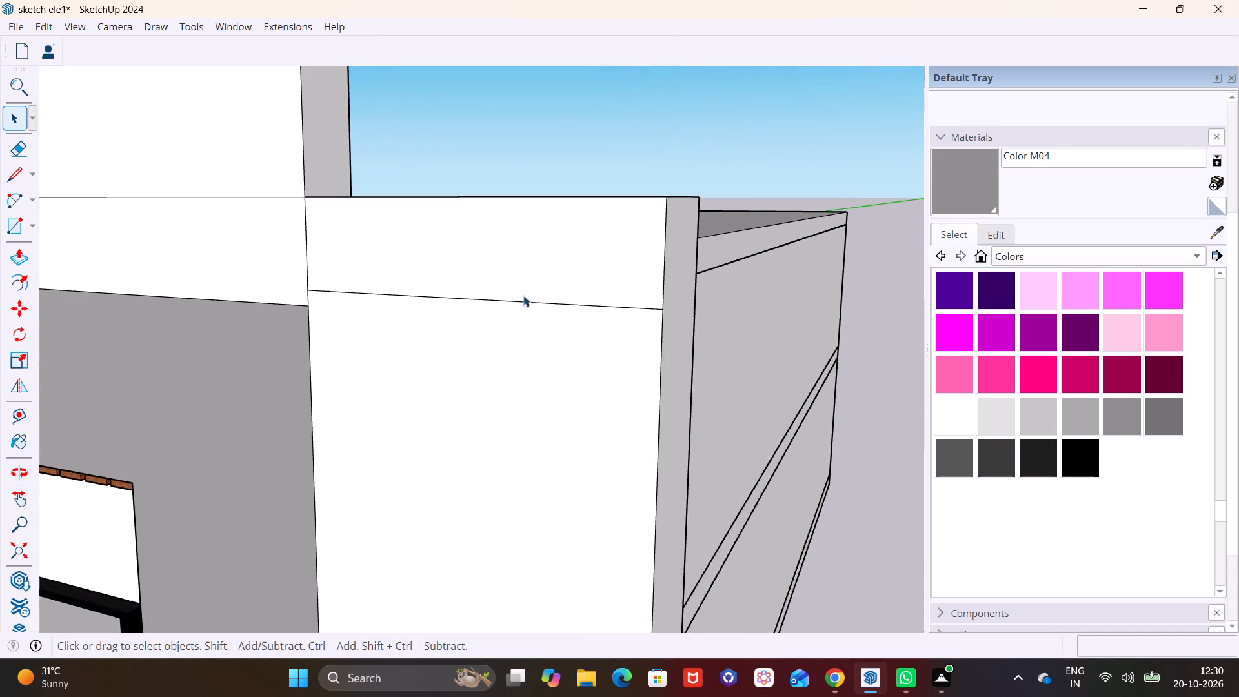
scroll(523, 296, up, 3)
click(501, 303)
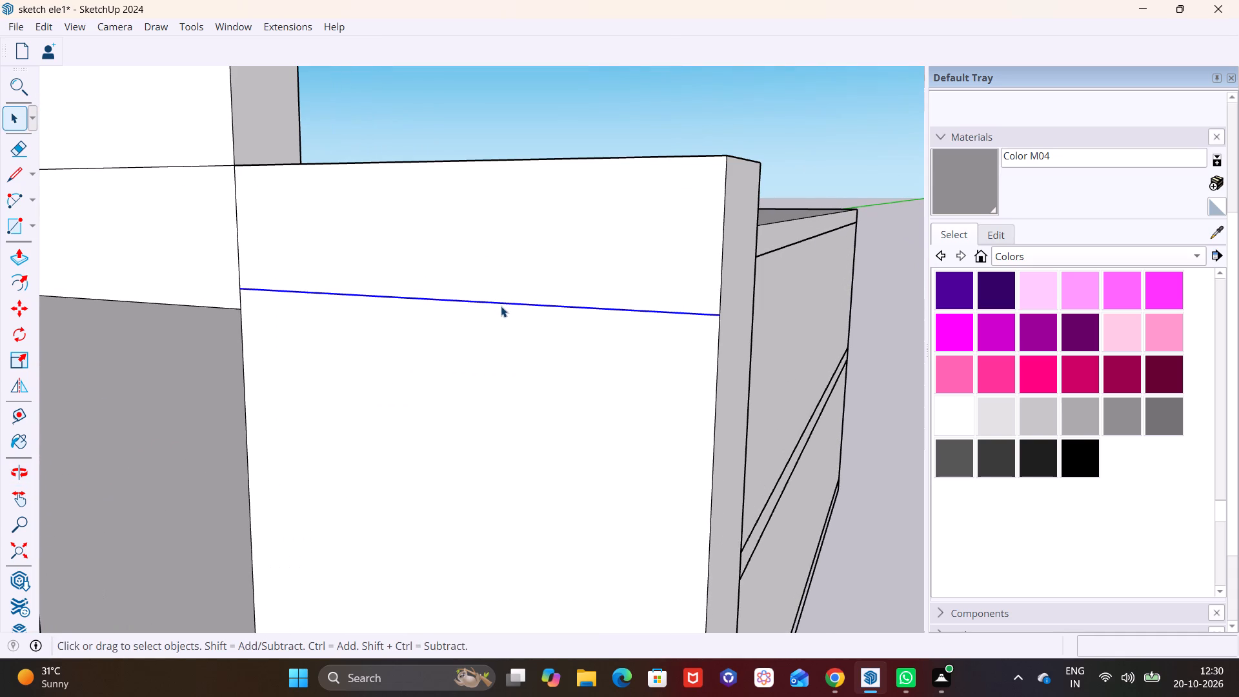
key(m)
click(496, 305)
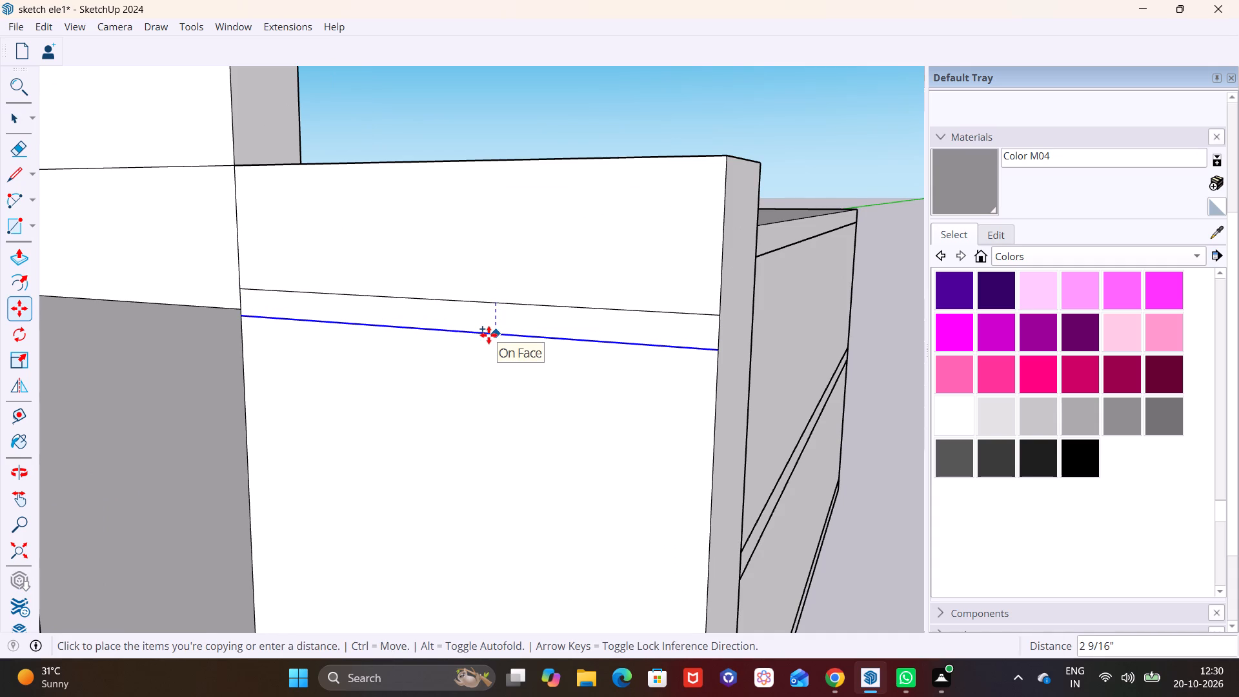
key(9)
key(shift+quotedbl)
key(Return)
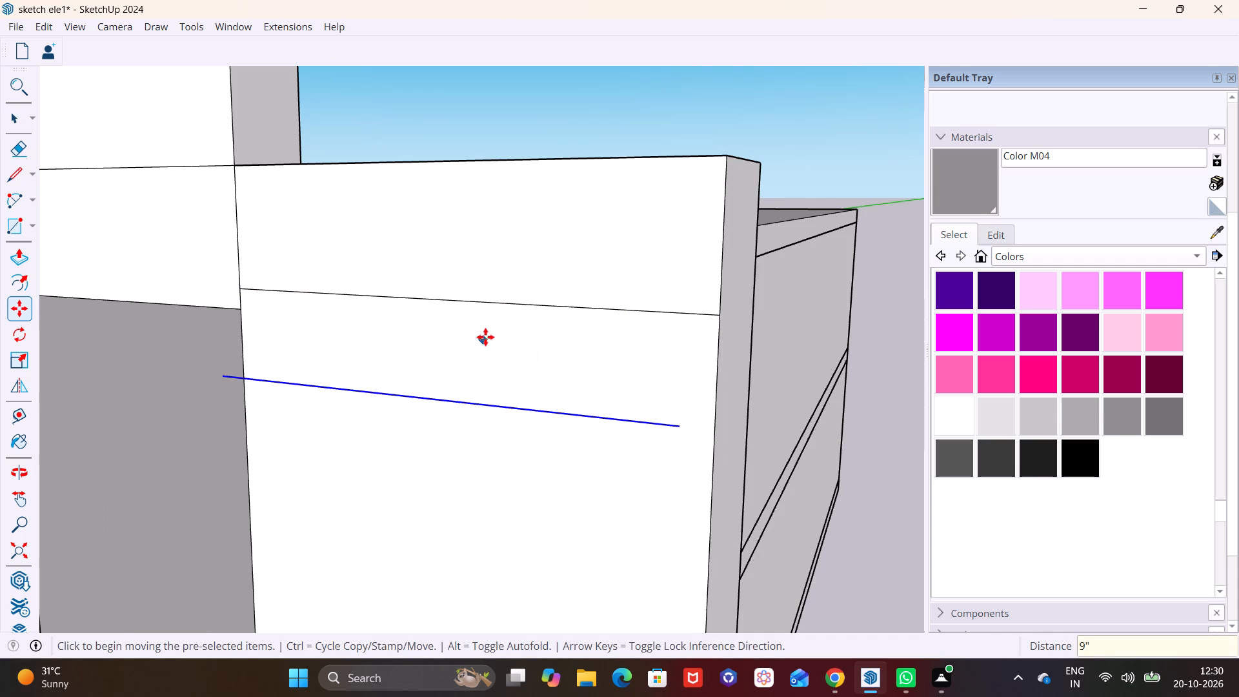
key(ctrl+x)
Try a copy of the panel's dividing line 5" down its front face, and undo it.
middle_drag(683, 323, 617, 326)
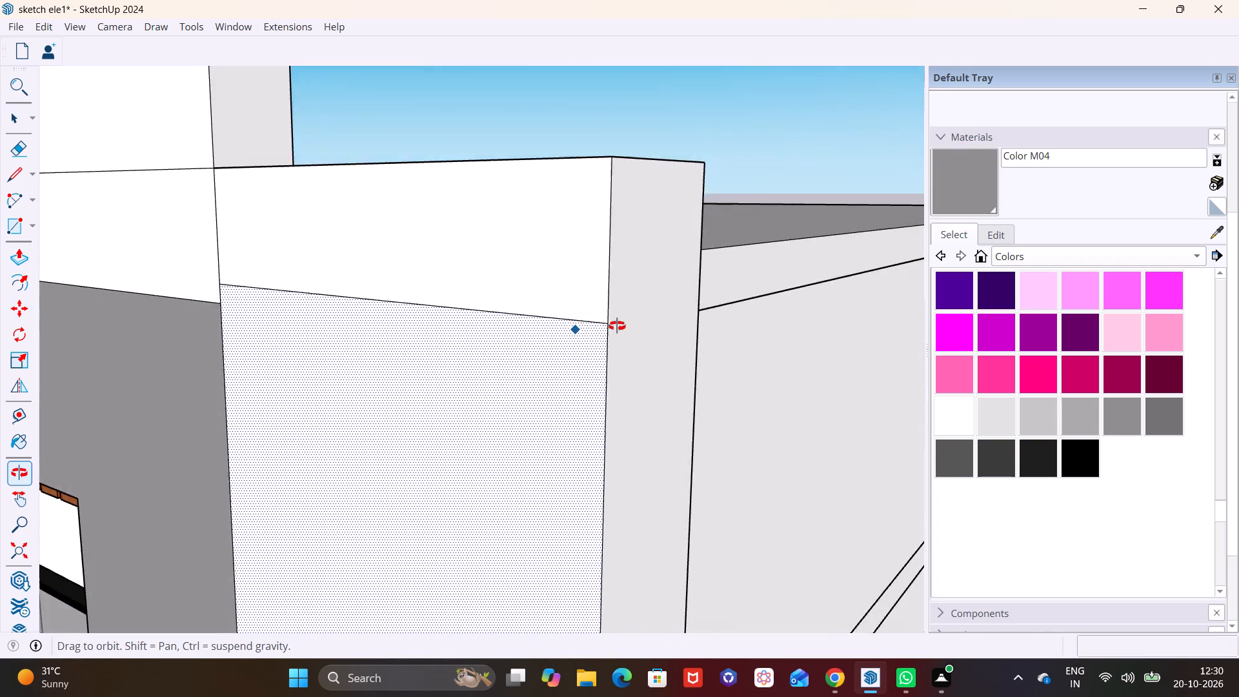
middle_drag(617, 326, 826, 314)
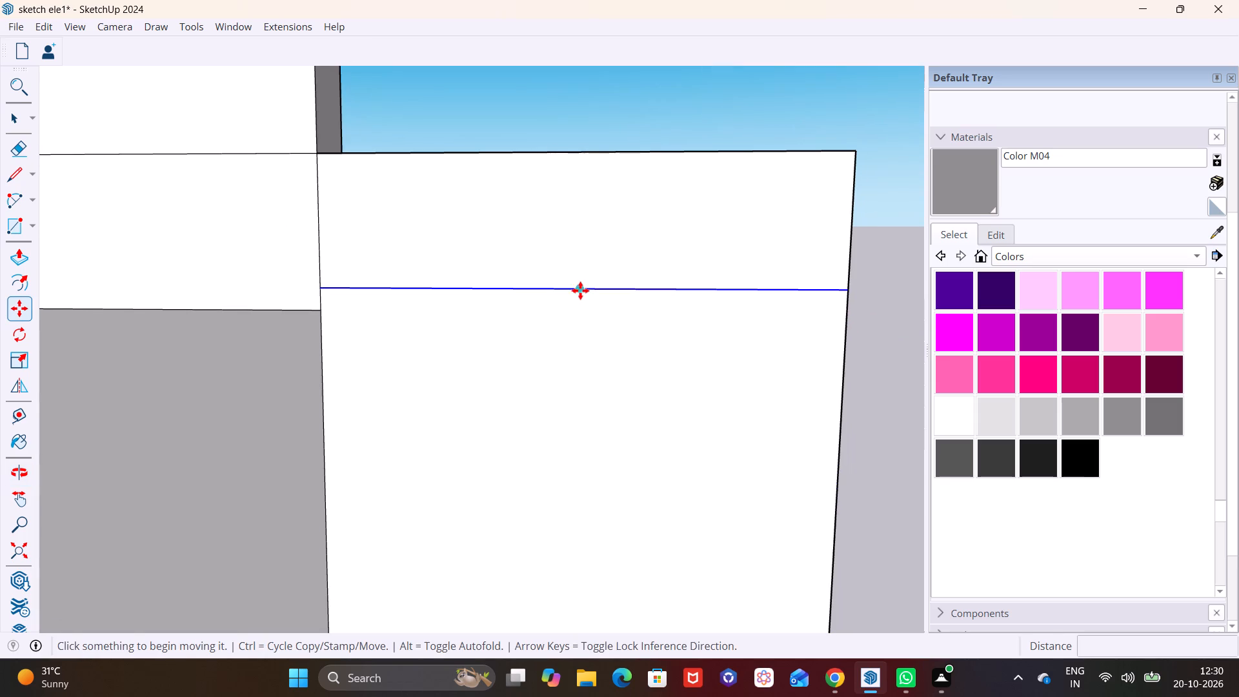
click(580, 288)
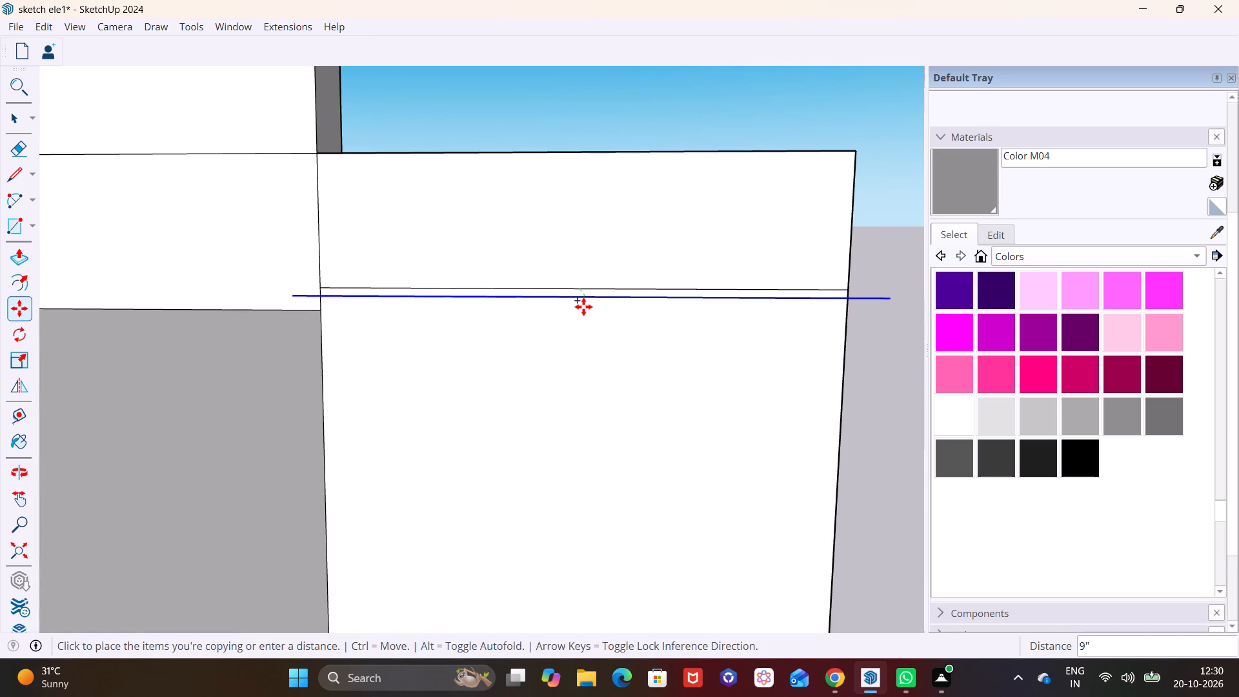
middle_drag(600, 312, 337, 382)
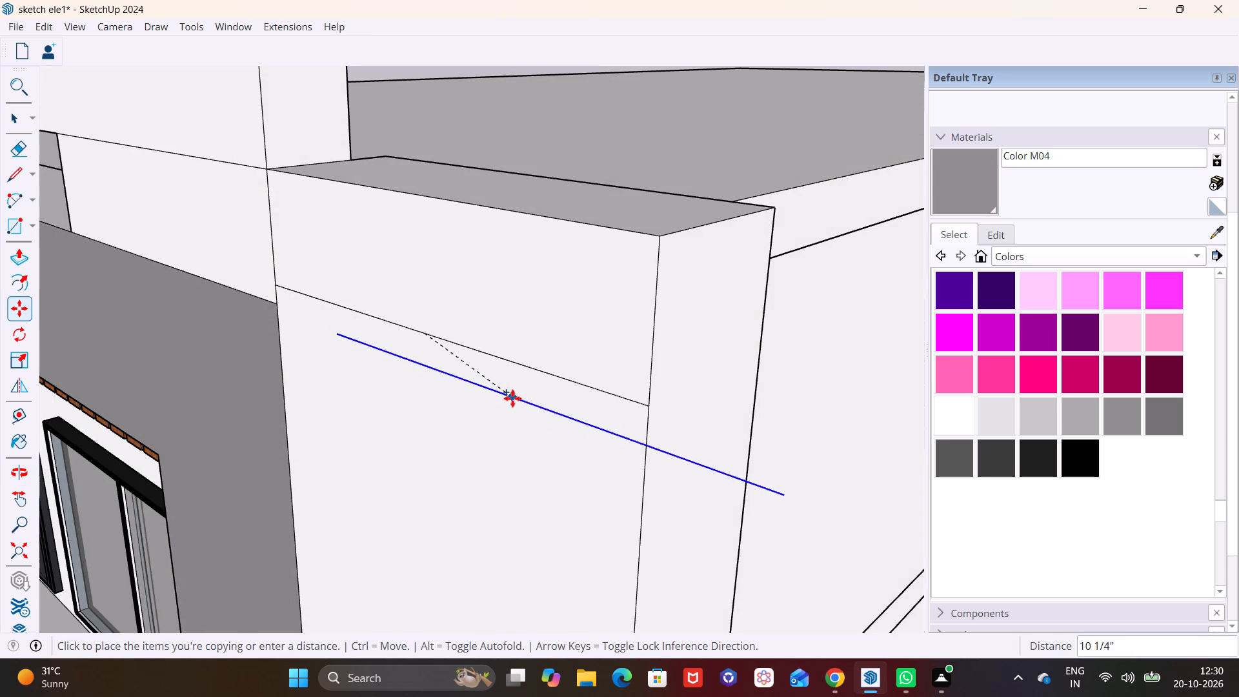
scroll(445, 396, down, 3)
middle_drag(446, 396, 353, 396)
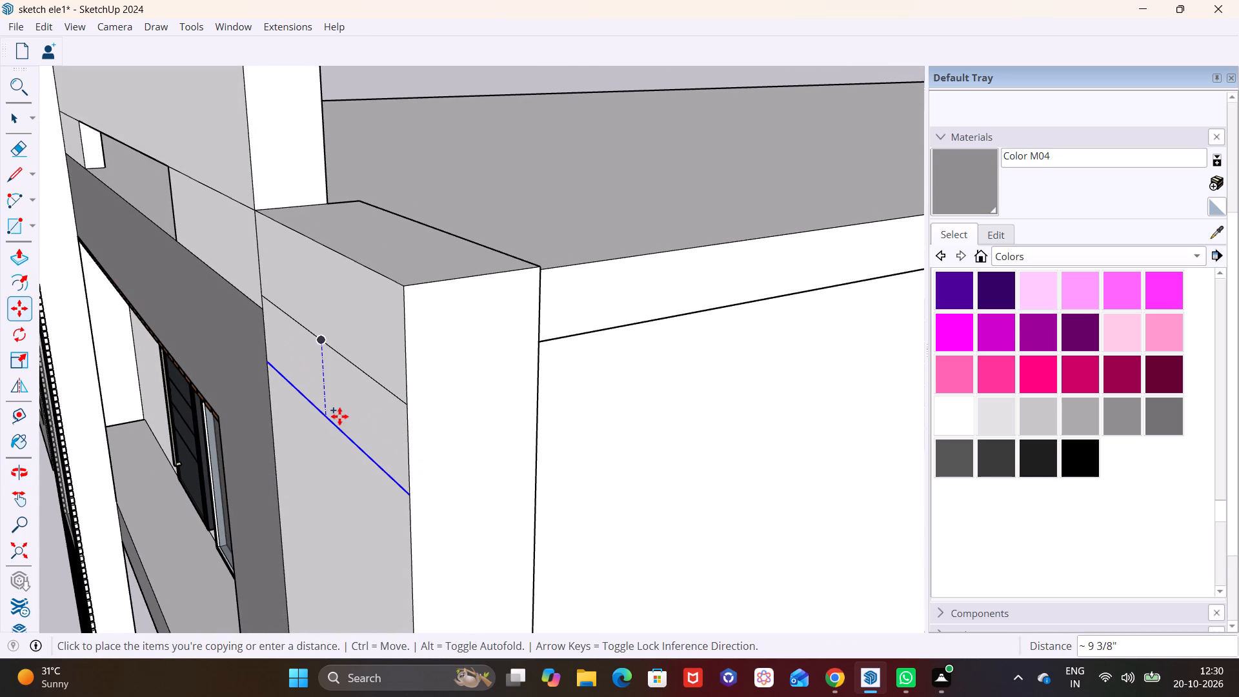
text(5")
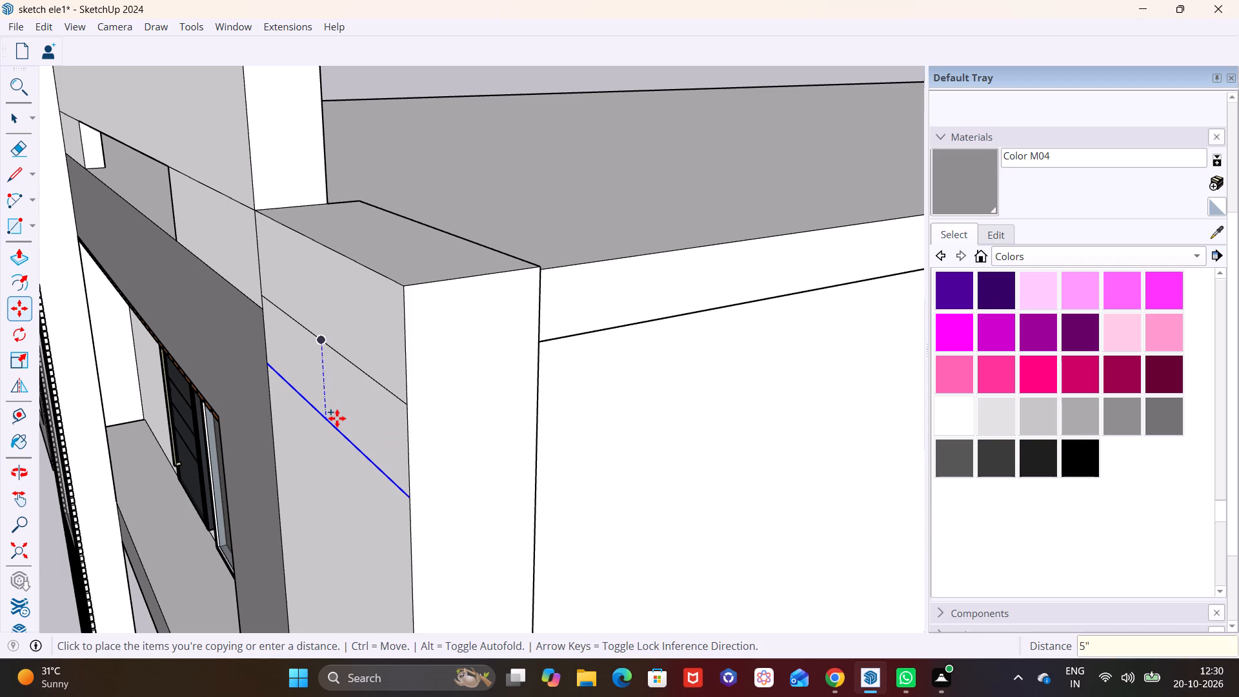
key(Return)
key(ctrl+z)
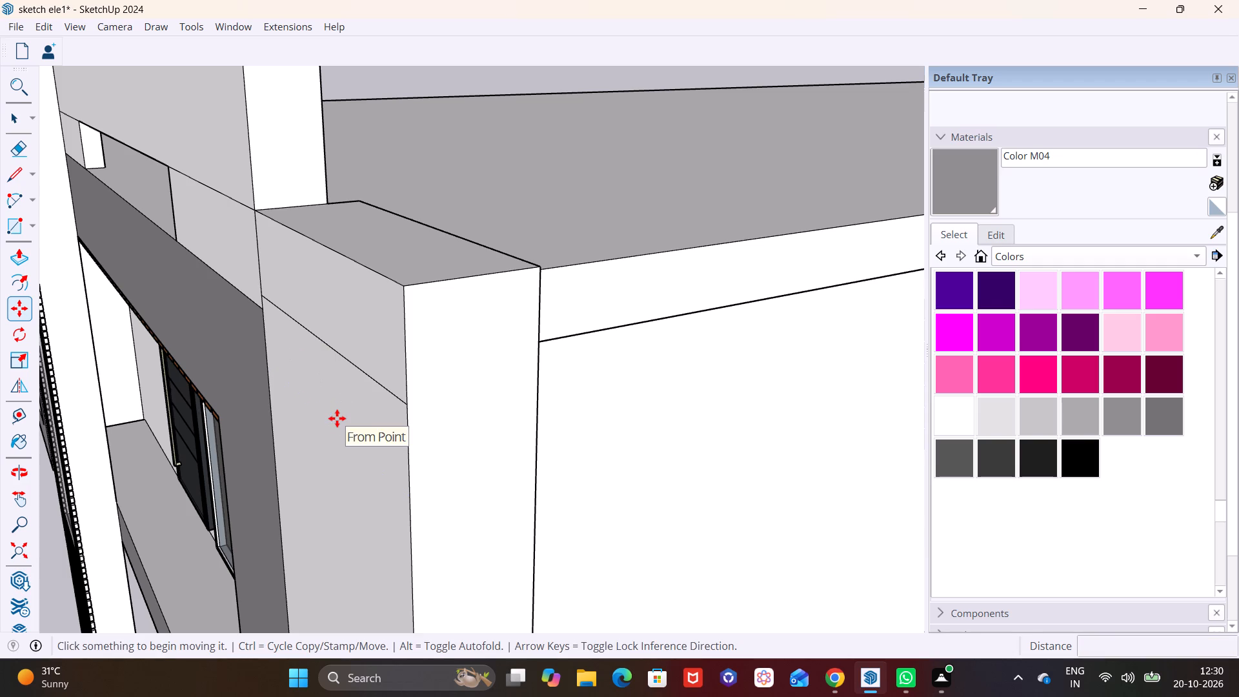
Copy the panel's dividing line 2" straight down its front face, and copy the new line 9" further down.
click(334, 355)
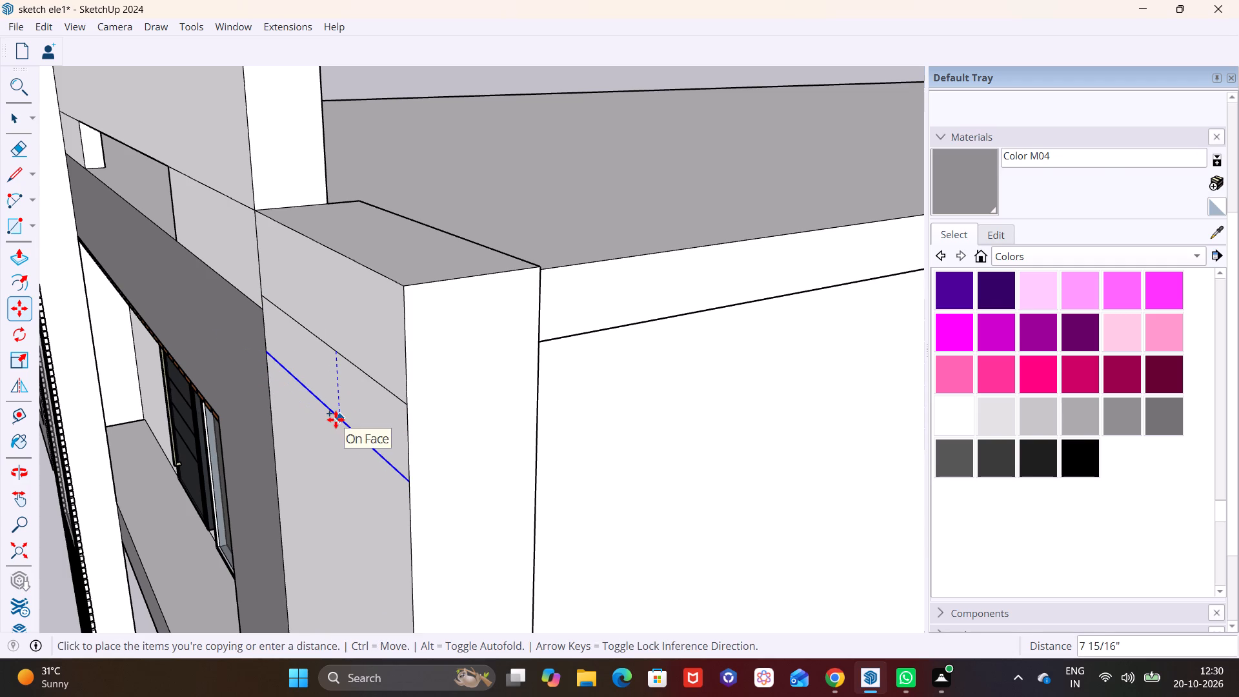
key(2)
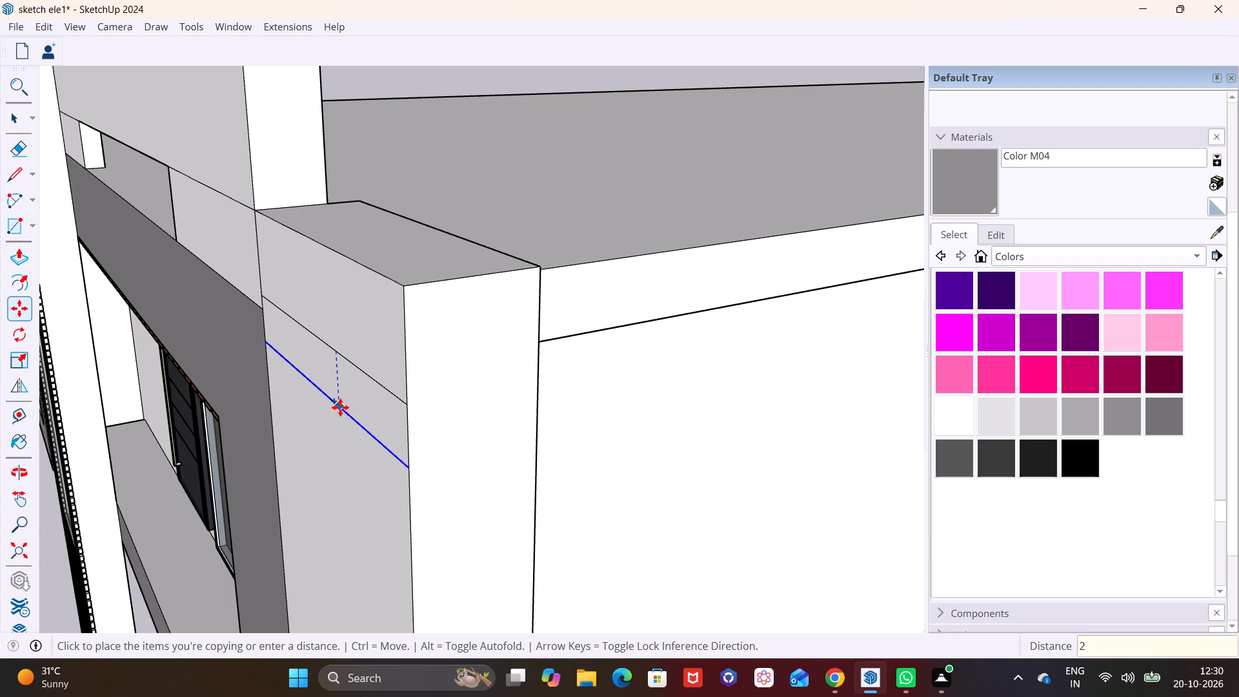
key(shift+quotedbl)
key(Return)
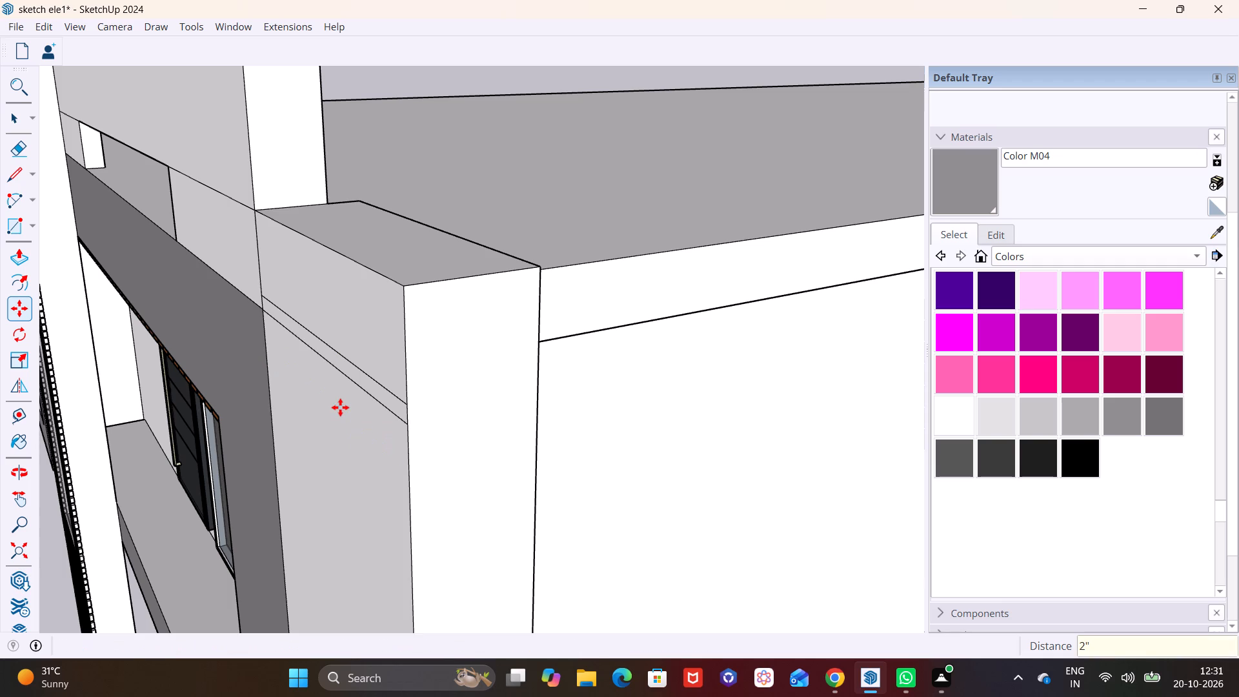
click(355, 386)
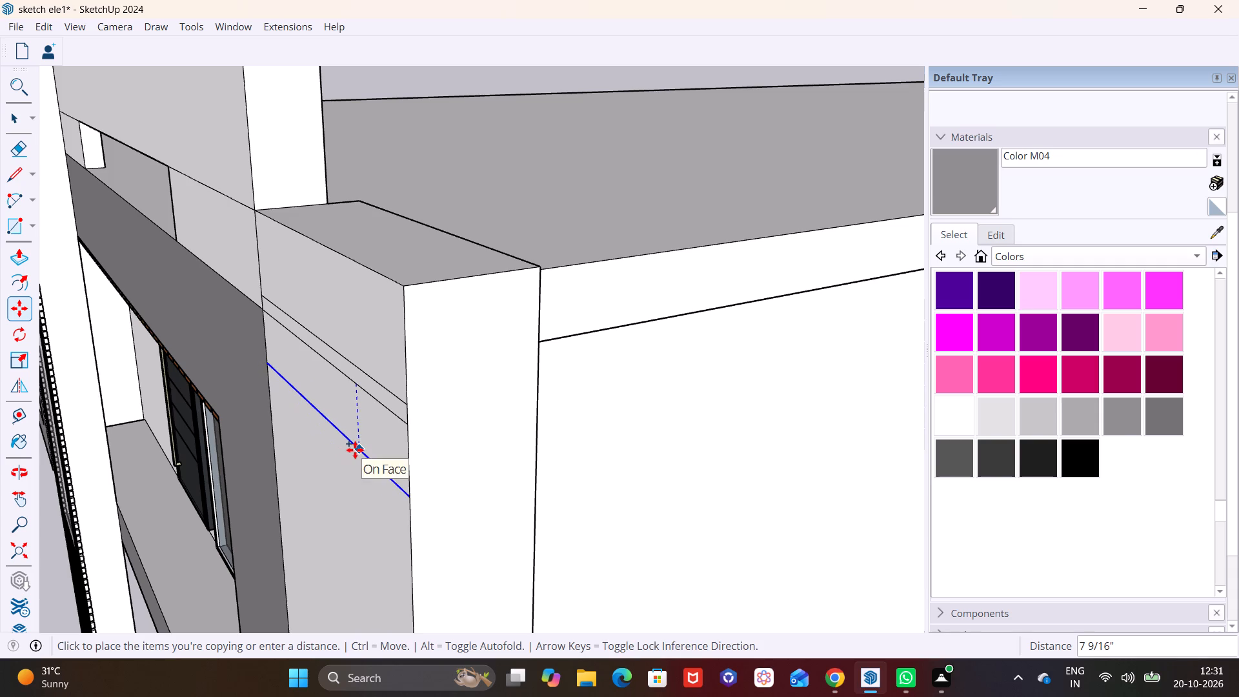
text(9")
key(Return)
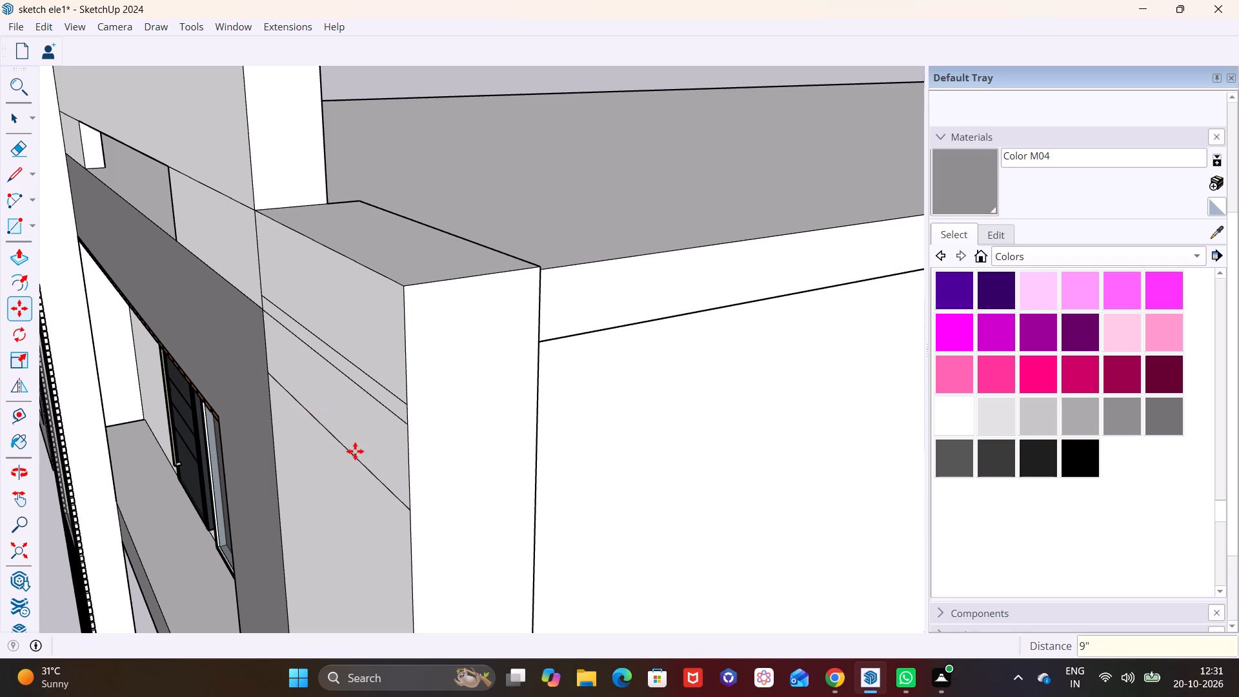
Copy the lowest line on the panel 2" down to bound a second narrow strip, and copy that line 9" further down.
click(347, 451)
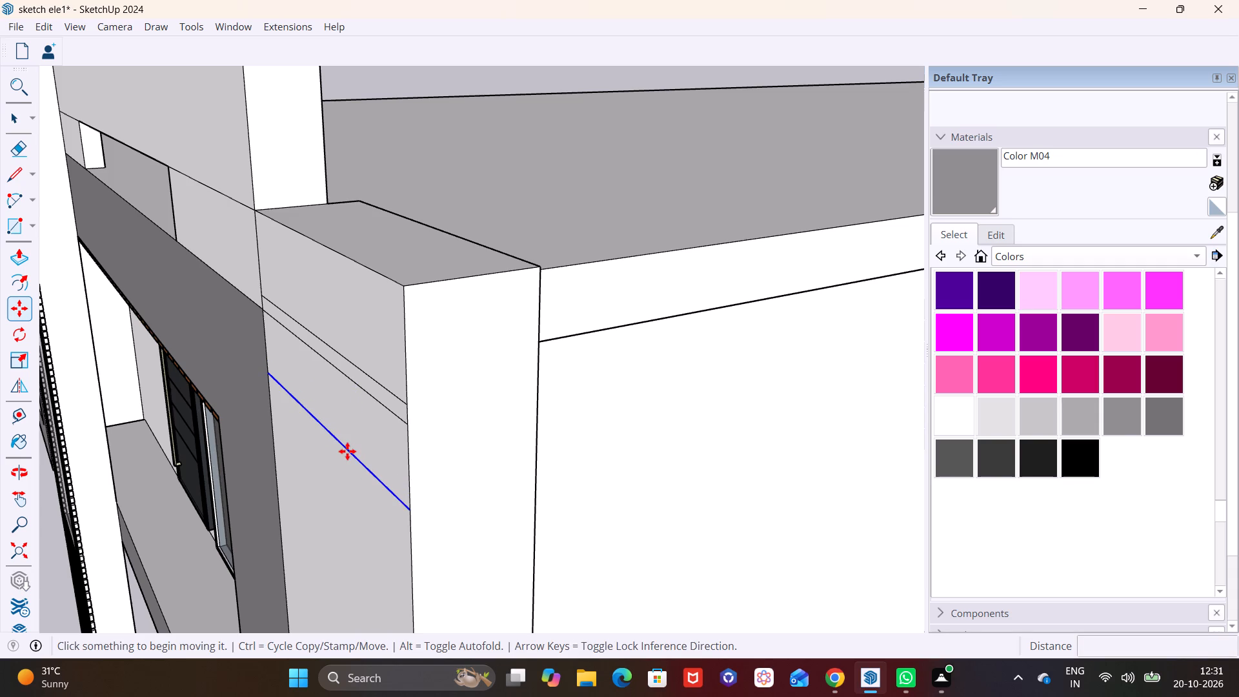
text(2")
key(Return)
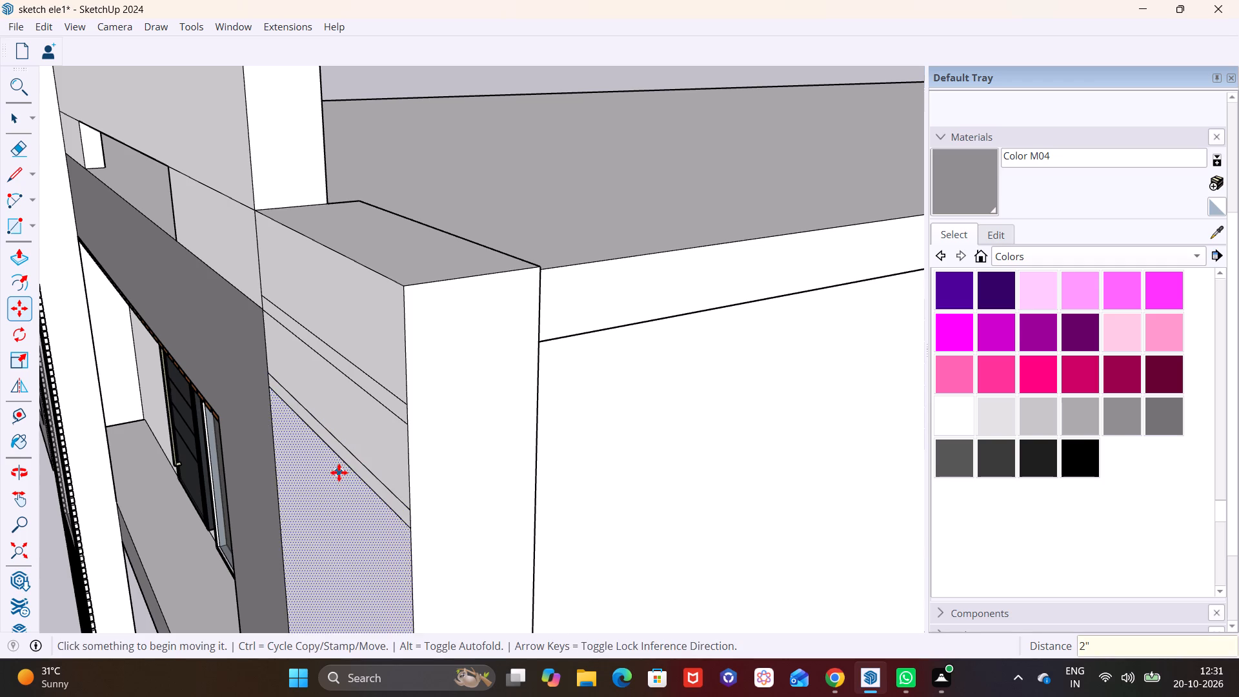
click(345, 465)
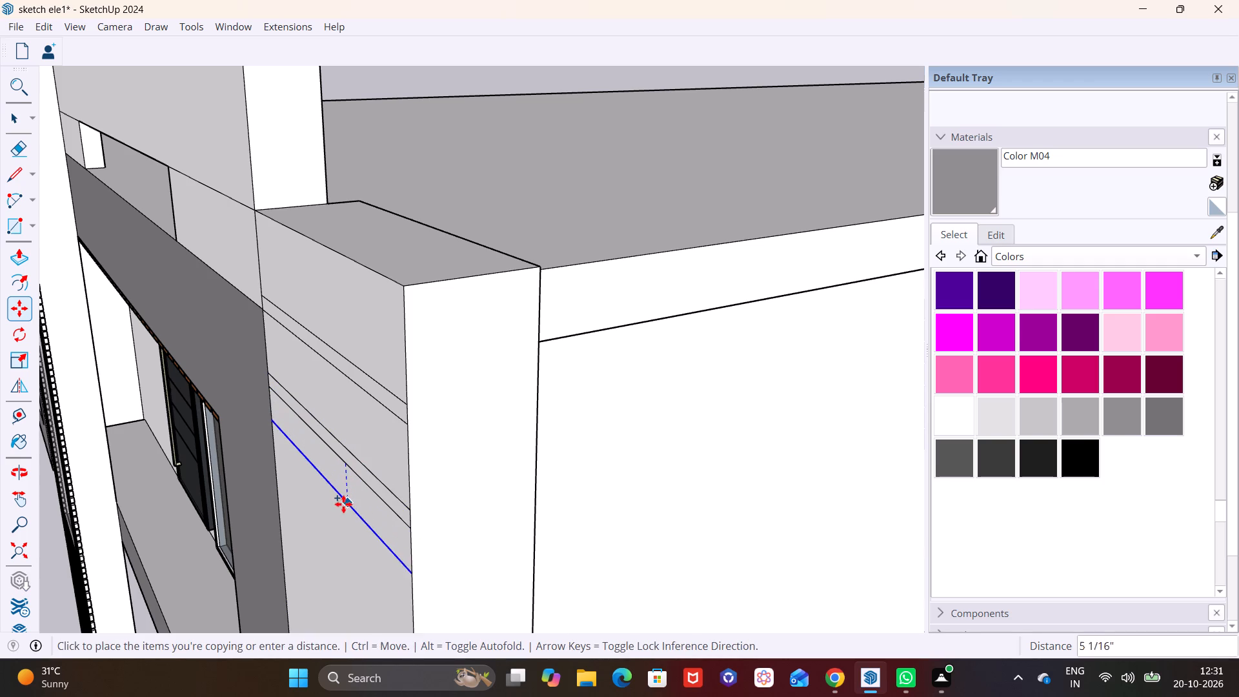
text(9")
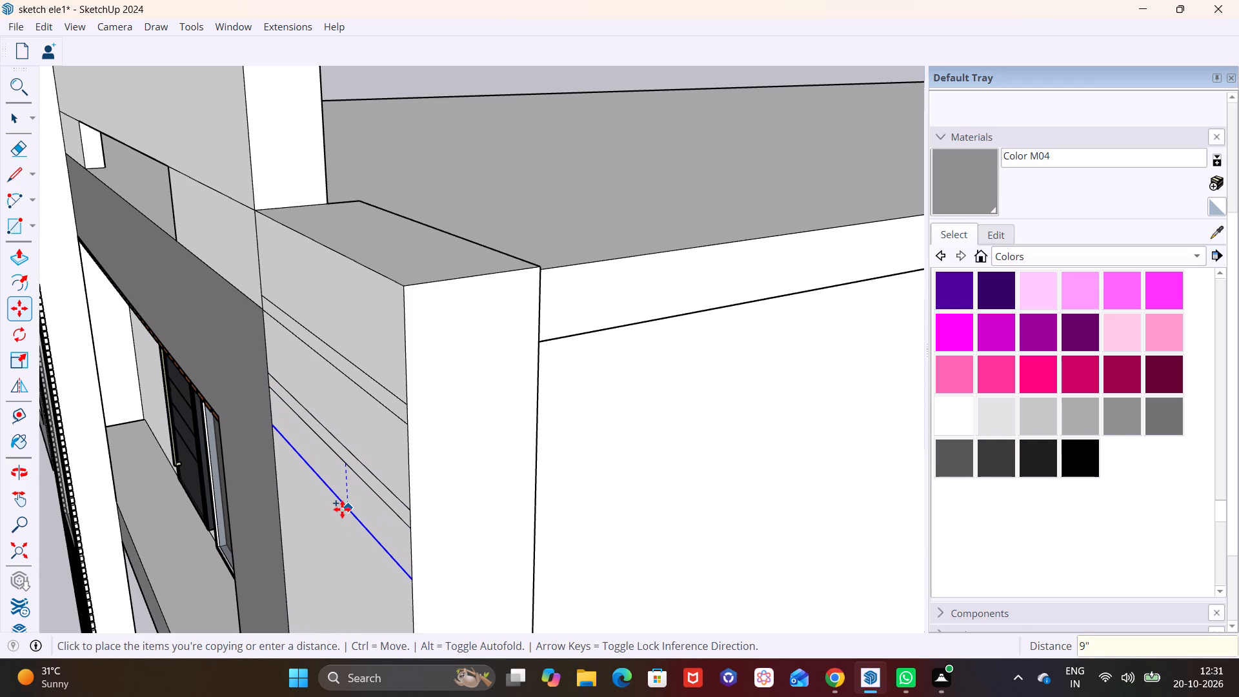
key(Return)
drag(940, 676, 934, 687)
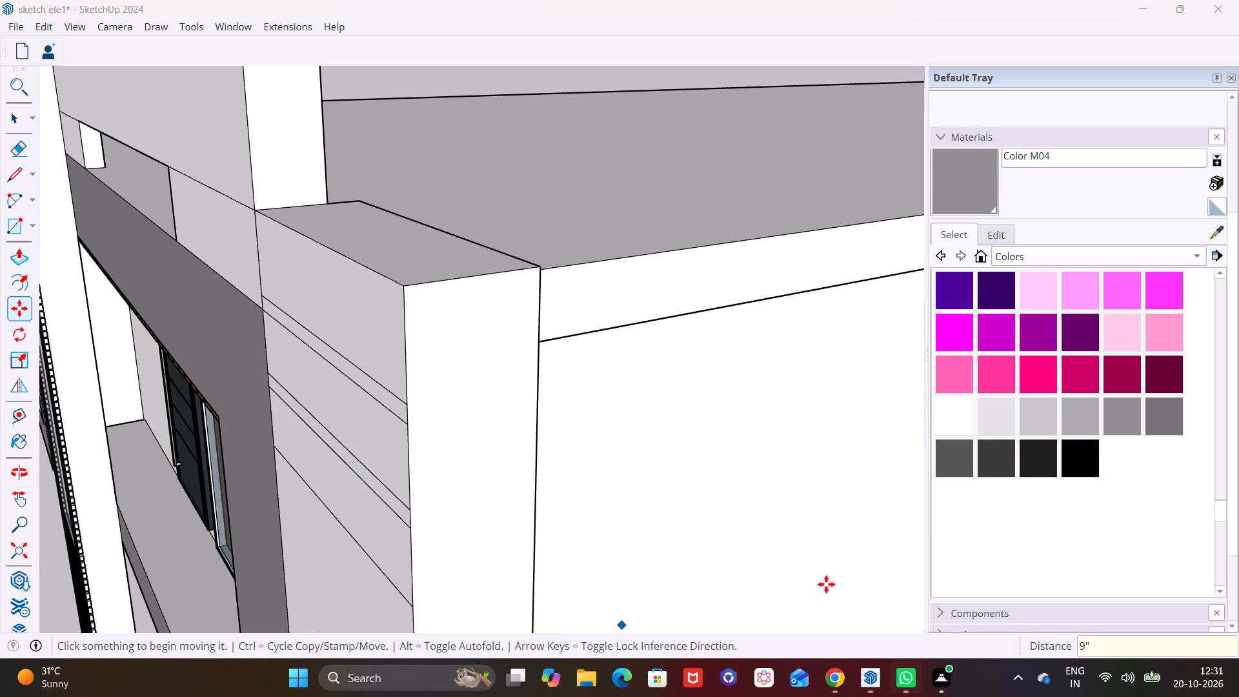